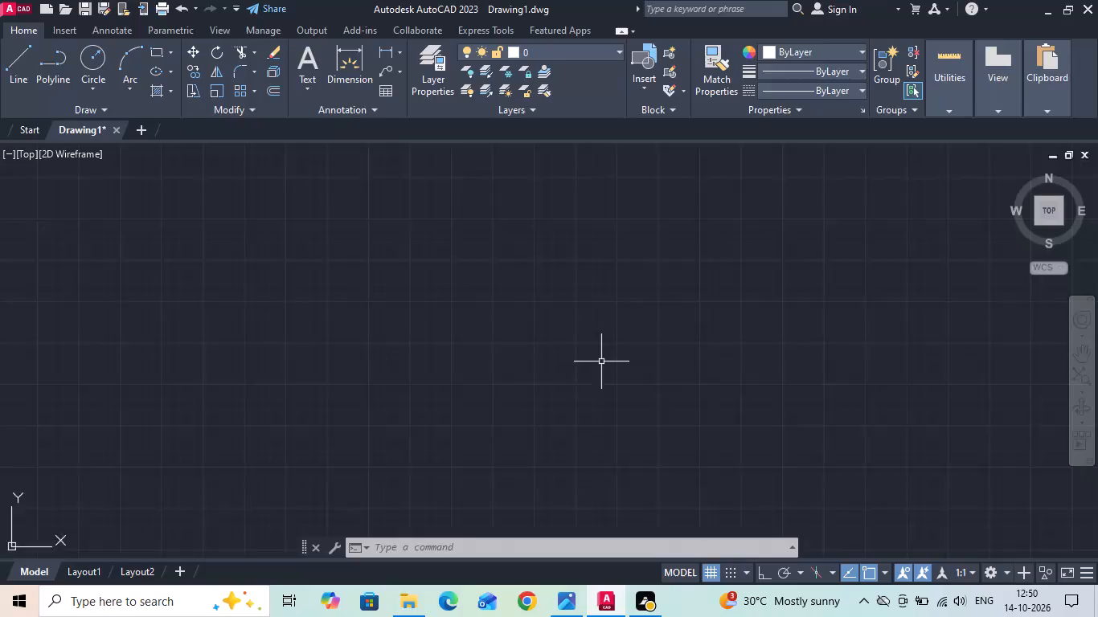
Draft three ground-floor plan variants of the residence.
Configure the drawing units with 0.00 length precision and an insertion scale in meters.
scroll(601, 362, down, 1)
text(un)
key(space)
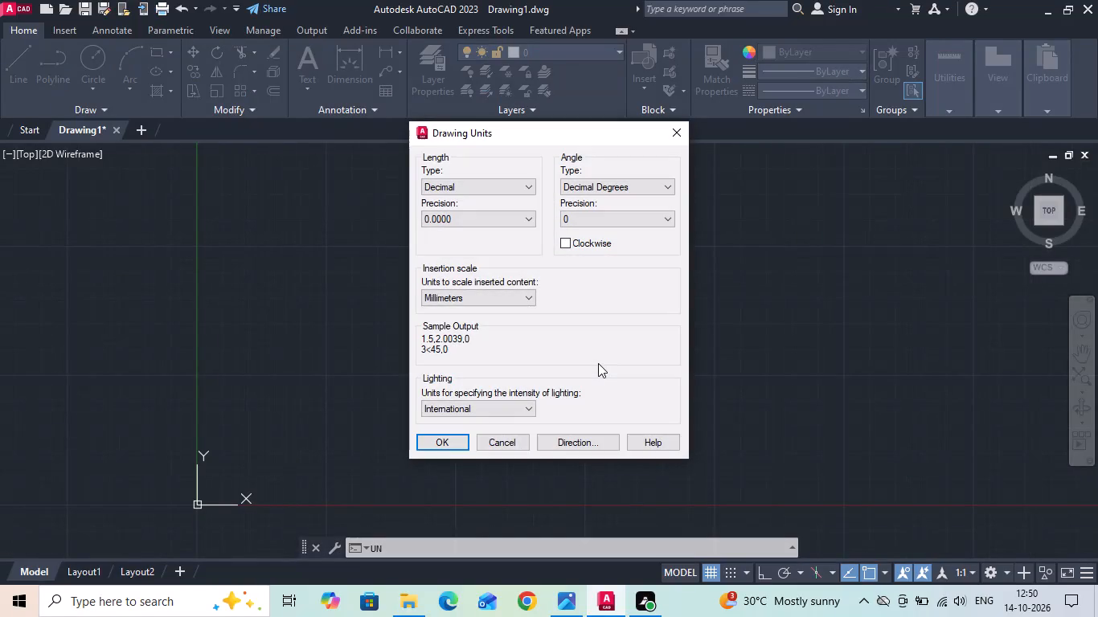
click(477, 215)
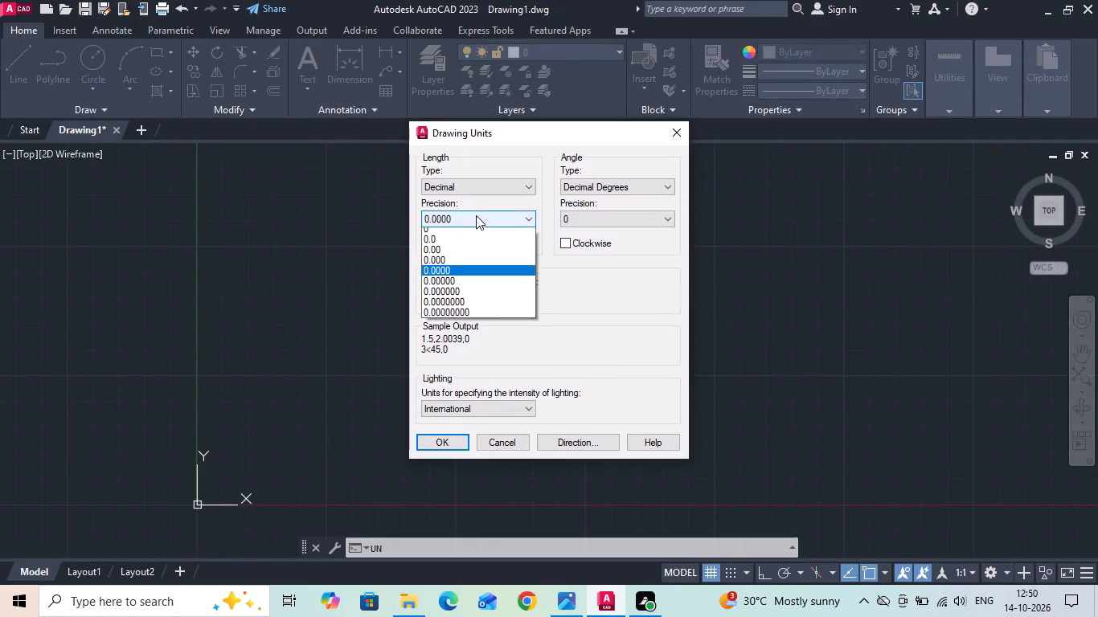
click(462, 241)
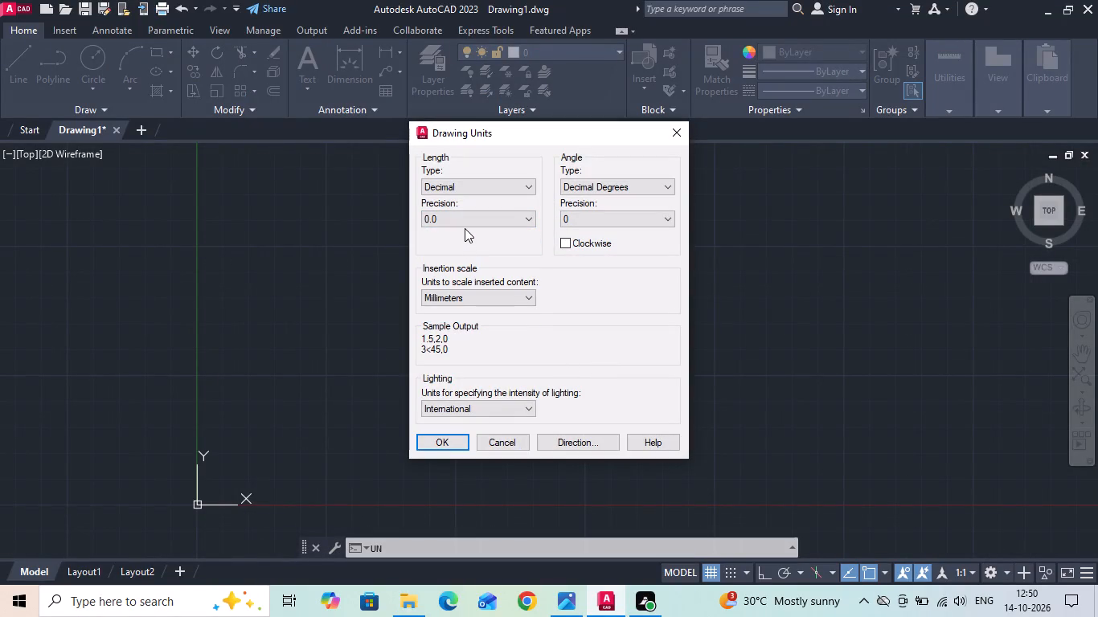
click(465, 221)
click(453, 252)
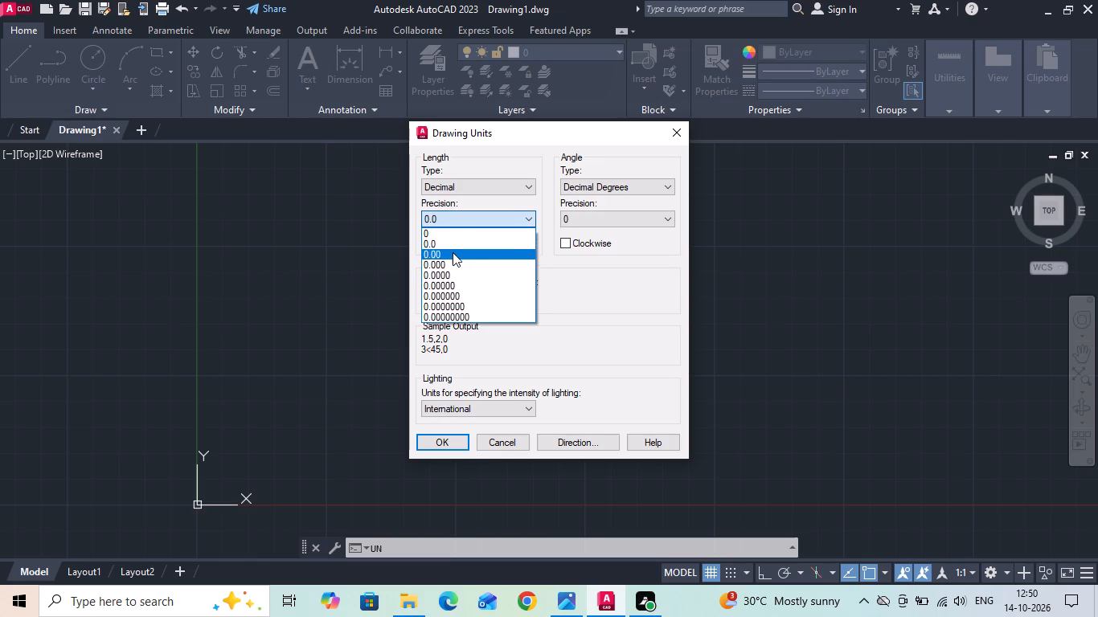
click(444, 298)
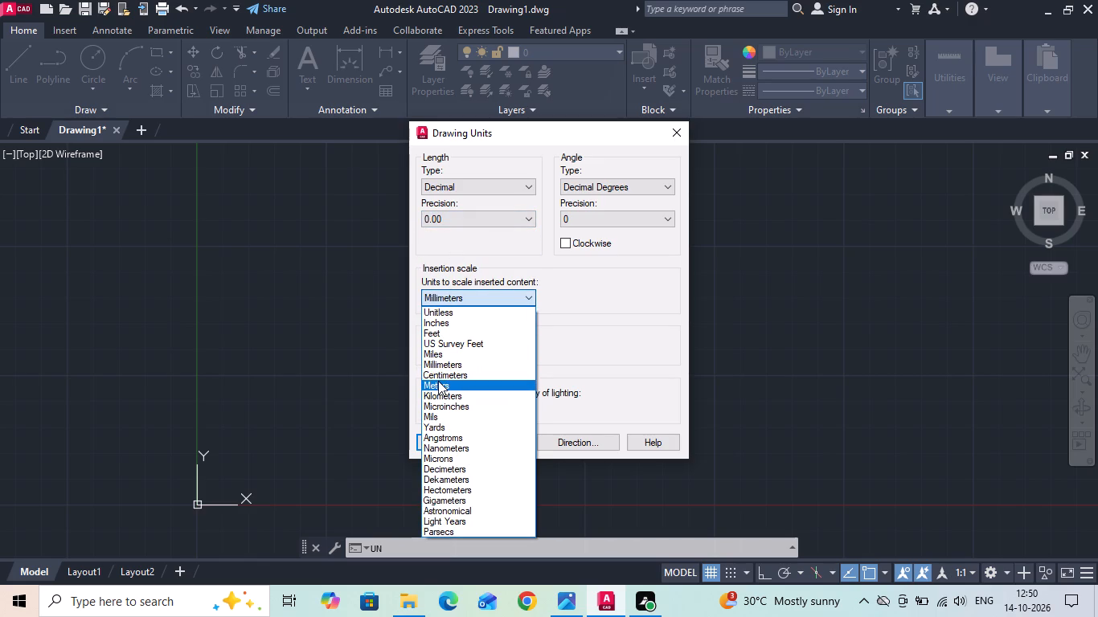
click(438, 381)
click(436, 446)
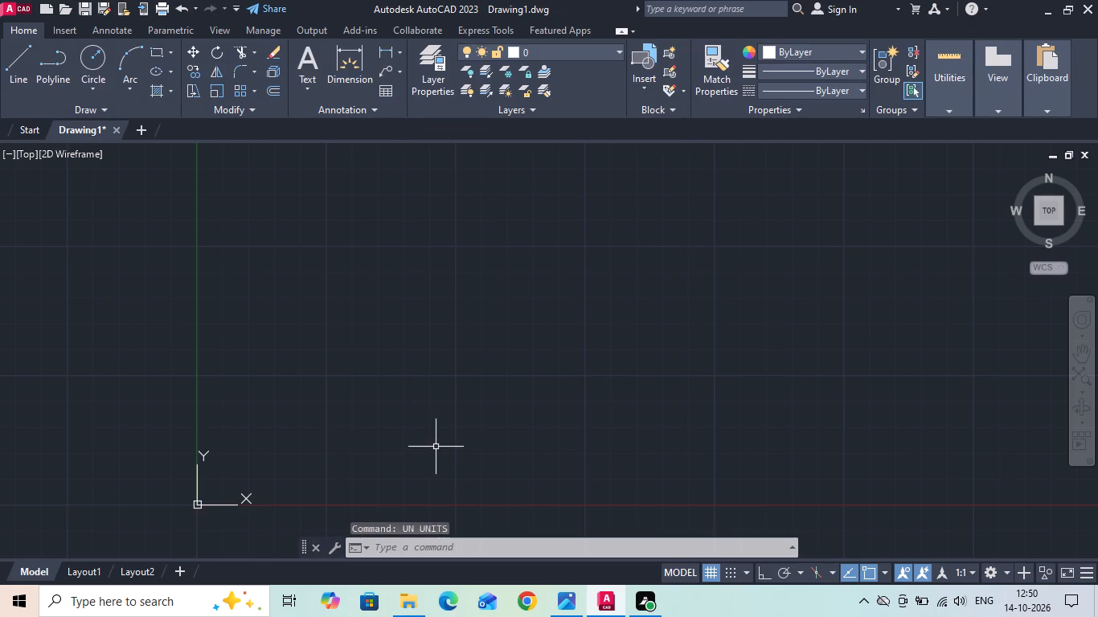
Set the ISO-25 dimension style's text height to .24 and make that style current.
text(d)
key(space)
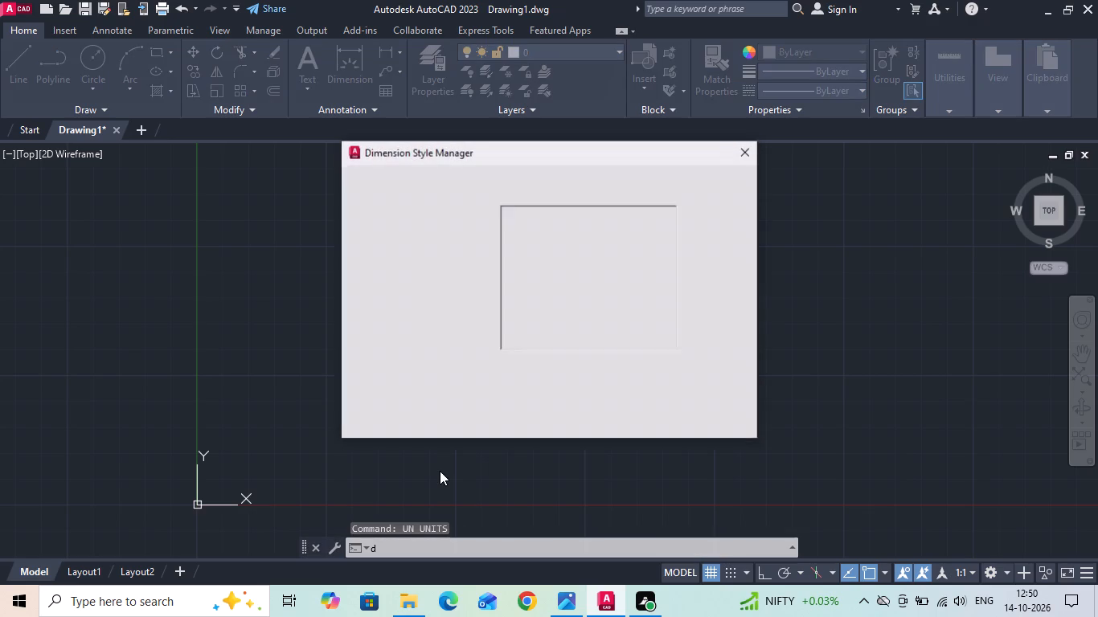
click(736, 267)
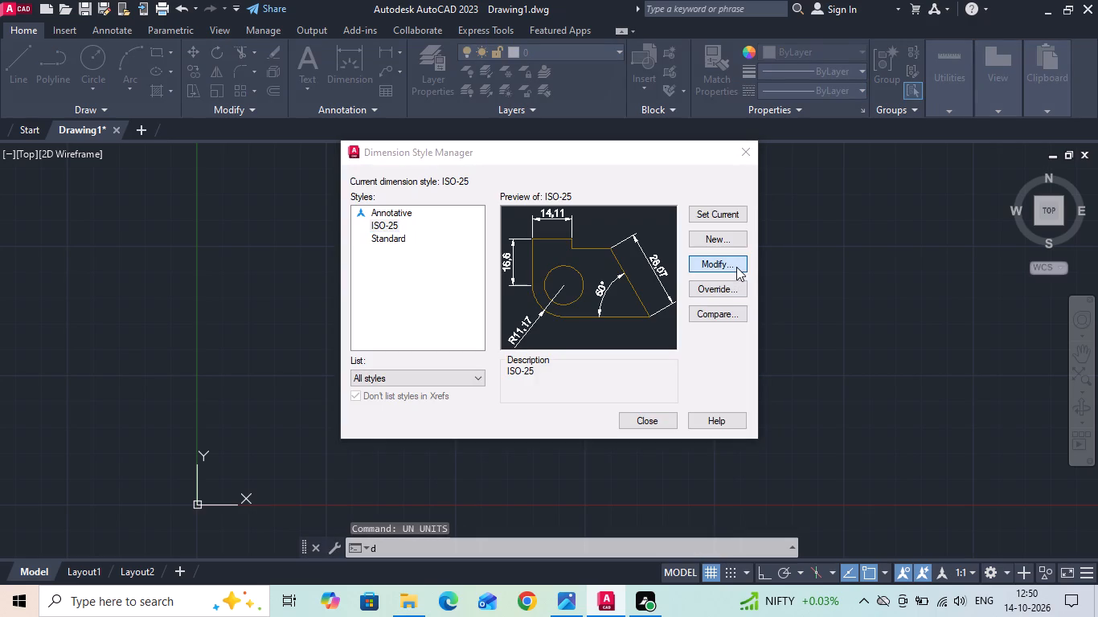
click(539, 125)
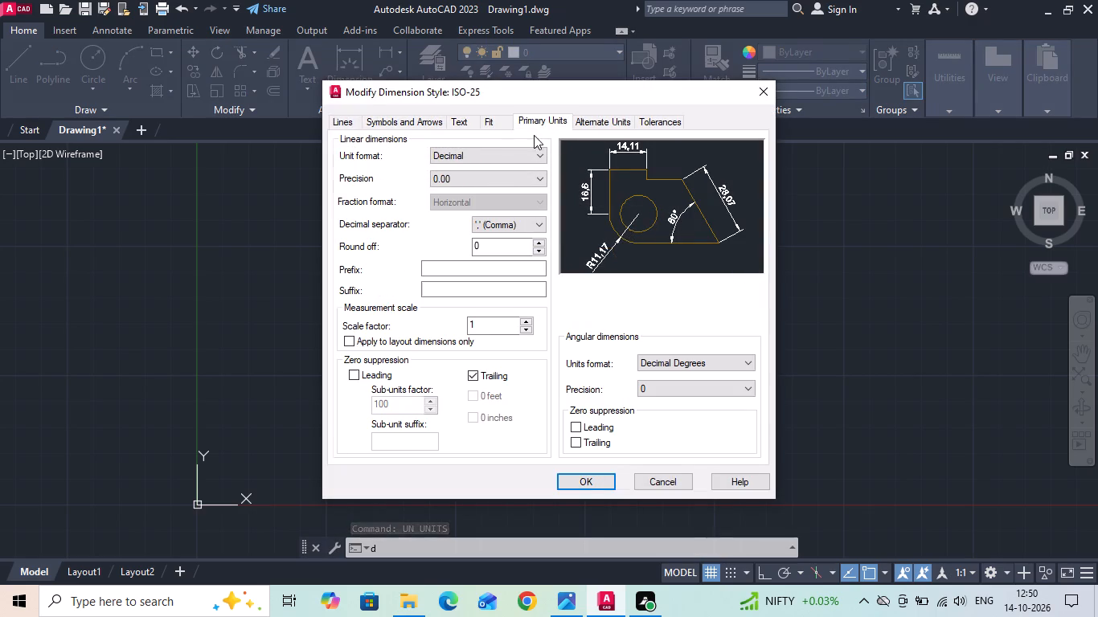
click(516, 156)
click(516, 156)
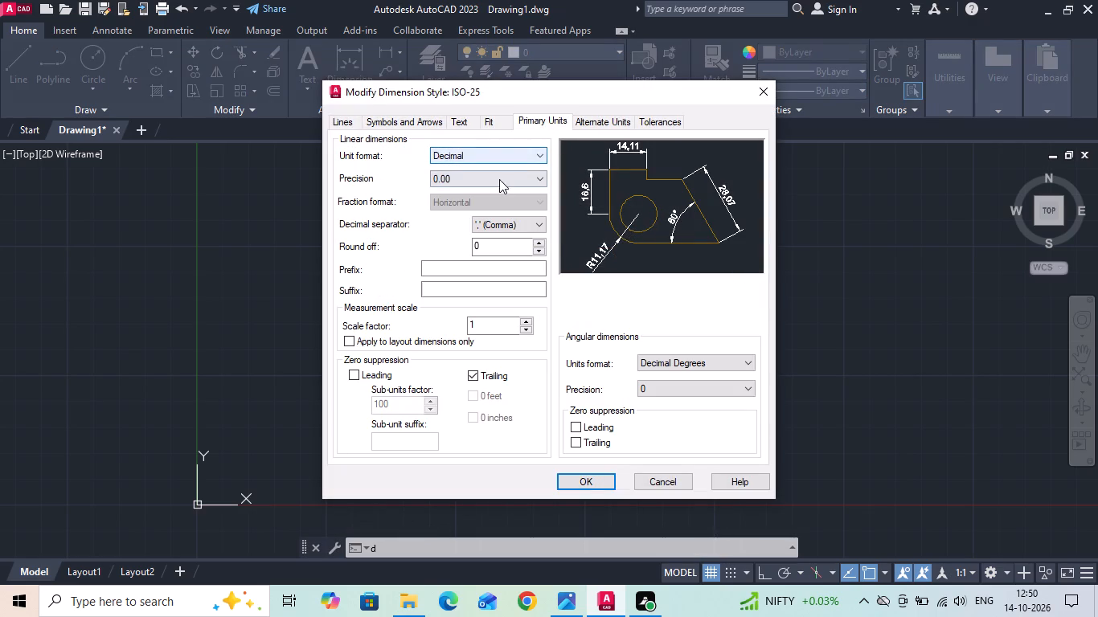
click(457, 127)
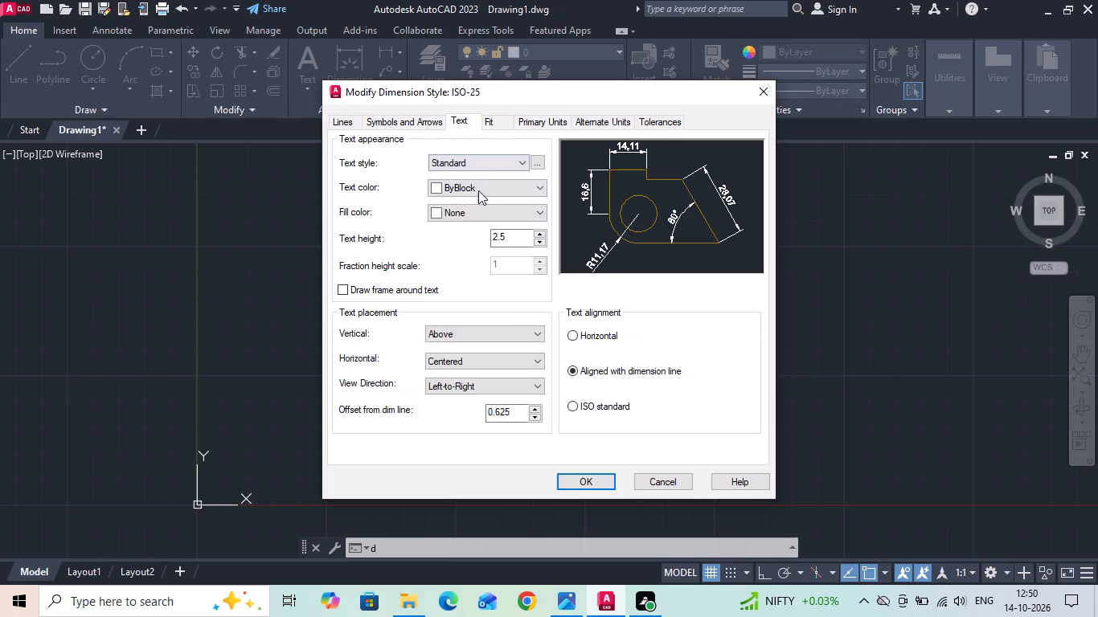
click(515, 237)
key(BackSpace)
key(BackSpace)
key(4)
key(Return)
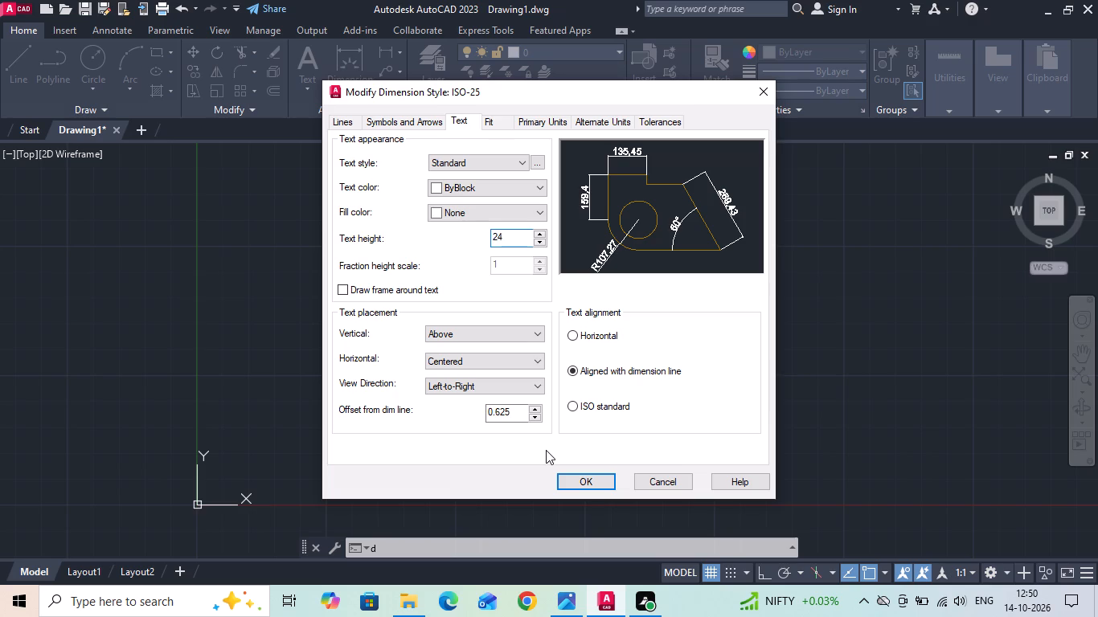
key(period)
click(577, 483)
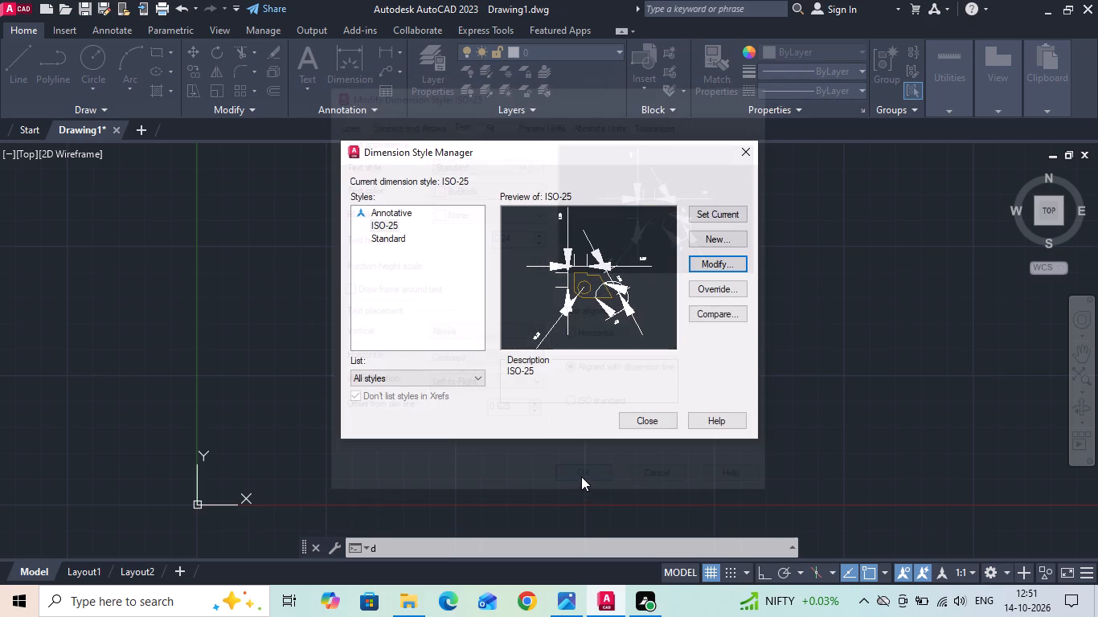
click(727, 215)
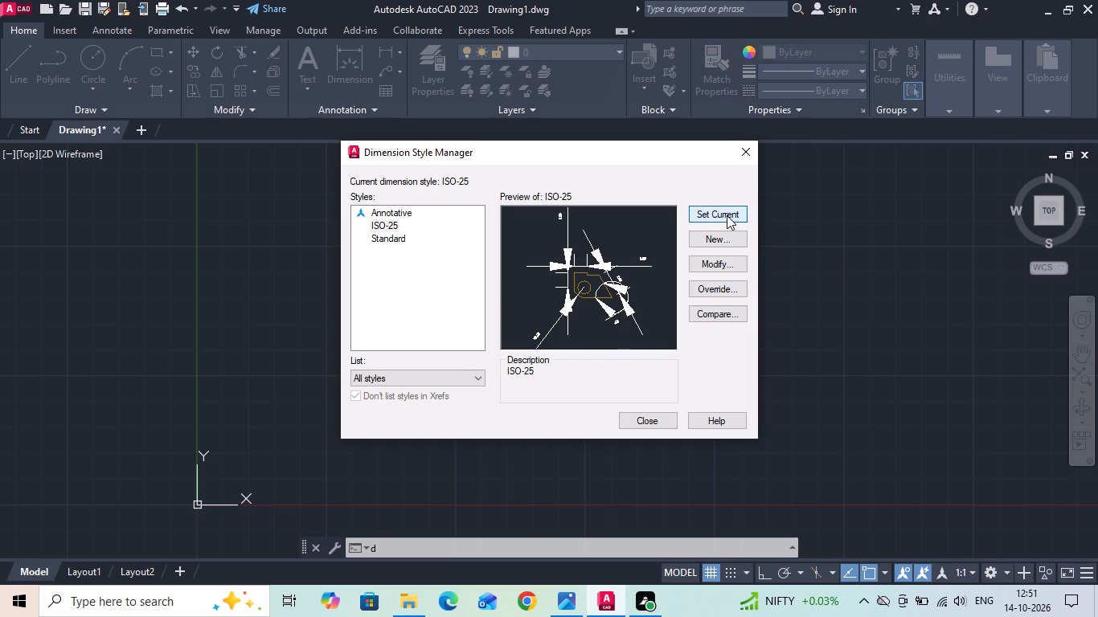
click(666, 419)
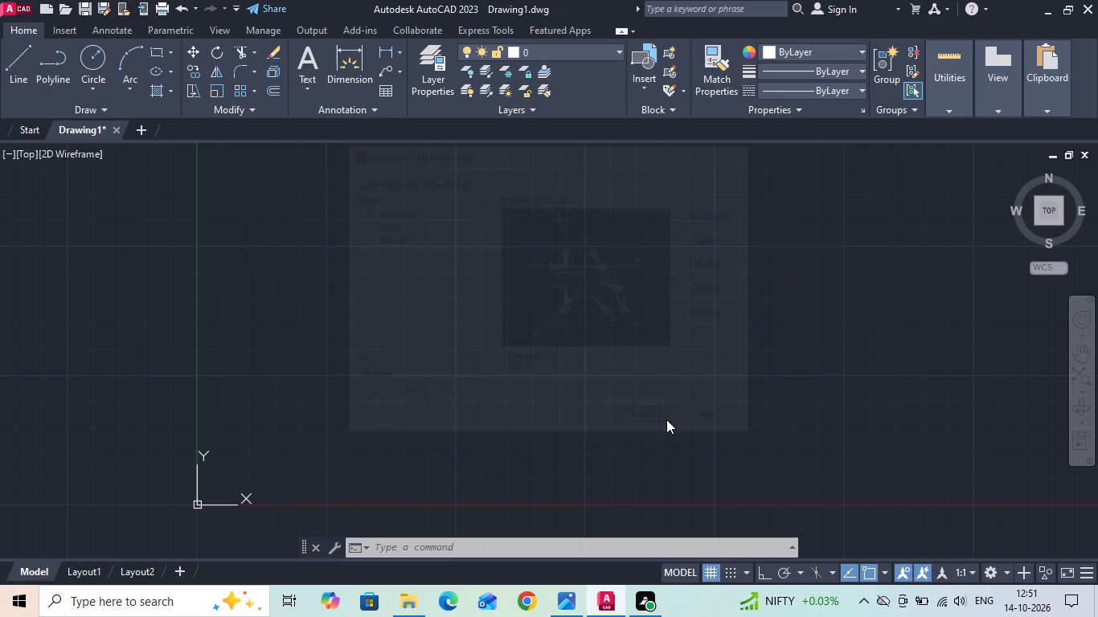
Paste the copied floor plan image into empty model space, picking its insertion point and scale freehand, with a rotation angle of 0.
text(rec)
key(Escape)
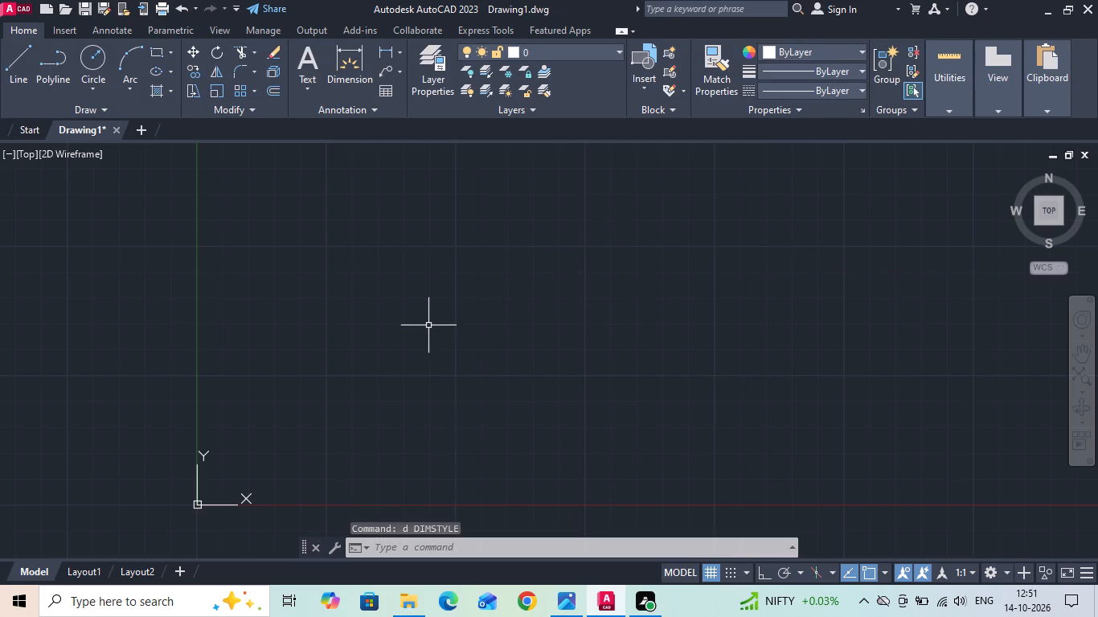
key(ctrl+v)
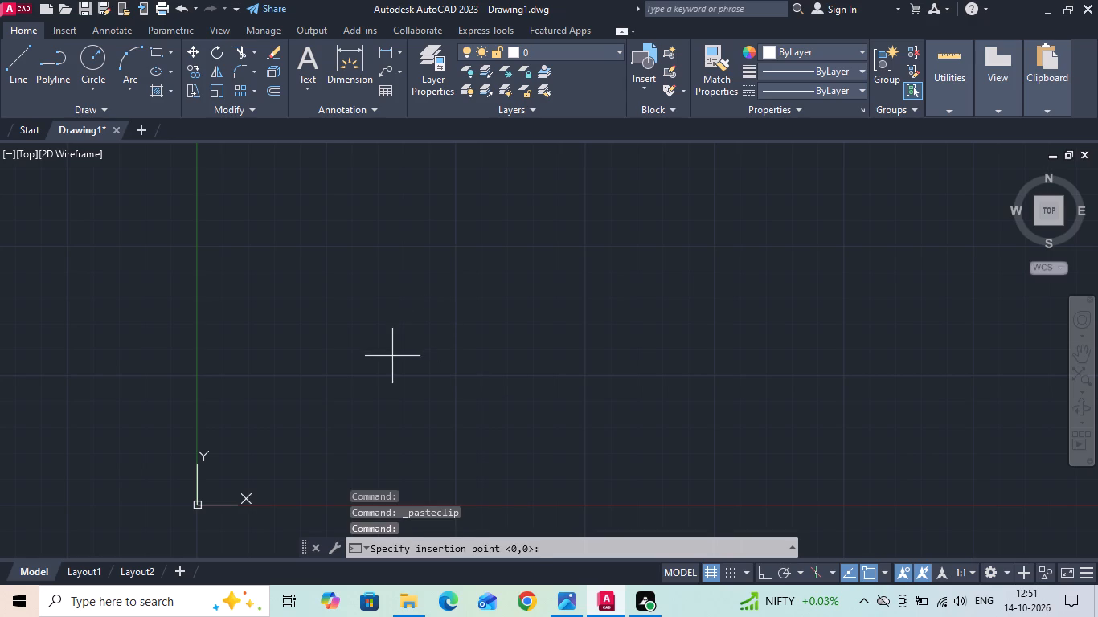
drag(391, 358, 395, 348)
click(444, 289)
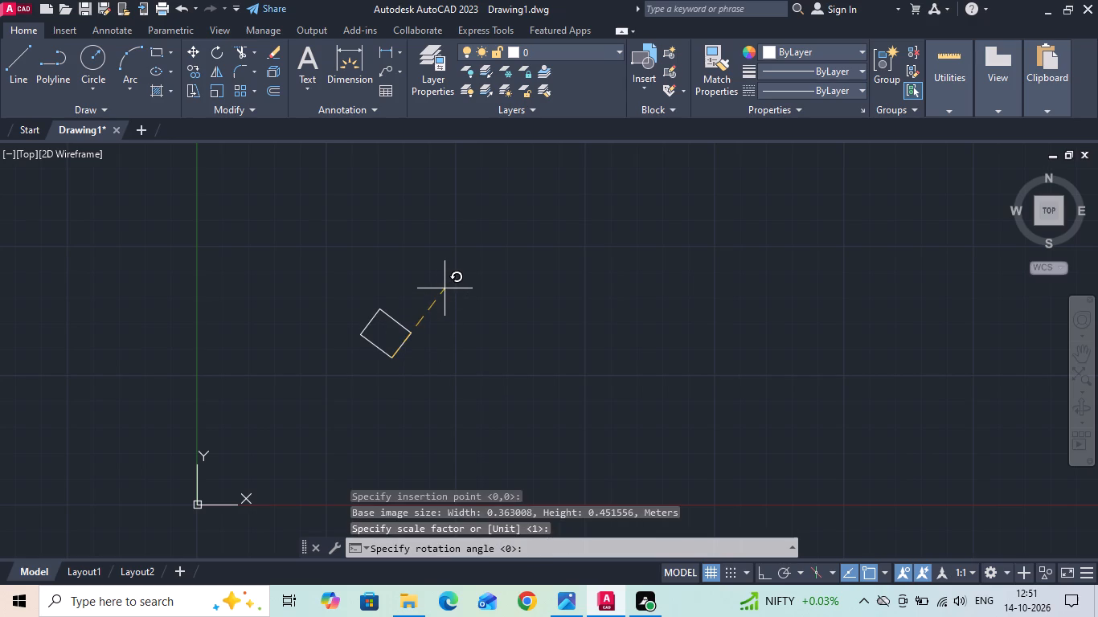
text(0)
key(space)
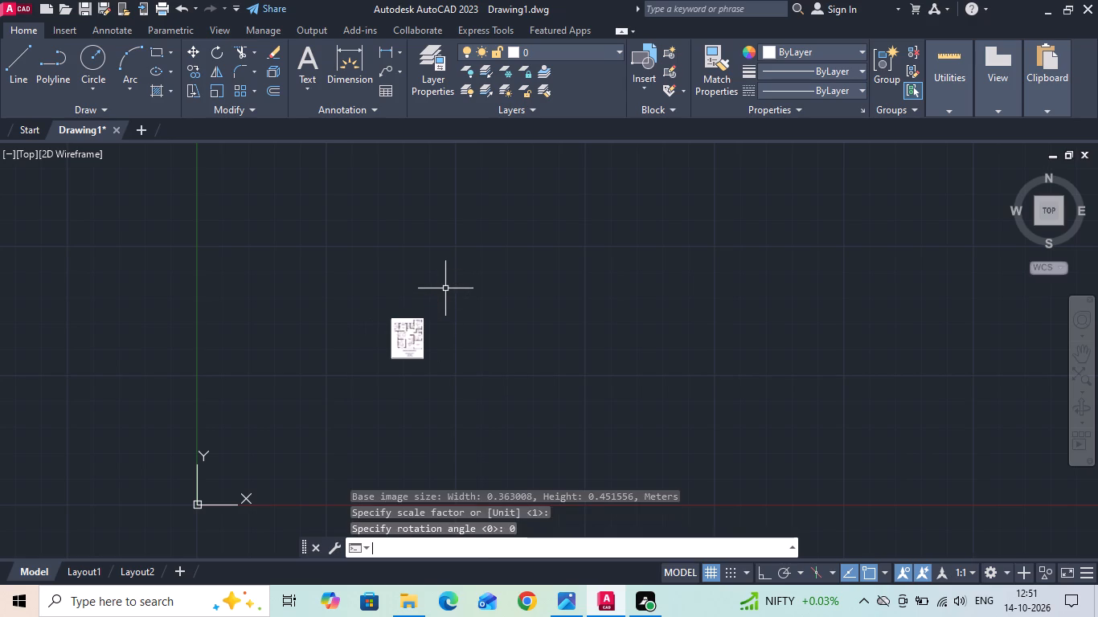
click(445, 288)
Examine the pasted floor plan's room layout and labels, and the title notes below it, including the wall thickness.
scroll(417, 345, up, 3)
scroll(363, 265, up, 2)
scroll(293, 225, up, 2)
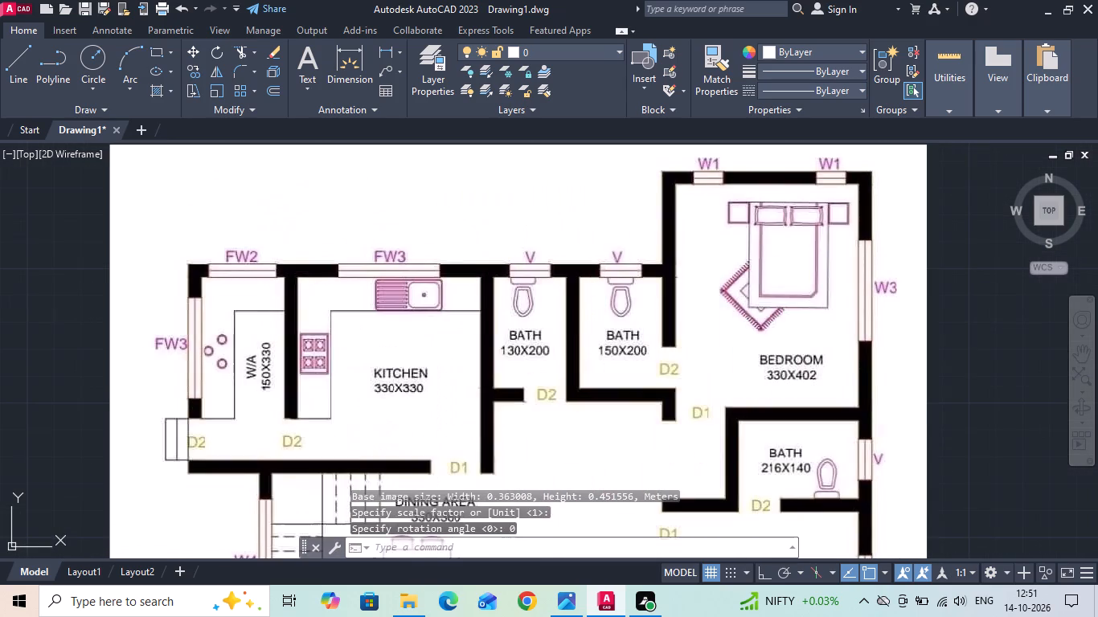
scroll(293, 223, down, 5)
scroll(327, 333, up, 5)
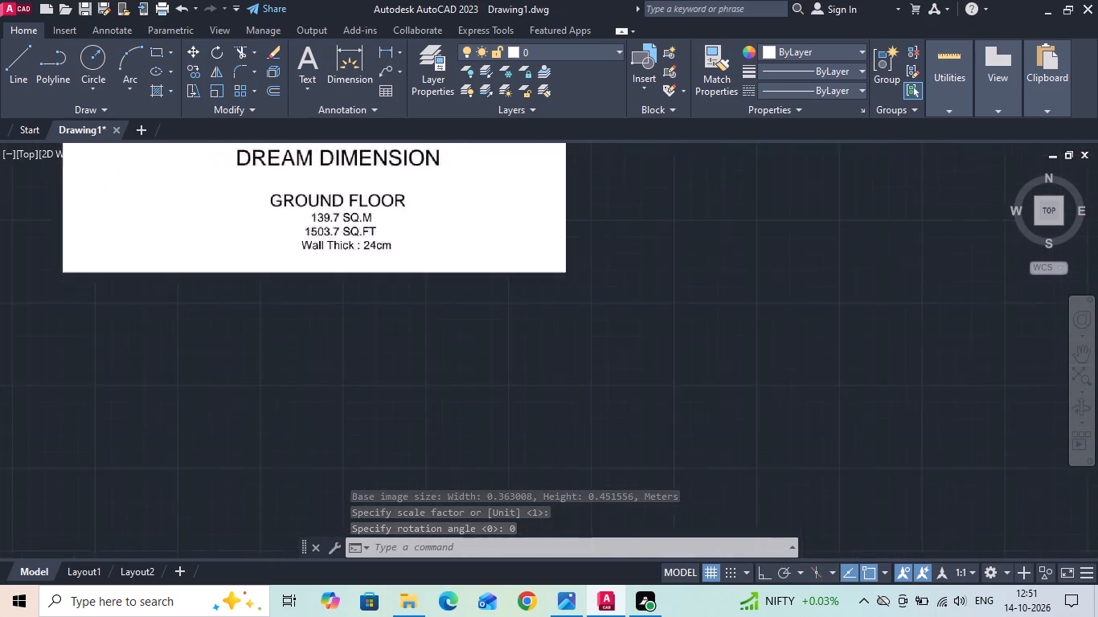
scroll(316, 262, up, 1)
scroll(330, 382, down, 3)
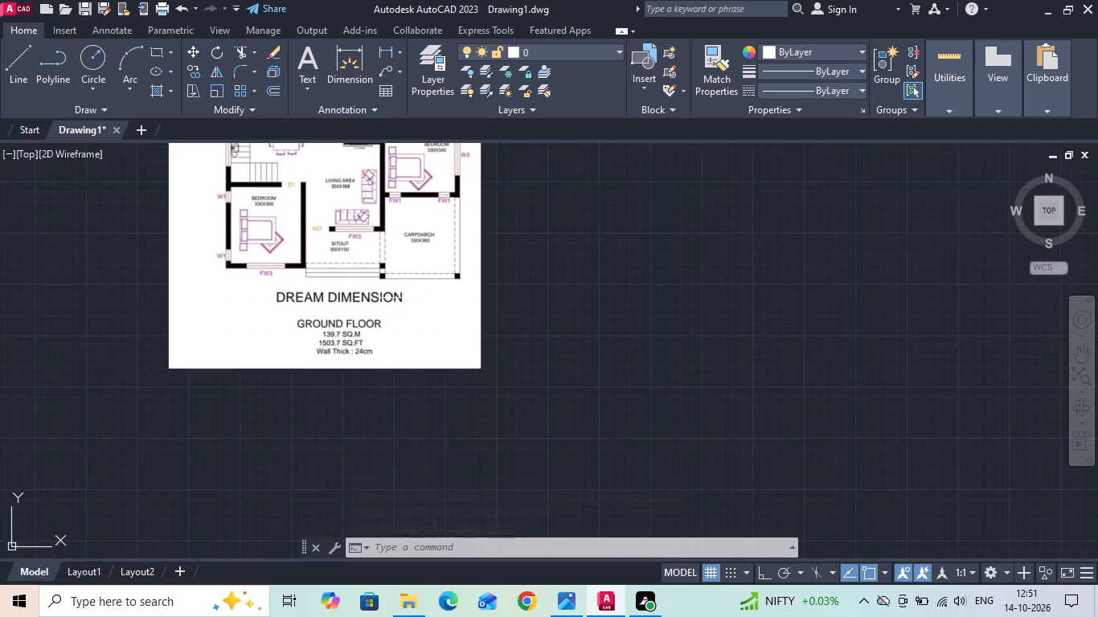
scroll(466, 374, down, 2)
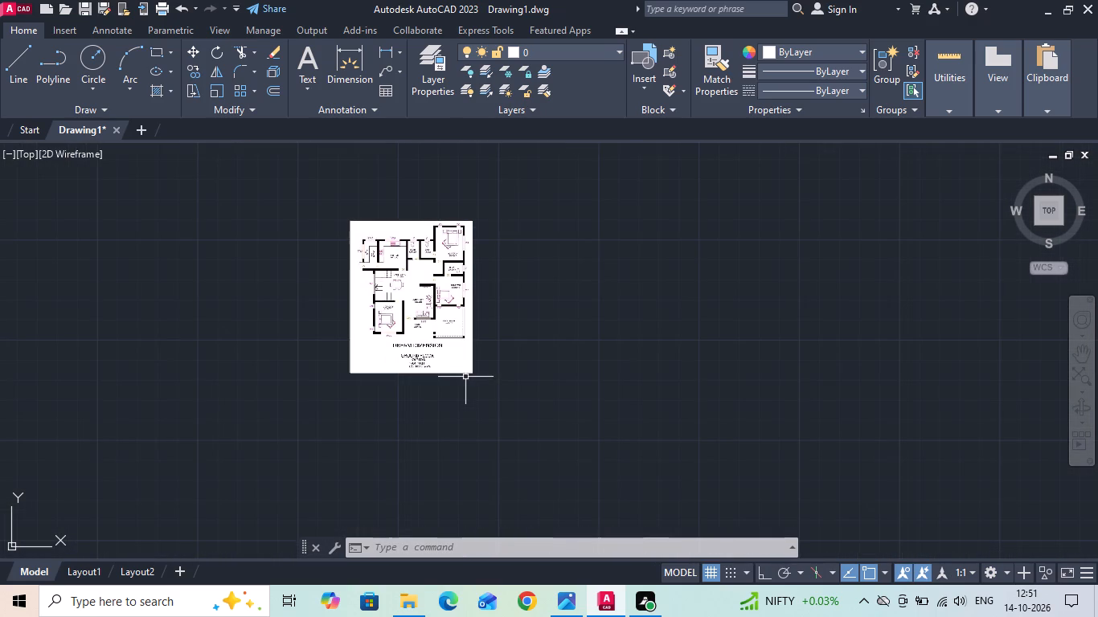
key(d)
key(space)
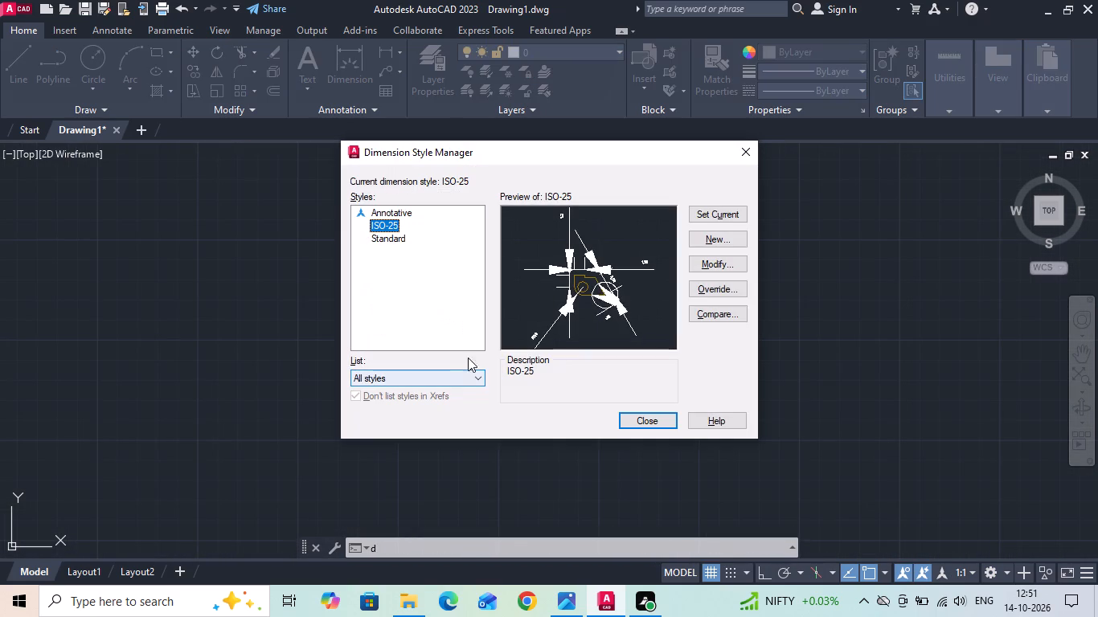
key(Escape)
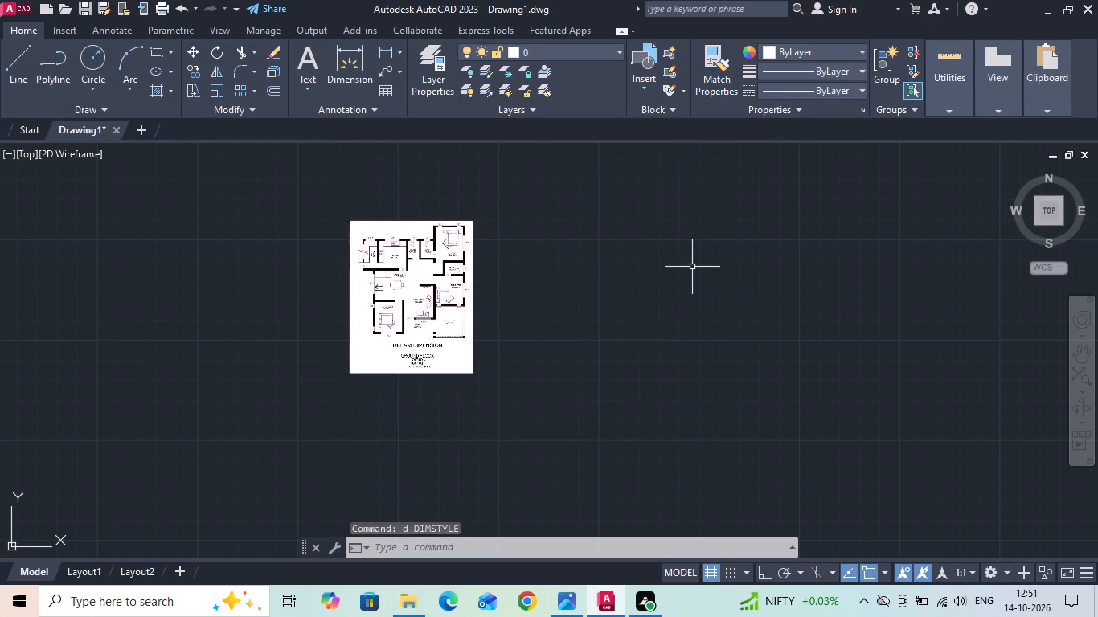
Change the drawing's insertion scale units to centimeters.
text(un)
key(space)
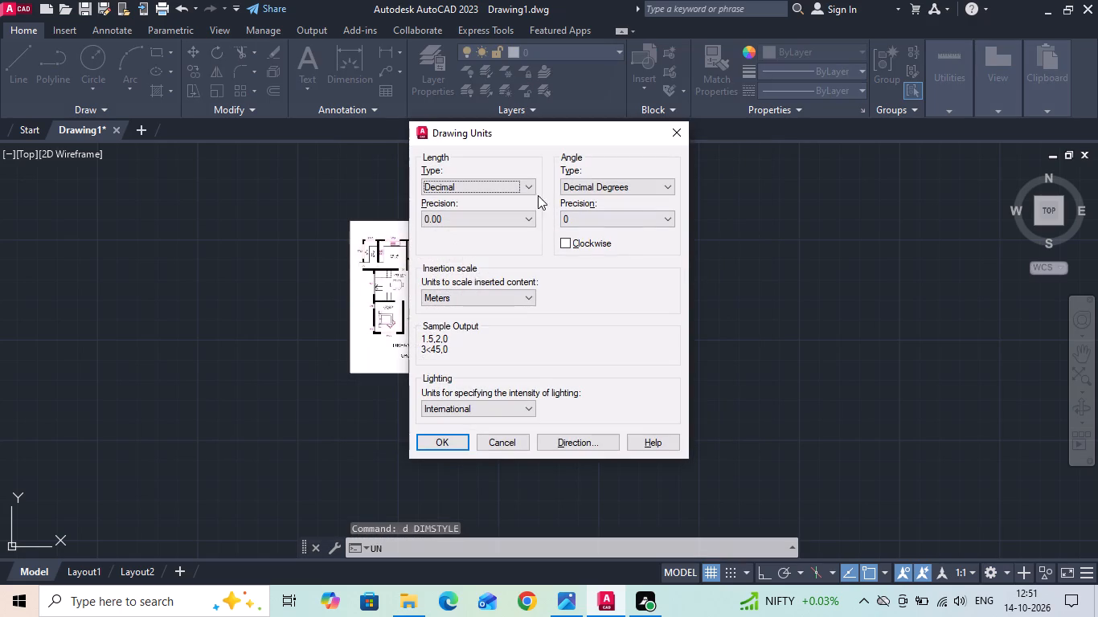
click(461, 292)
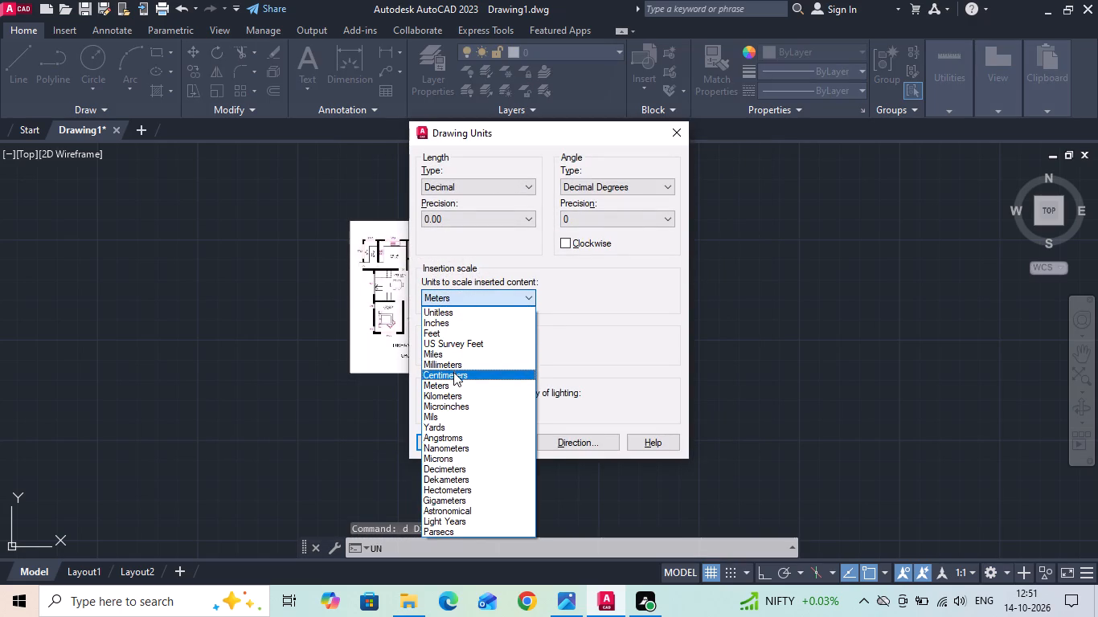
click(453, 372)
click(440, 446)
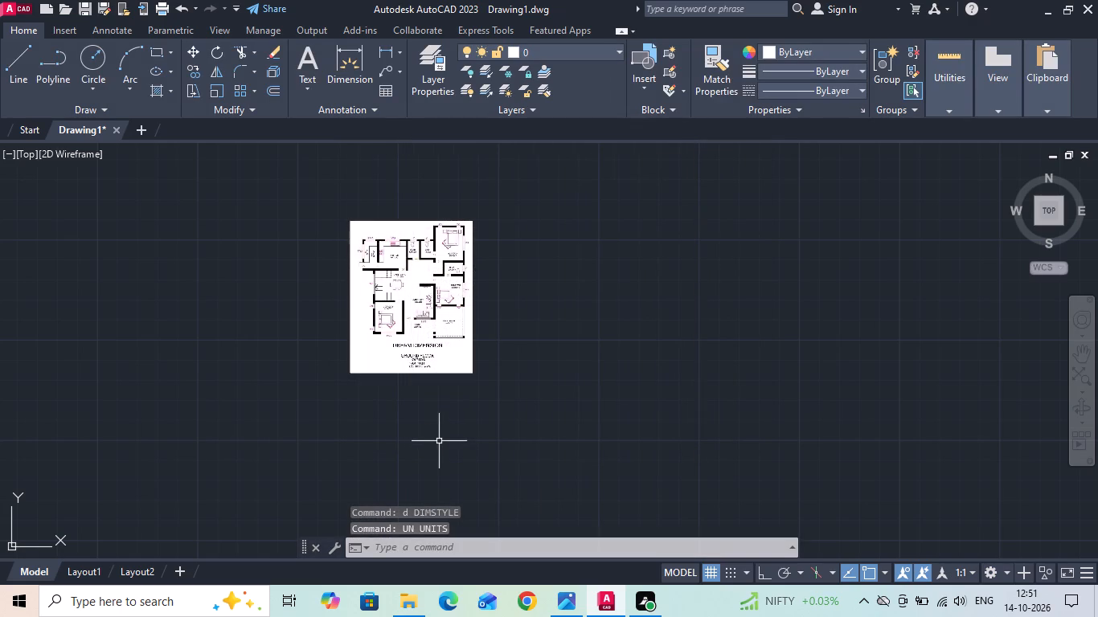
Set the ISO-25 dimension style's text height to 24 and make that style current.
text(d)
key(space)
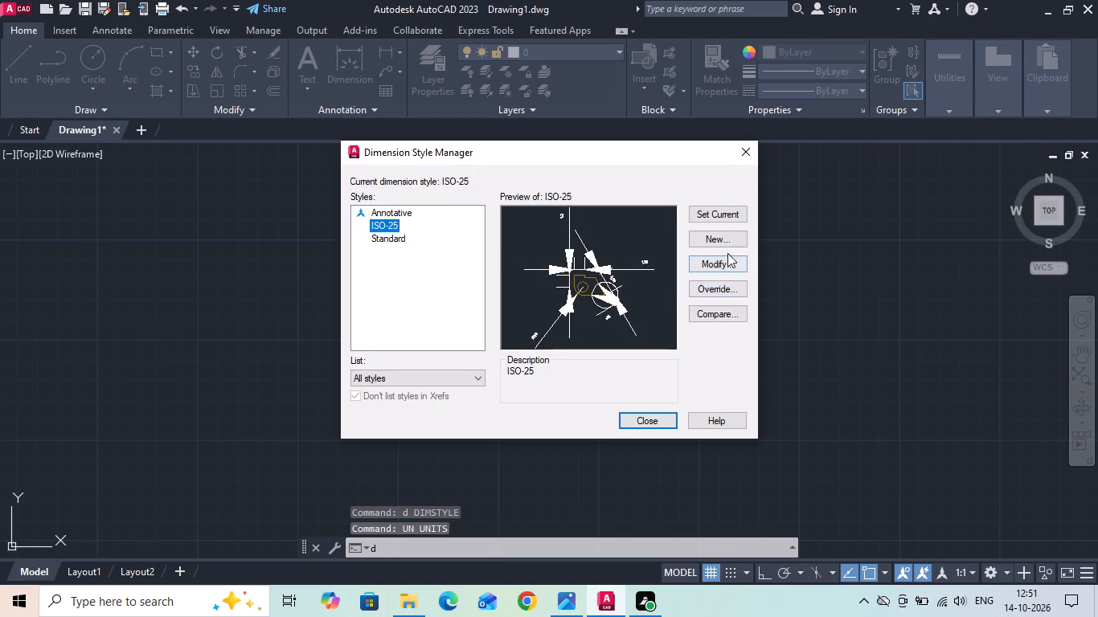
click(719, 266)
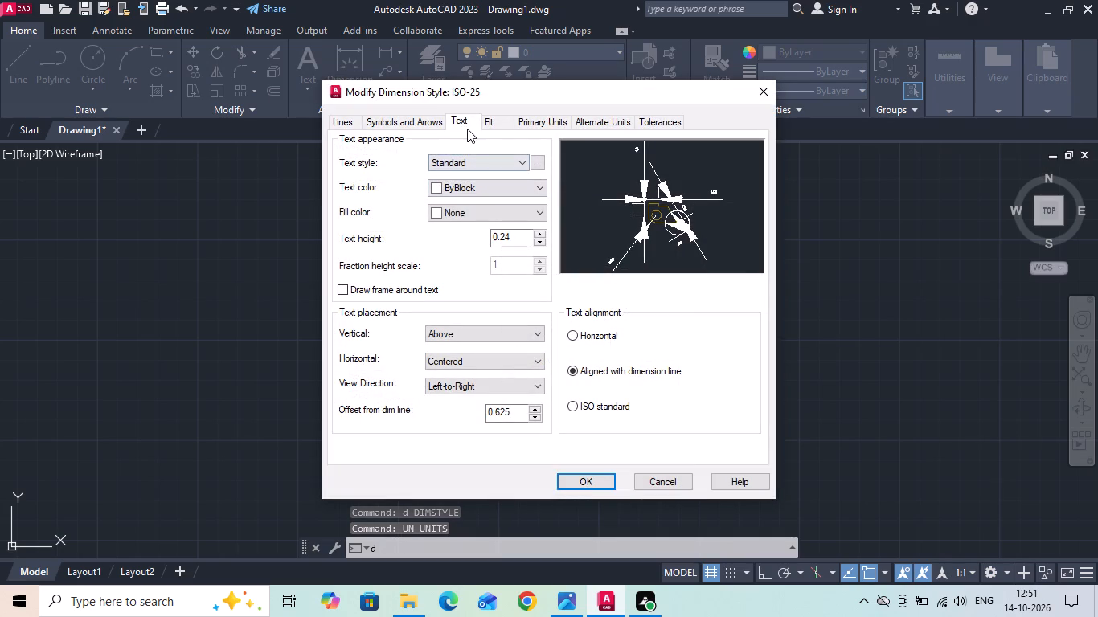
drag(512, 237, 494, 238)
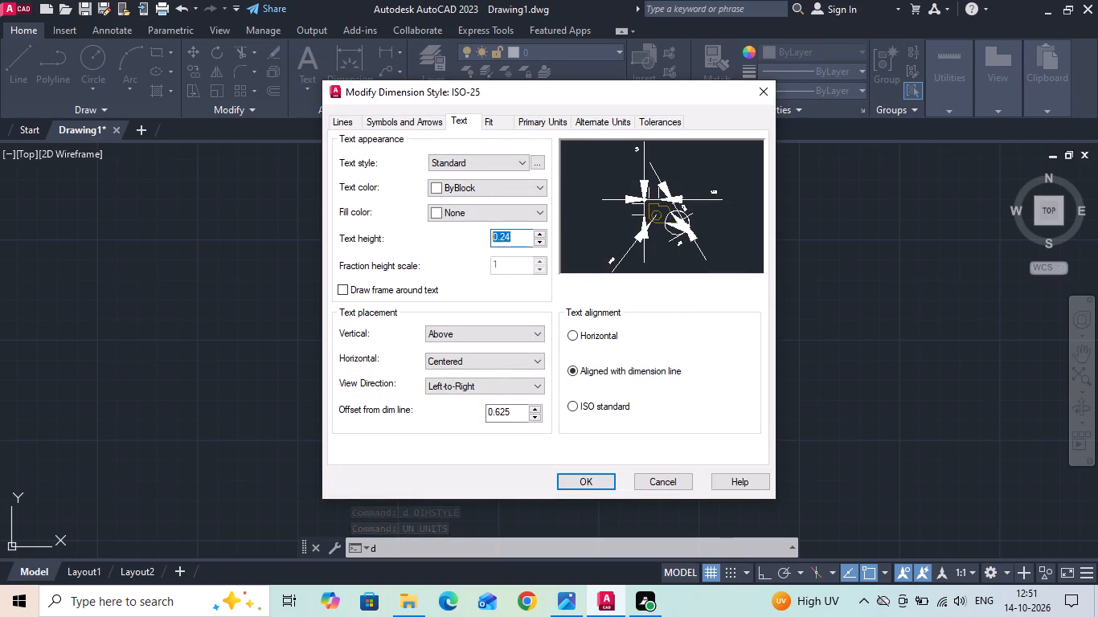
key(BackSpace)
text(24)
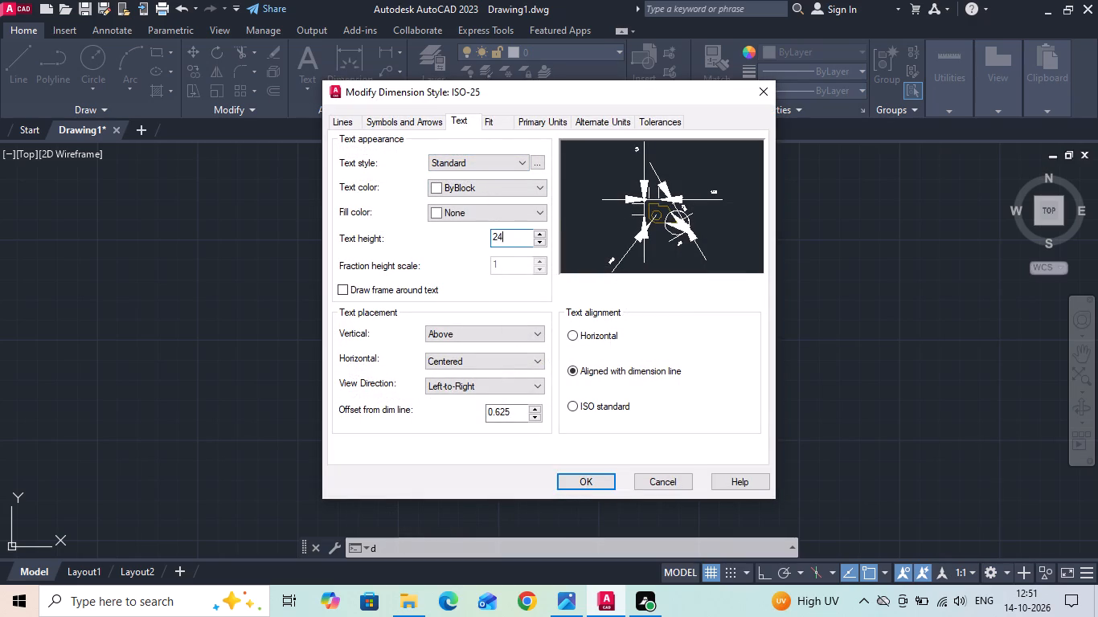
key(Return)
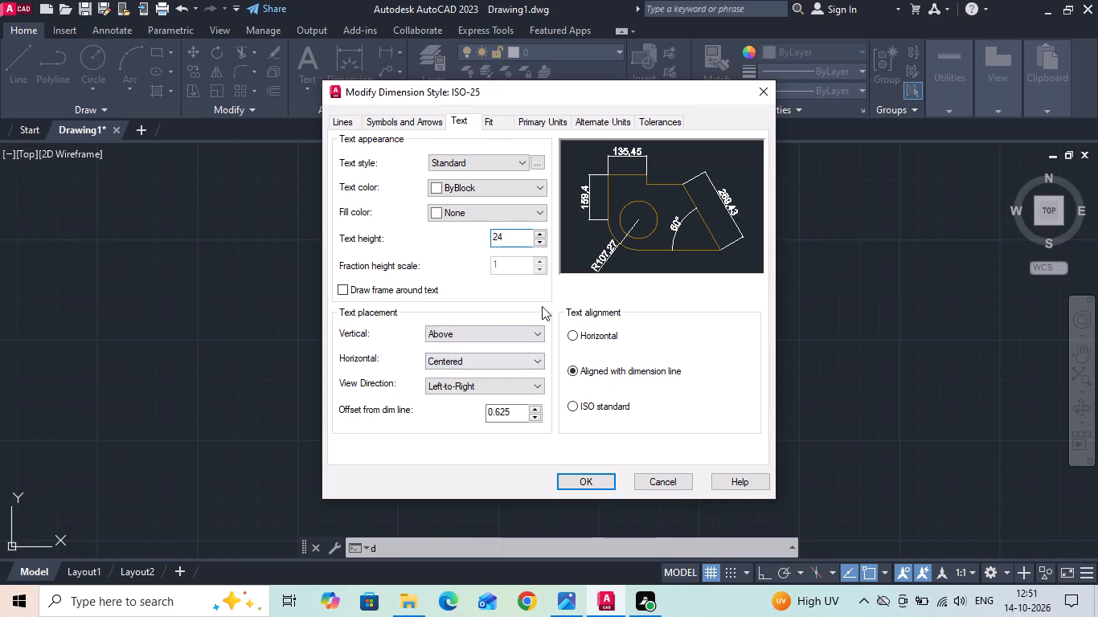
click(576, 477)
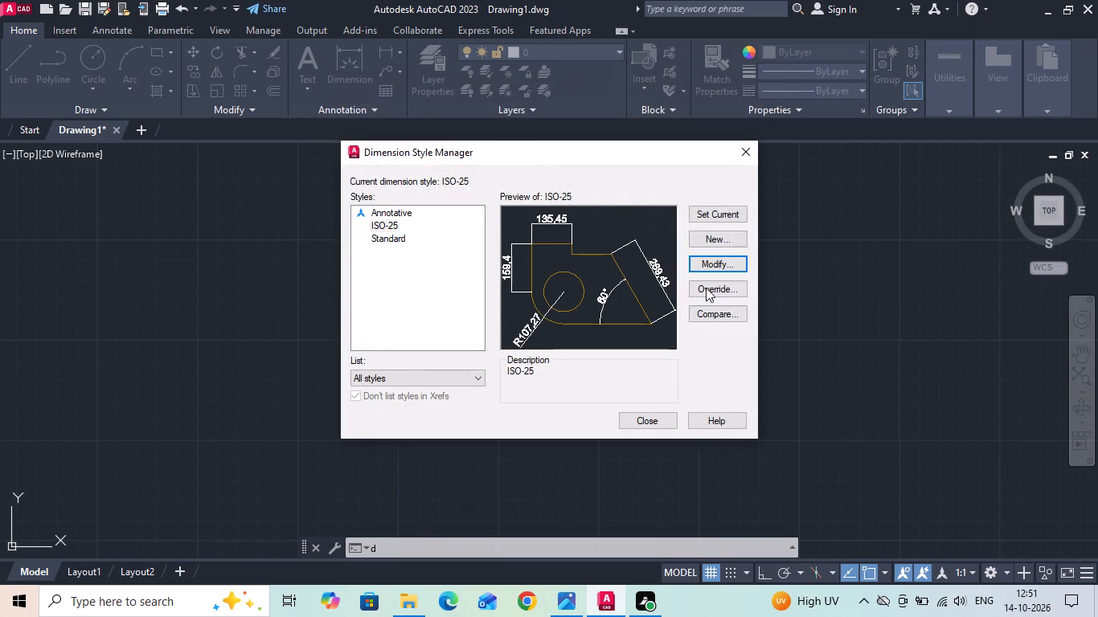
click(702, 205)
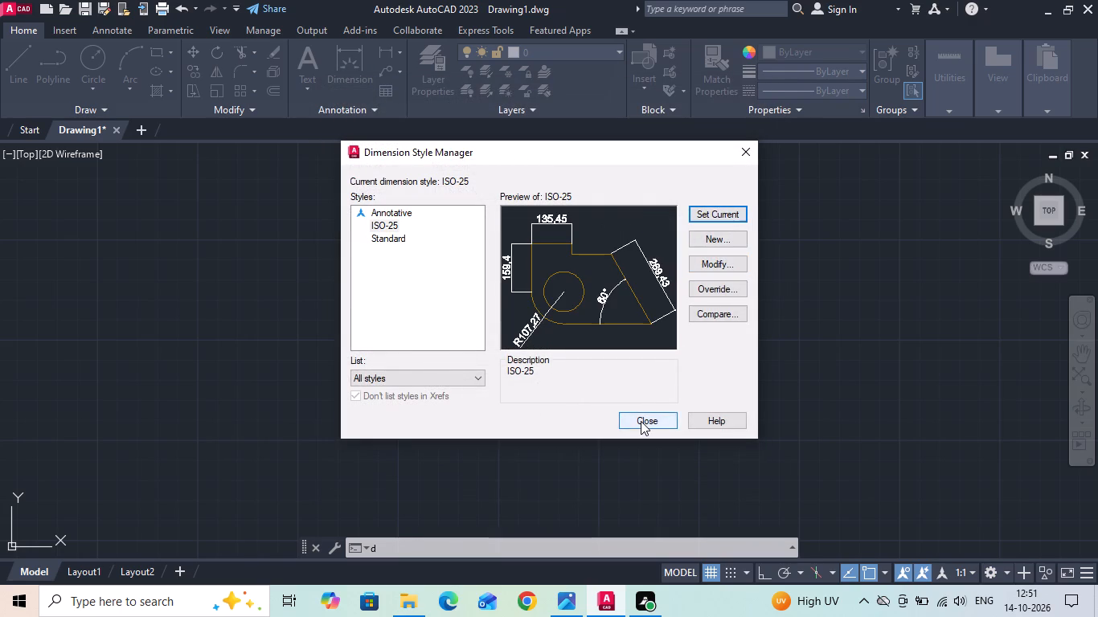
click(641, 421)
Draw a horizontal line beside the floor plan image with Ortho on, continuing into a short vertical line upward from its right end.
scroll(504, 263, up, 2)
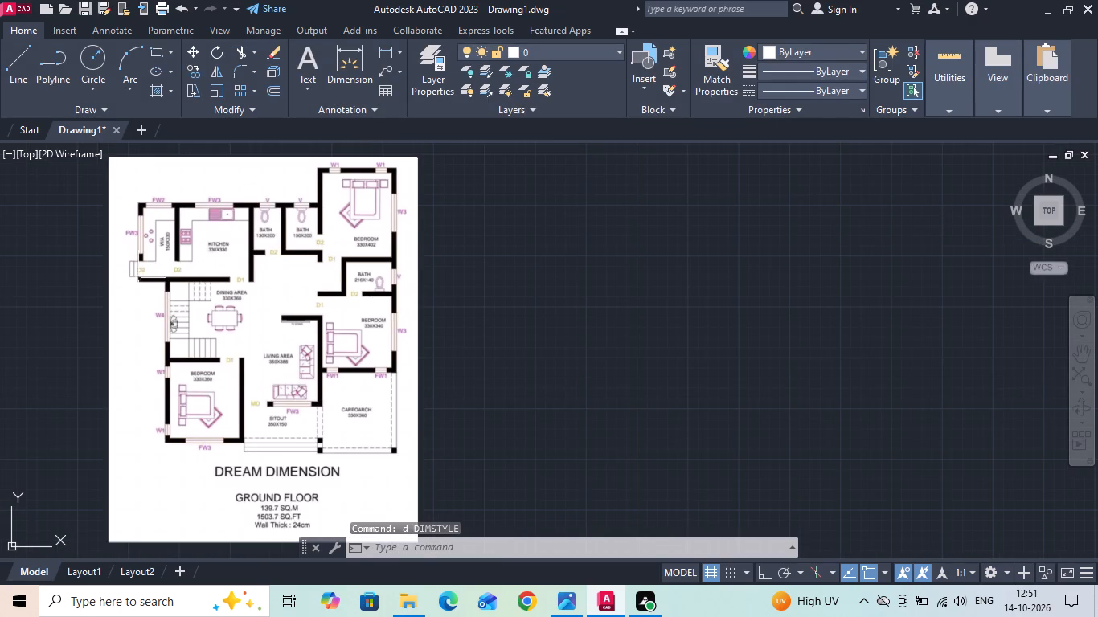
middle_drag(148, 284, 158, 312)
text(l)
key(space)
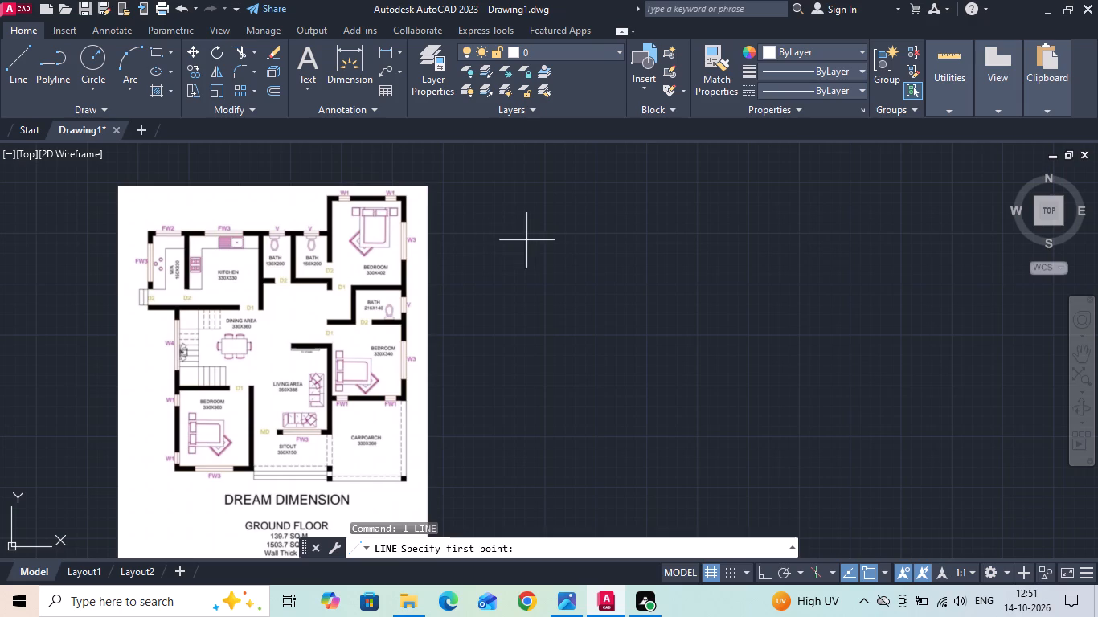
drag(540, 219, 560, 228)
key(F8)
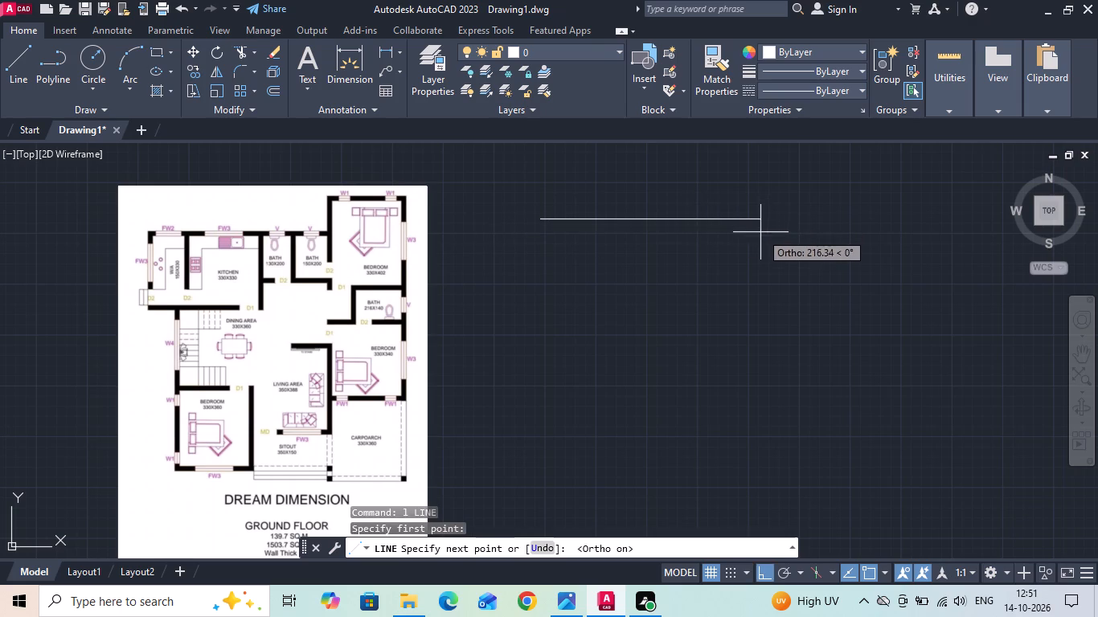
middle_drag(760, 236, 784, 261)
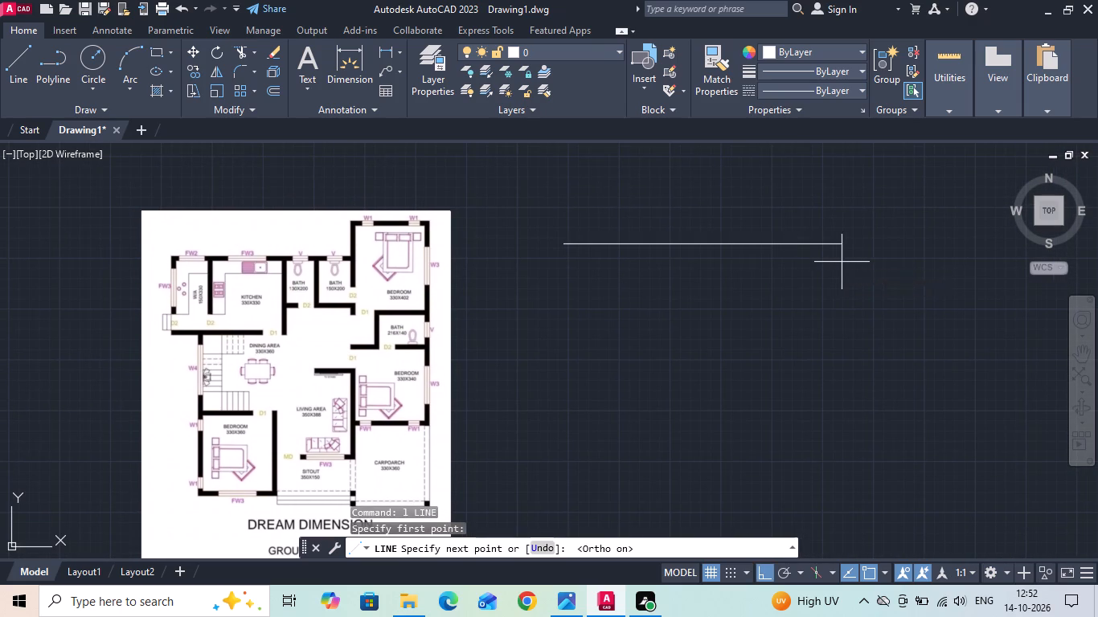
click(842, 262)
middle_click(837, 193)
click(835, 198)
key(Escape)
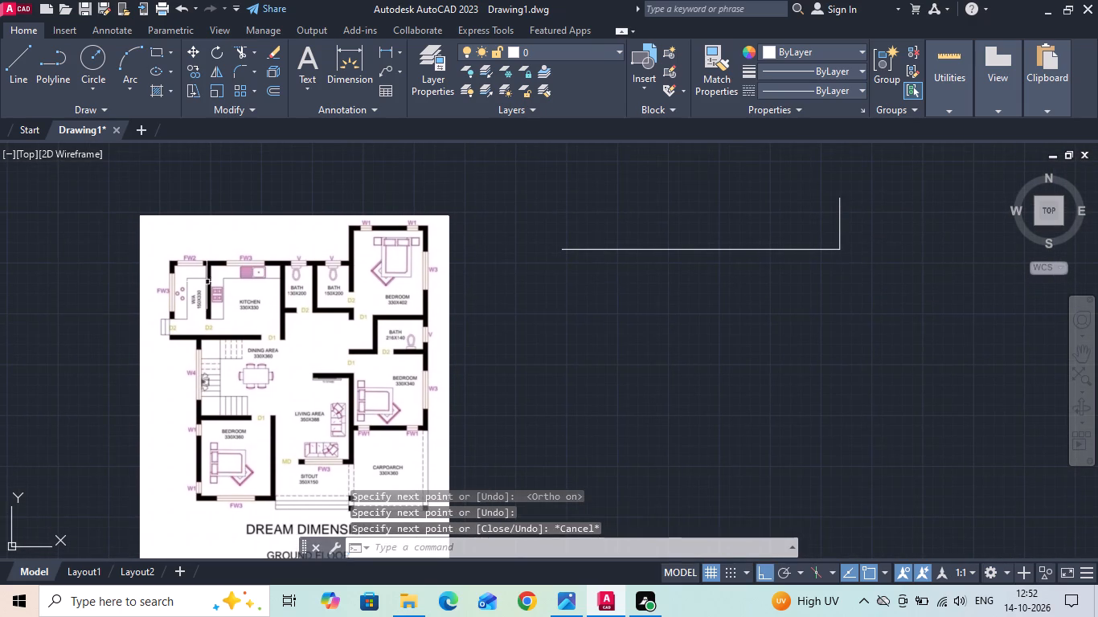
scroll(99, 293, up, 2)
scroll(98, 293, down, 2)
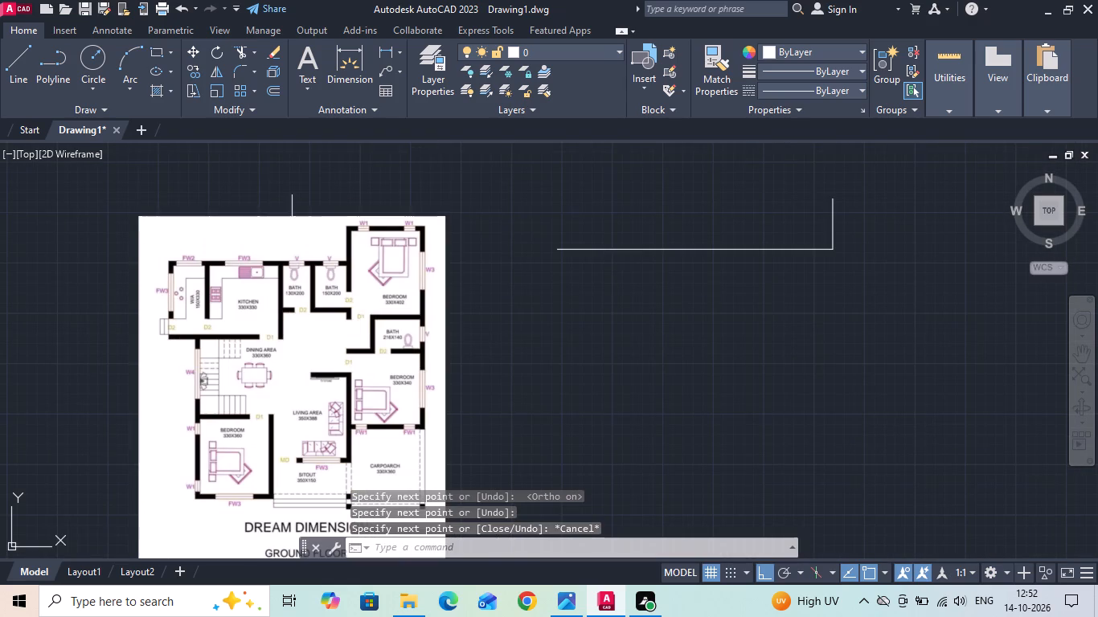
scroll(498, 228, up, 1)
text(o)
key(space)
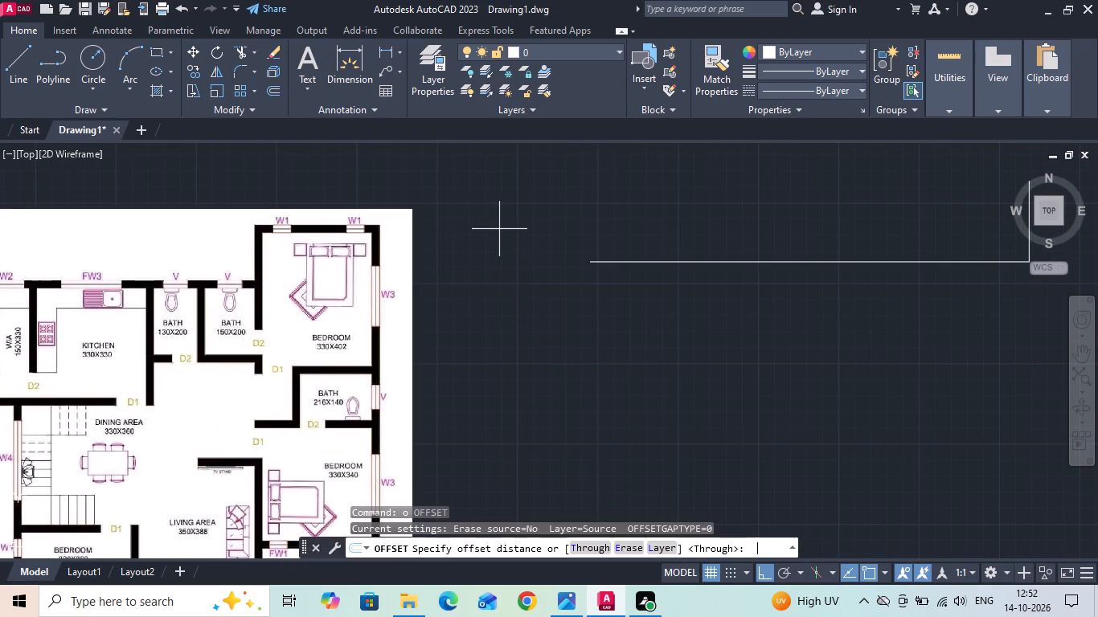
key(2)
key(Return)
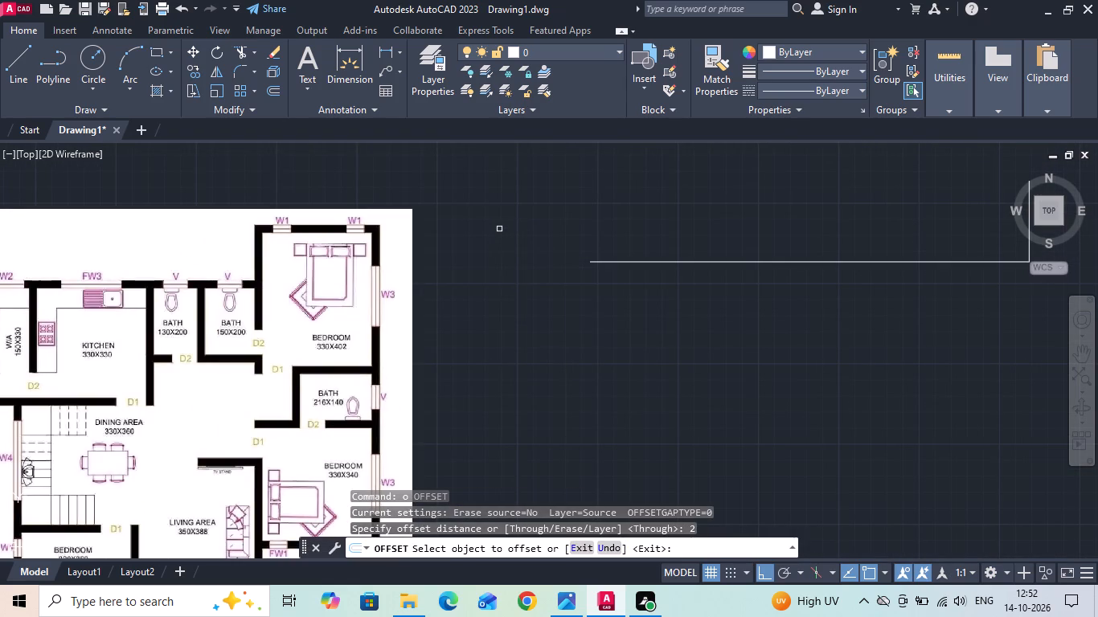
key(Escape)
Move the horizontal and vertical lines together a short distance horizontally toward the floor plan image.
scroll(499, 230, down, 3)
scroll(477, 349, up, 3)
scroll(371, 402, down, 2)
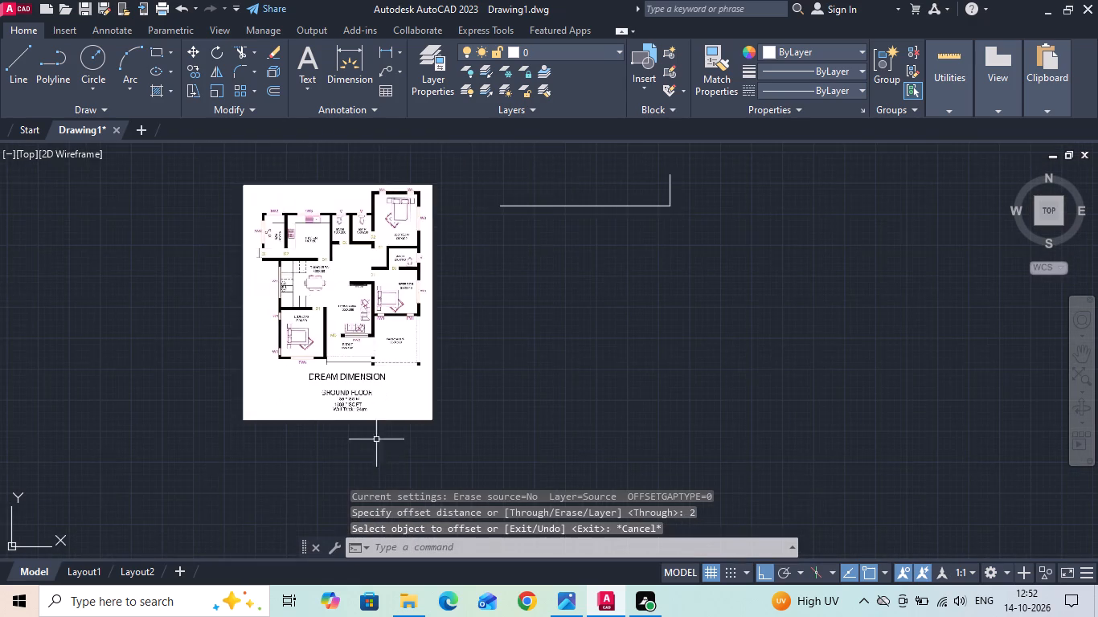
scroll(551, 178, up, 2)
middle_drag(525, 240, 539, 265)
scroll(577, 241, down, 2)
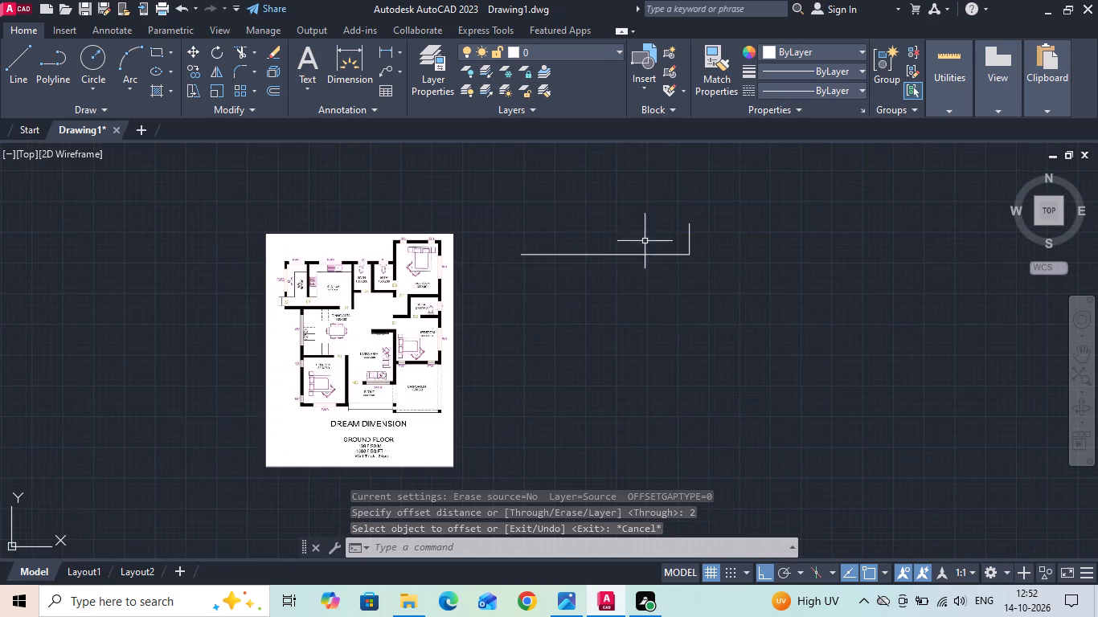
drag(732, 234, 714, 264)
click(574, 277)
right_click(574, 278)
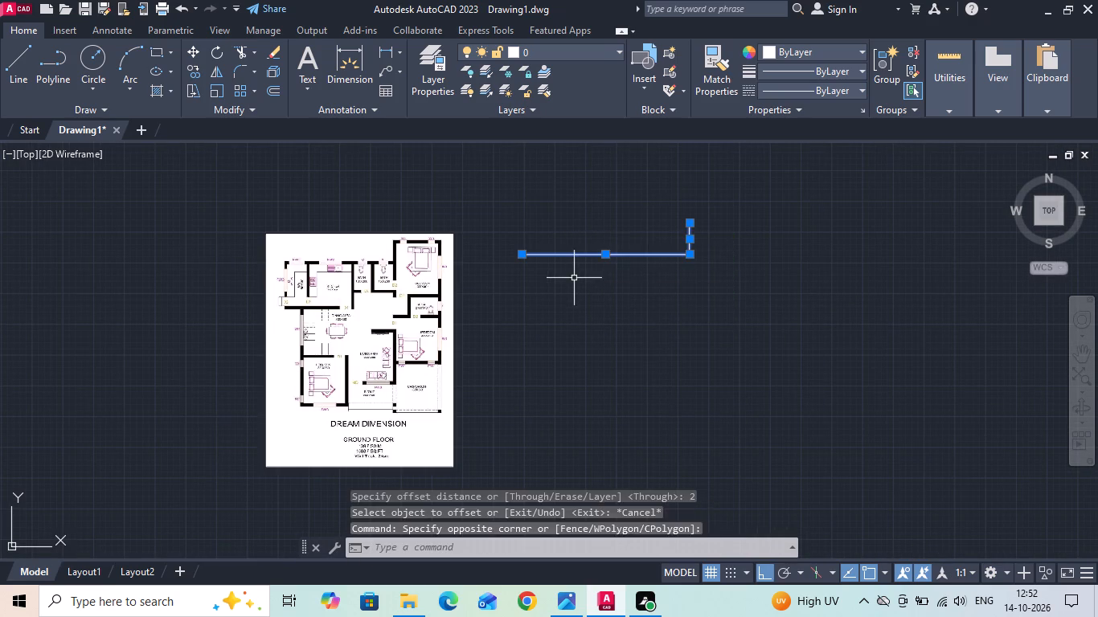
click(604, 314)
click(722, 341)
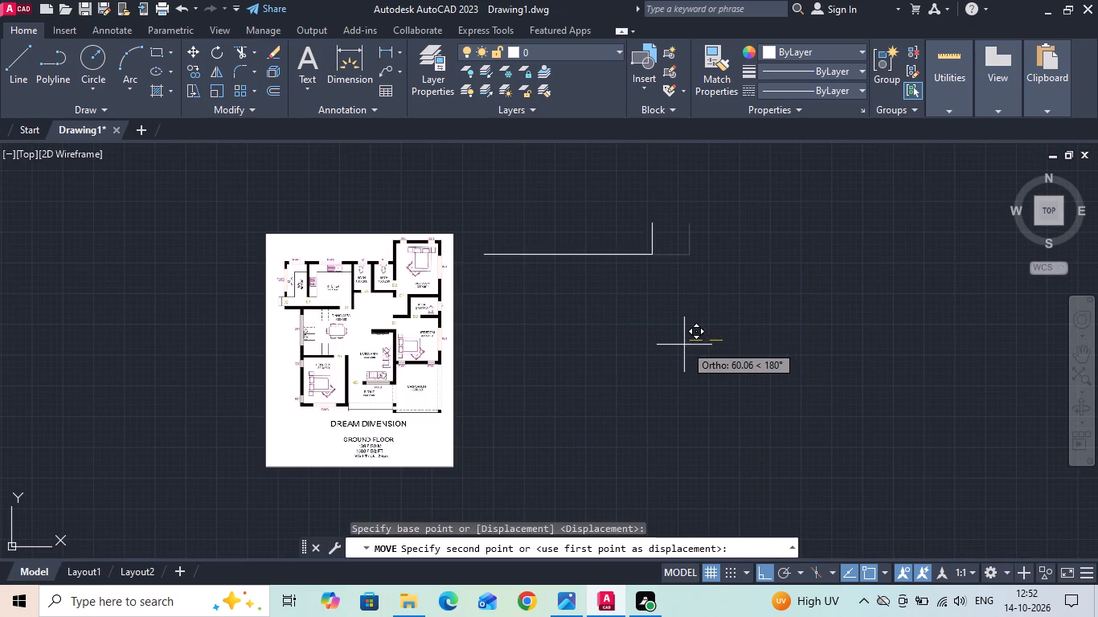
click(678, 345)
Offset the horizontal line downward by the 24 cm wall thickness.
scroll(400, 247, up, 2)
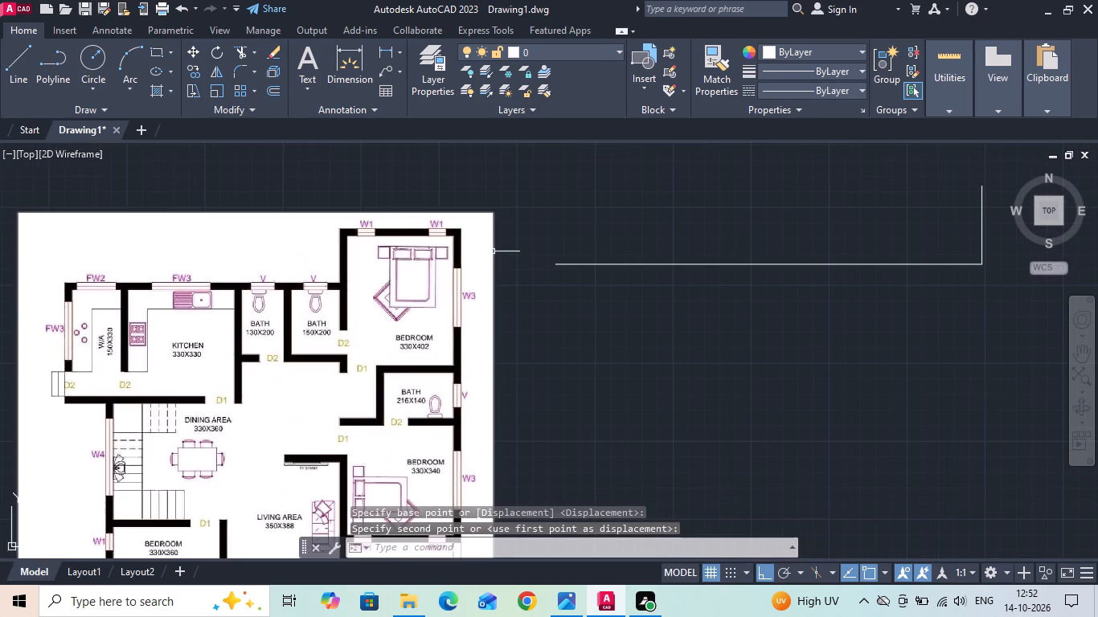
key(o)
key(Return)
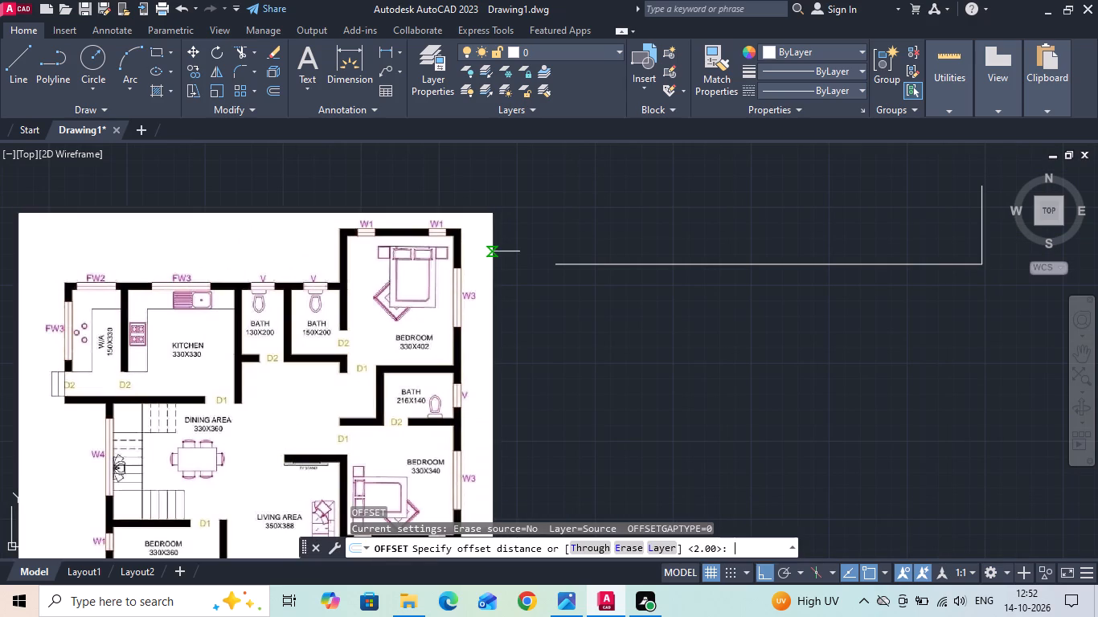
text(24)
key(Return)
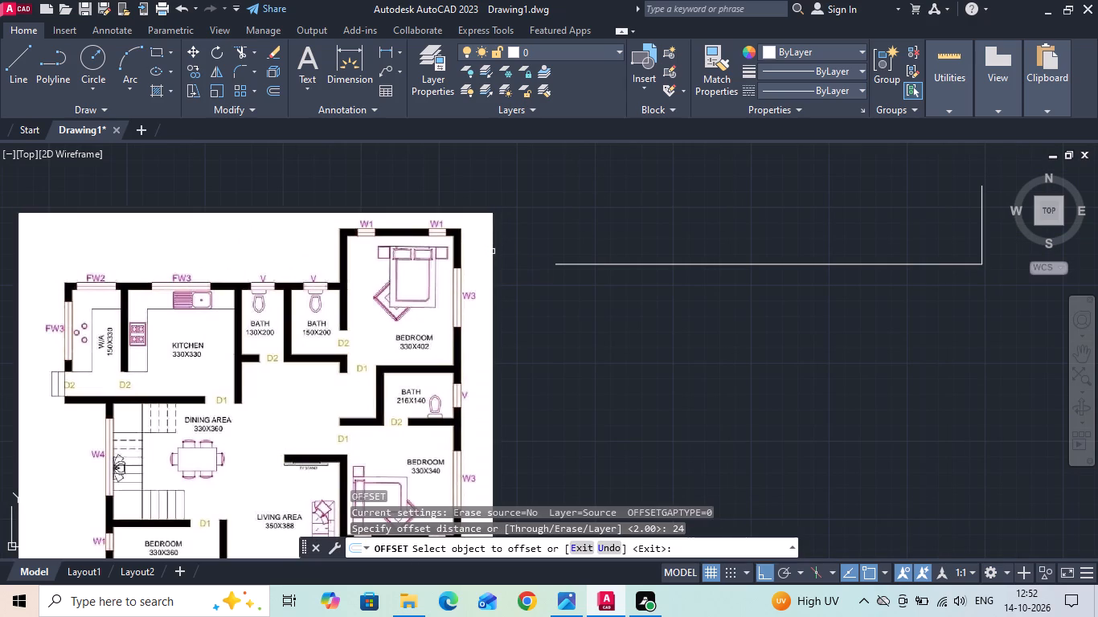
click(666, 263)
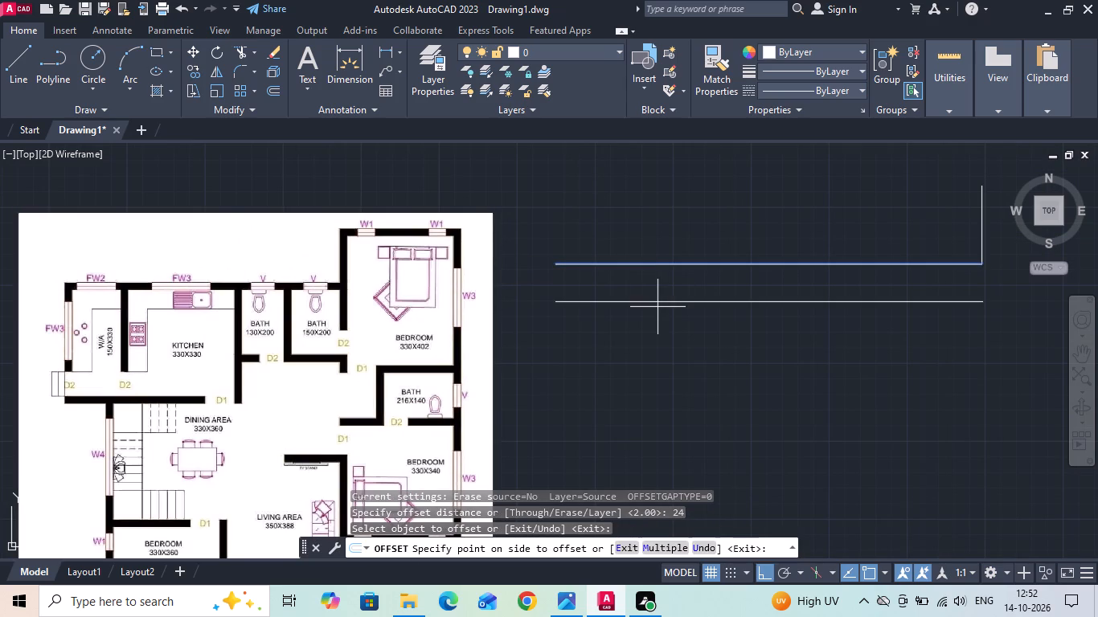
click(658, 307)
scroll(560, 252, down, 2)
key(Escape)
Scale up the floor plan image from its lower-left corner, picking the scale factor freehand.
click(534, 347)
click(440, 354)
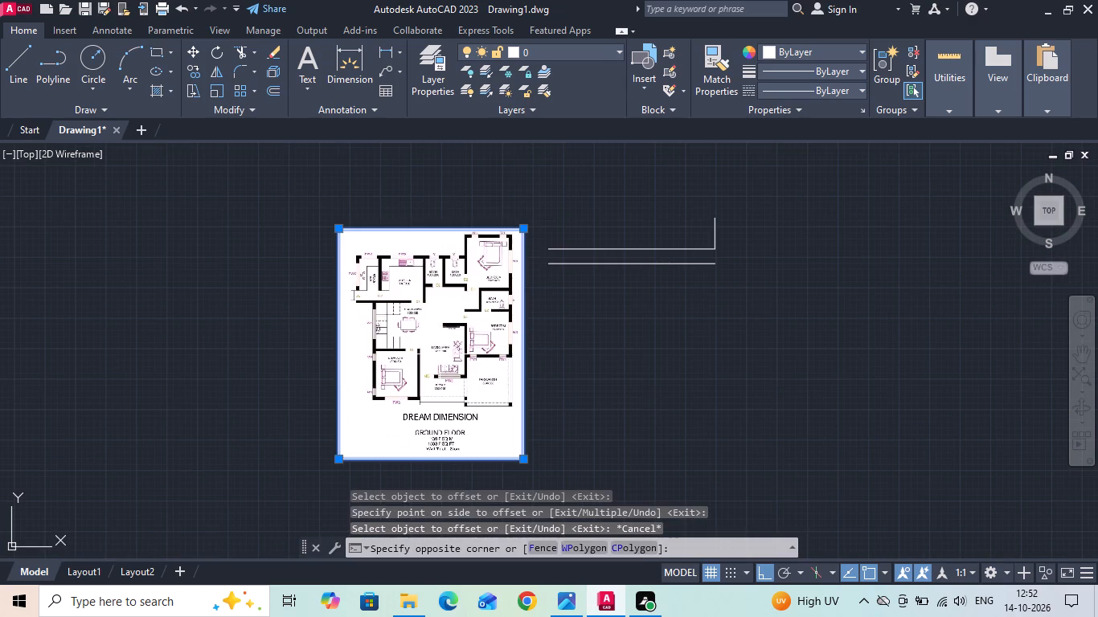
scroll(410, 242, down, 1)
right_click(350, 337)
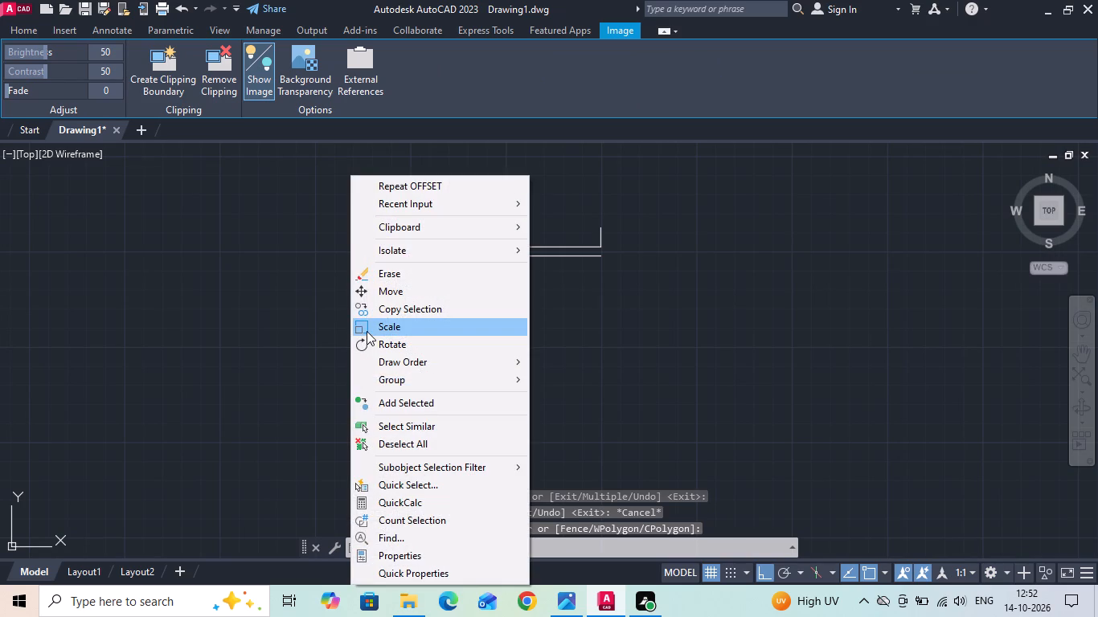
click(374, 332)
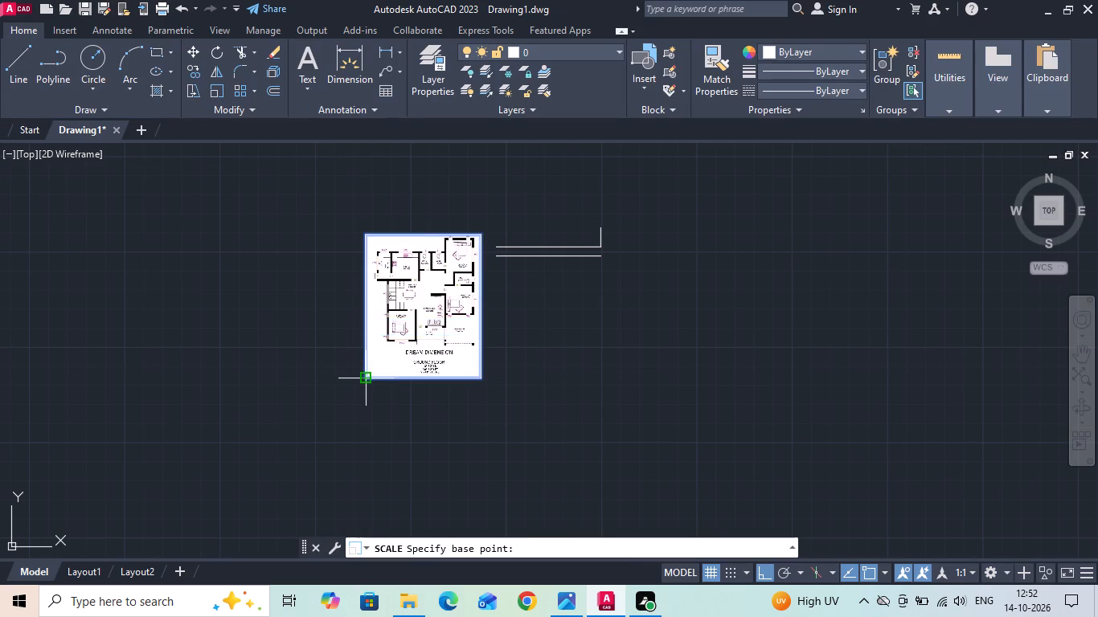
click(363, 378)
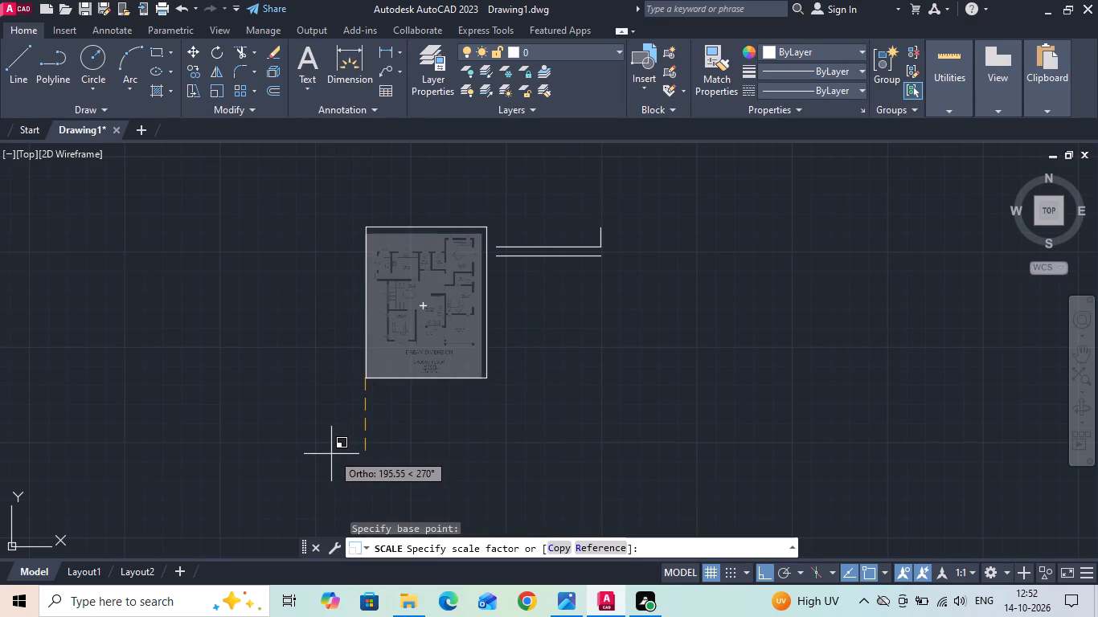
click(299, 487)
Move the three wall lines up and to the right, clear of the enlarged floor plan image, with Ortho off.
scroll(326, 409, down, 1)
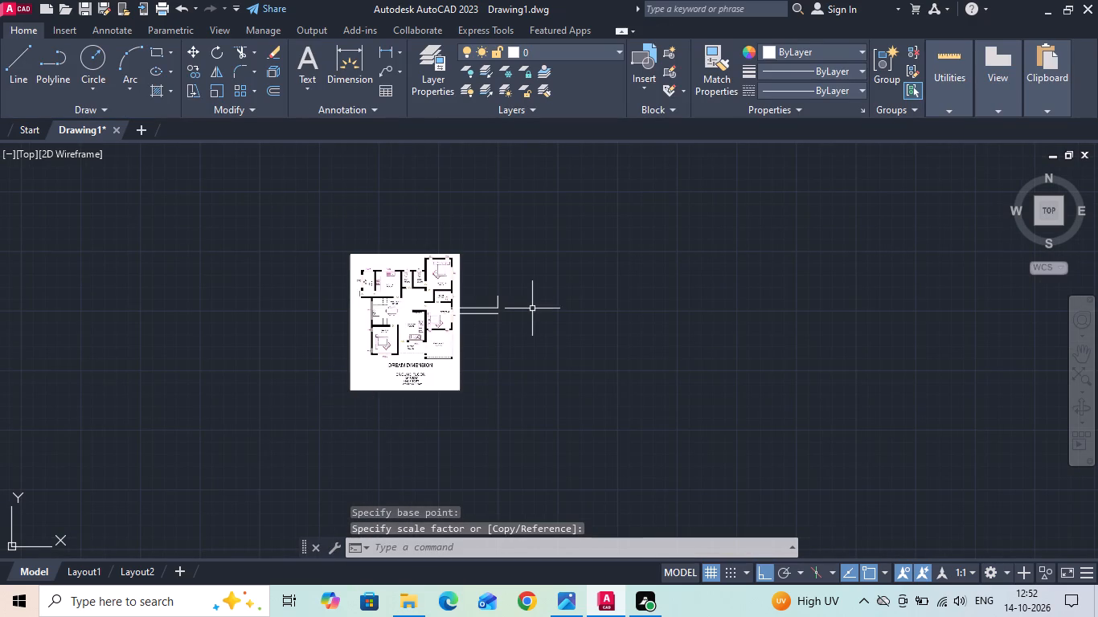
drag(538, 286, 504, 331)
click(480, 366)
right_click(480, 366)
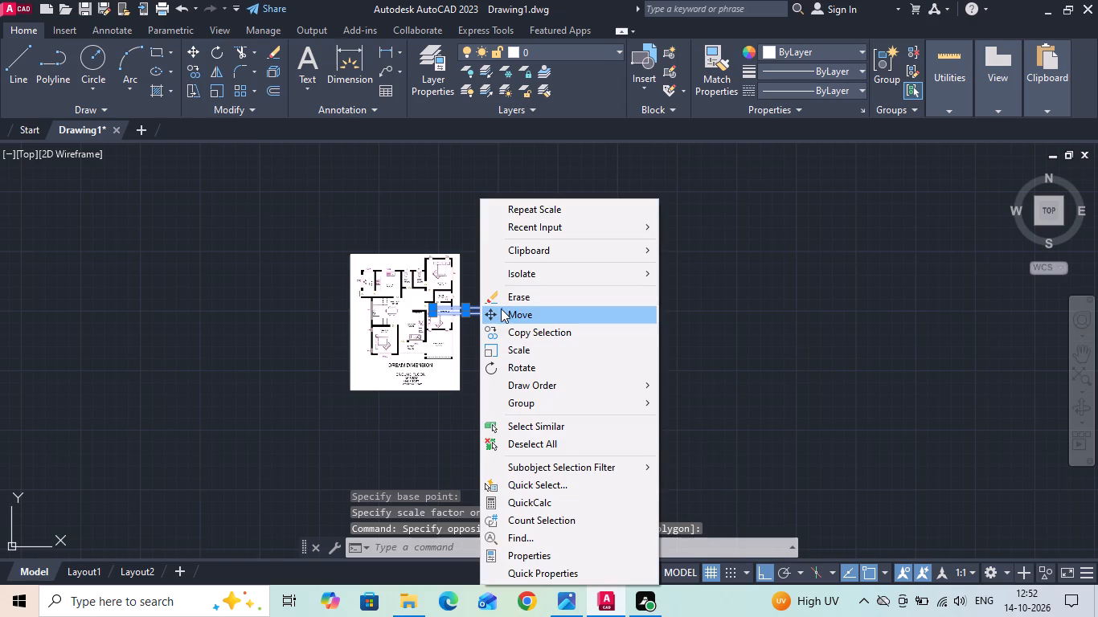
click(502, 308)
drag(507, 319, 541, 283)
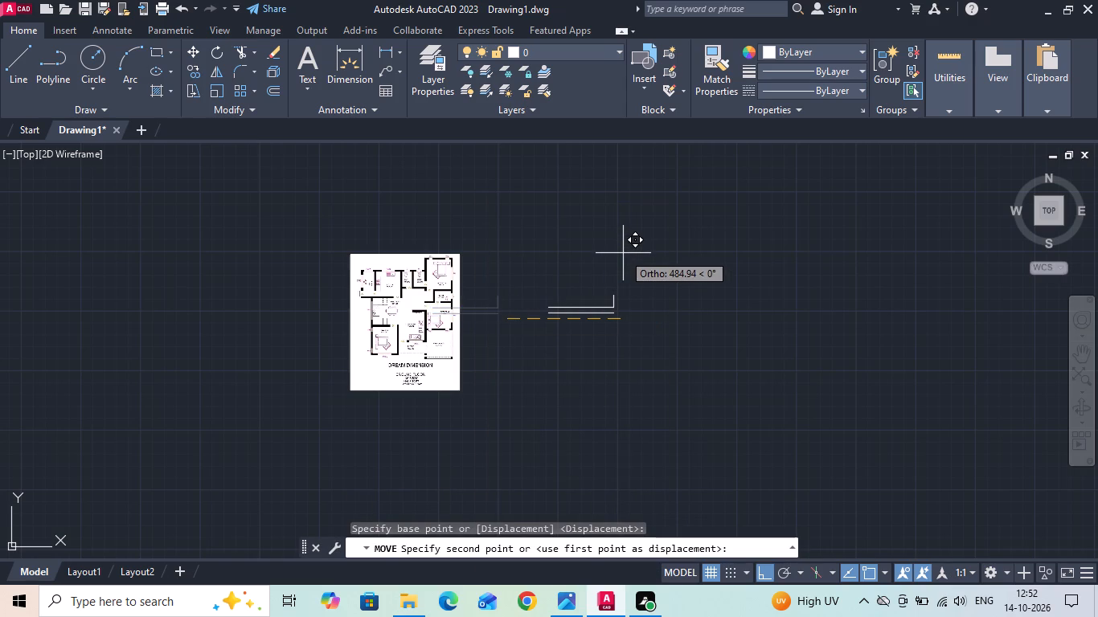
key(F8)
click(596, 278)
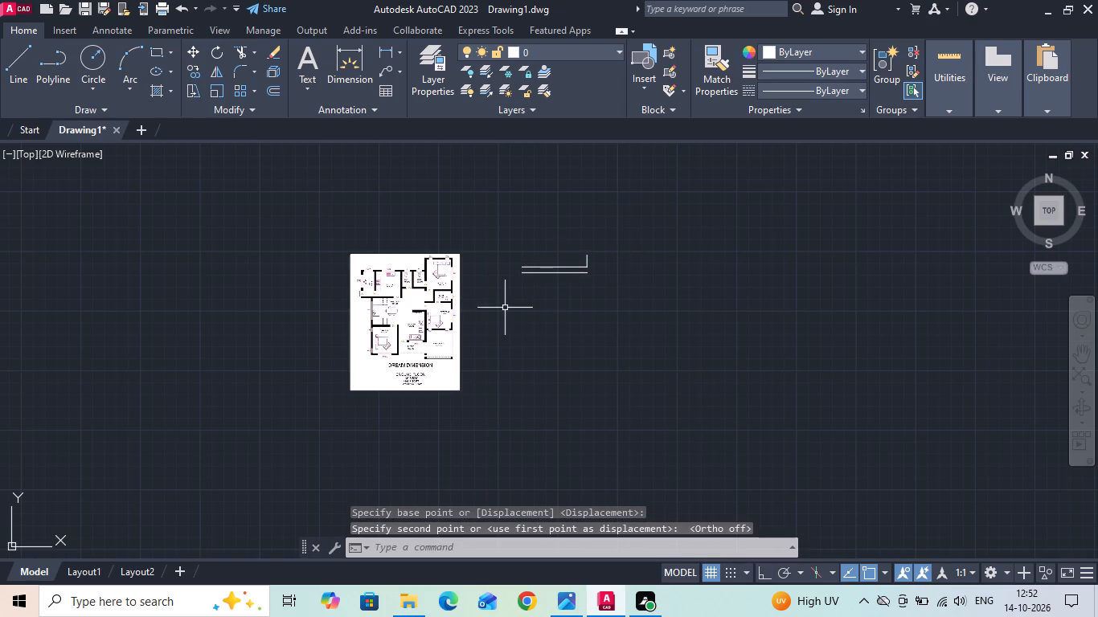
Scale up the floor plan image again from its upper-right corner, picking the scale factor freehand.
scroll(423, 347, down, 1)
click(450, 393)
click(406, 331)
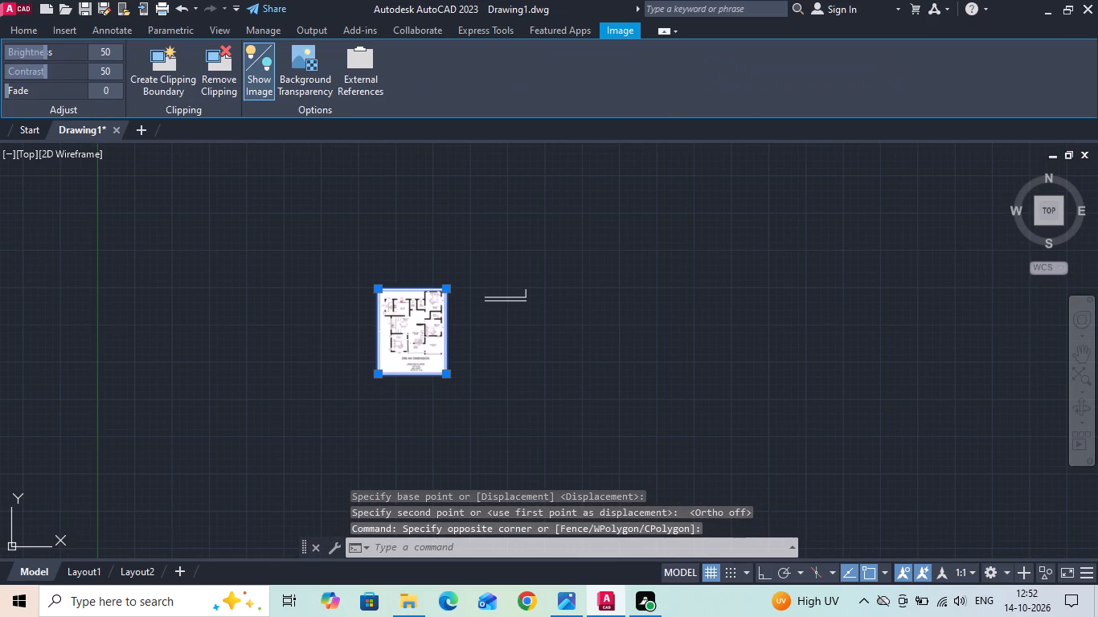
right_click(425, 332)
click(455, 331)
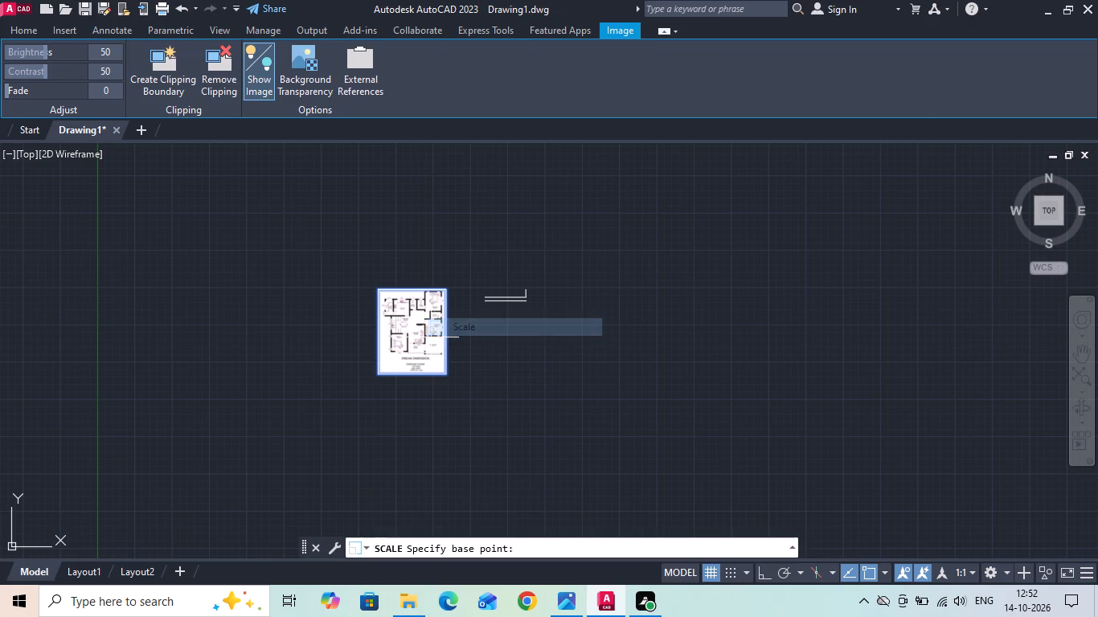
click(442, 289)
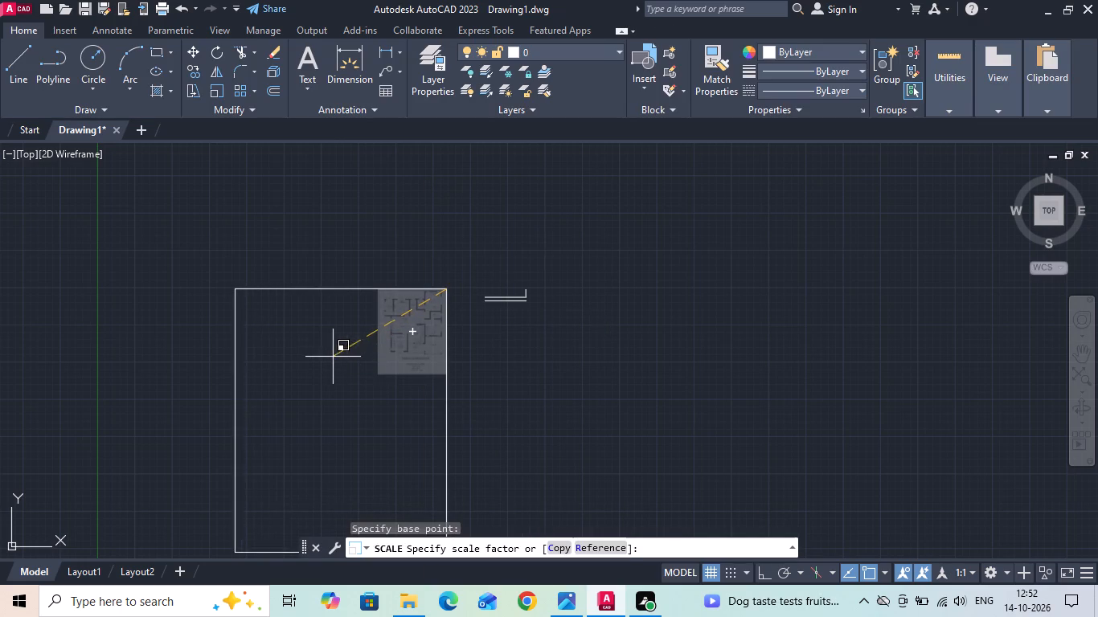
click(304, 364)
scroll(545, 210, down, 2)
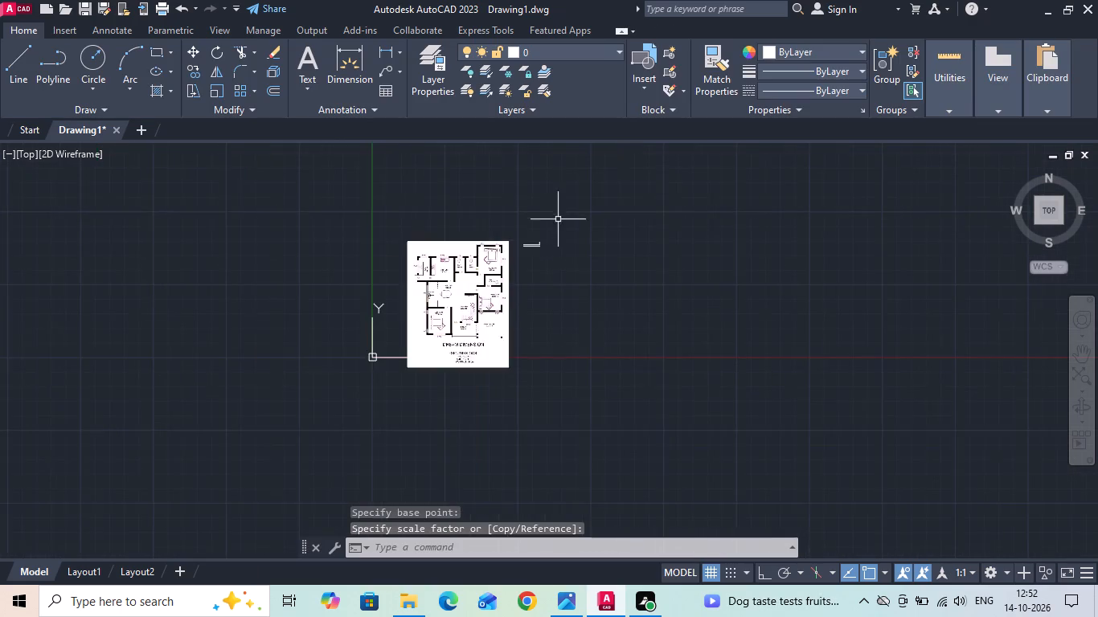
Move the floor plan image straight up relative to the wall lines, picking the distance freehand.
scroll(512, 253, up, 2)
drag(475, 358, 440, 361)
click(382, 319)
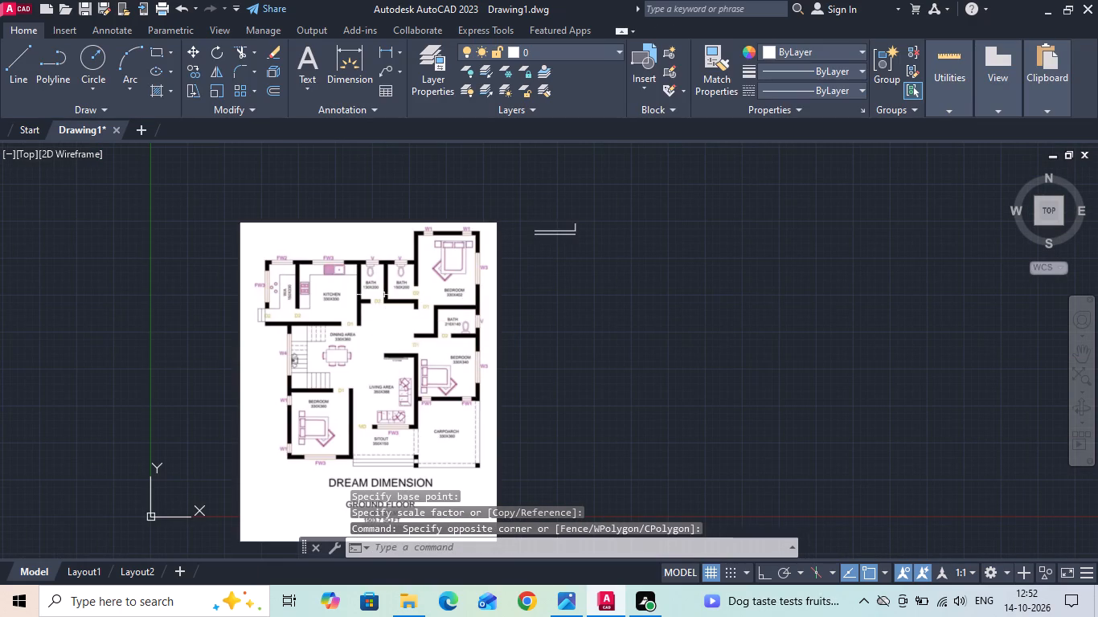
drag(412, 220, 404, 246)
click(367, 282)
right_click(365, 283)
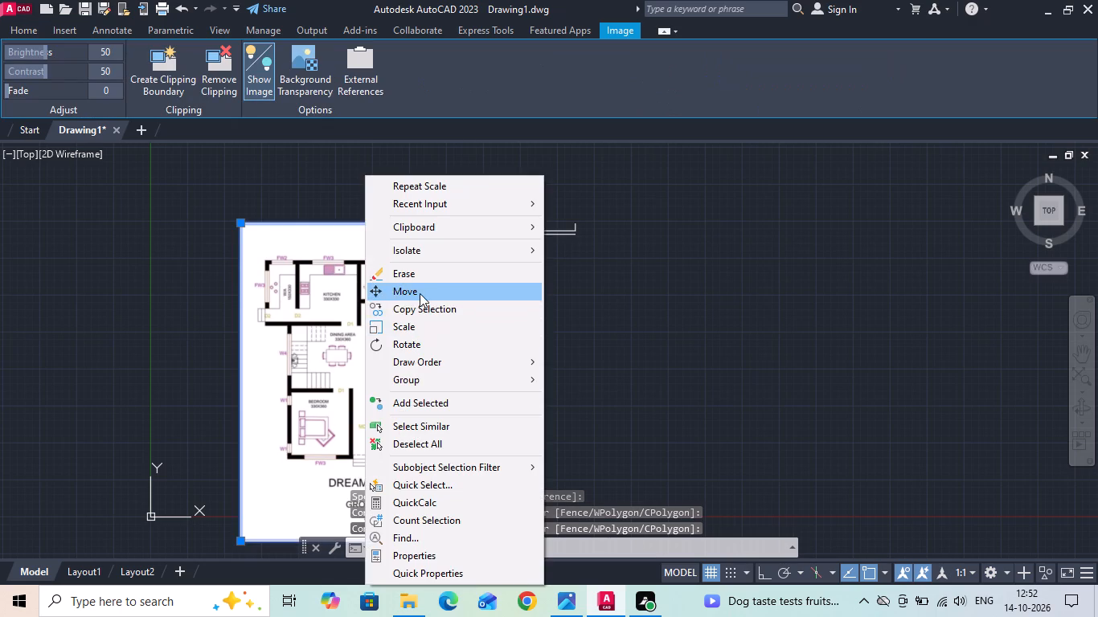
click(420, 293)
click(625, 320)
click(625, 268)
Move the three wall lines straight up beside the top of the floor plan image, picking the distance freehand.
middle_drag(449, 285, 449, 353)
scroll(597, 251, up, 1)
drag(621, 268, 573, 352)
click(538, 368)
right_click(536, 368)
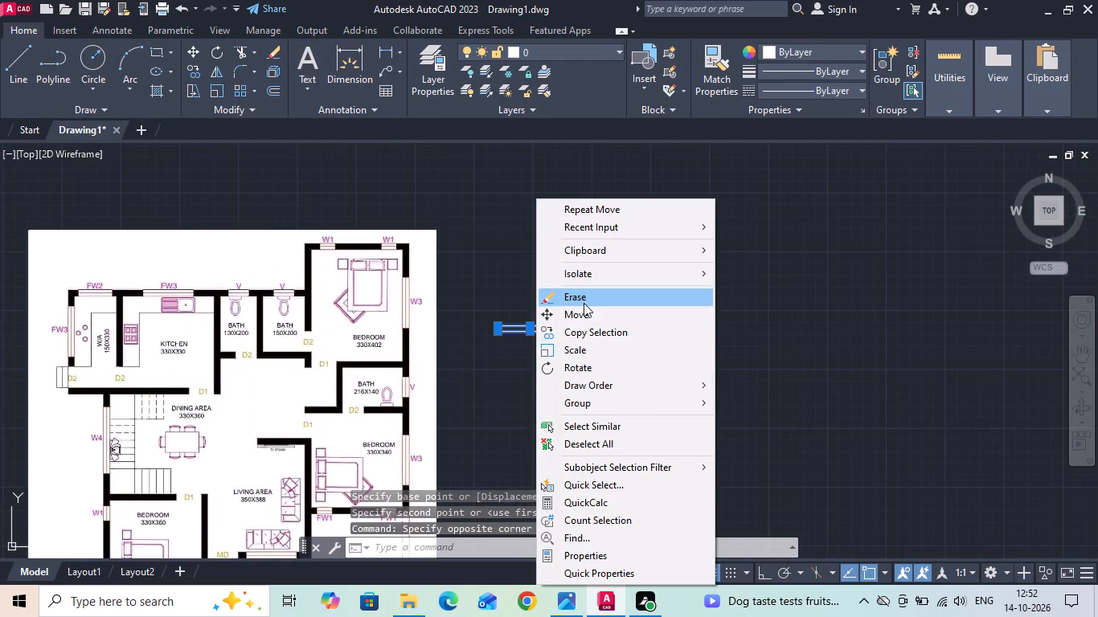
click(580, 311)
drag(601, 407, 604, 393)
click(596, 341)
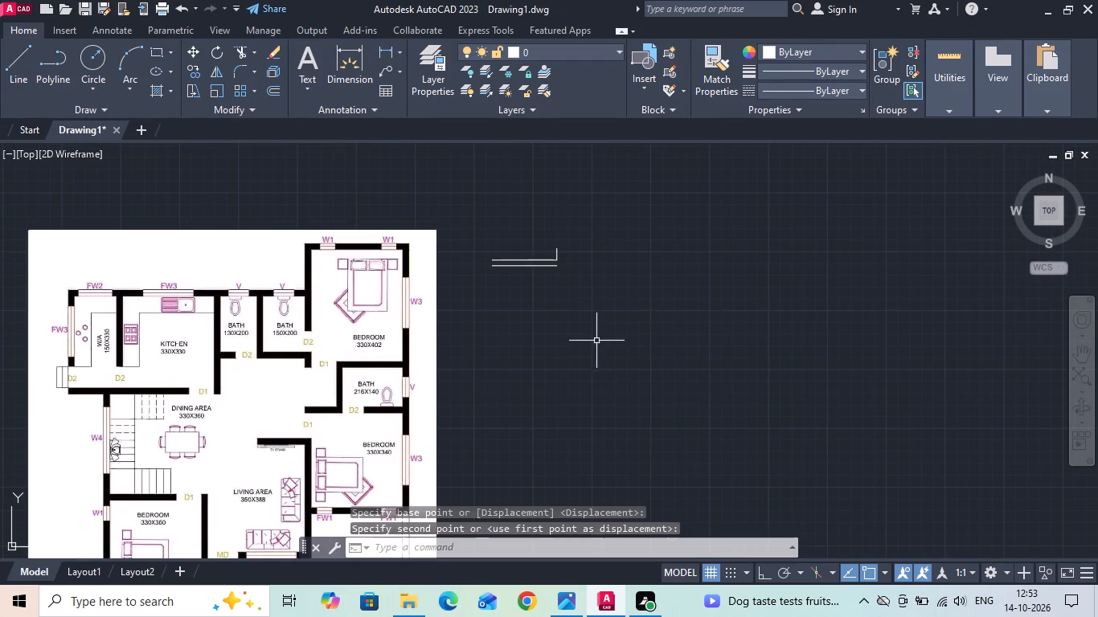
Draw a vertical line about 1666 cm long downward from the left end of the upper horizontal wall line, with Ortho on.
middle_drag(545, 249, 559, 249)
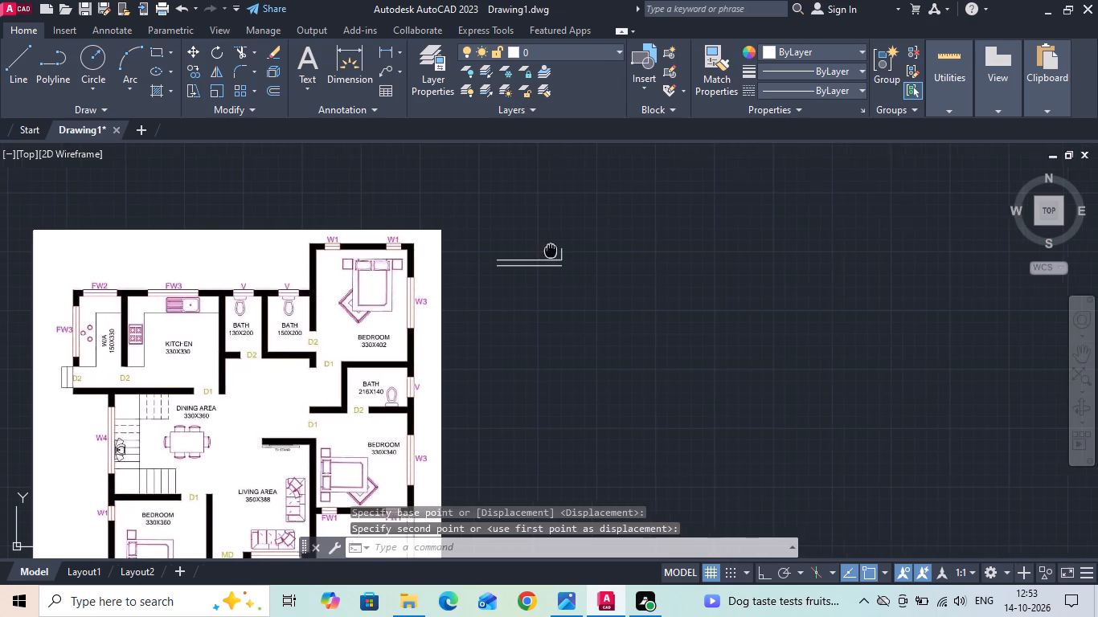
middle_drag(559, 249, 721, 254)
scroll(721, 254, up, 1)
key(l)
key(space)
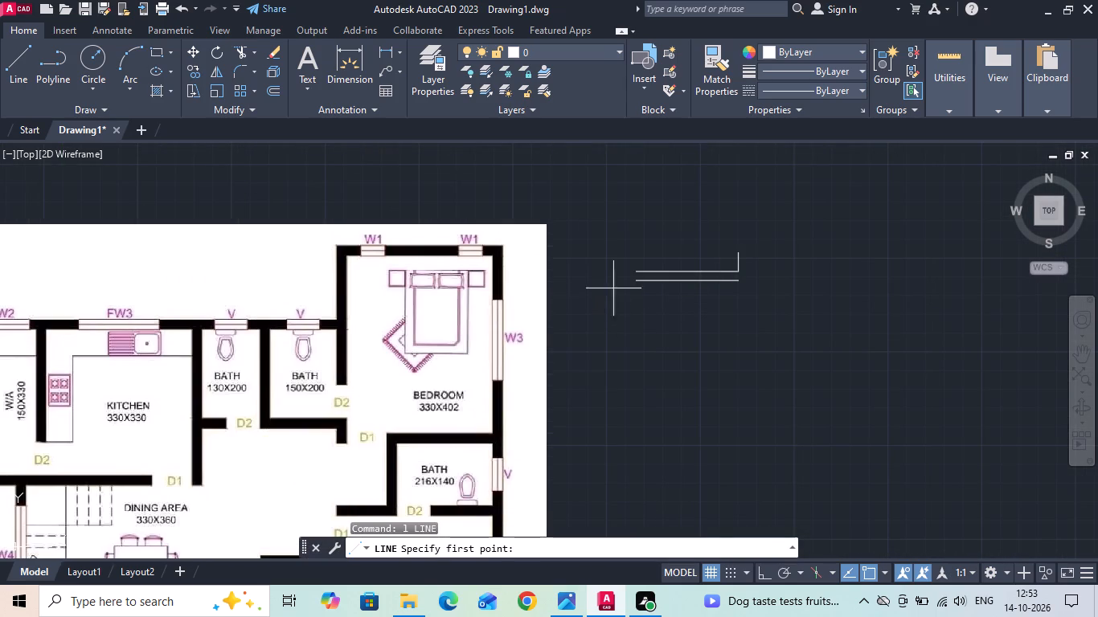
drag(634, 271, 634, 293)
middle_drag(637, 378, 621, 288)
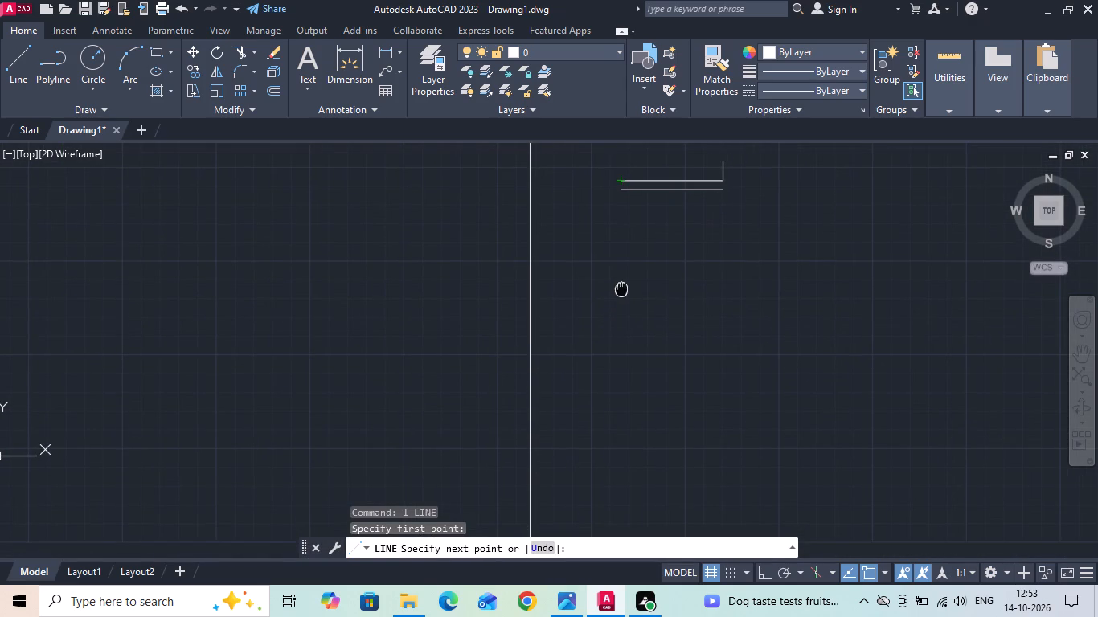
key(F8)
scroll(575, 312, down, 2)
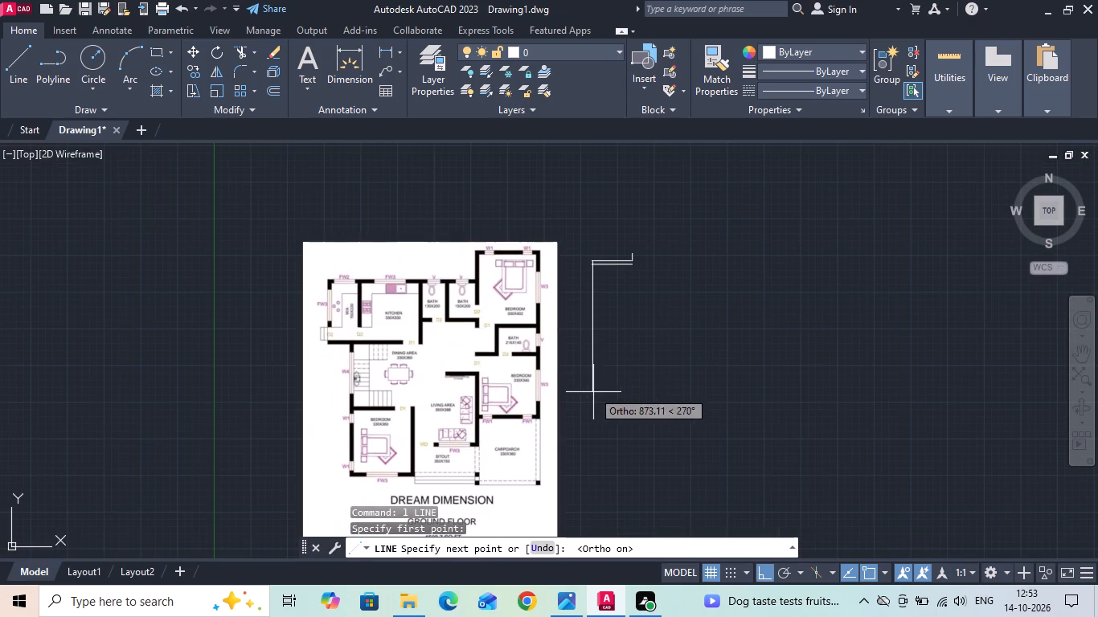
middle_drag(593, 391, 588, 374)
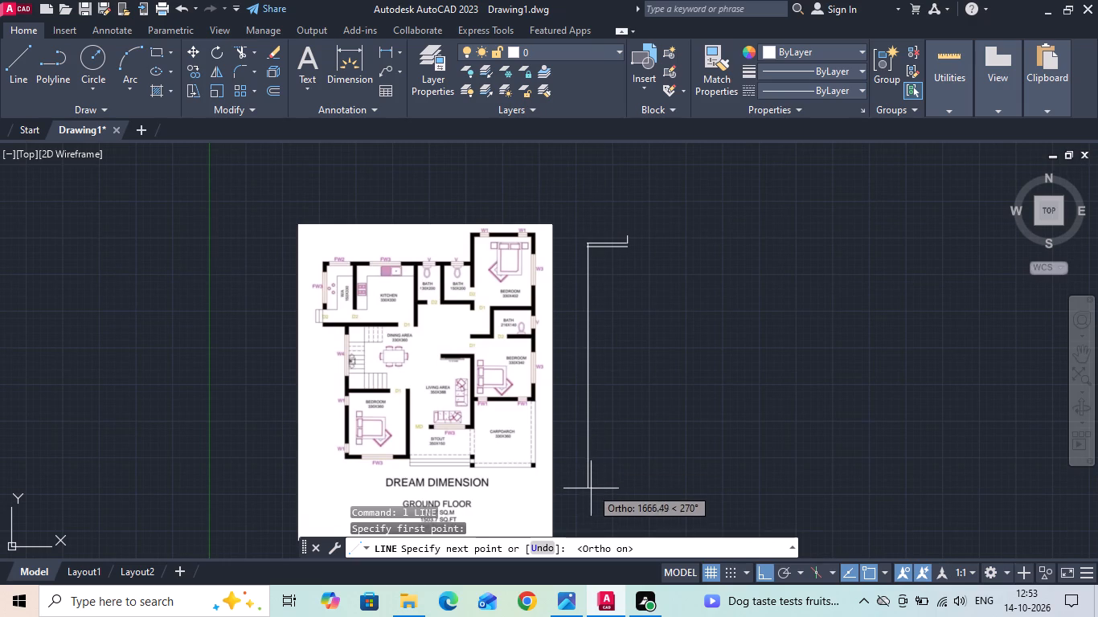
click(591, 490)
key(Escape)
Erase the short vertical line at the right end of the horizontal wall lines.
scroll(639, 224, up, 2)
drag(630, 264, 623, 265)
click(574, 254)
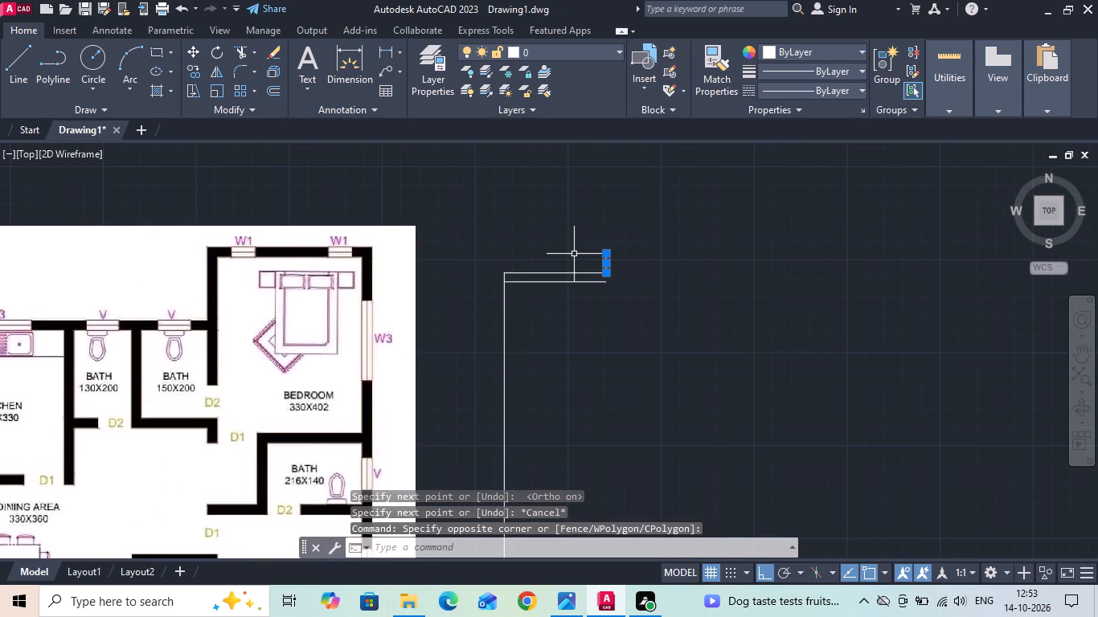
key(Delete)
Offset the long vertical line 24 cm to the right to form the left outer wall.
key(o)
key(Return)
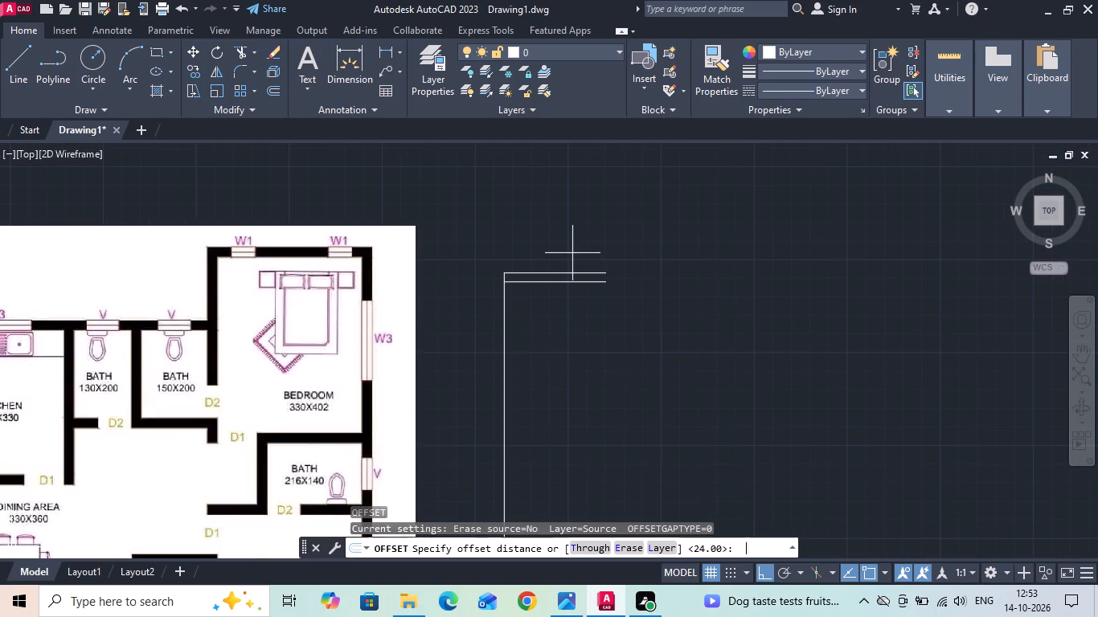
text(24)
key(Return)
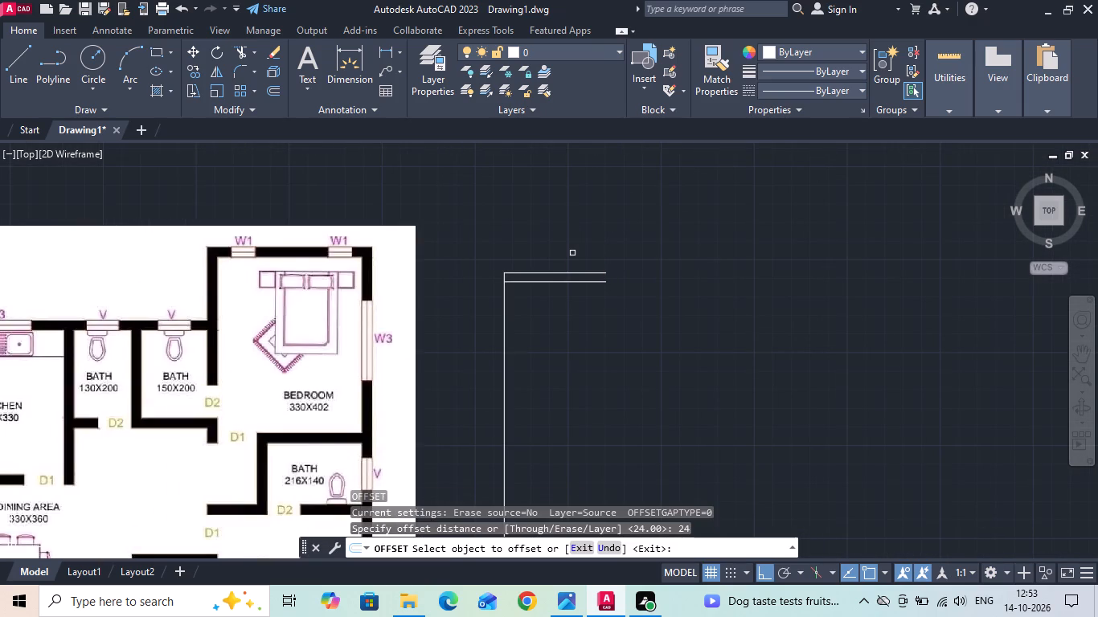
drag(502, 362, 568, 344)
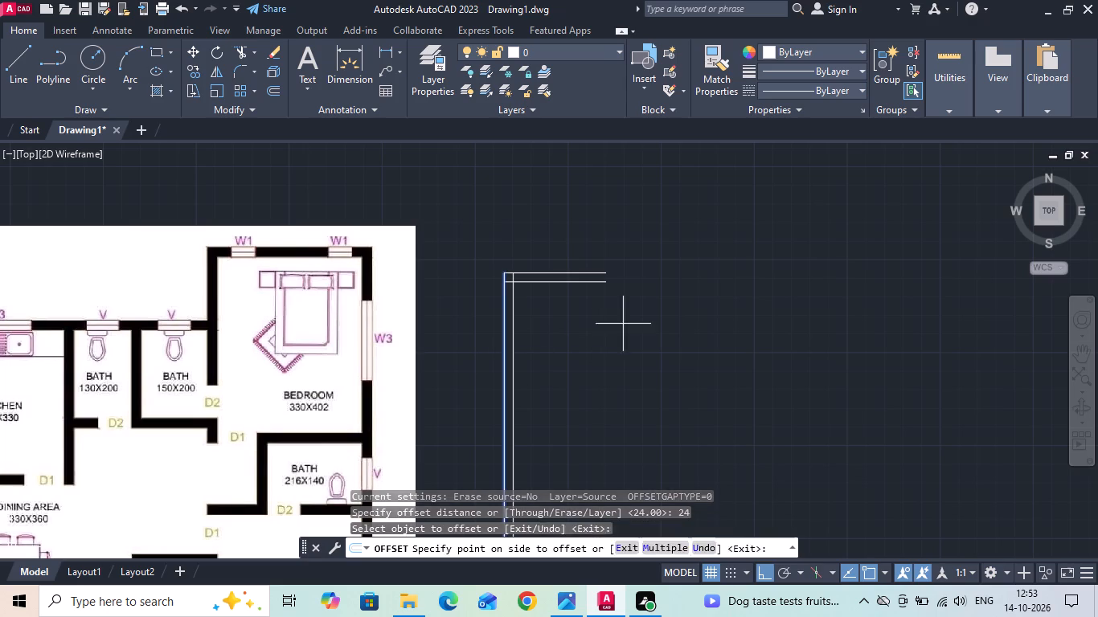
click(631, 321)
key(Escape)
Fillet the lower horizontal line and the inner vertical line with radius 0 to form the inner wall corner.
key(f)
key(space)
click(528, 281)
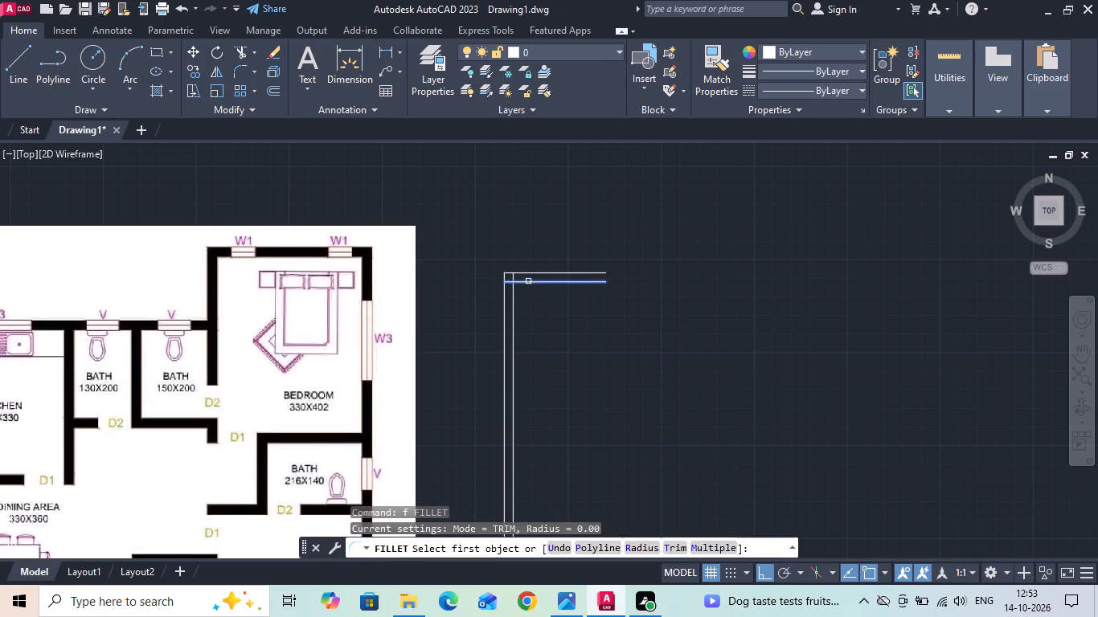
click(513, 312)
Offset the left wall's inner line 150 cm to the right for the work area's width.
middle_drag(557, 298, 667, 289)
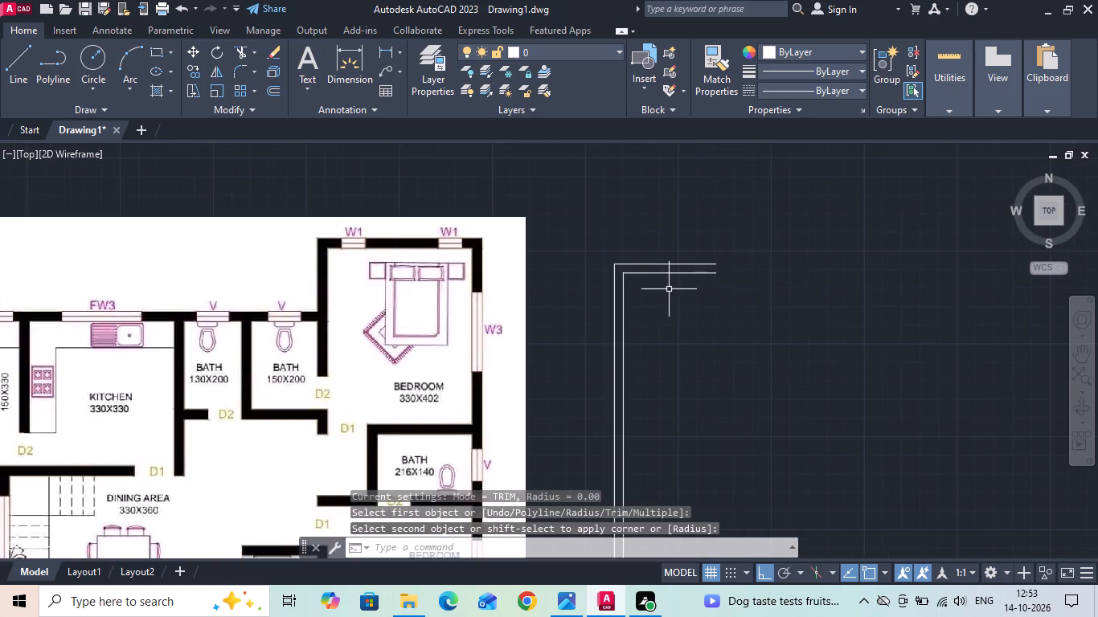
middle_drag(670, 292, 780, 281)
key(Escape)
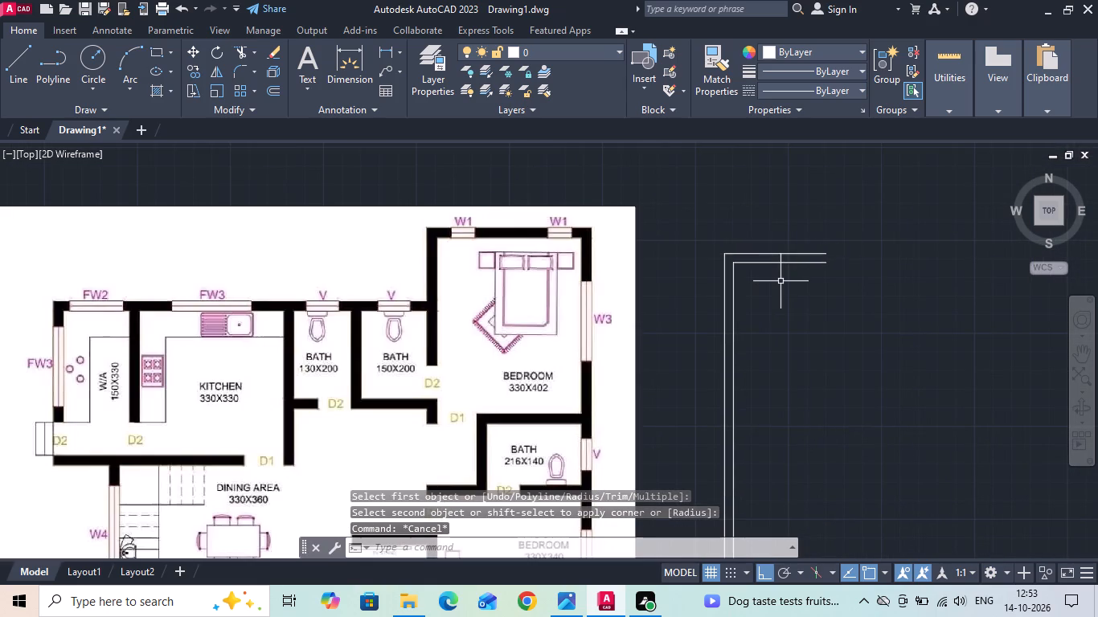
key(o)
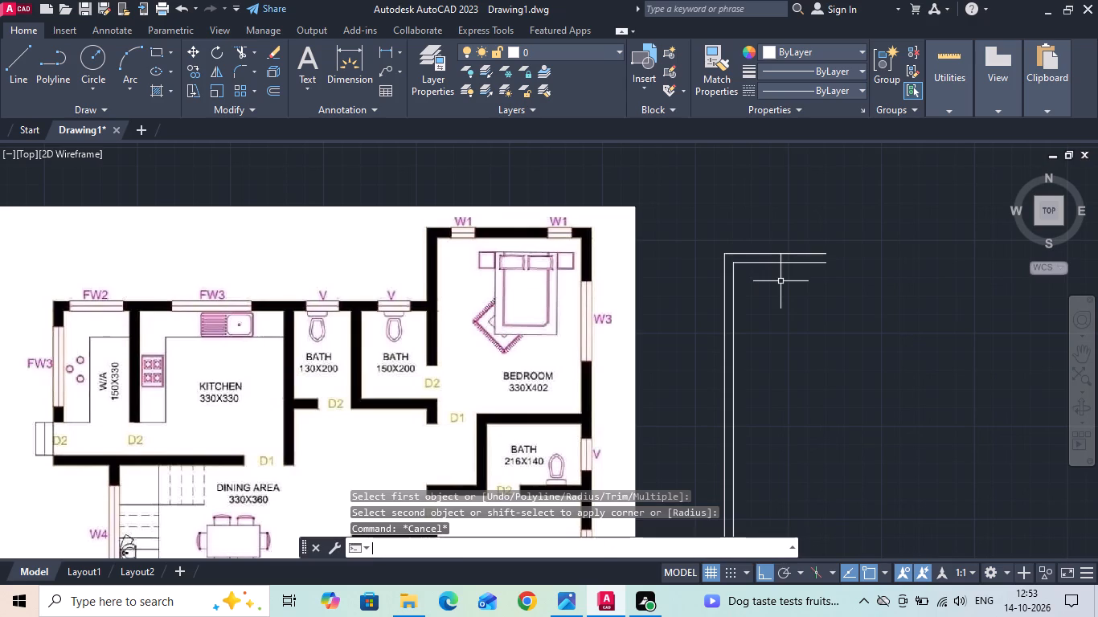
key(Return)
text(150)
key(Return)
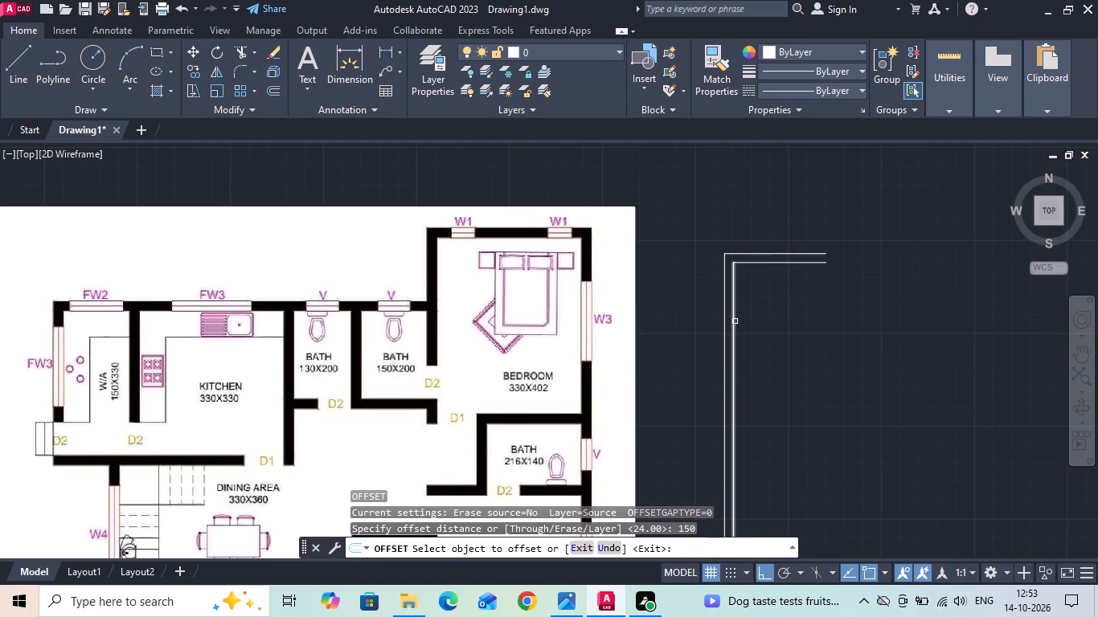
click(734, 323)
click(785, 321)
key(Escape)
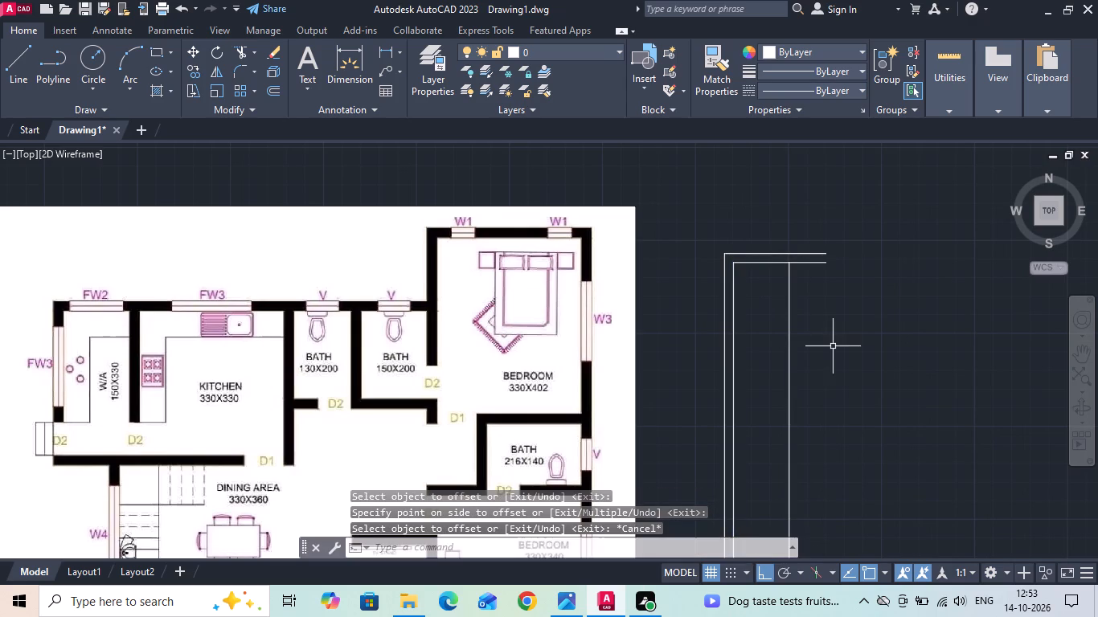
Offset the work area's right-hand vertical line 24 cm to the right for the wall thickness.
key(o)
key(Return)
text(24)
key(Return)
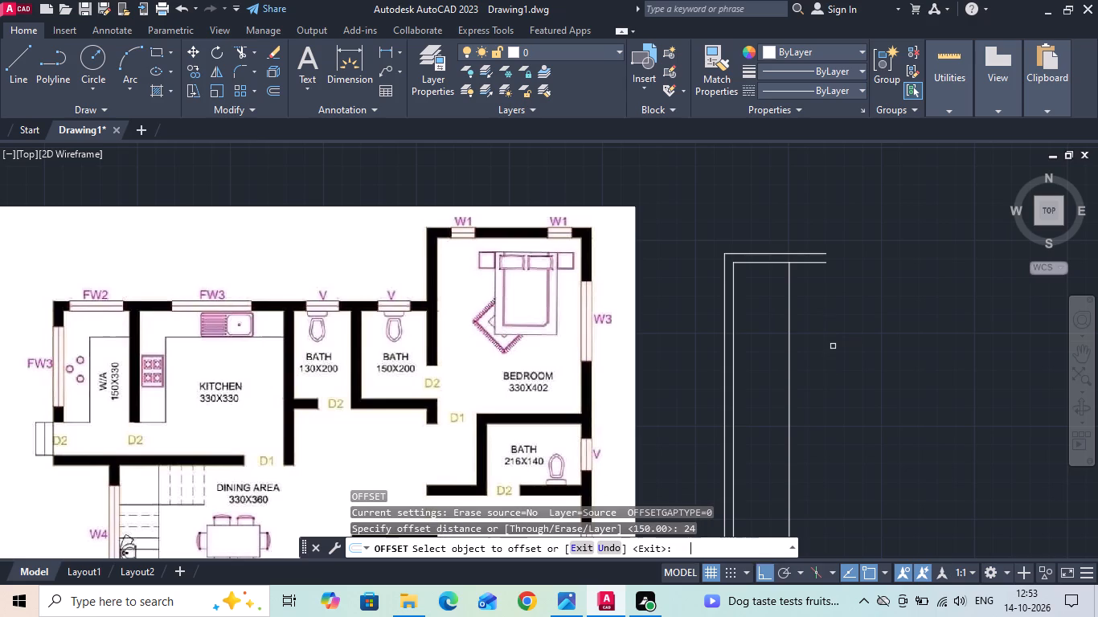
drag(789, 306, 835, 291)
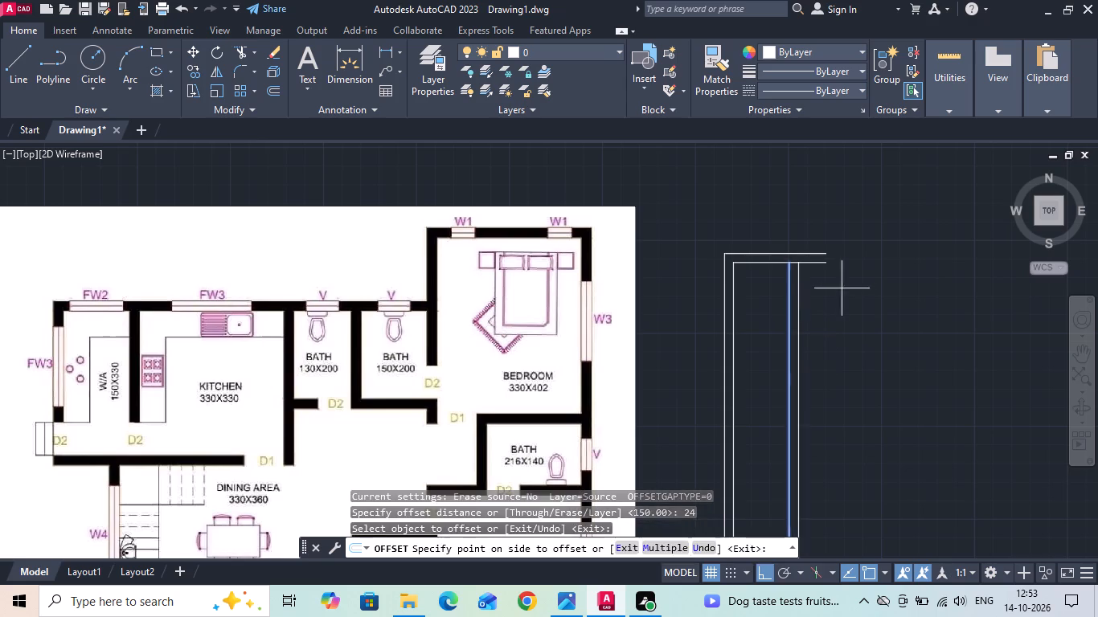
click(846, 286)
key(Escape)
Offset the top wall's inner horizontal line 330 cm downward for the depth of the work area.
key(o)
key(Return)
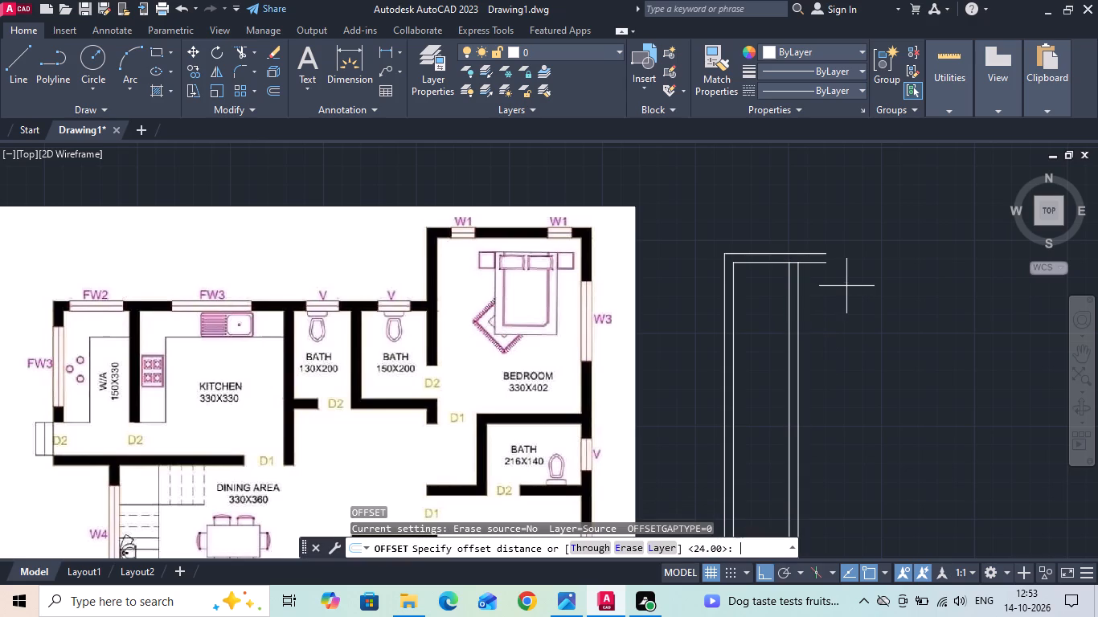
text(330)
key(Return)
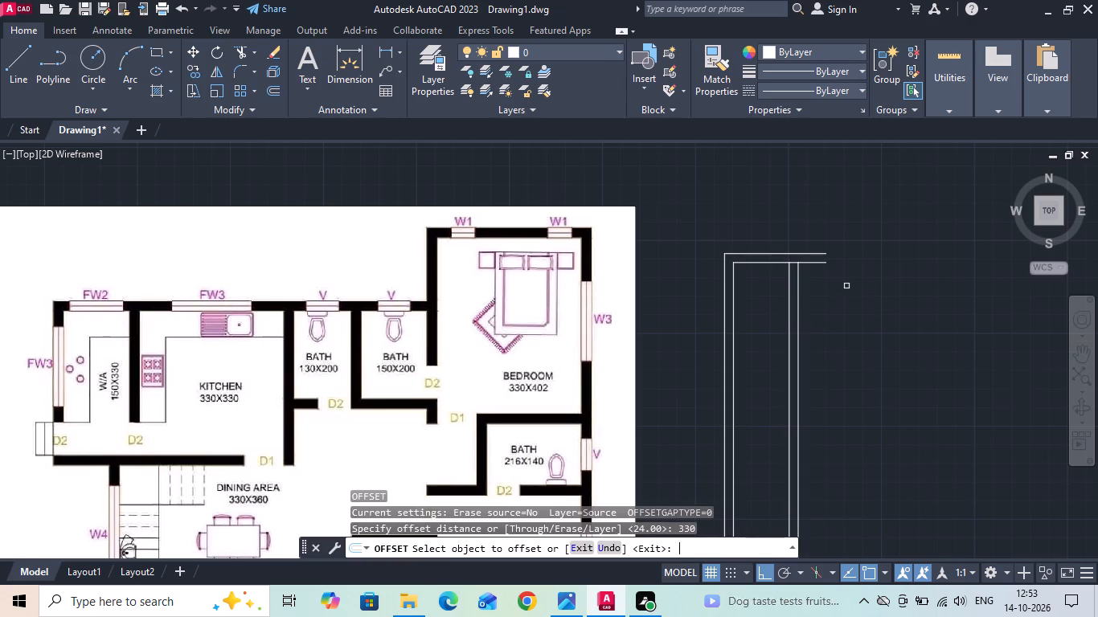
click(756, 264)
click(755, 400)
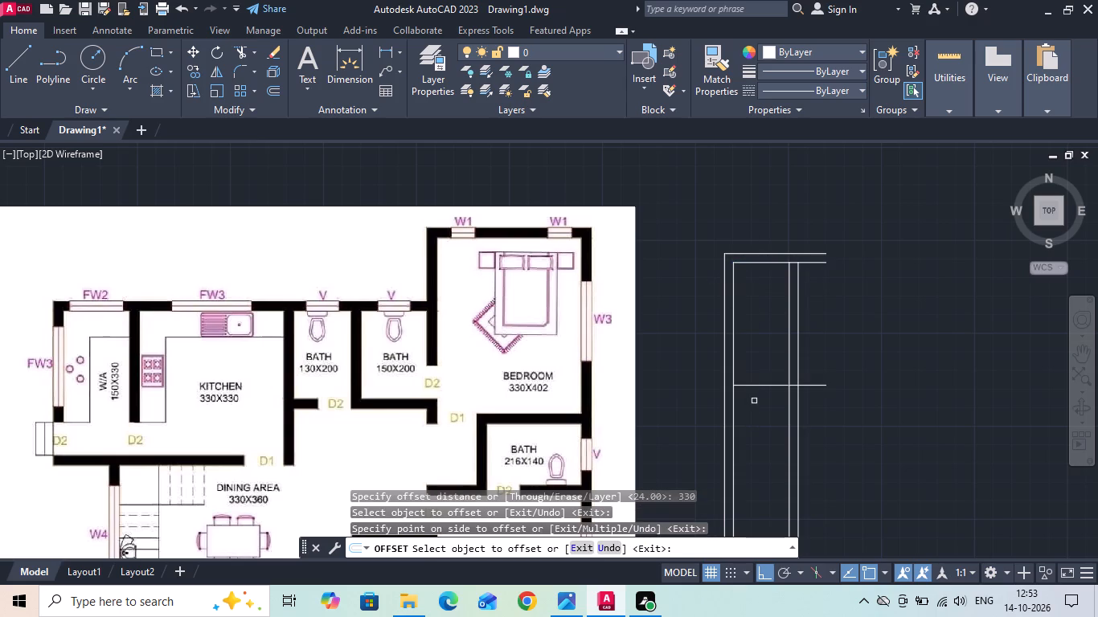
key(Escape)
Offset the work area's bottom horizontal line 24 cm downward for the wall thickness.
key(o)
key(Return)
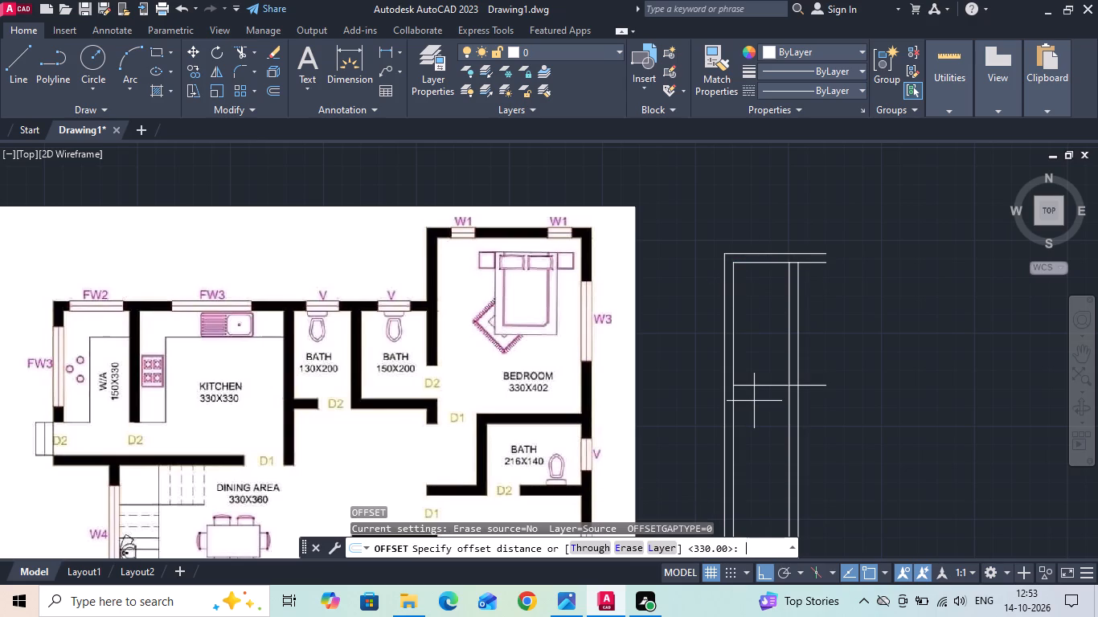
text(24)
key(Return)
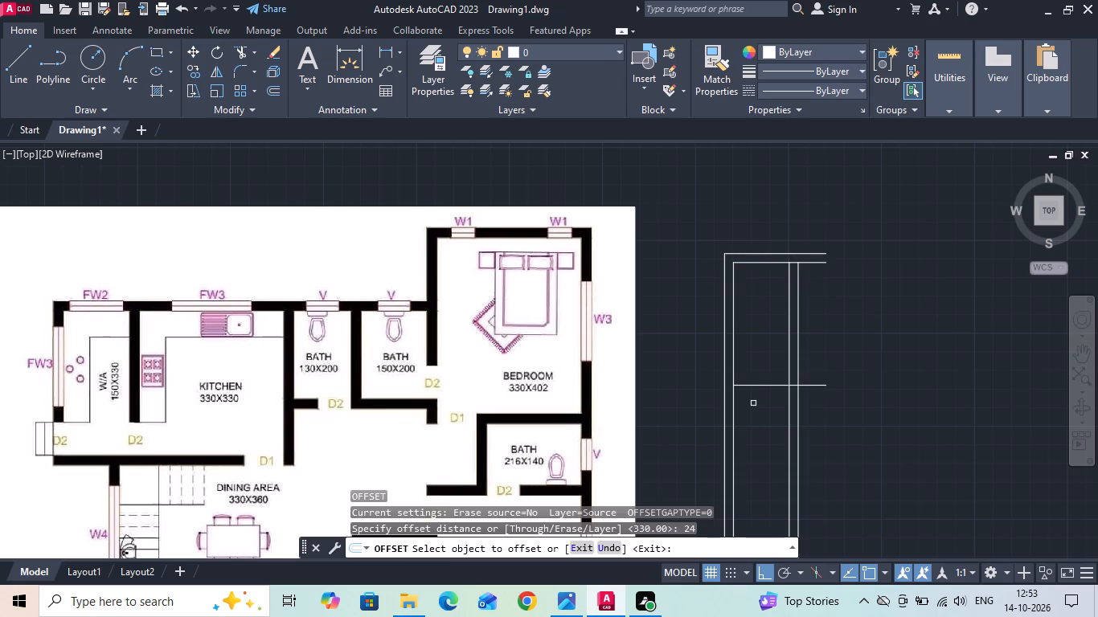
drag(758, 386, 748, 426)
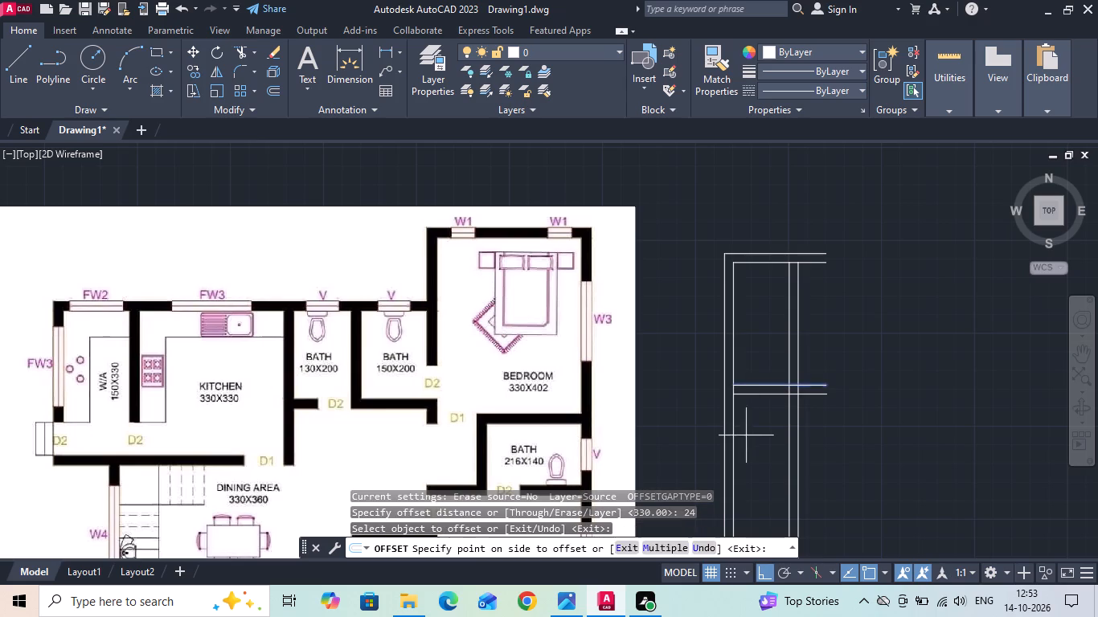
click(744, 441)
key(Escape)
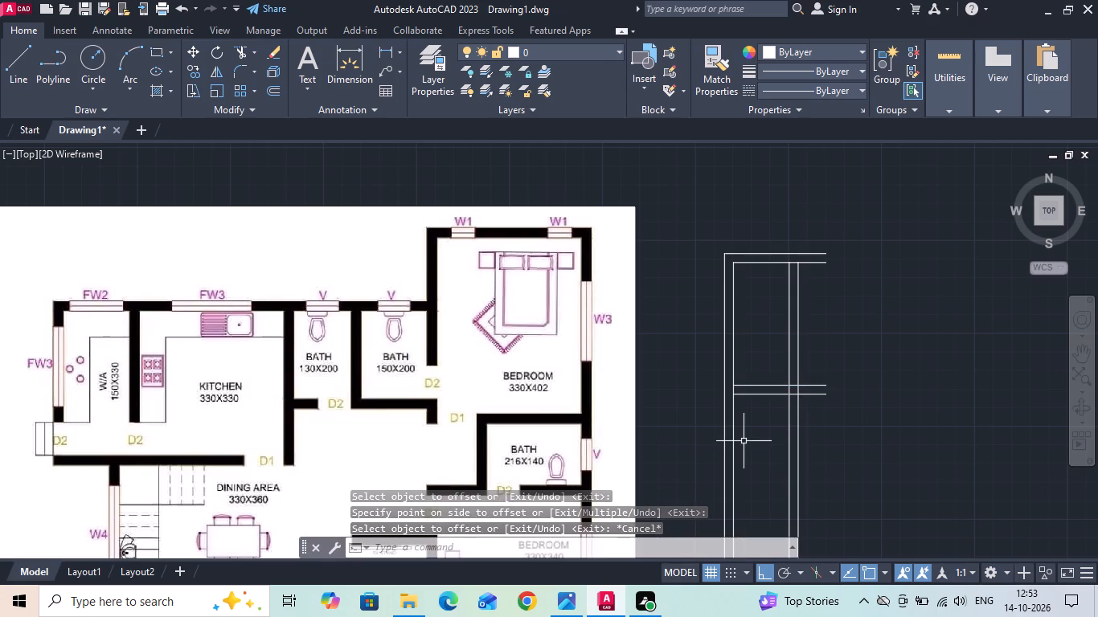
key(Escape)
Offset the right-hand line of the wall between work area and kitchen 330 cm to the right for the kitchen width.
middle_drag(742, 436, 735, 397)
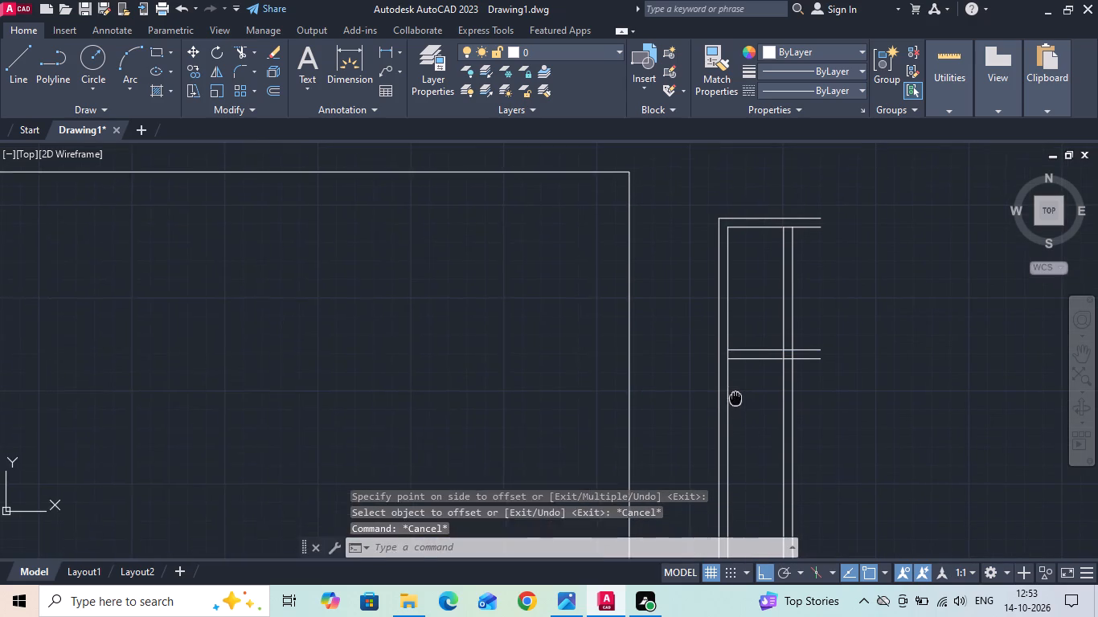
middle_drag(735, 397, 735, 395)
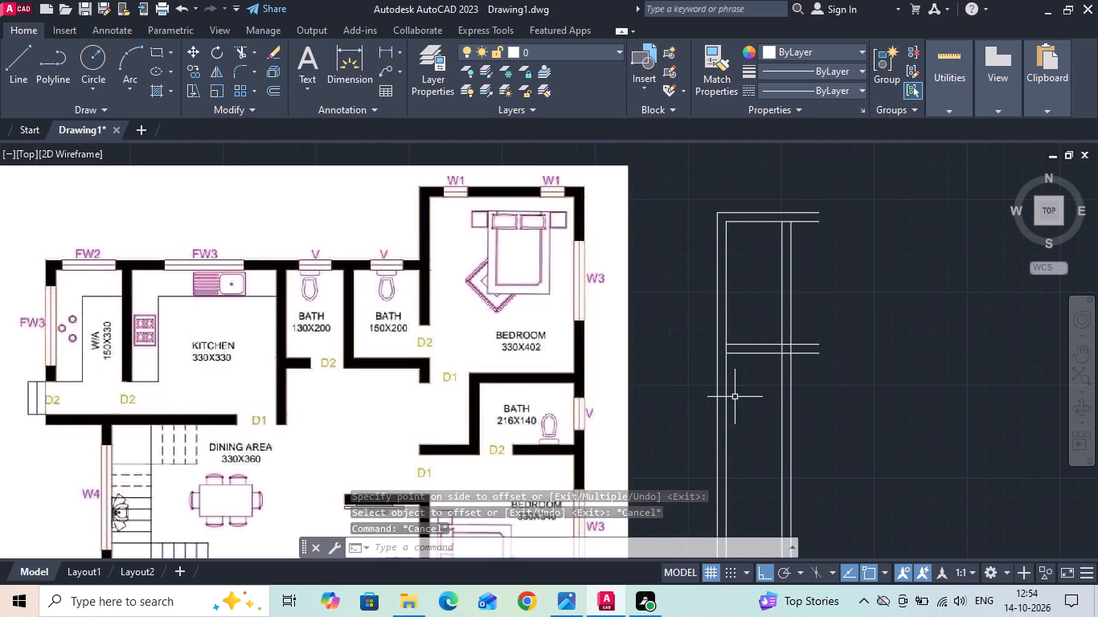
key(Escape)
key(o)
key(Return)
text(33)
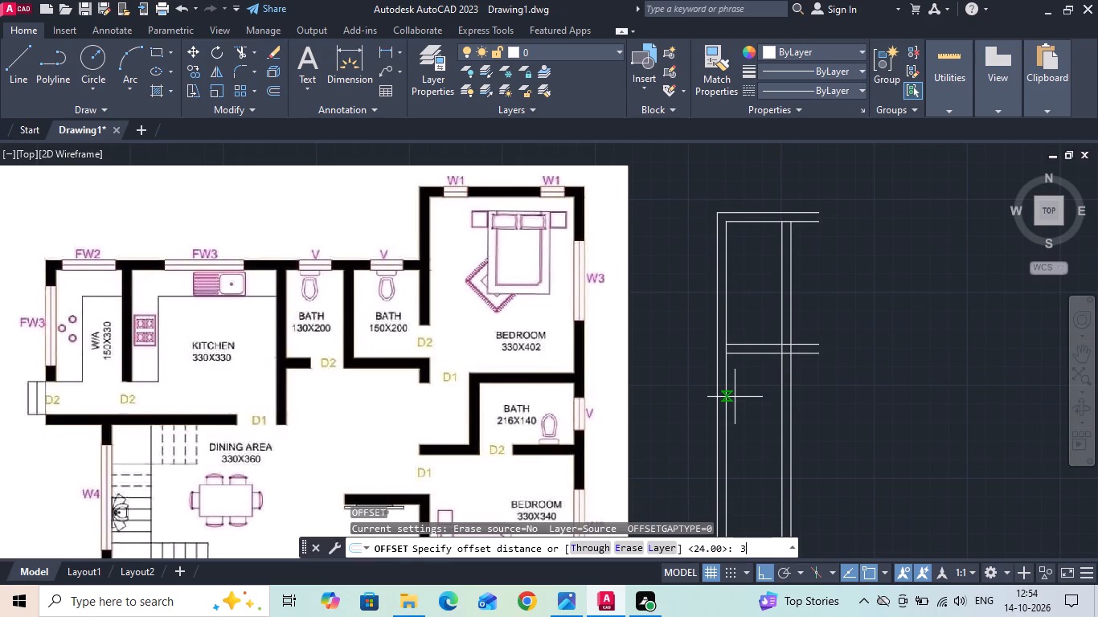
key(0)
key(Return)
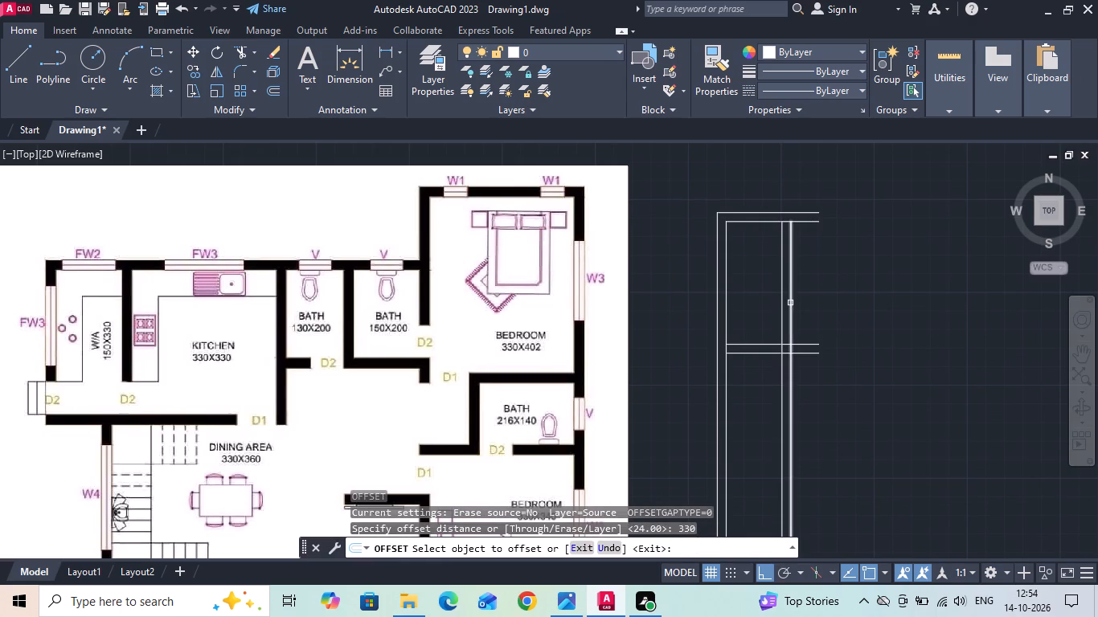
drag(790, 303, 829, 290)
click(849, 282)
middle_drag(849, 286, 770, 278)
key(Escape)
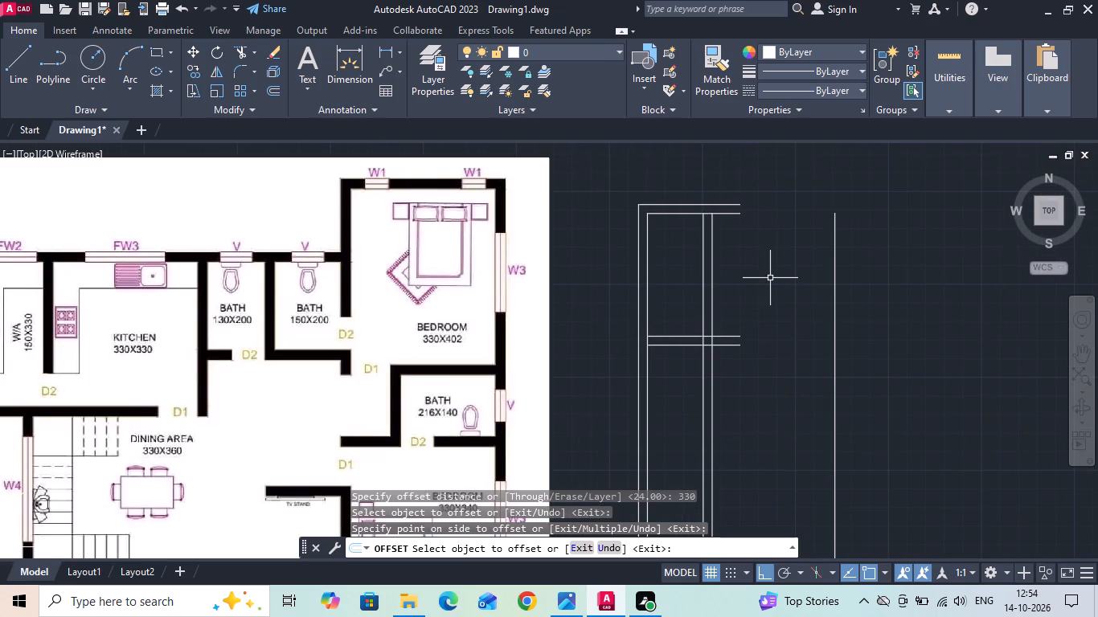
Offset the kitchen's right-hand vertical line 24 cm to the right for the wall thickness.
key(o)
key(Return)
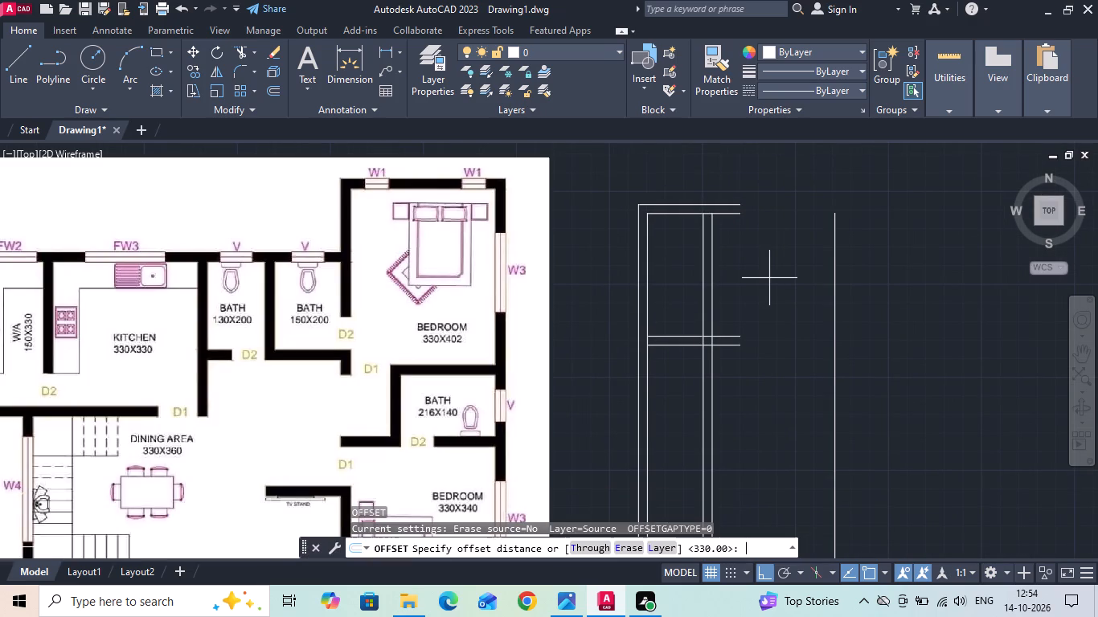
text(24)
key(Return)
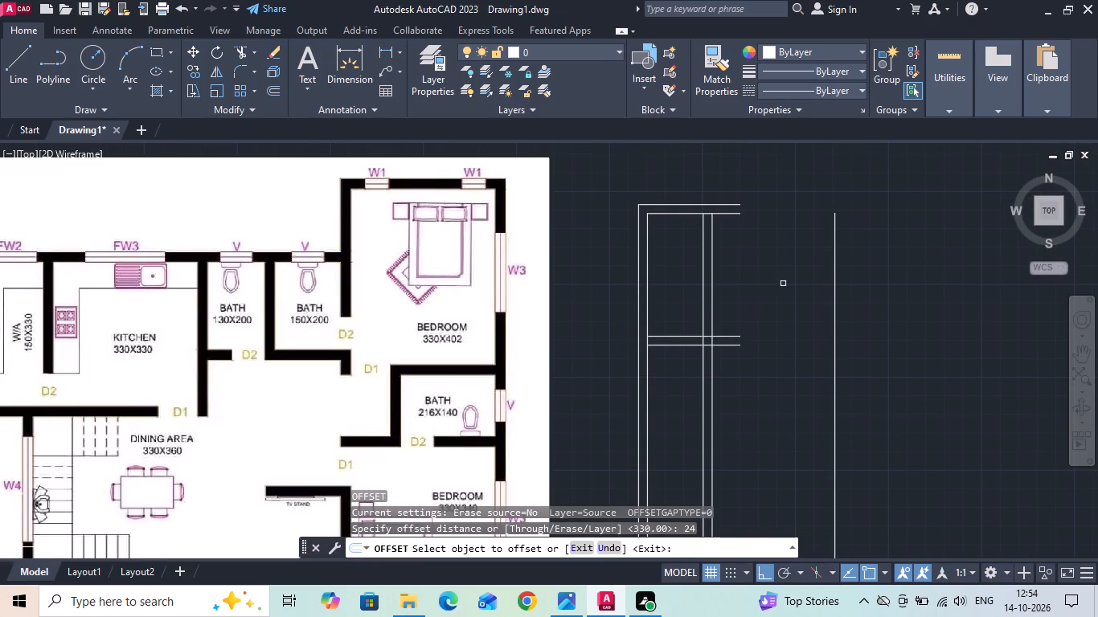
drag(836, 257, 850, 247)
click(879, 235)
key(Escape)
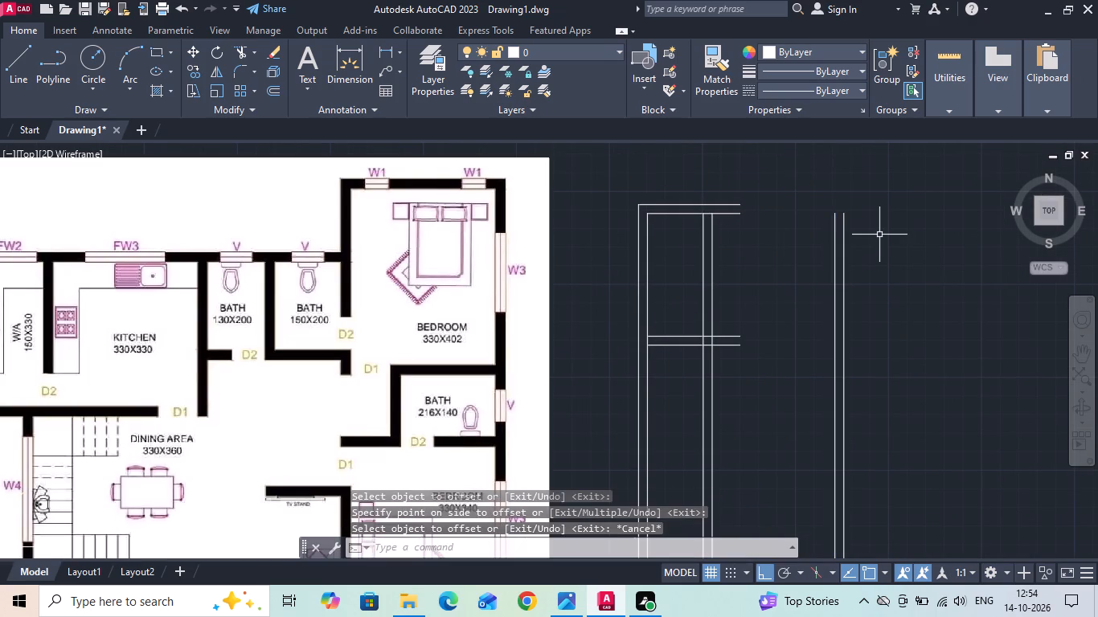
Offset the right-hand line of the kitchen's right wall 130 cm to the right for the width of the first bath.
key(o)
key(Return)
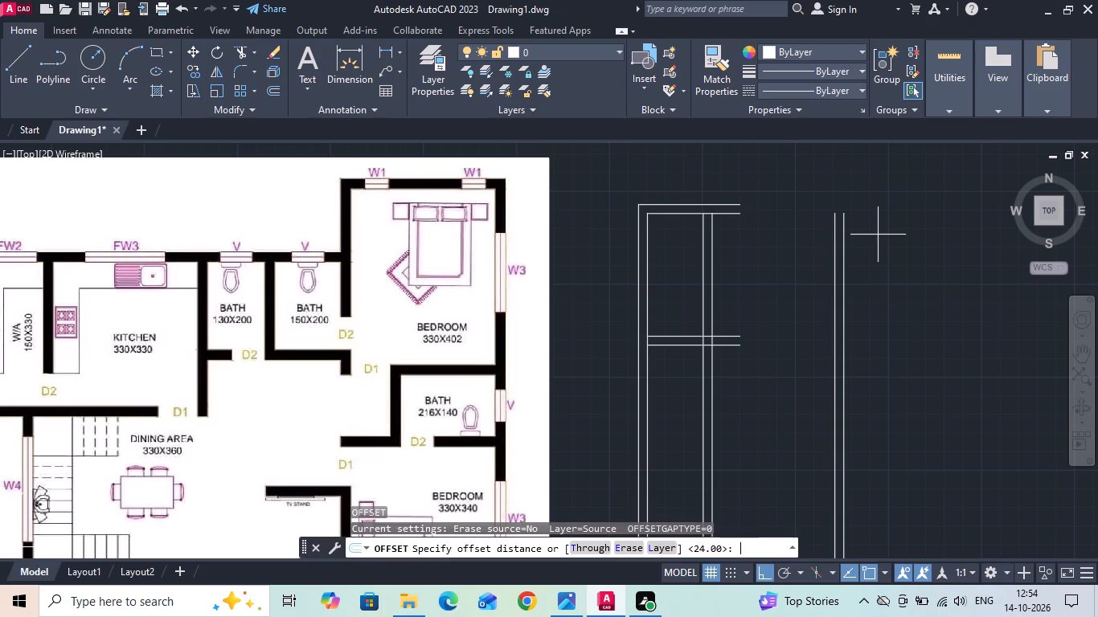
text(130)
key(Return)
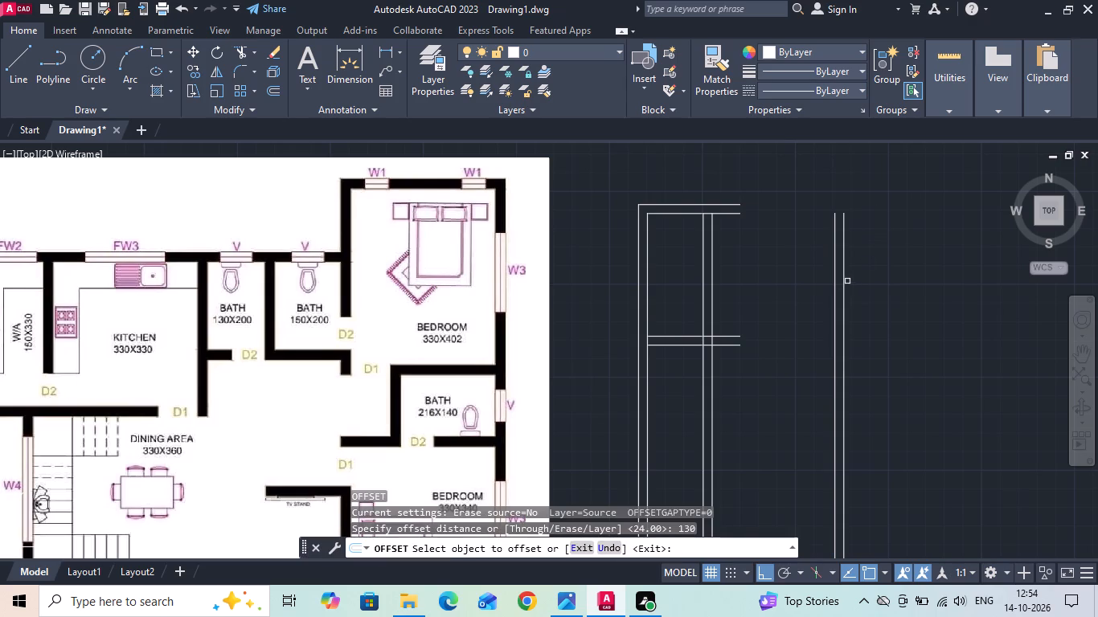
drag(844, 286, 857, 280)
click(897, 259)
key(Escape)
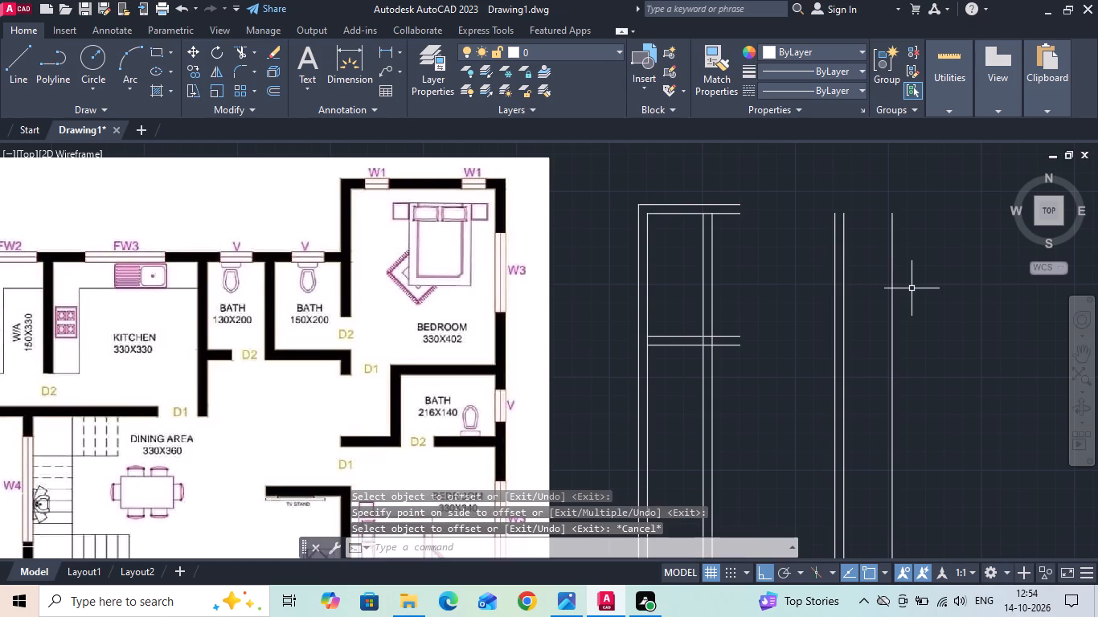
Offset the first bath's right-hand vertical line 24 cm to the right for the wall thickness.
key(o)
key(Return)
text(24)
key(Return)
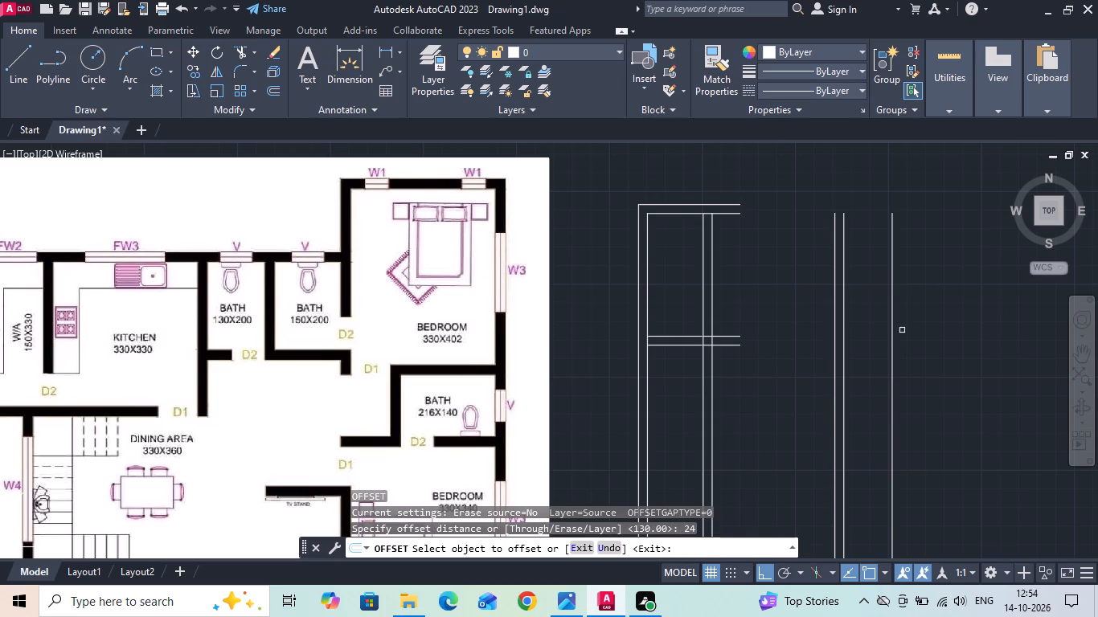
drag(891, 311, 911, 297)
click(928, 284)
middle_drag(931, 289, 884, 291)
key(Escape)
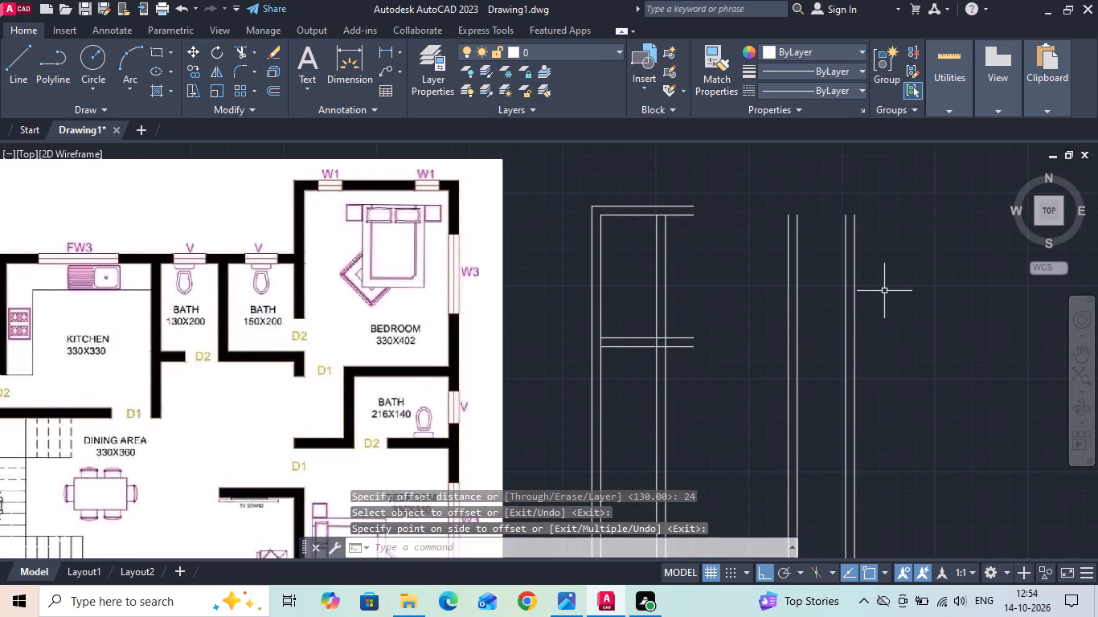
Offset the right-hand line of the wall between the two baths 150 cm to the right for the second bath's width.
key(o)
key(Return)
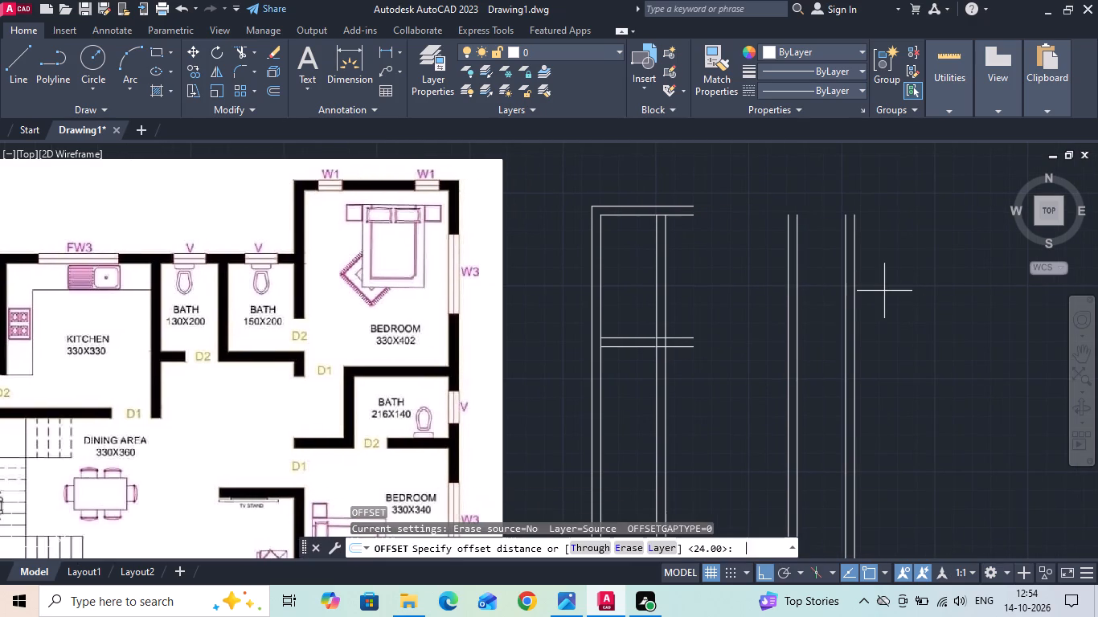
text(150)
key(Return)
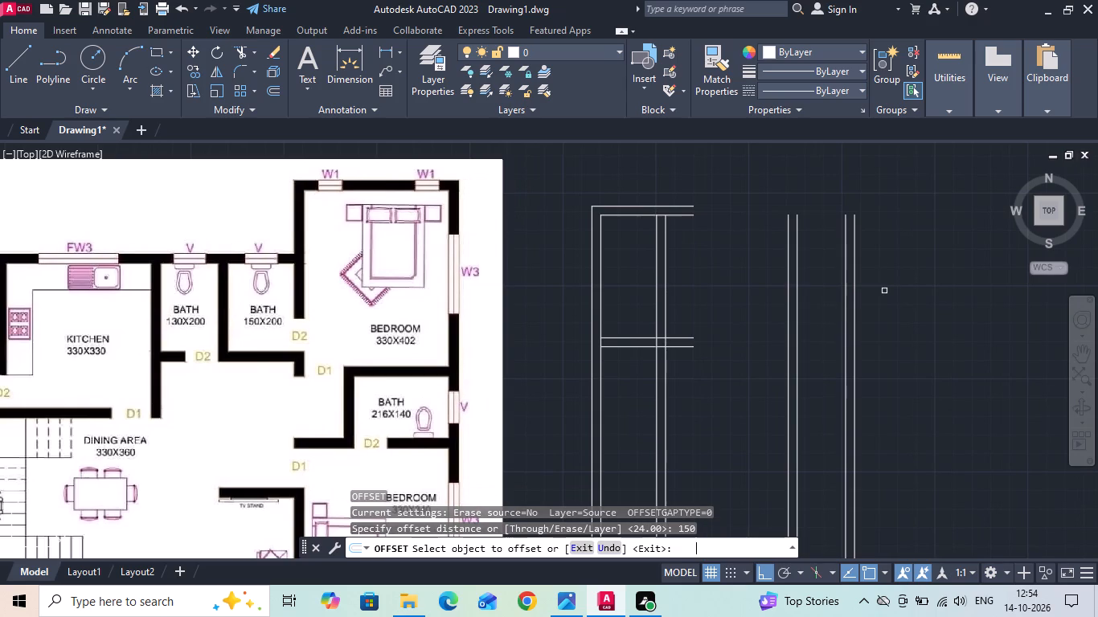
click(857, 304)
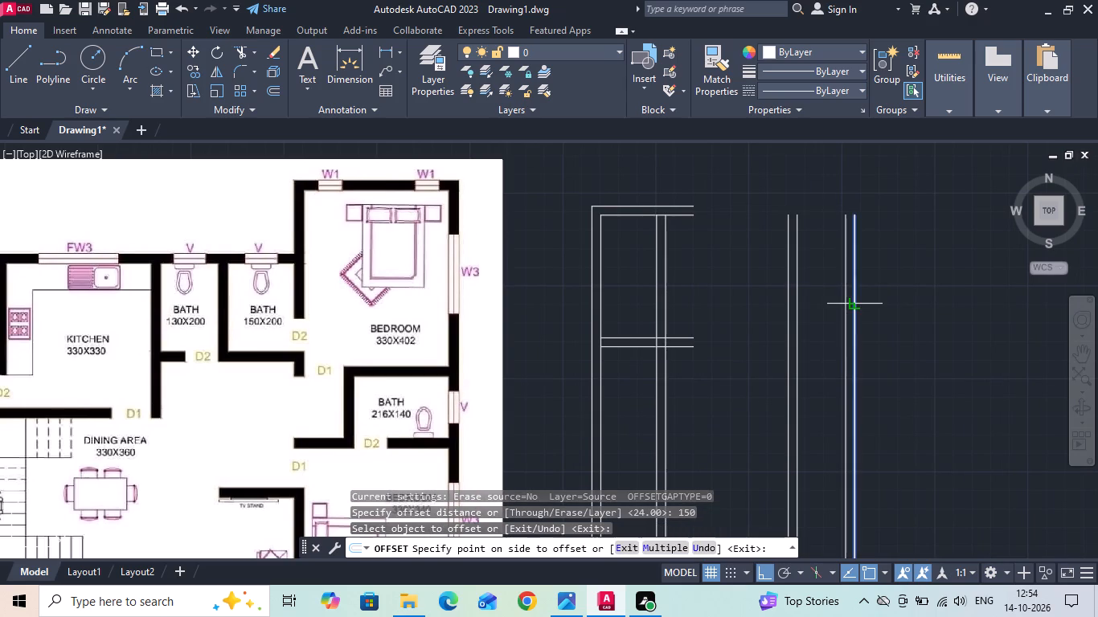
click(930, 273)
key(Escape)
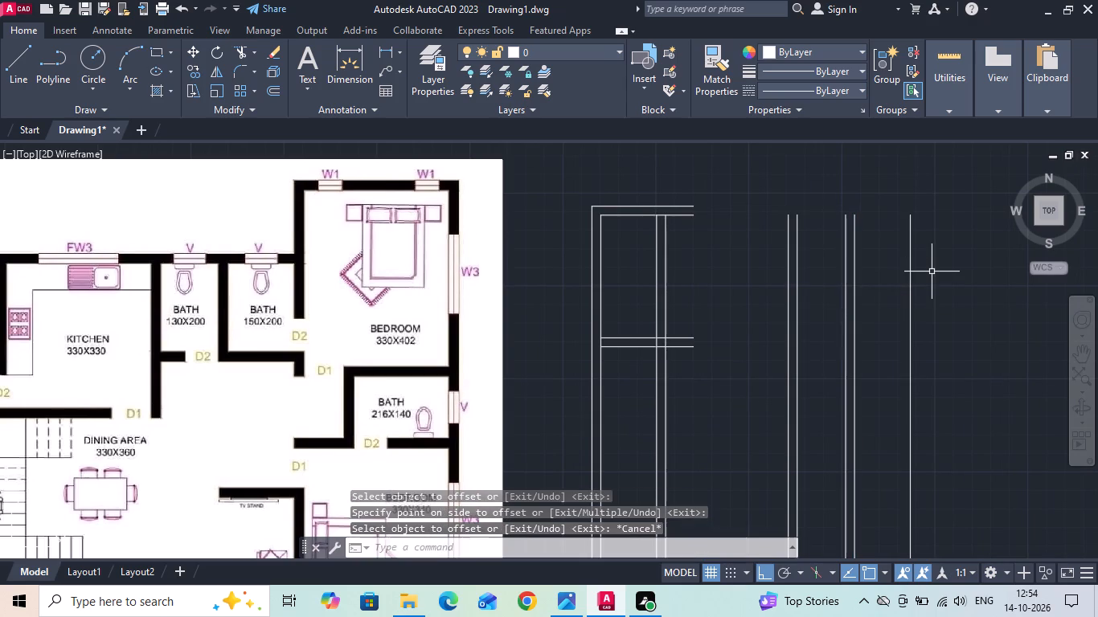
Offset the second bath's right-hand vertical line 24 cm to the right for the wall thickness.
key(o)
key(Return)
text(24)
key(Return)
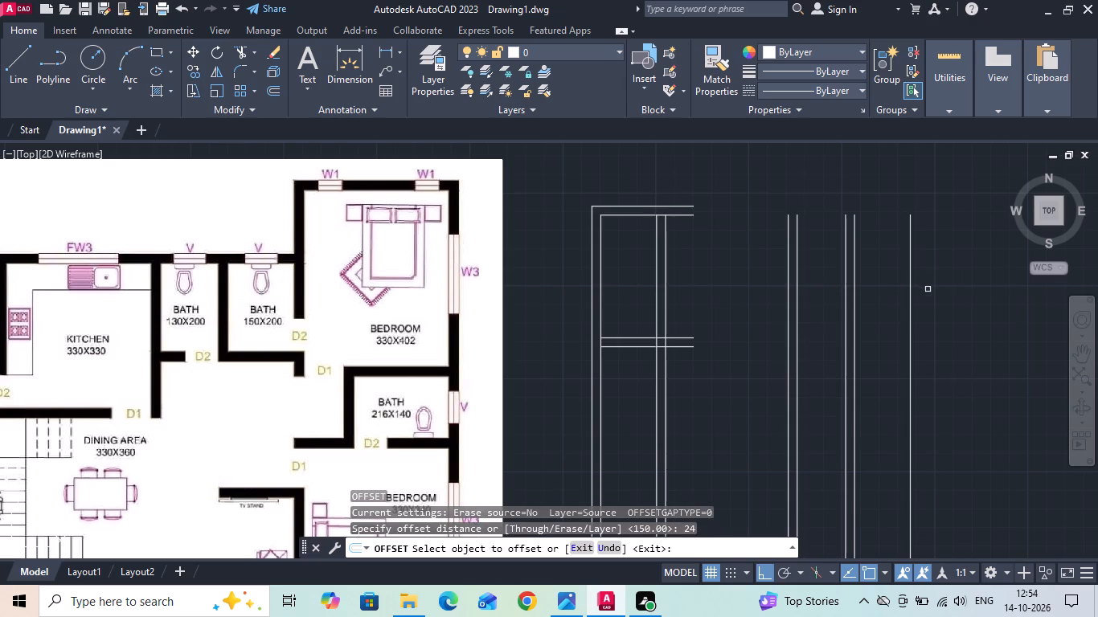
click(912, 310)
click(955, 291)
key(Escape)
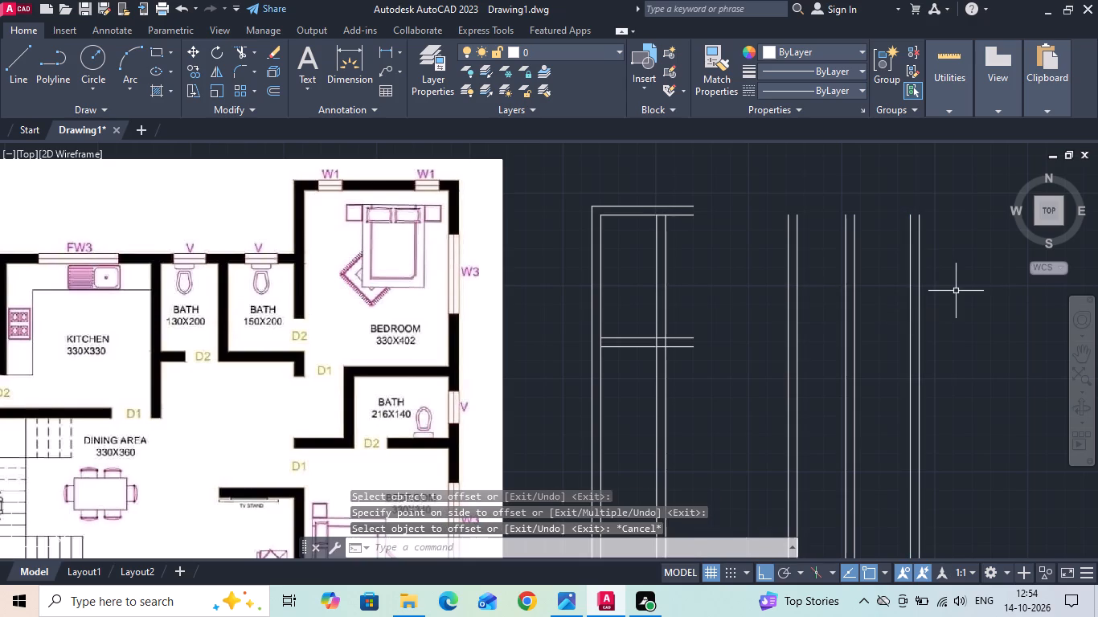
Offset the right-hand line of the second bath's right wall 330 cm to the right for the bedroom width.
middle_drag(944, 321, 851, 330)
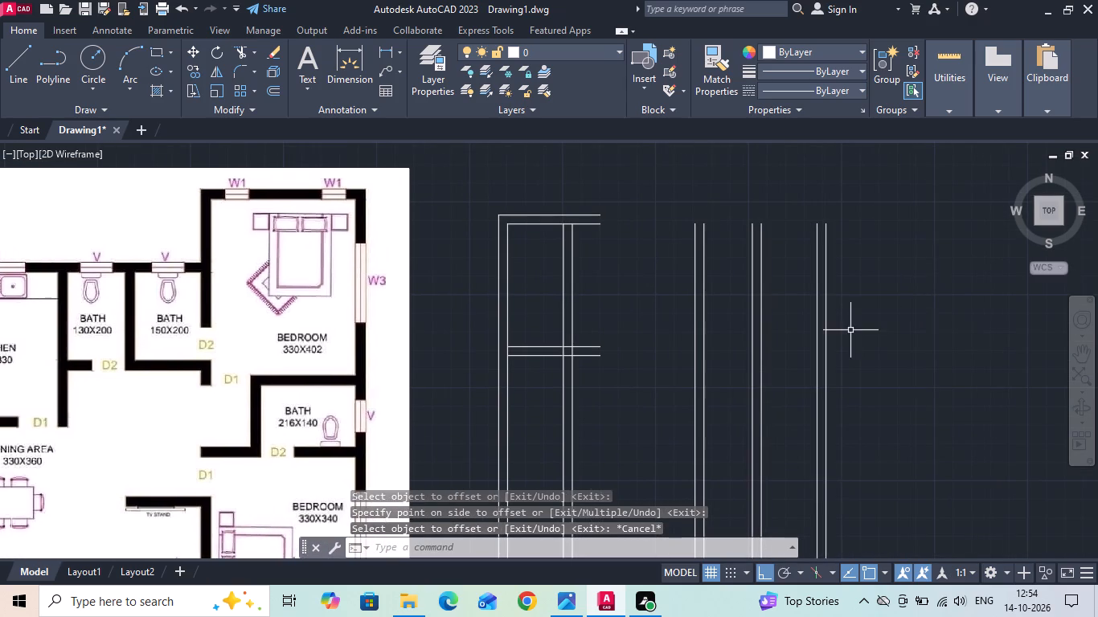
key(Escape)
key(o)
key(Return)
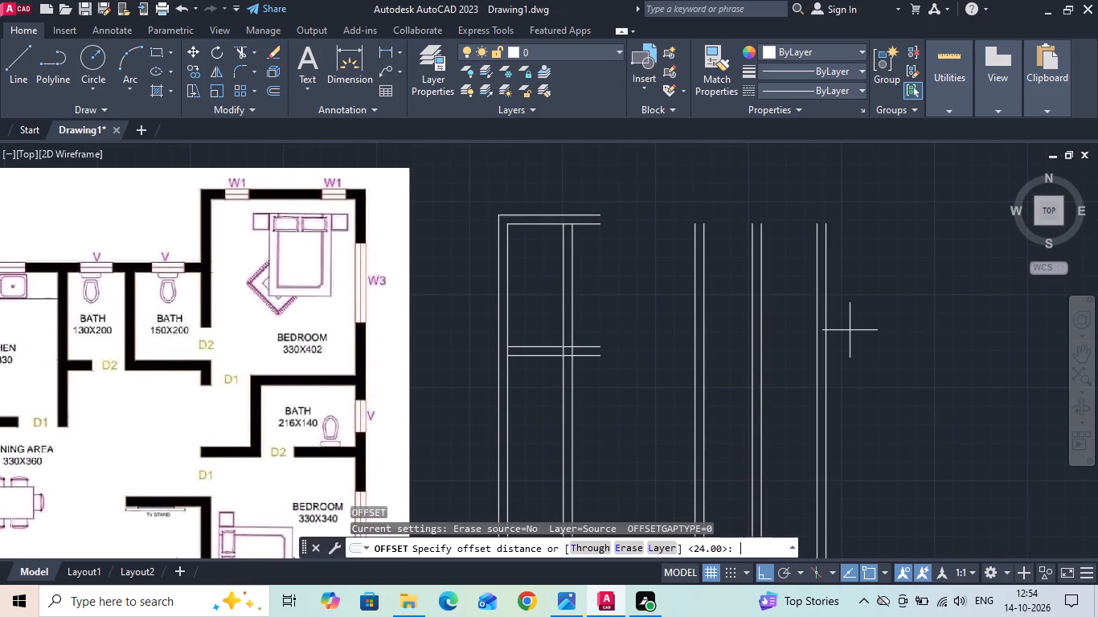
text(330)
key(Return)
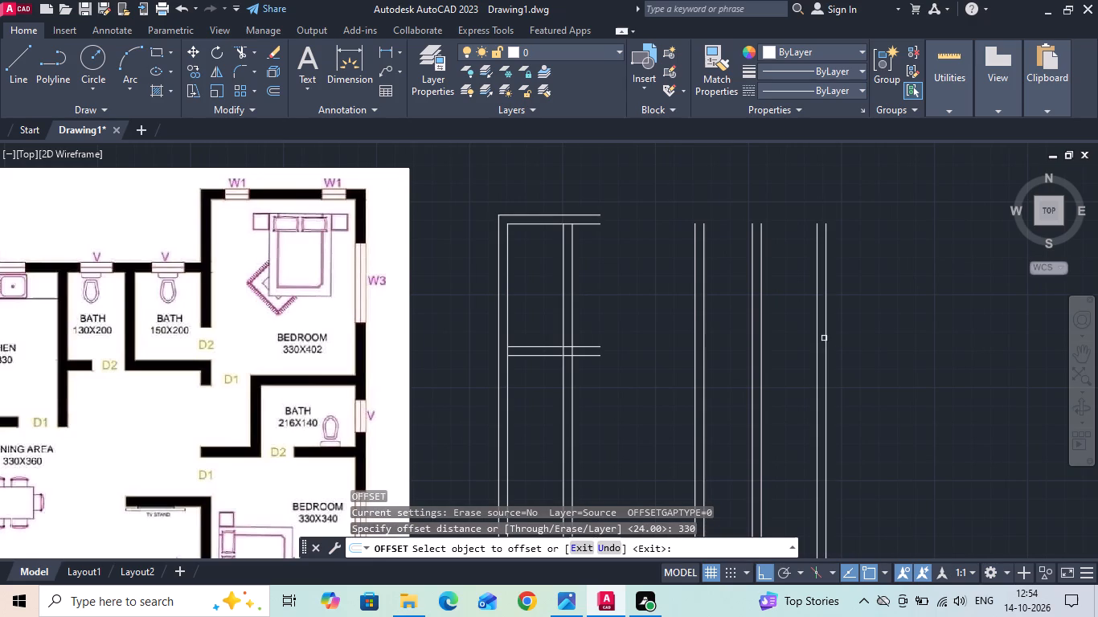
drag(826, 332, 864, 313)
click(899, 300)
key(Escape)
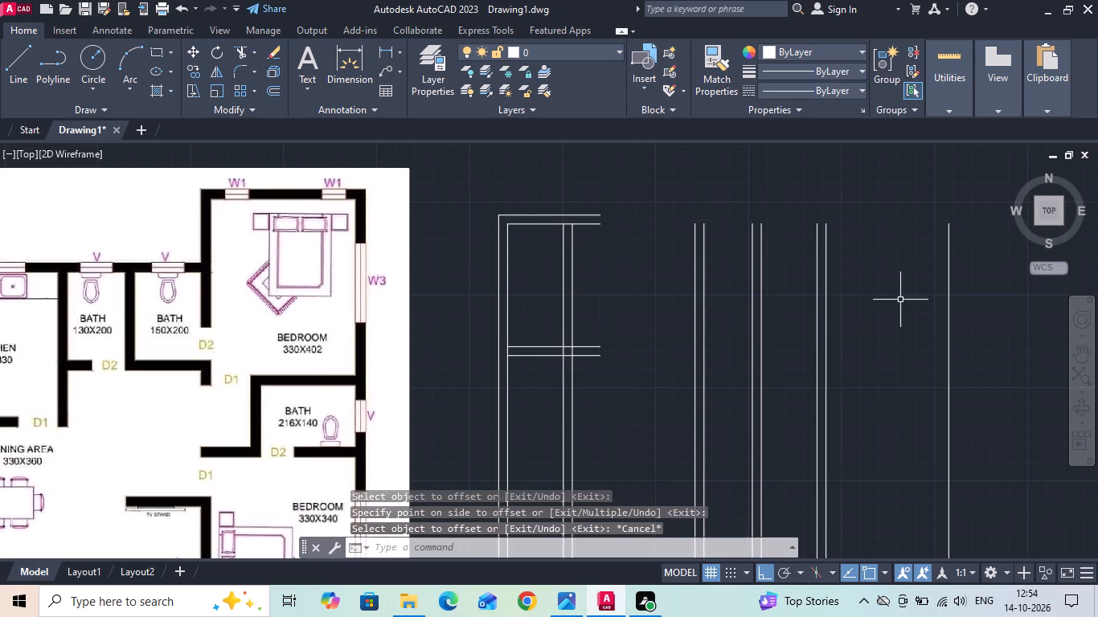
Offset the bedroom's right-hand vertical line 24 cm to the right for the outer wall thickness.
key(o)
key(Return)
text(24)
key(Return)
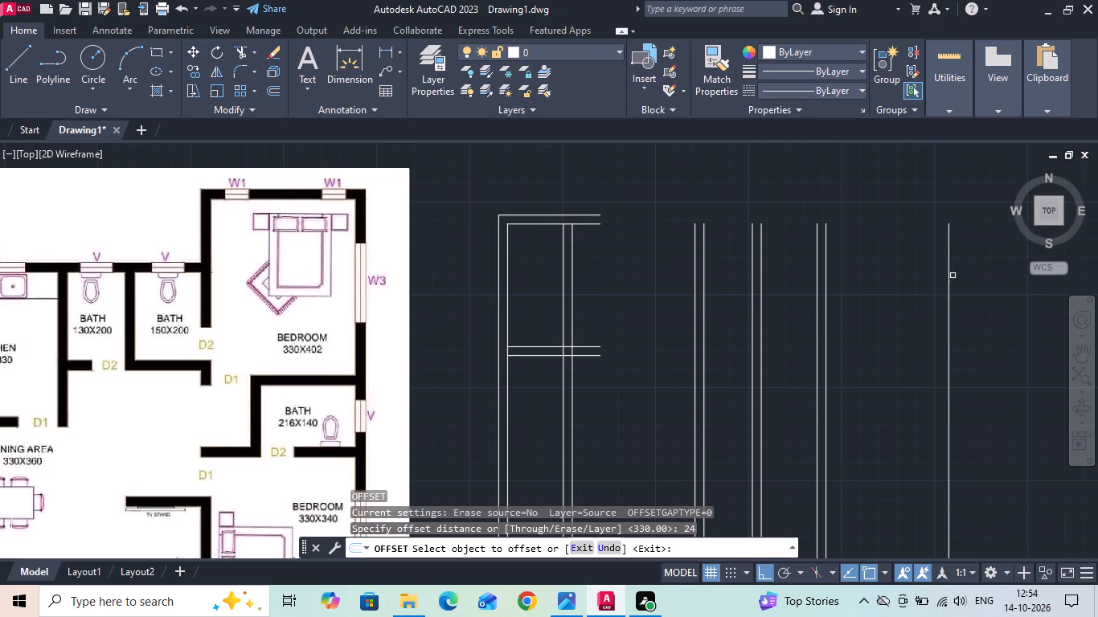
click(950, 296)
click(989, 296)
key(Escape)
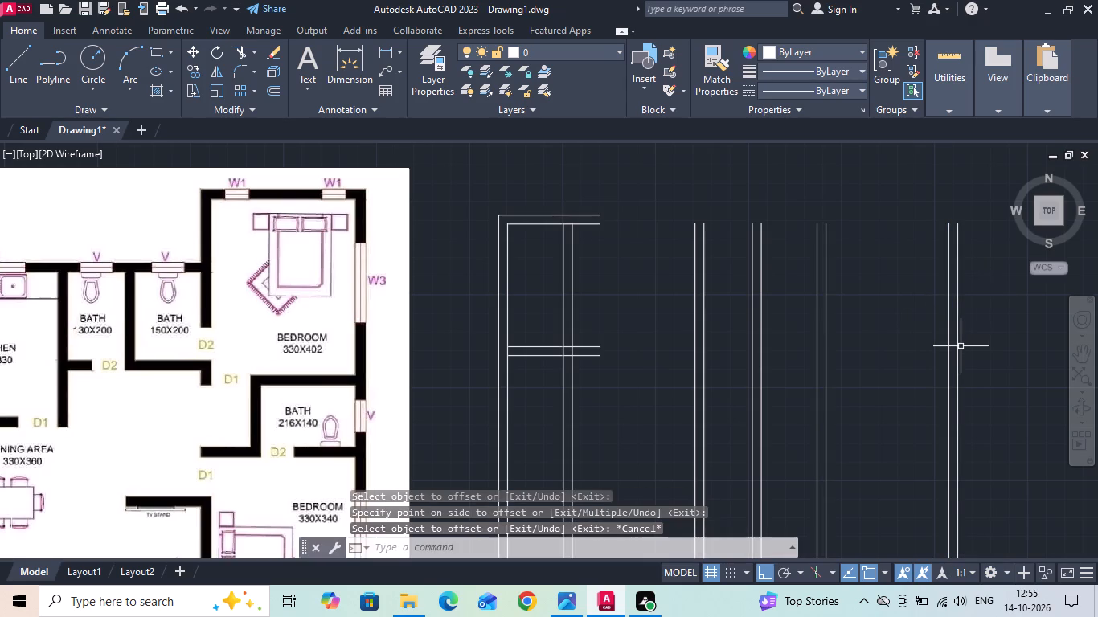
Extend the top wall's inner horizontal line across the kitchen and both baths to the second bath's right-hand wall.
text(ex)
key(space)
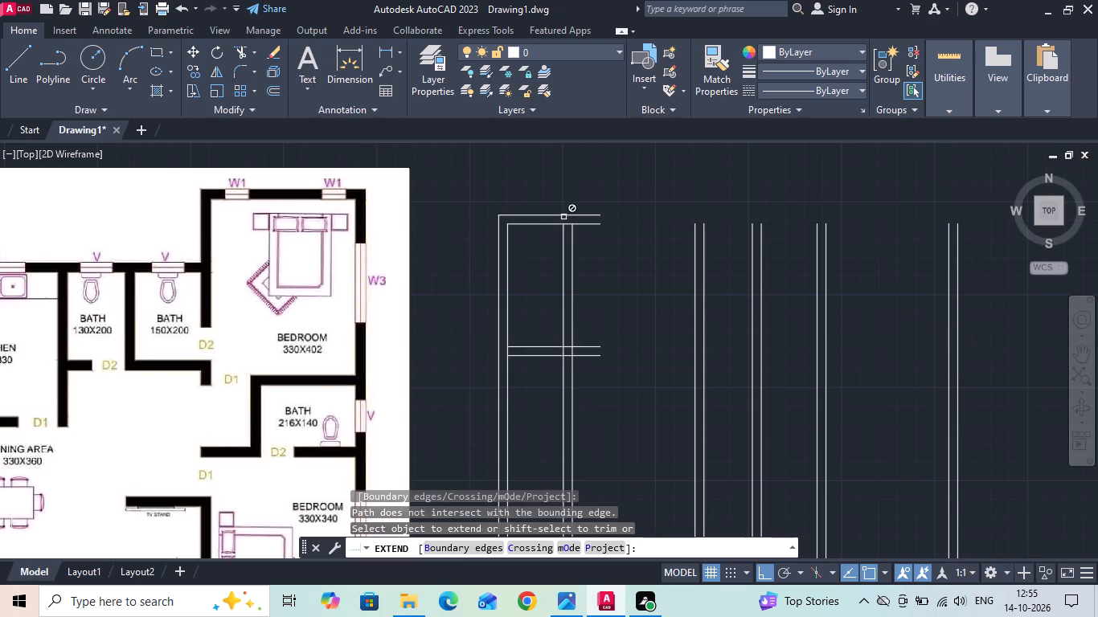
click(587, 223)
click(643, 223)
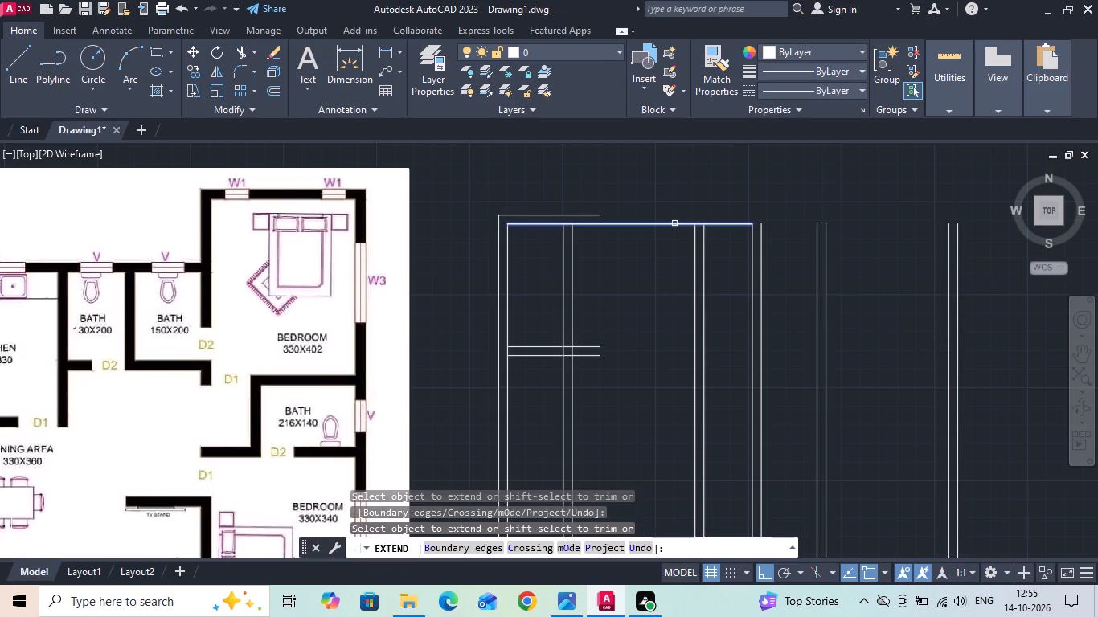
click(674, 223)
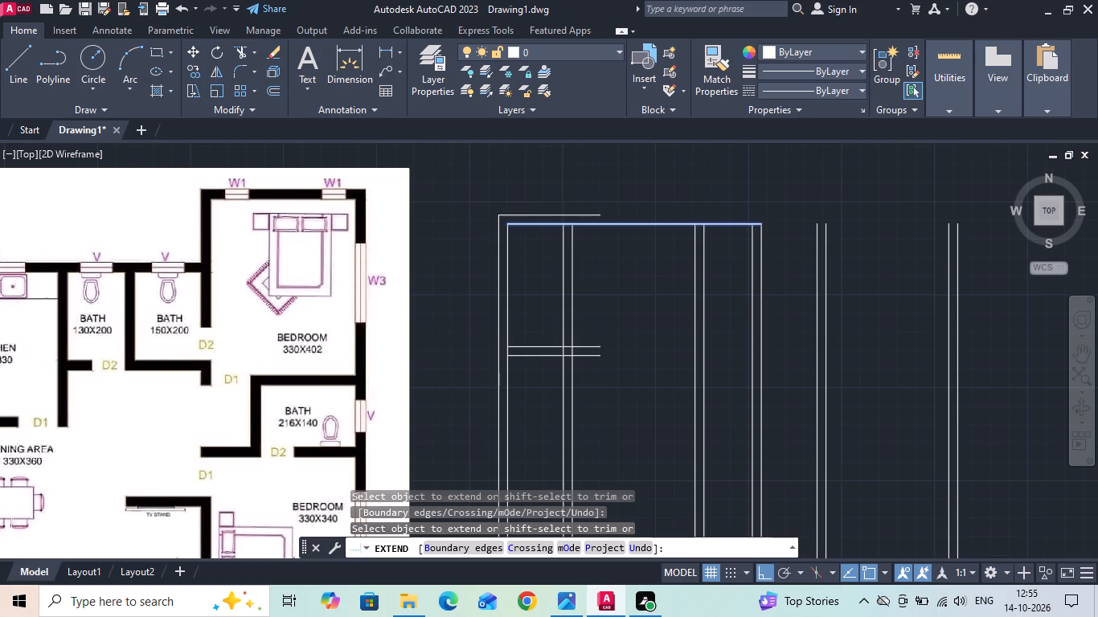
click(727, 223)
click(727, 223)
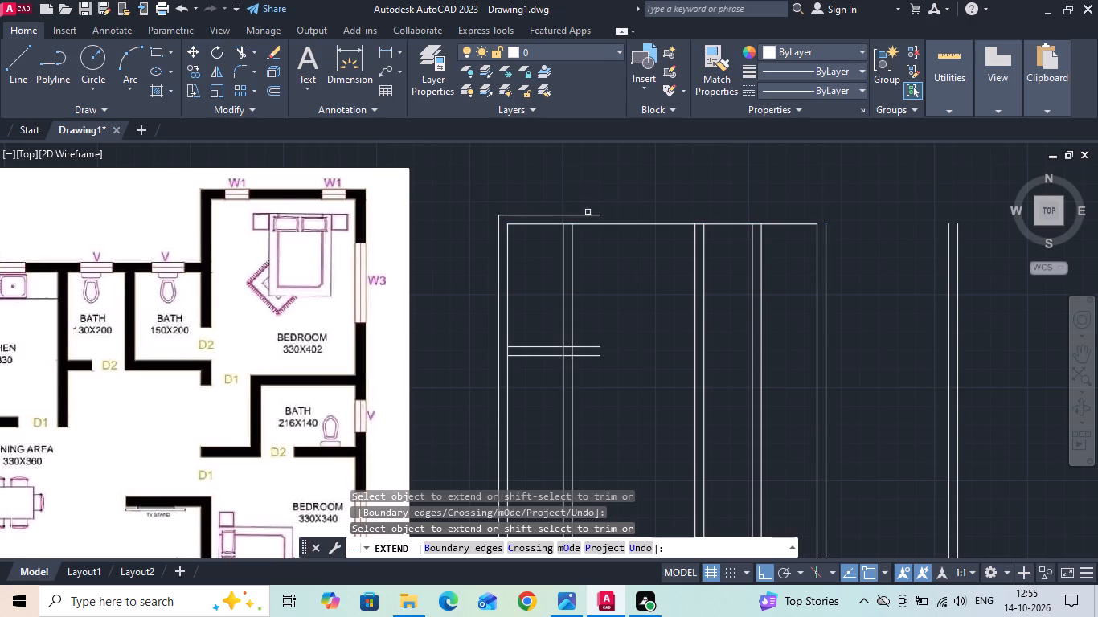
click(596, 215)
key(Escape)
Stretch the right end of the top wall's outer horizontal line past the second bath's right-hand wall.
click(597, 215)
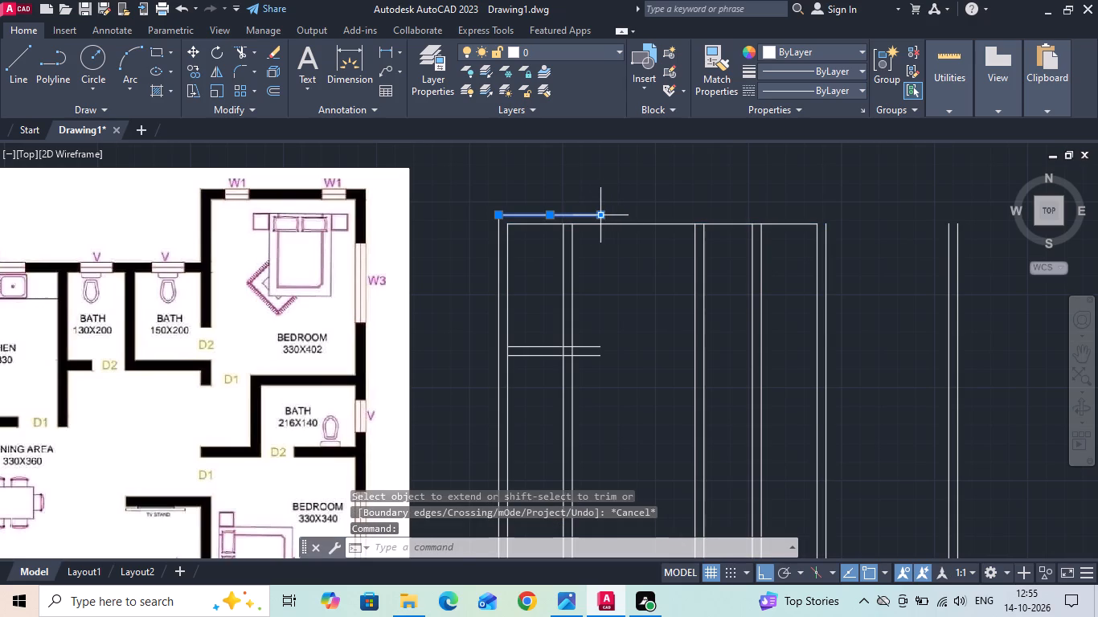
click(602, 215)
click(875, 239)
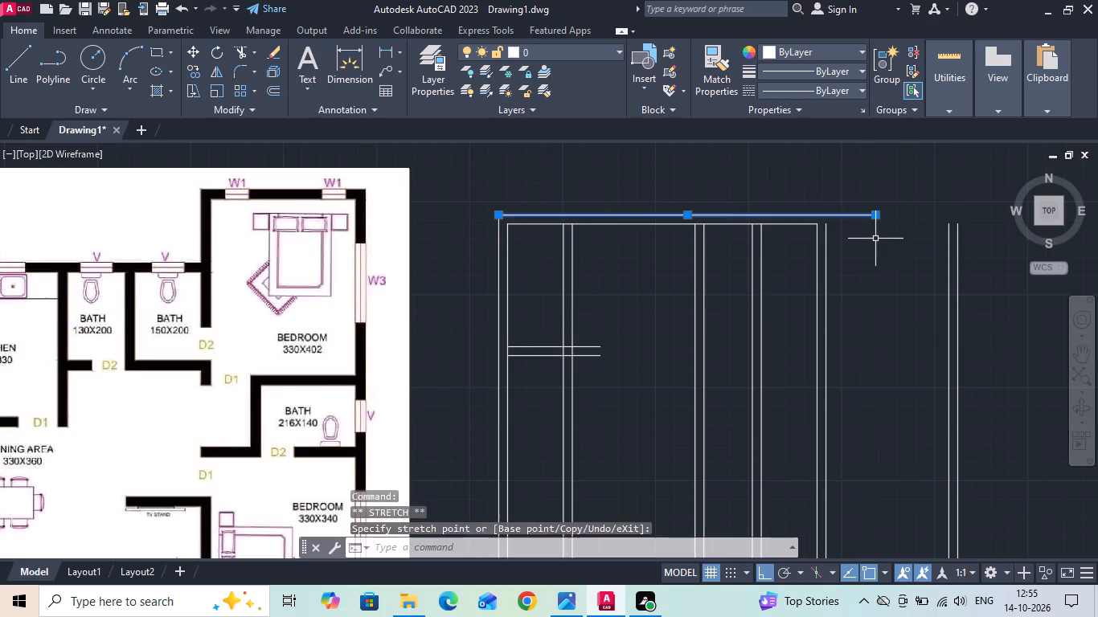
key(Escape)
Offset the lower line of the work area's bottom wall 360 cm downward for the depth of the dining area.
scroll(742, 245, down, 1)
middle_drag(702, 313, 695, 274)
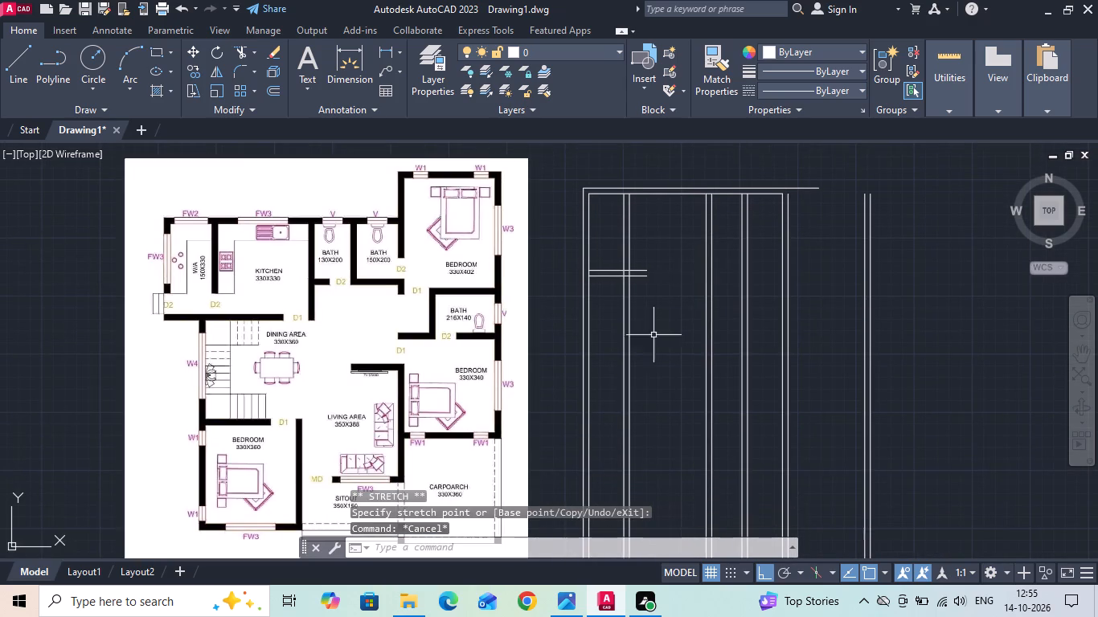
scroll(306, 386, up, 1)
middle_drag(305, 382, 301, 351)
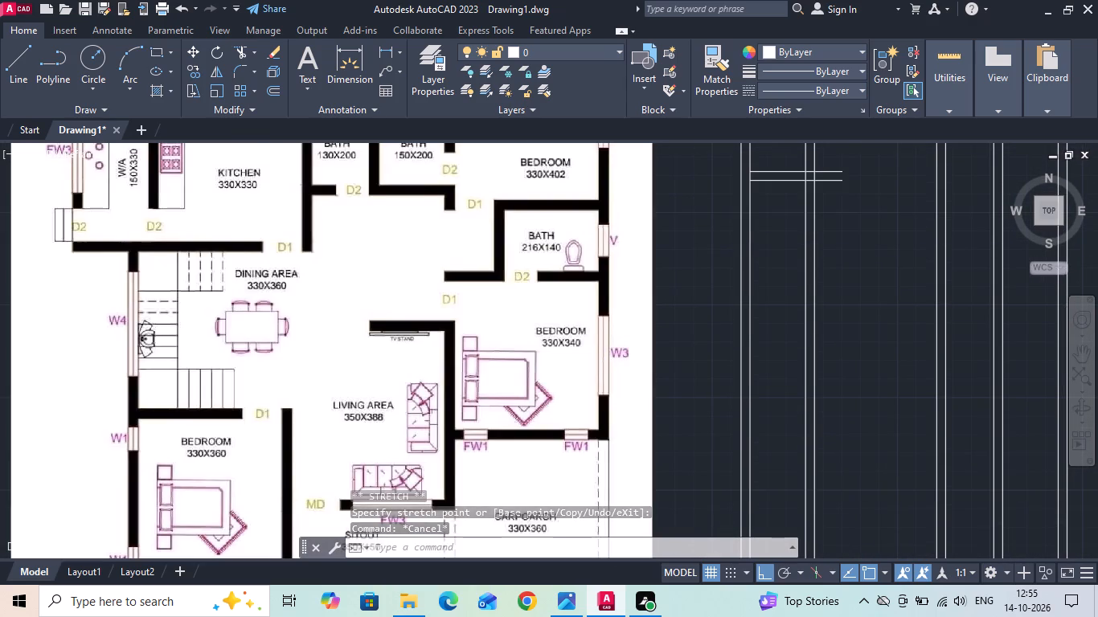
scroll(538, 358, down, 1)
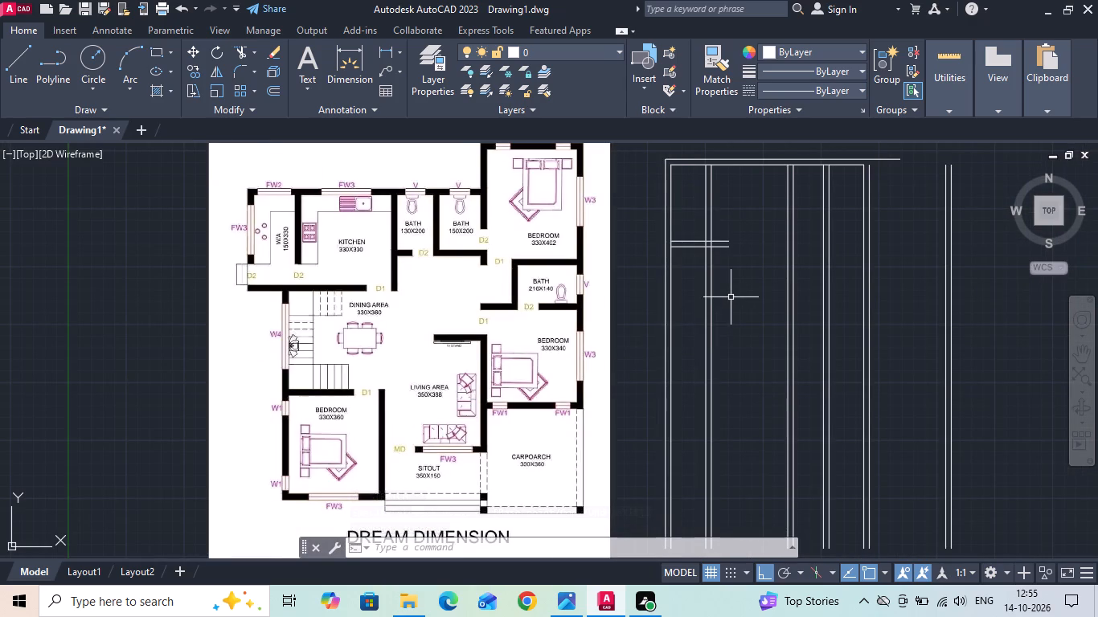
middle_click(737, 303)
key(Escape)
key(o)
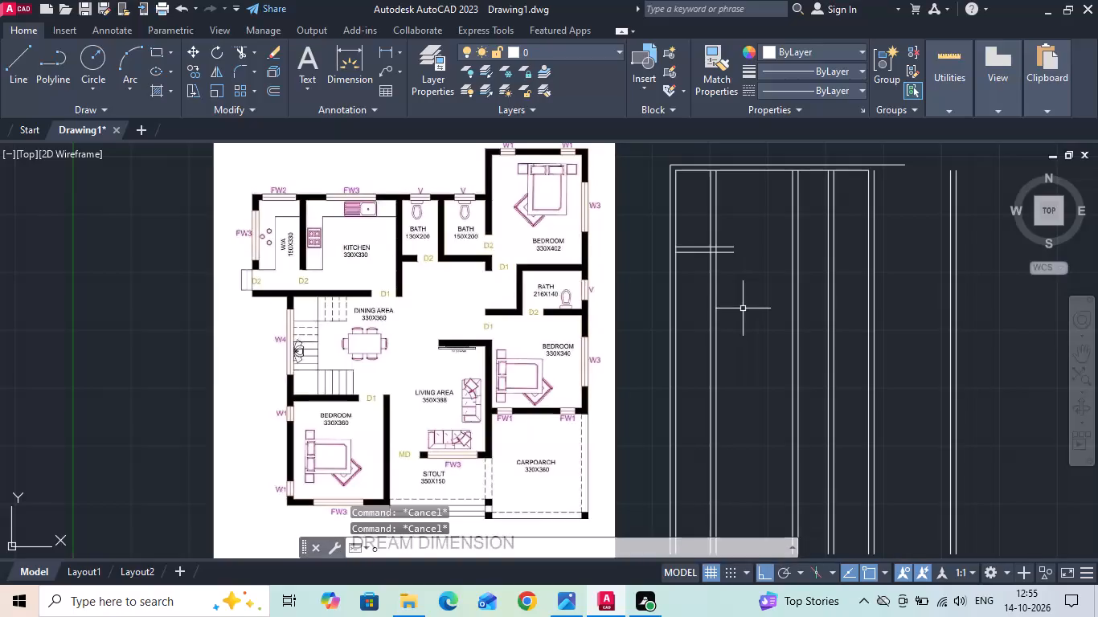
key(Return)
text(360)
key(Return)
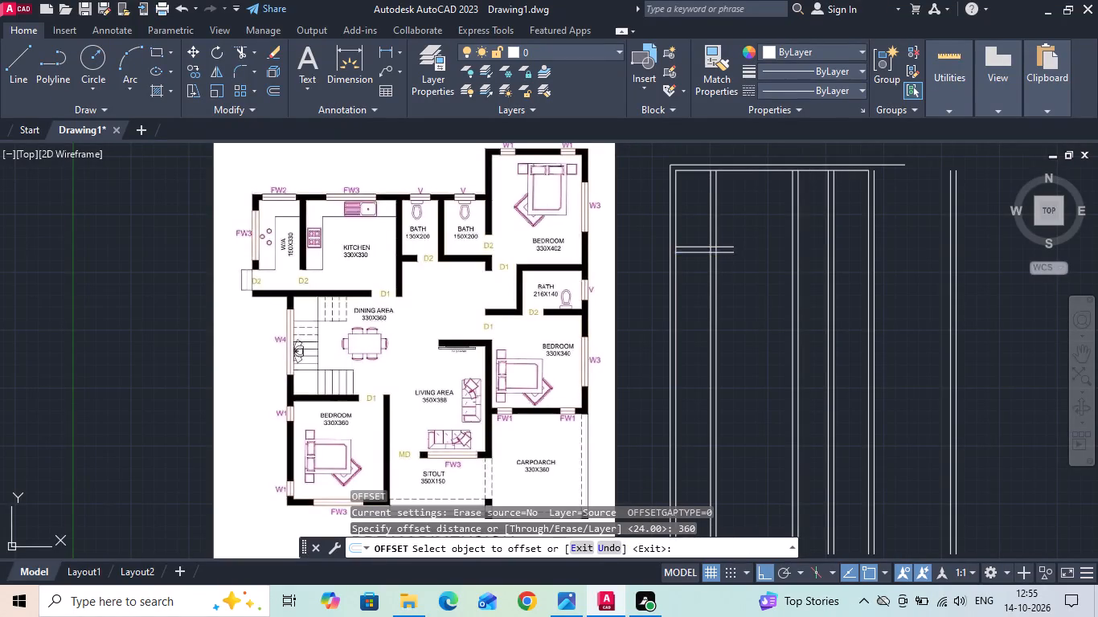
click(728, 252)
click(745, 337)
key(Escape)
Offset the dining area's bottom horizontal line 24 cm downward for the wall thickness.
key(o)
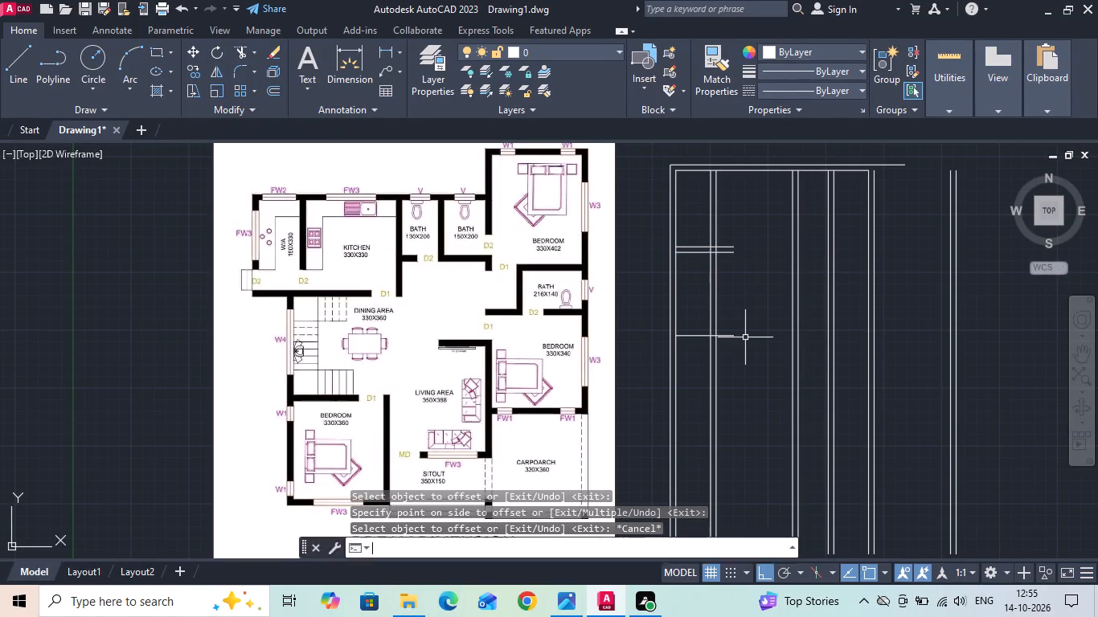
key(Return)
text(24)
key(Return)
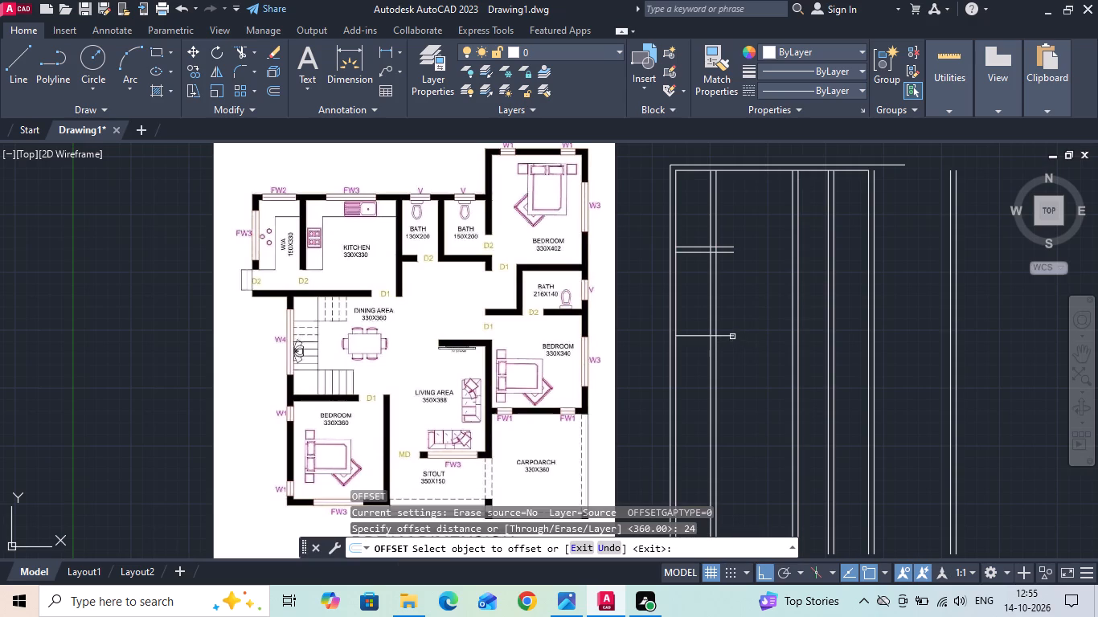
click(732, 336)
click(736, 398)
key(Escape)
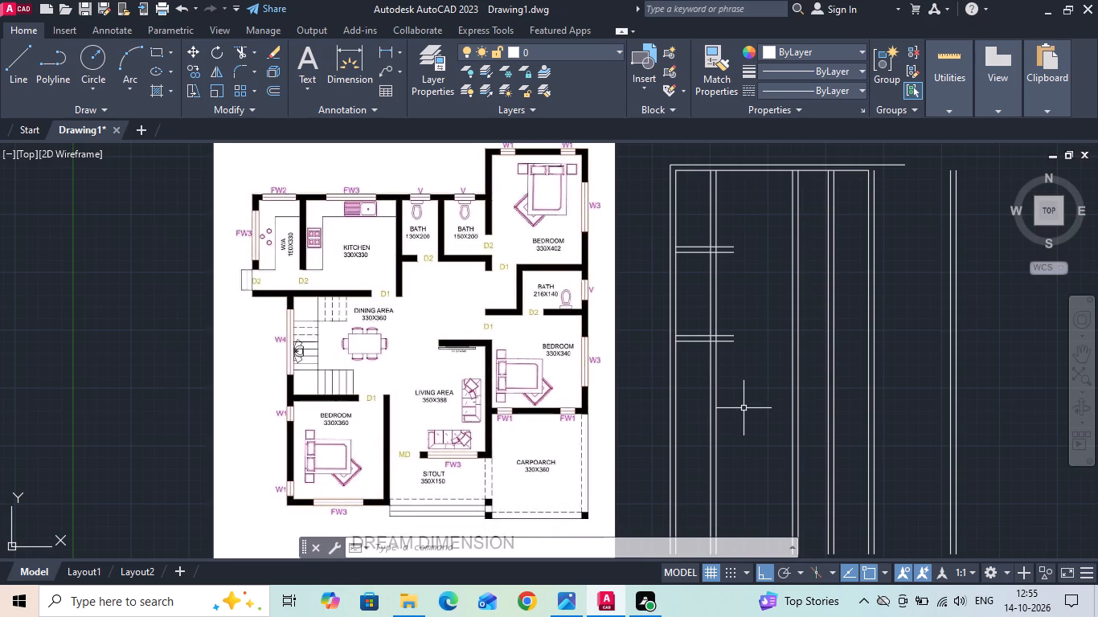
middle_drag(739, 378, 741, 358)
key(Escape)
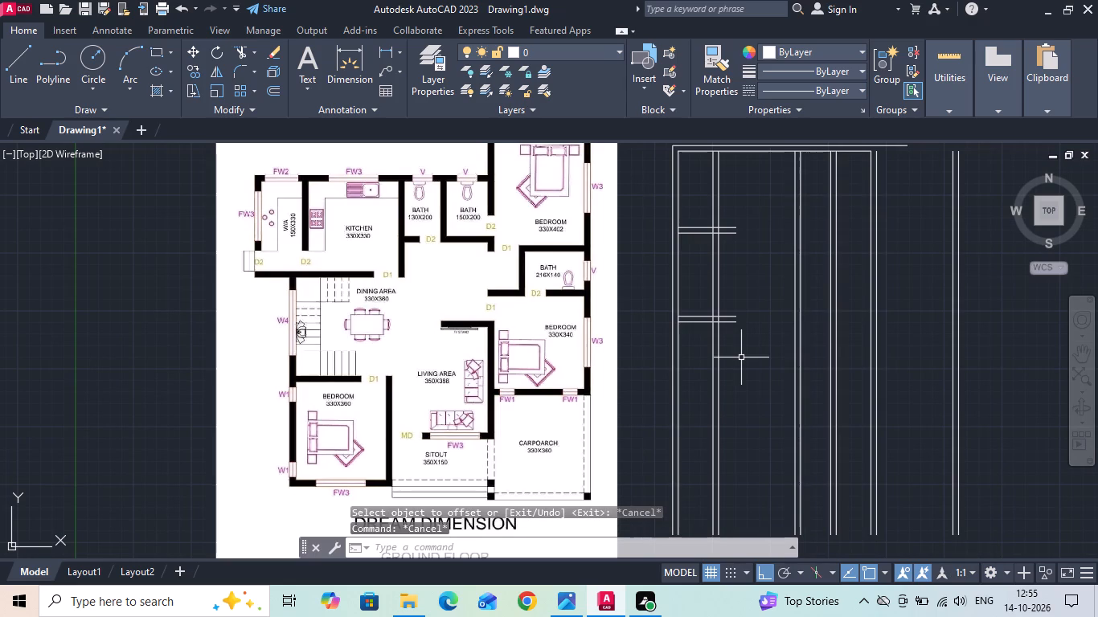
Copy the two lines of the dining area's bottom wall straight down to form the lower-left bedroom's bottom wall.
scroll(301, 408, up, 1)
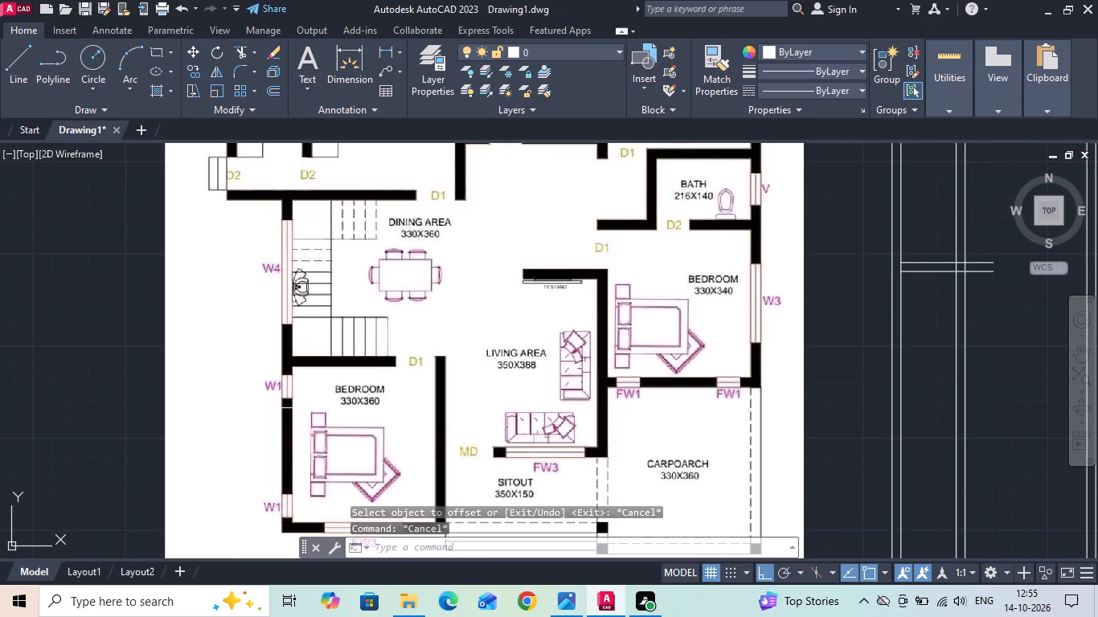
scroll(301, 408, down, 1)
click(751, 343)
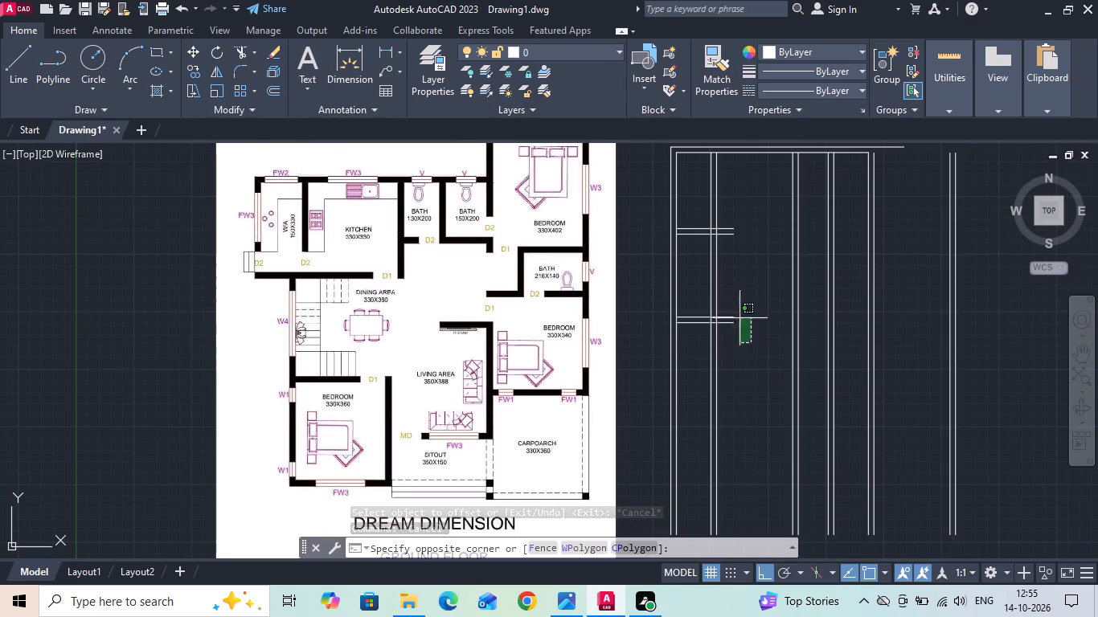
click(727, 284)
right_click(727, 284)
click(764, 329)
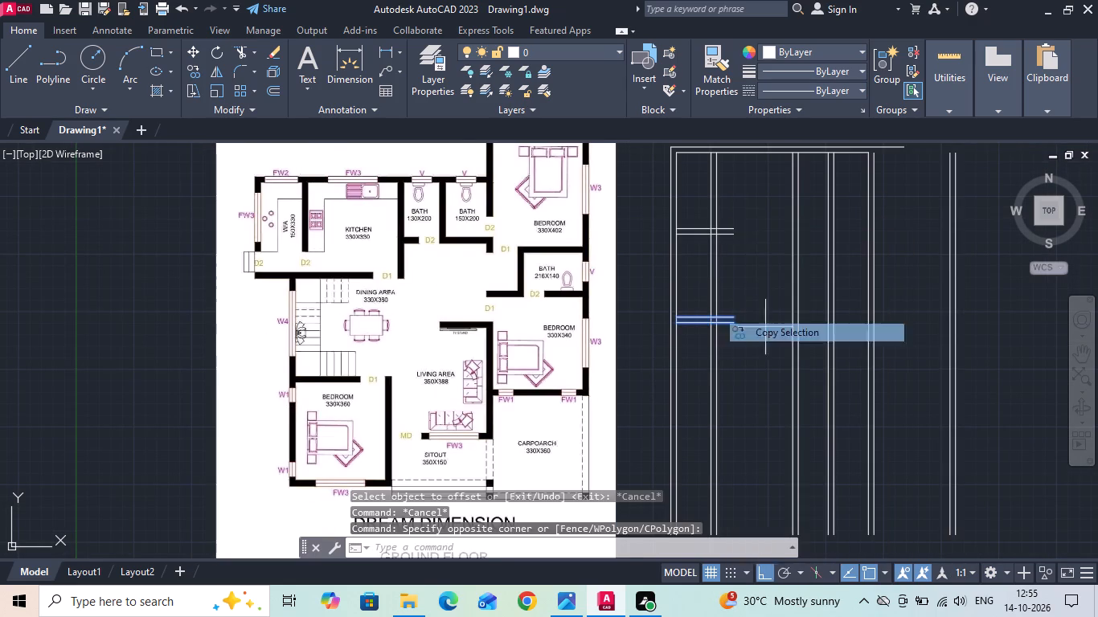
scroll(736, 232, up, 3)
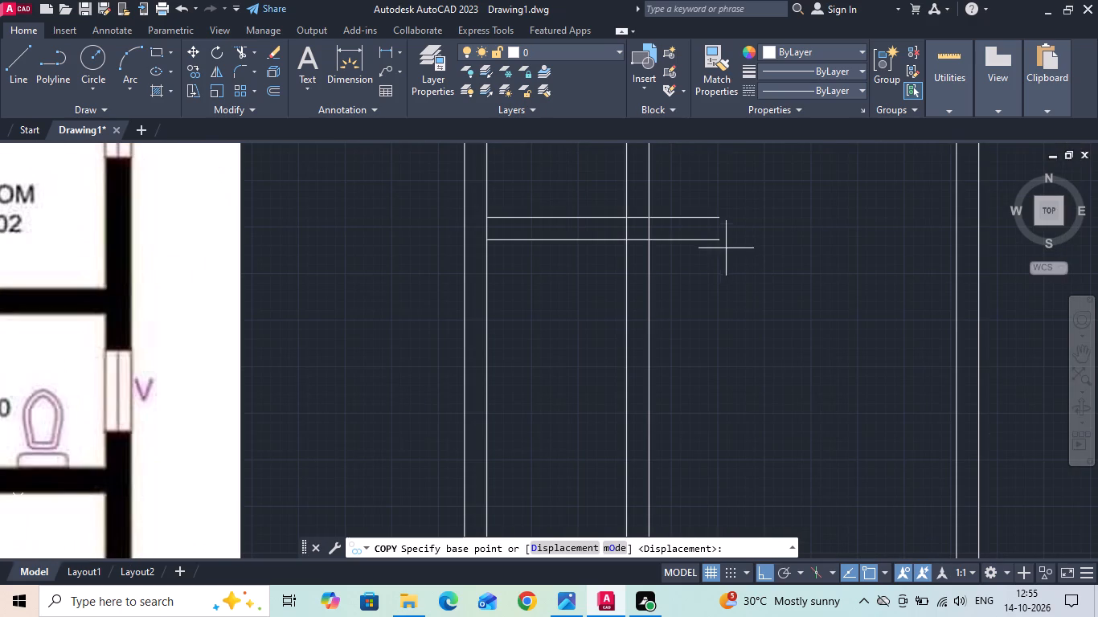
click(718, 239)
scroll(718, 239, down, 2)
scroll(712, 401, up, 1)
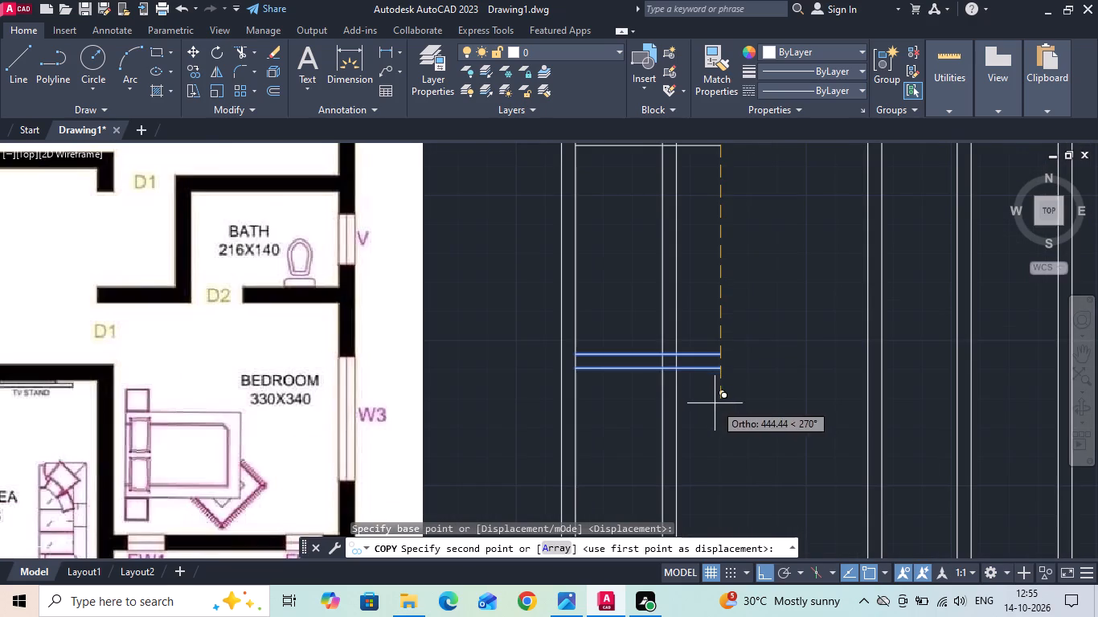
click(723, 370)
scroll(729, 272, down, 2)
key(Escape)
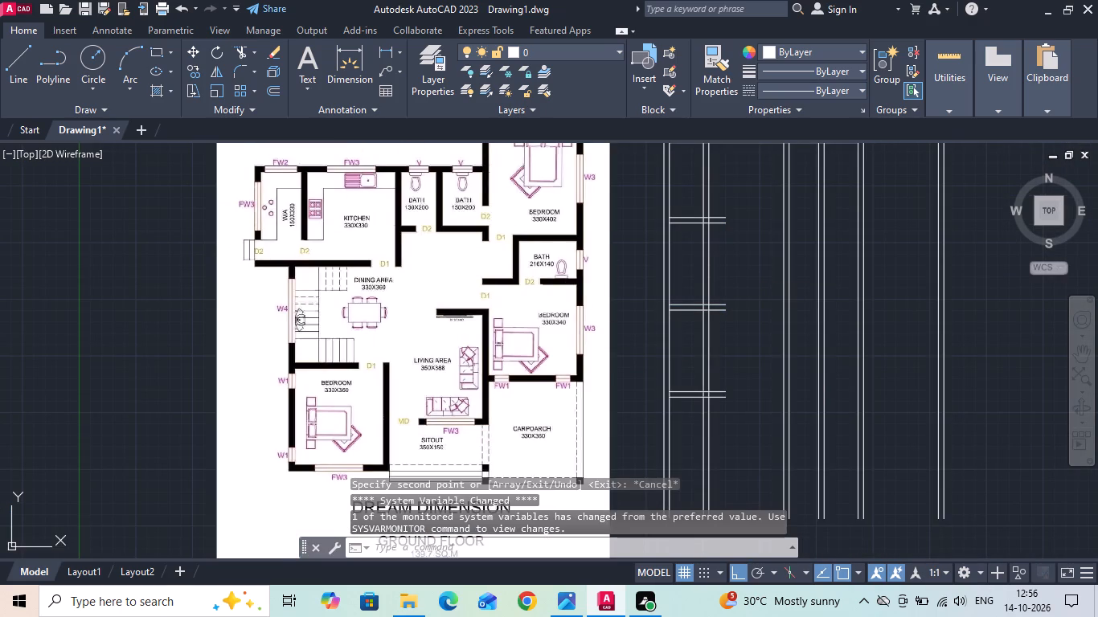
Extend both lines of the copied bottom wall rightward to the kitchen's right-hand wall line.
scroll(488, 322, down, 1)
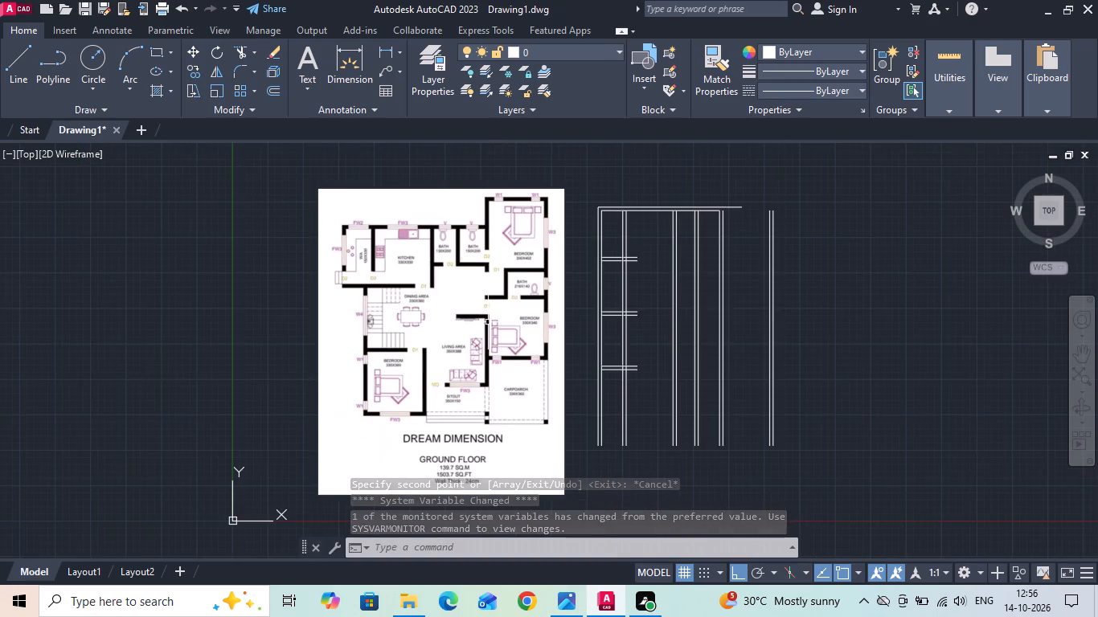
scroll(427, 426, up, 2)
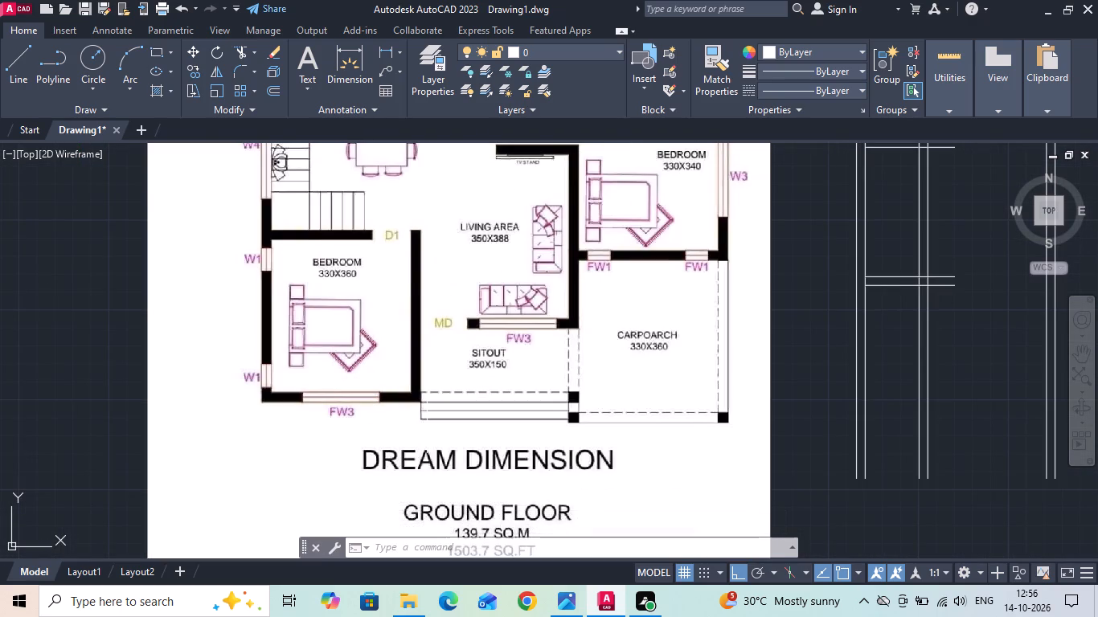
scroll(425, 426, down, 1)
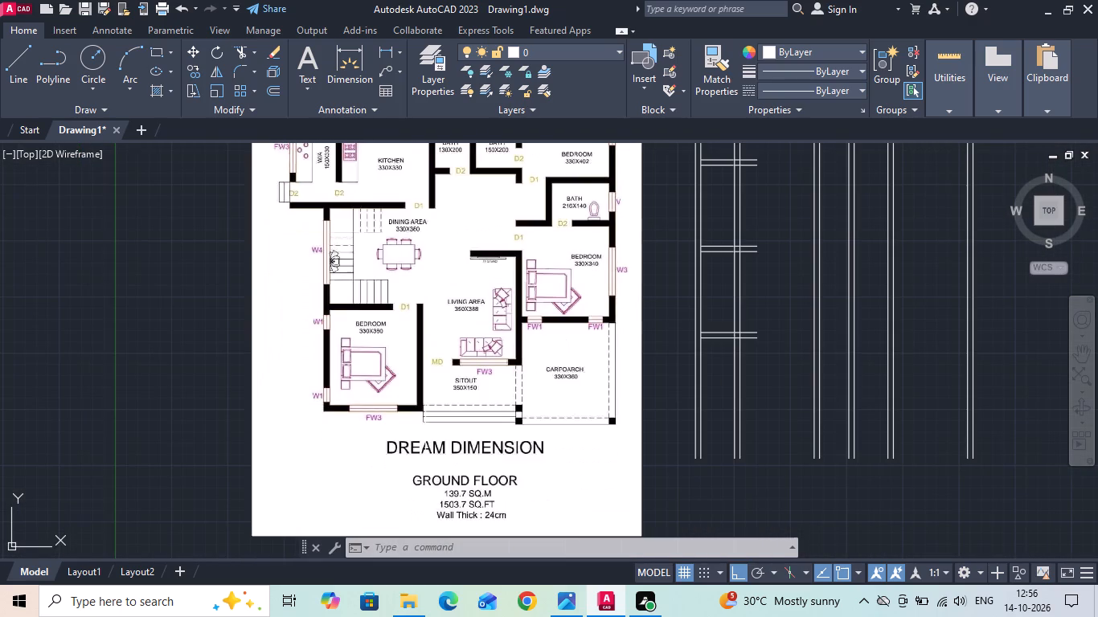
text(ex)
key(space)
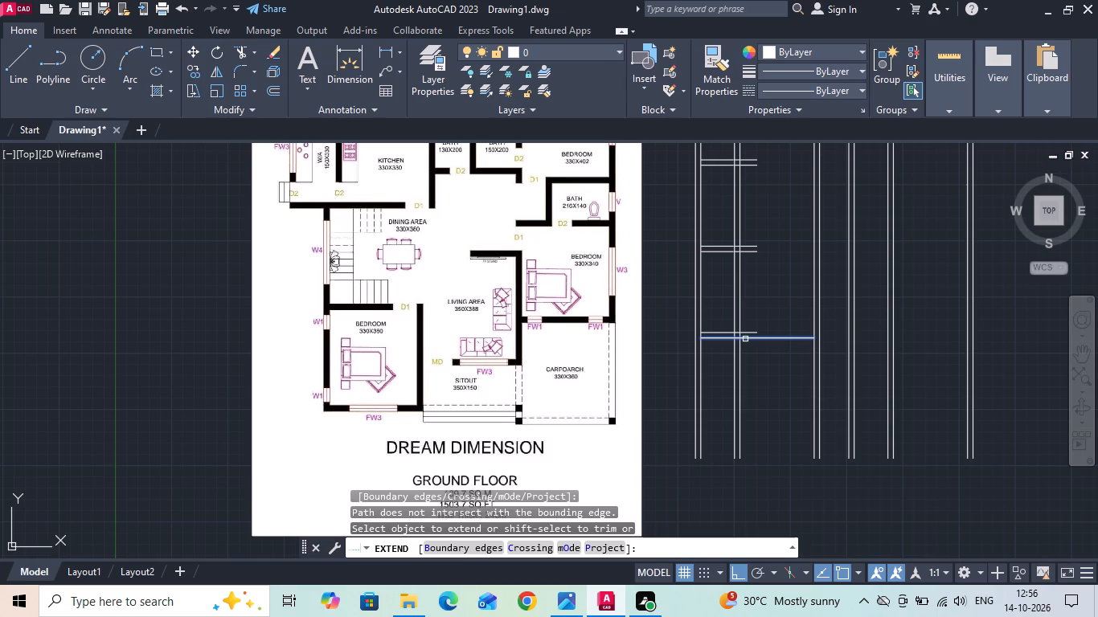
click(745, 338)
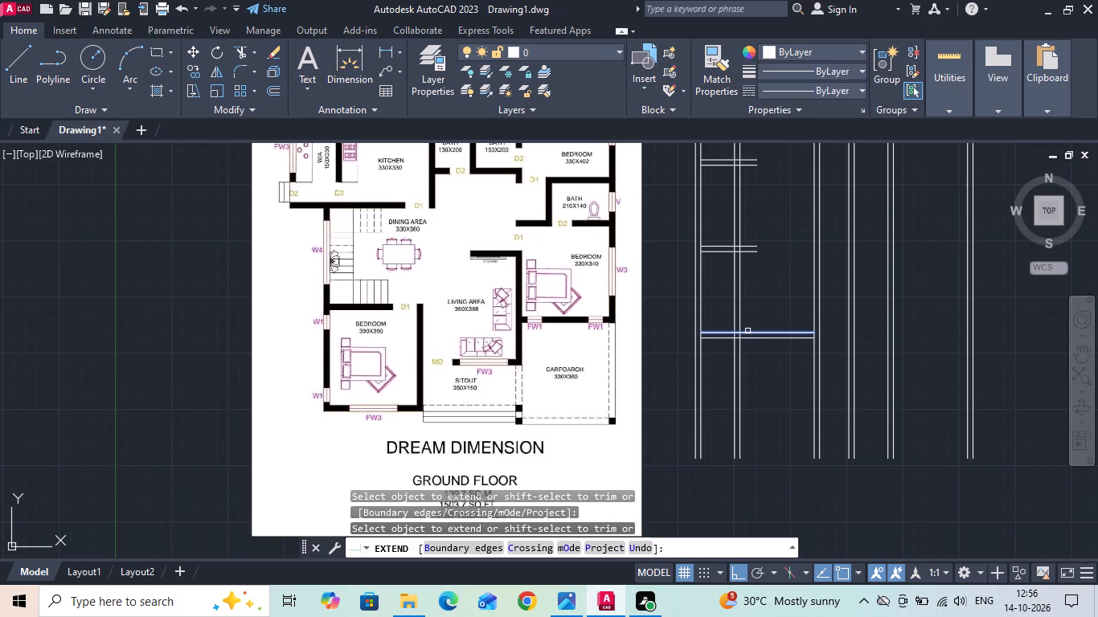
click(748, 331)
key(Escape)
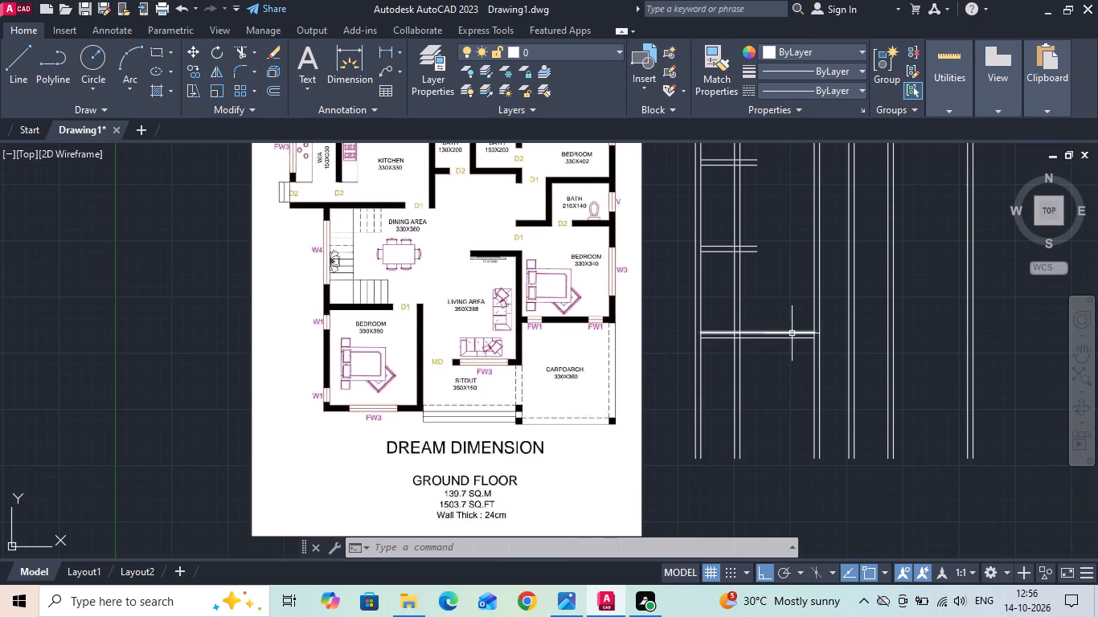
Extend the lower line of the bottom wall leftward to the outer line of the plan's left wall.
middle_drag(765, 341, 654, 411)
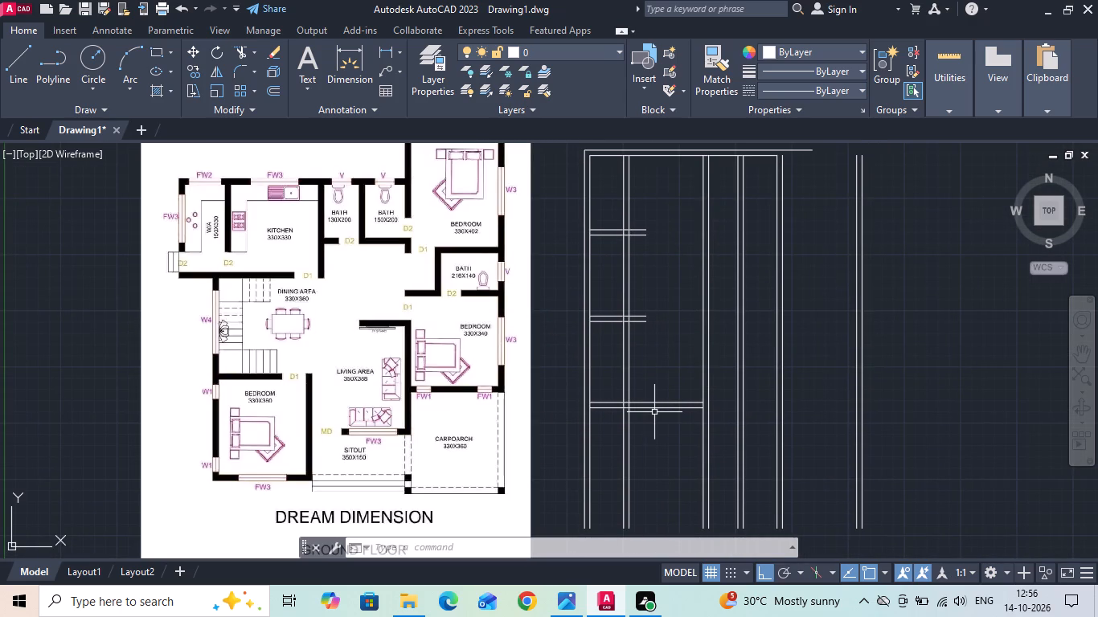
key(Escape)
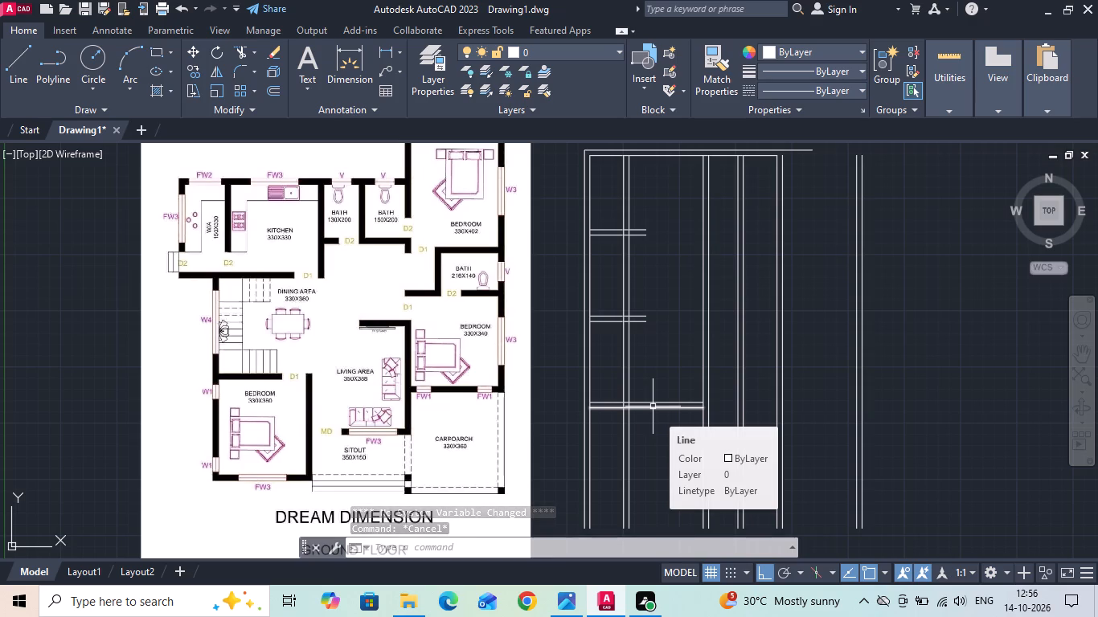
key(t)
key(Escape)
text(ex)
key(space)
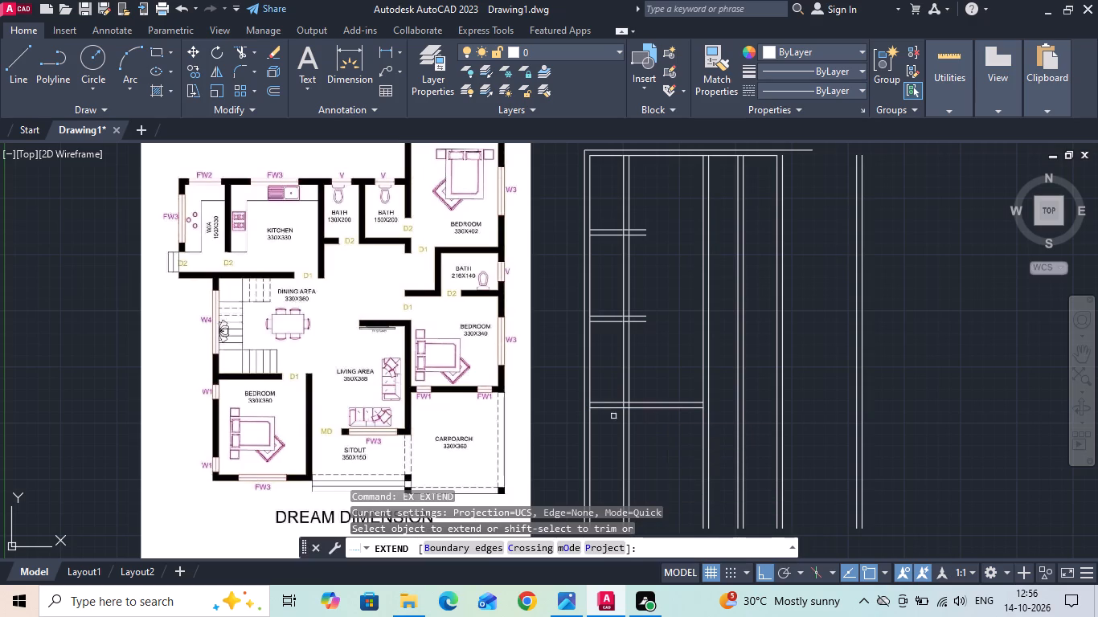
click(601, 409)
middle_drag(600, 404, 595, 337)
key(Escape)
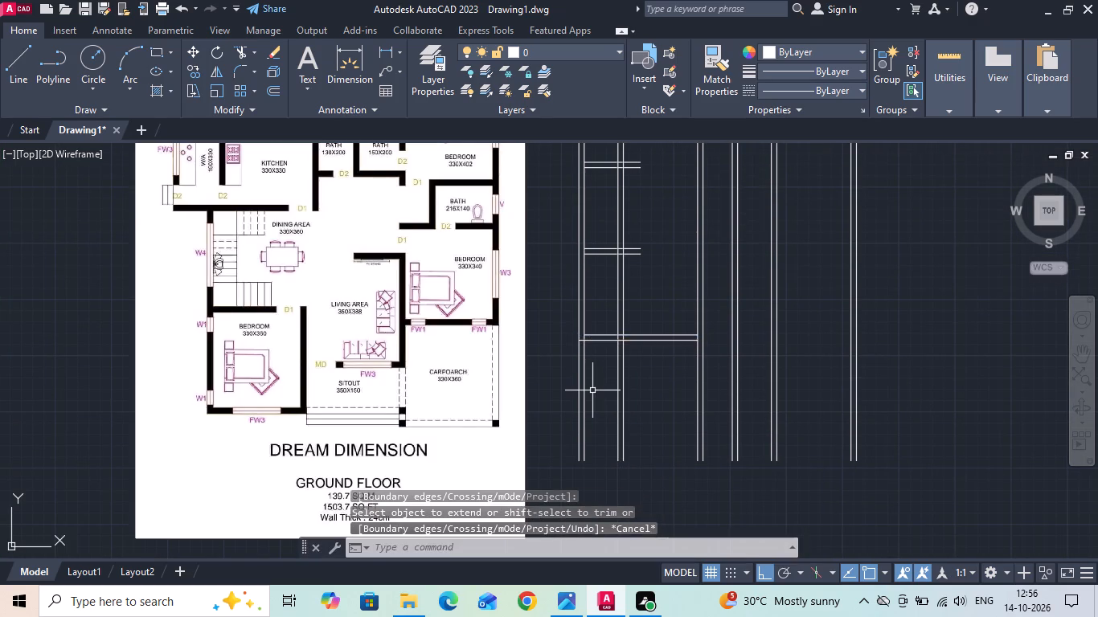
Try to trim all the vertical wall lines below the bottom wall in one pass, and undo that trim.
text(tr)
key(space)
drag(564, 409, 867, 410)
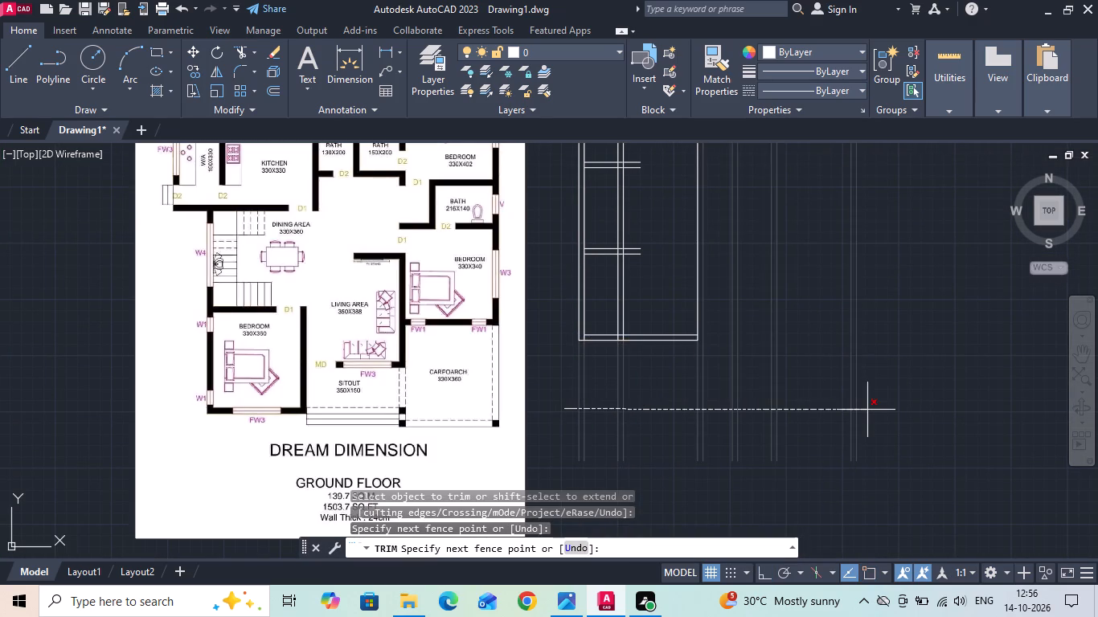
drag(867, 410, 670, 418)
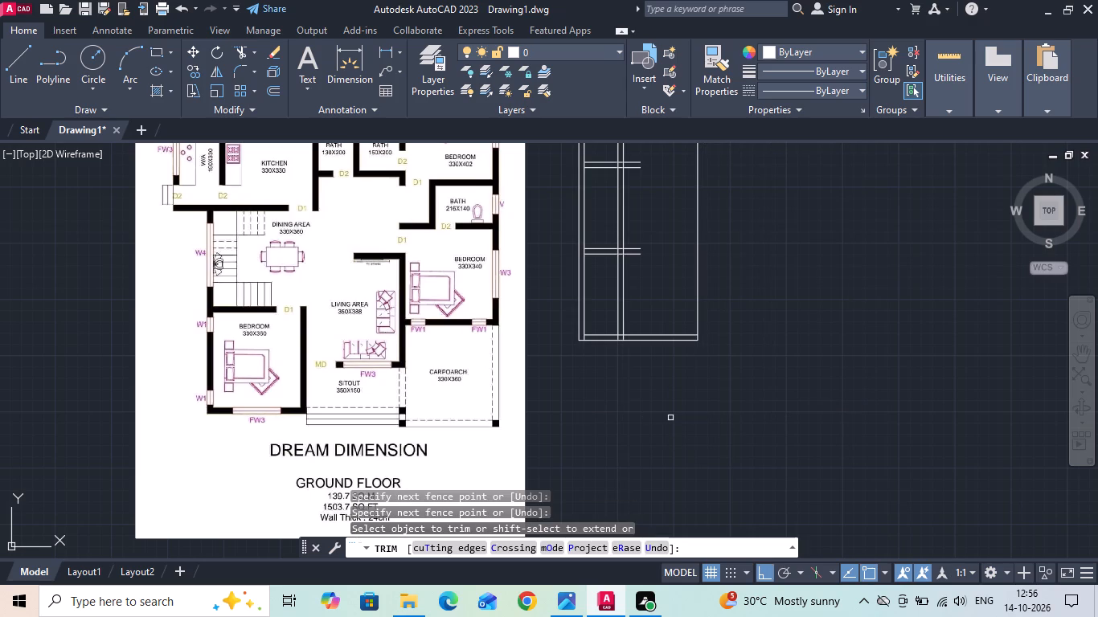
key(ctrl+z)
Trim the left outer wall lines and the work area's right-hand wall lines below the bottom wall.
scroll(670, 419, down, 1)
drag(603, 411, 613, 412)
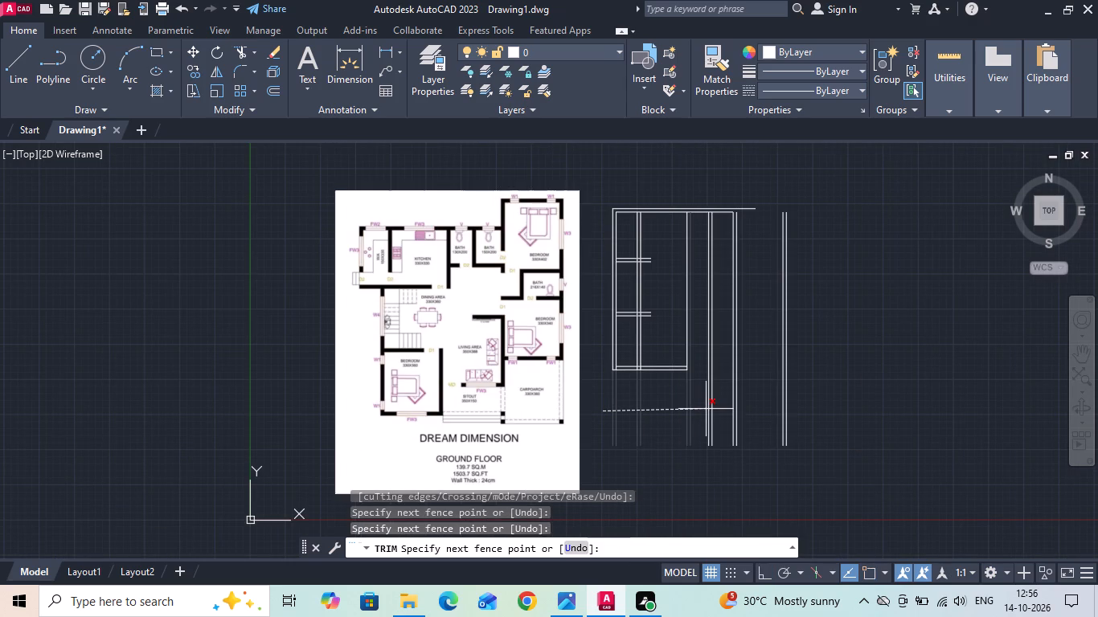
click(664, 419)
key(Escape)
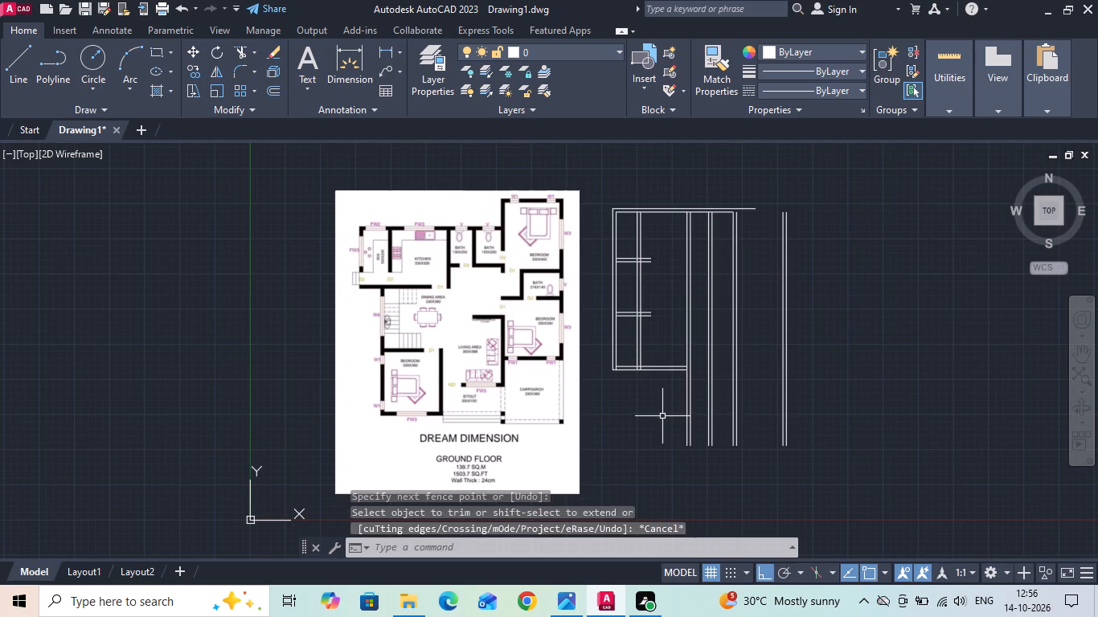
Extend both lines of the bottom wall rightward, past both baths' walls, to the inner line of the far-right wall.
scroll(669, 411, up, 1)
text(ex)
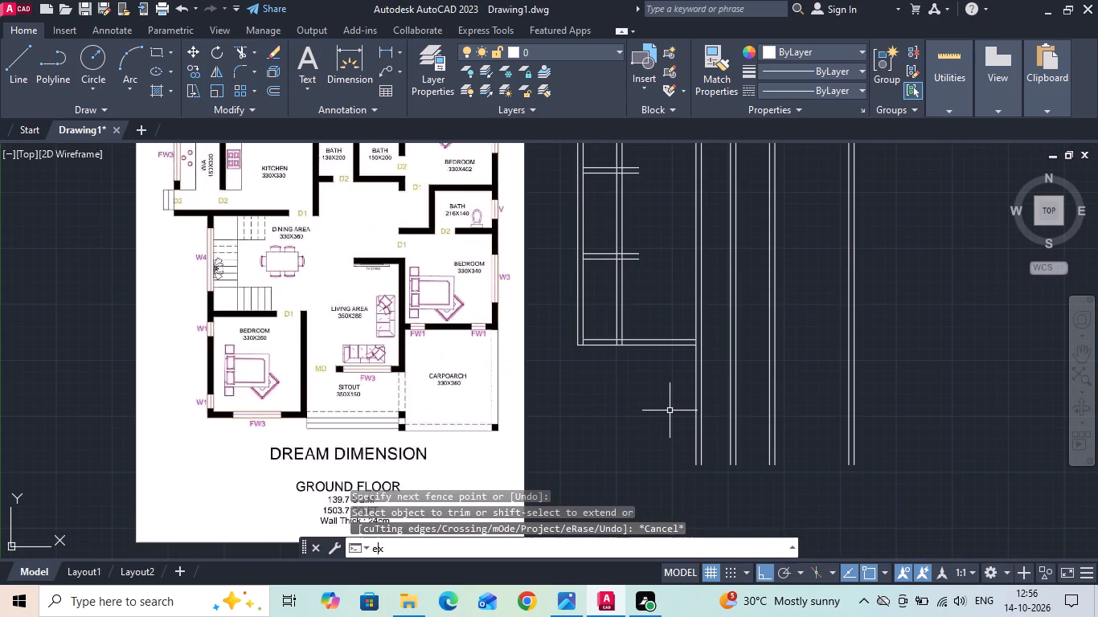
key(space)
drag(667, 367, 666, 297)
drag(666, 335, 679, 384)
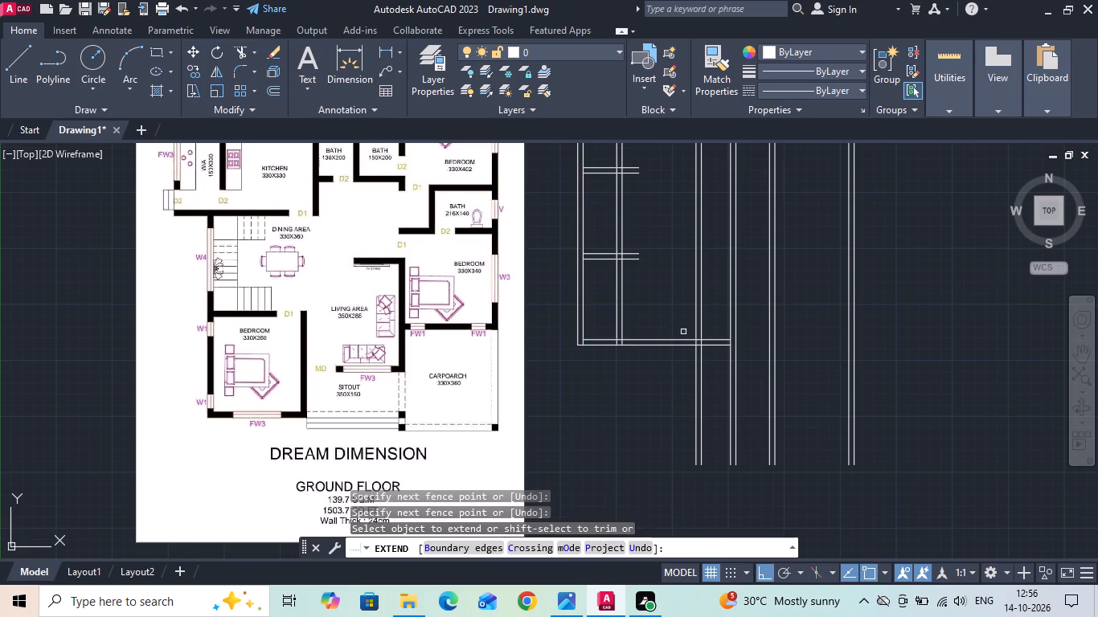
drag(682, 327, 682, 386)
drag(681, 331, 681, 375)
drag(680, 313, 674, 378)
drag(678, 318, 671, 377)
drag(670, 313, 667, 376)
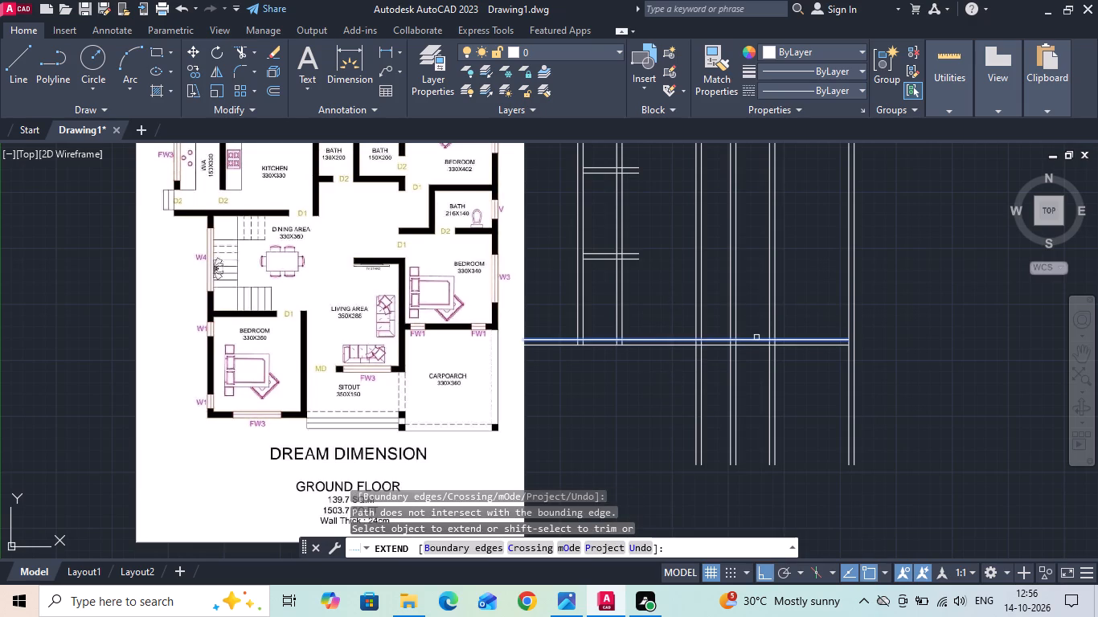
click(756, 337)
scroll(755, 361, down, 1)
scroll(764, 375, up, 2)
key(Escape)
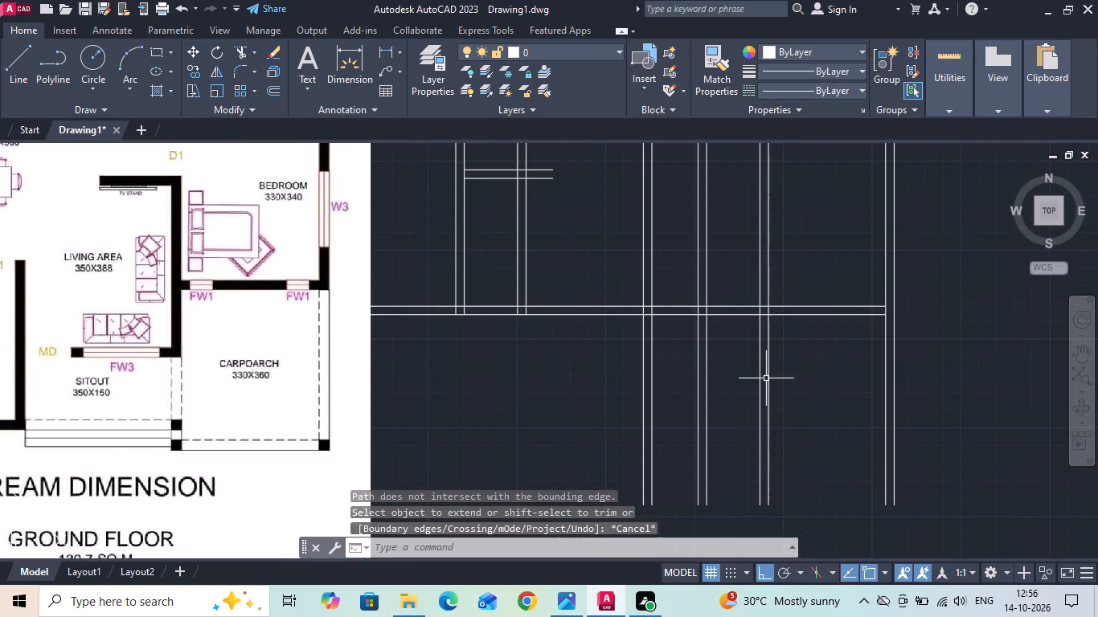
Trim the right-hand wall lines of the kitchen and both baths below the bottom wall, leaving the far-right wall lines uncut.
text(tr)
key(space)
drag(802, 378, 570, 385)
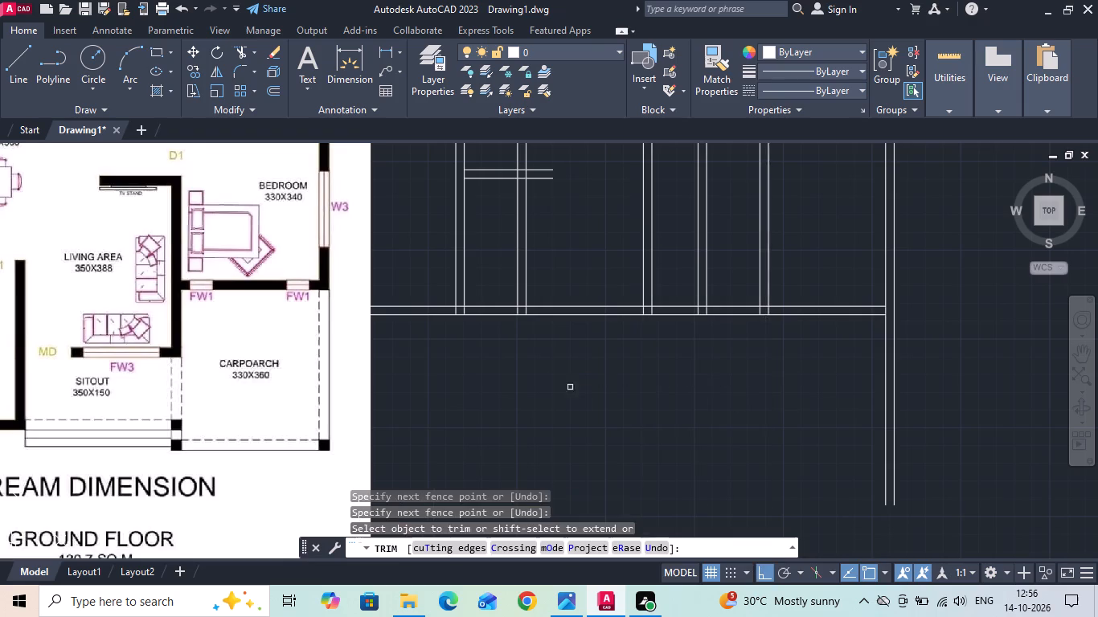
scroll(693, 394, down, 2)
key(Escape)
scroll(740, 313, up, 1)
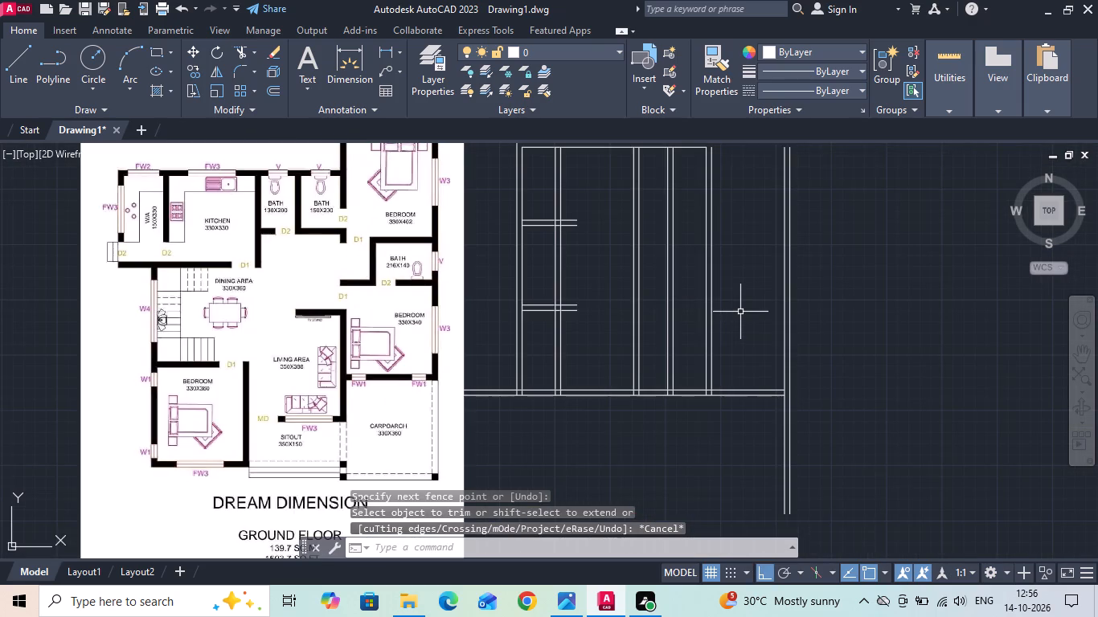
Extend the work area's bottom wall lines across the kitchen to its right-hand wall, taking the lower line to that wall's outer line.
middle_drag(741, 327, 746, 359)
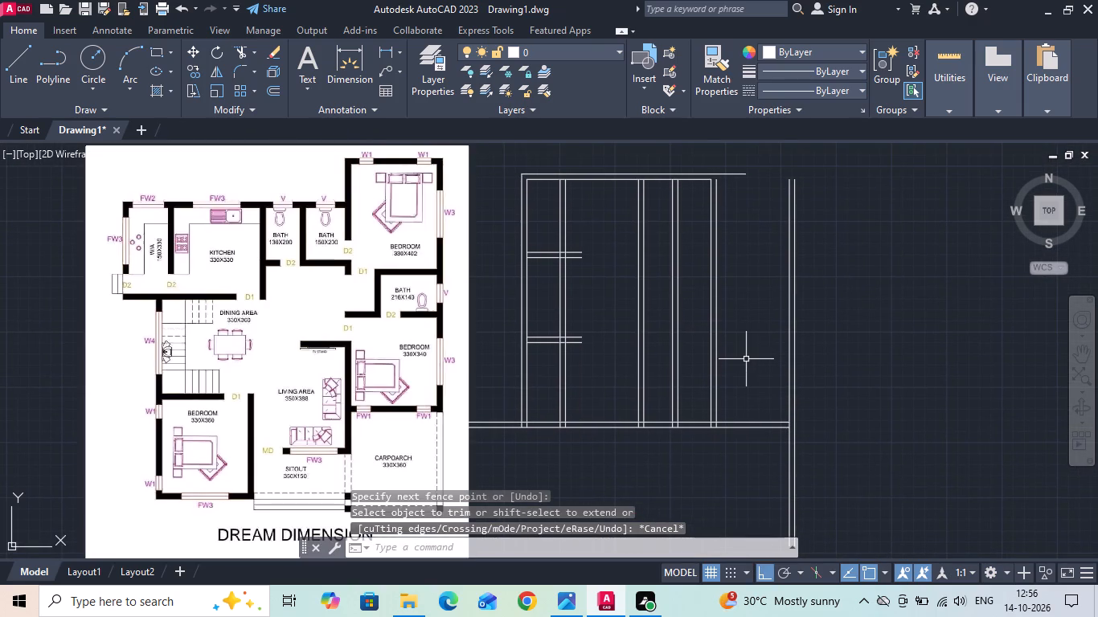
text(ex)
key(space)
drag(574, 271, 573, 262)
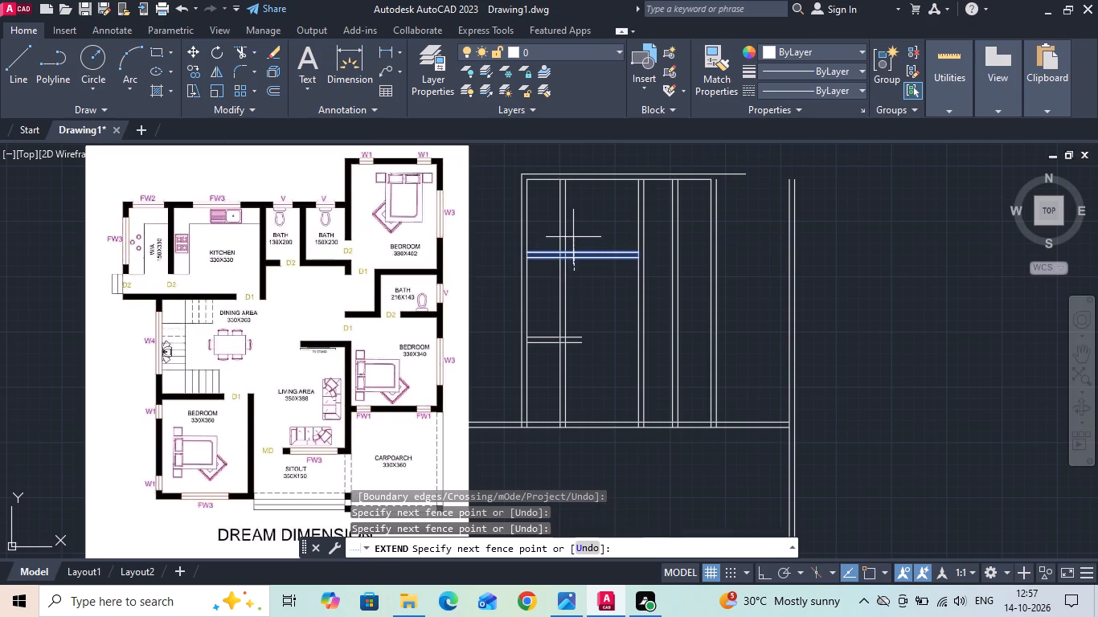
click(573, 229)
middle_drag(578, 239, 579, 287)
key(Escape)
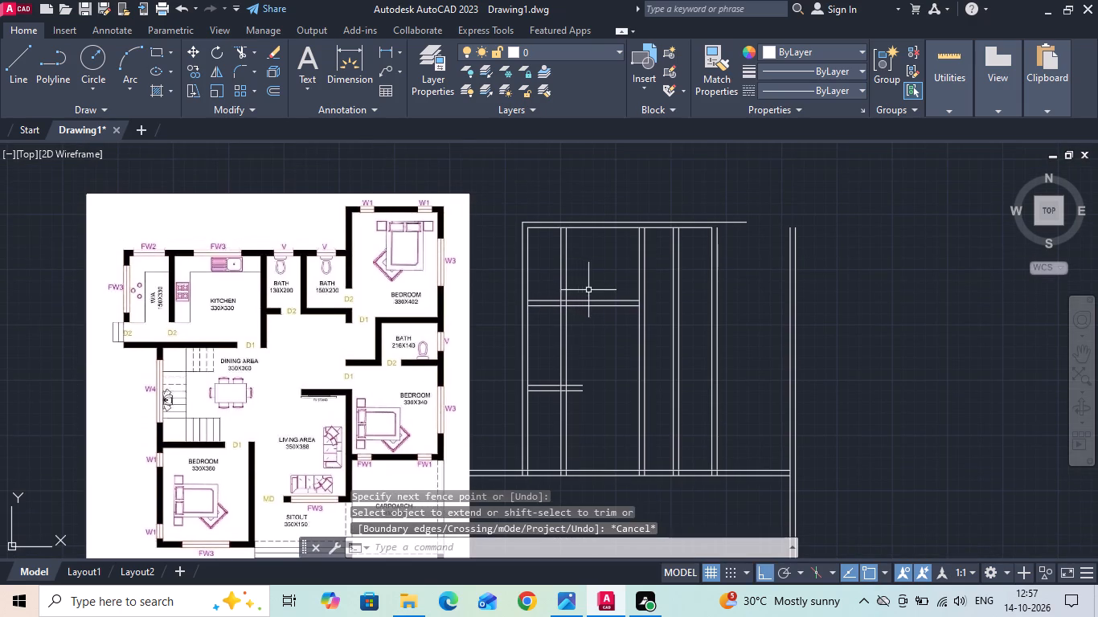
text(ex)
key(space)
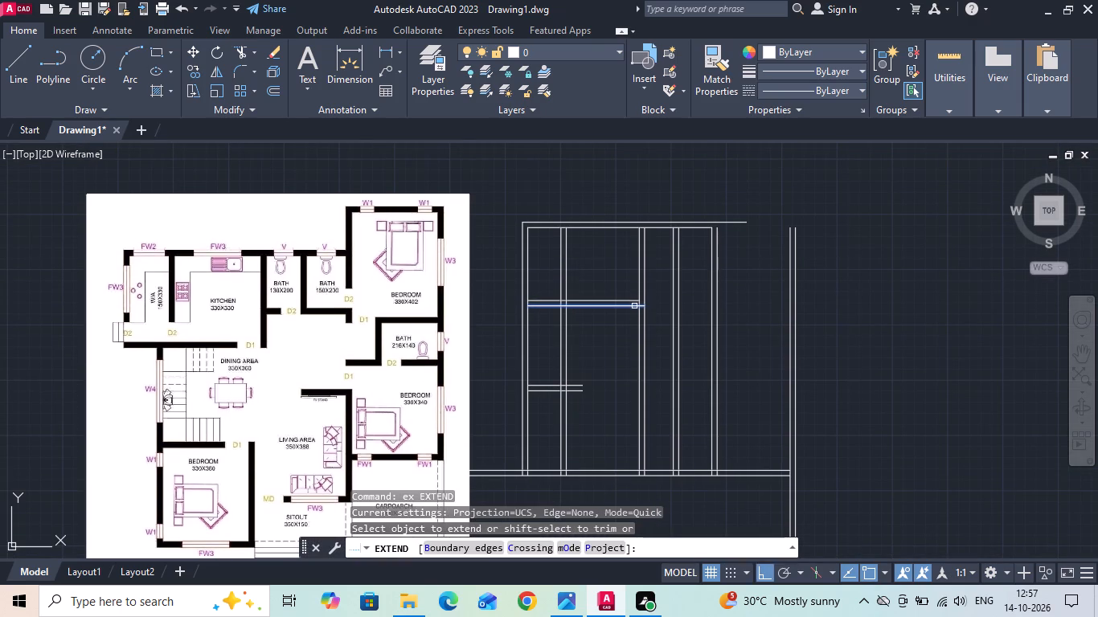
click(634, 306)
middle_drag(629, 353, 629, 391)
scroll(621, 309, up, 1)
key(Escape)
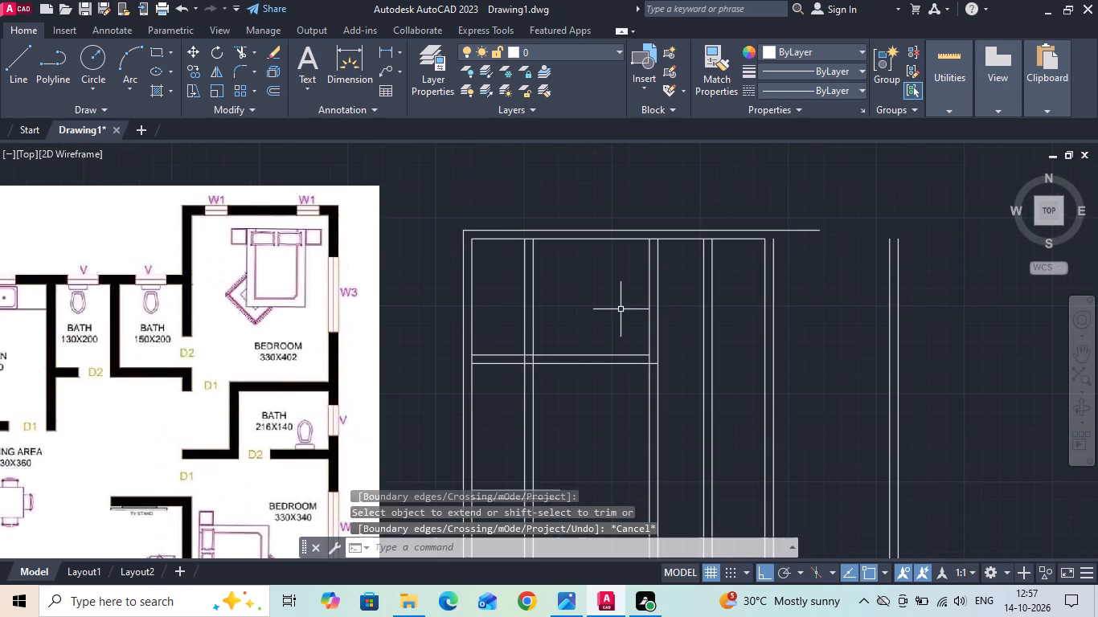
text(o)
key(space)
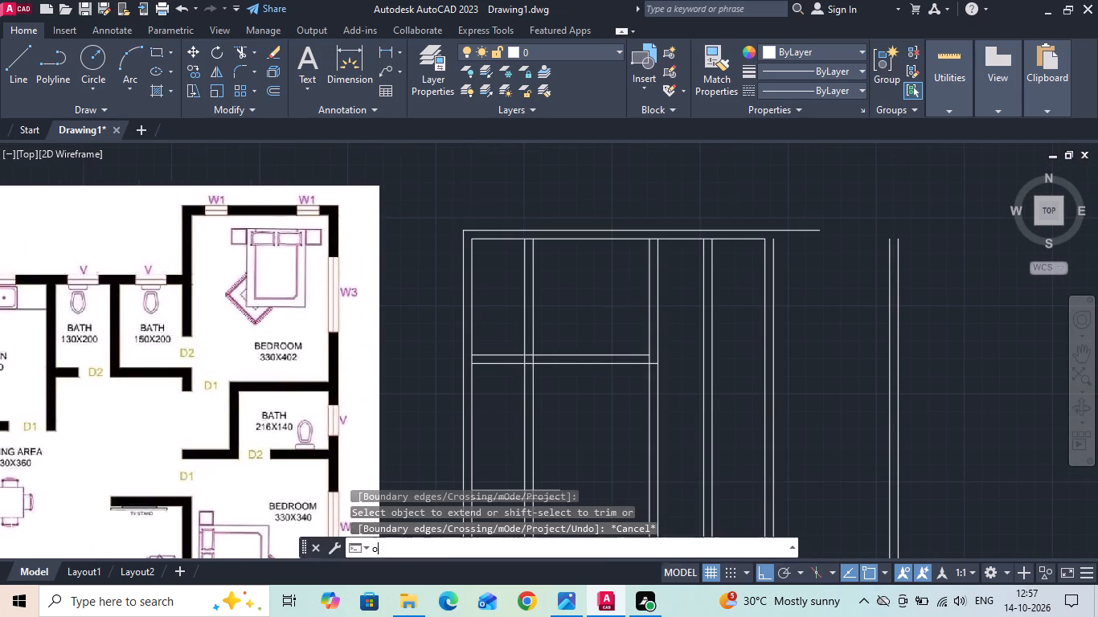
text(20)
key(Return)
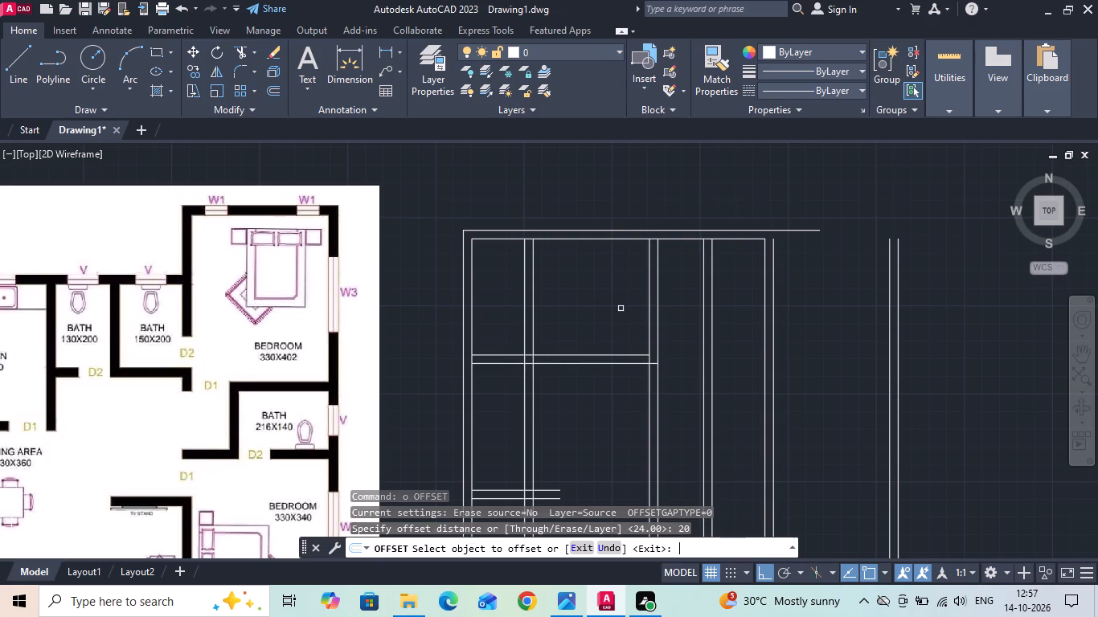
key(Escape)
Offset the top wall's inner line 200 cm downward to mark the depth of the two baths.
key(o)
key(Return)
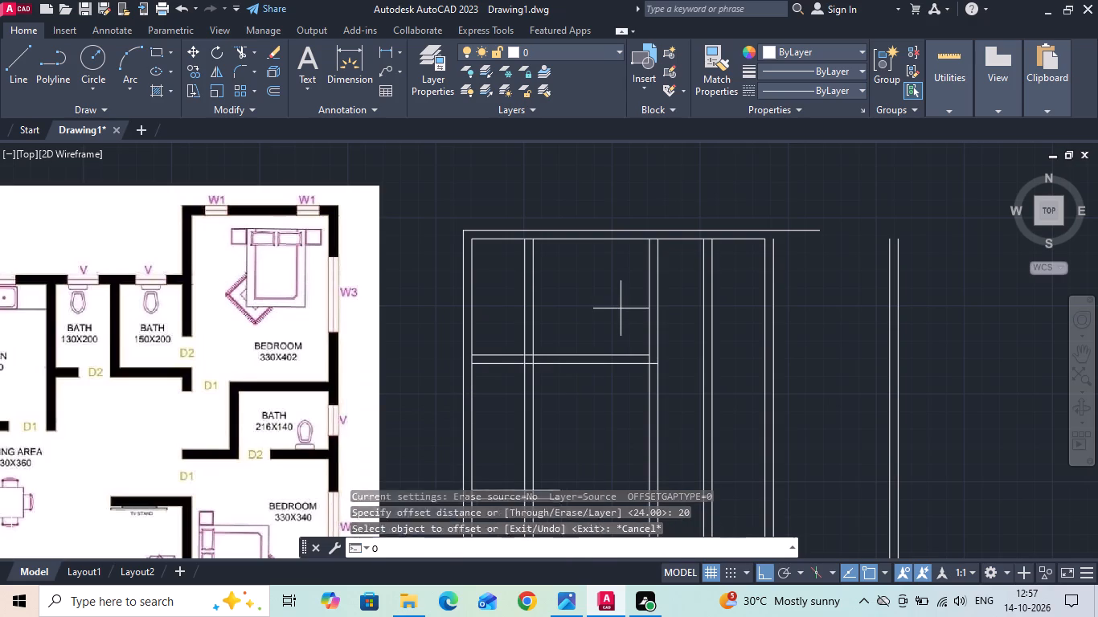
text(200)
key(Return)
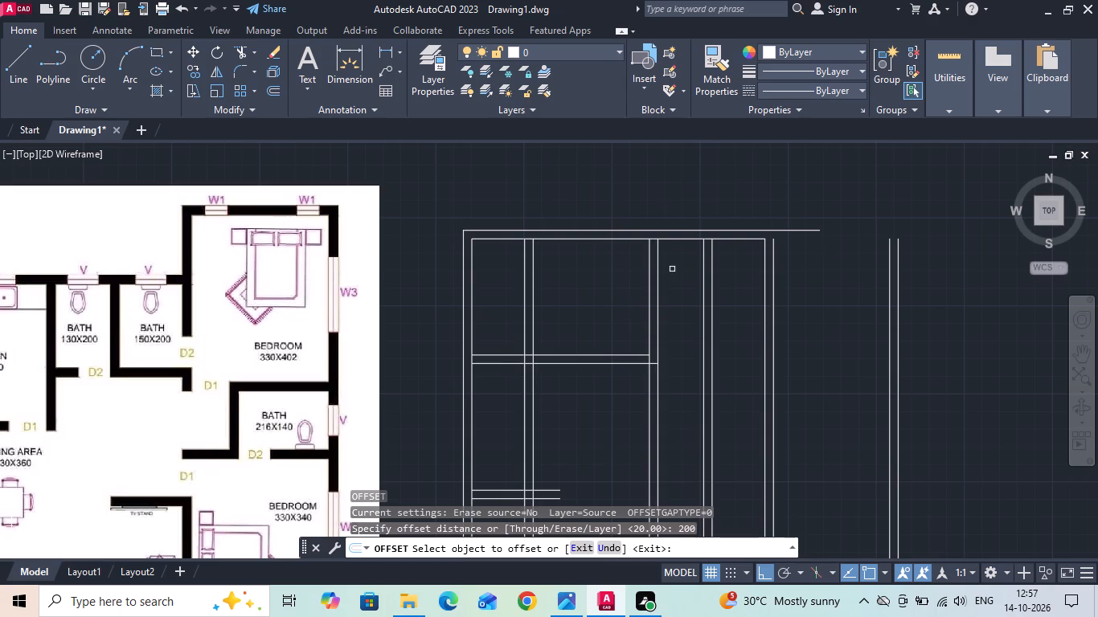
click(684, 240)
click(688, 301)
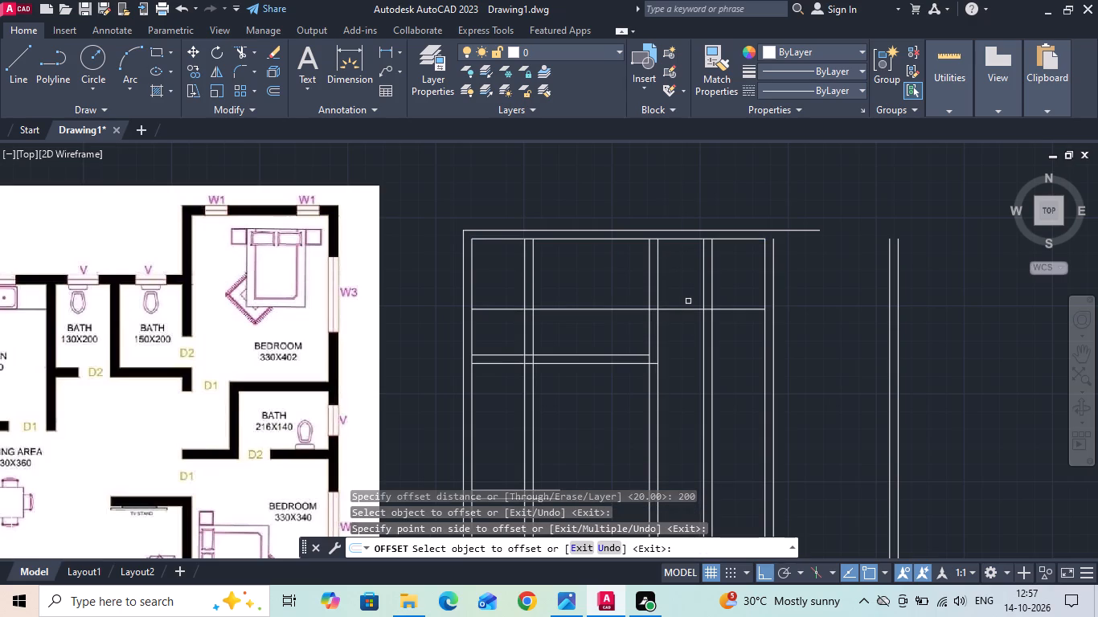
key(Escape)
Offset the baths' new lower boundary line 24 cm downward to form their bottom wall.
key(o)
key(Return)
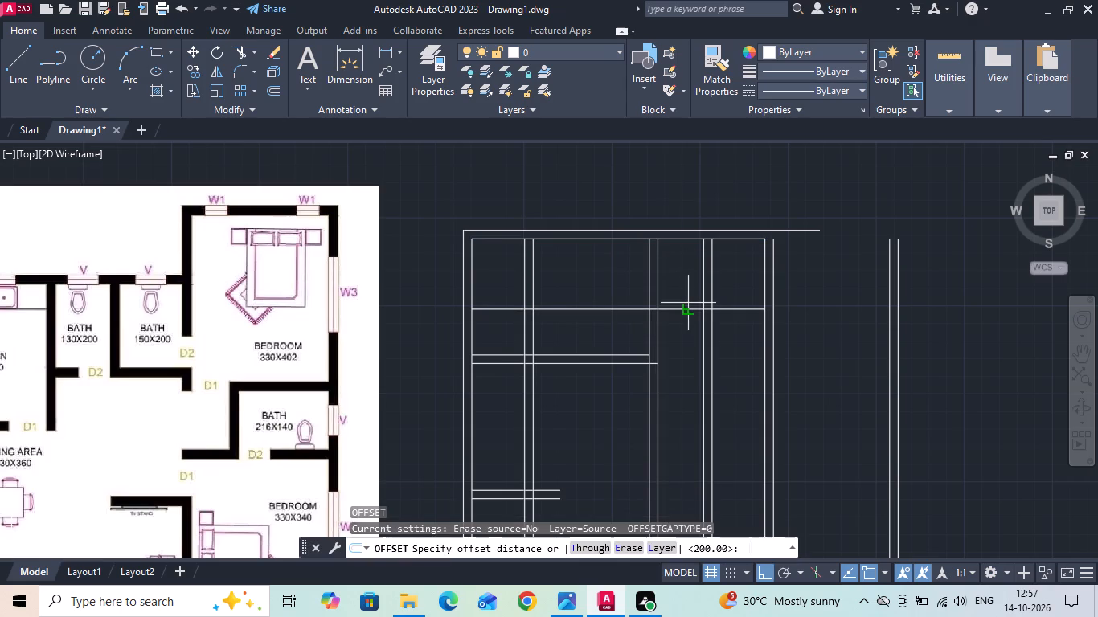
text(24)
key(Return)
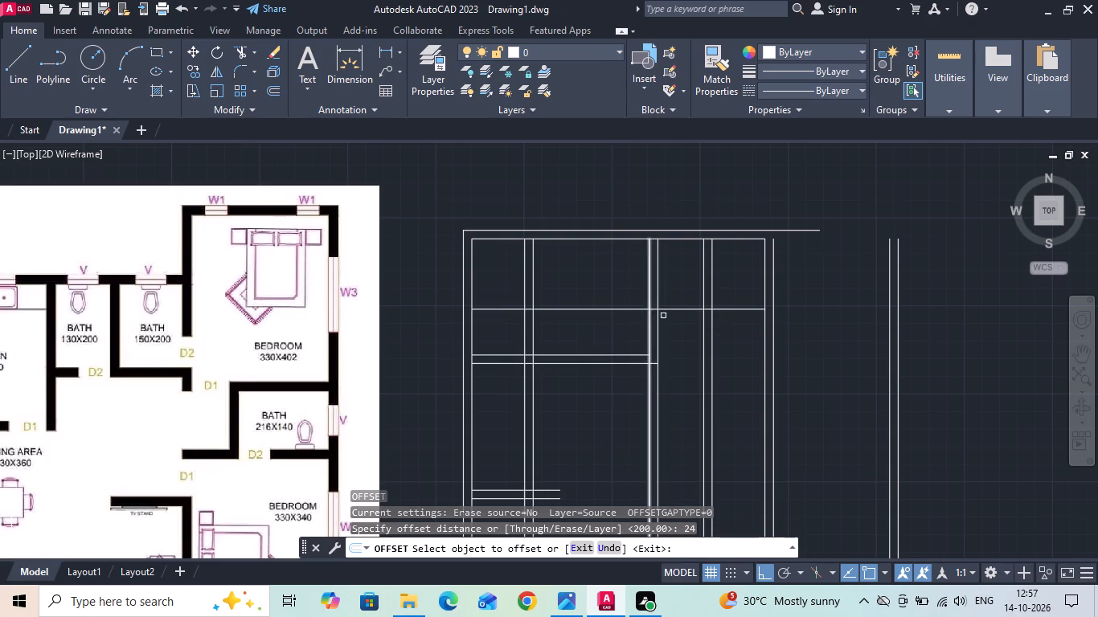
click(675, 310)
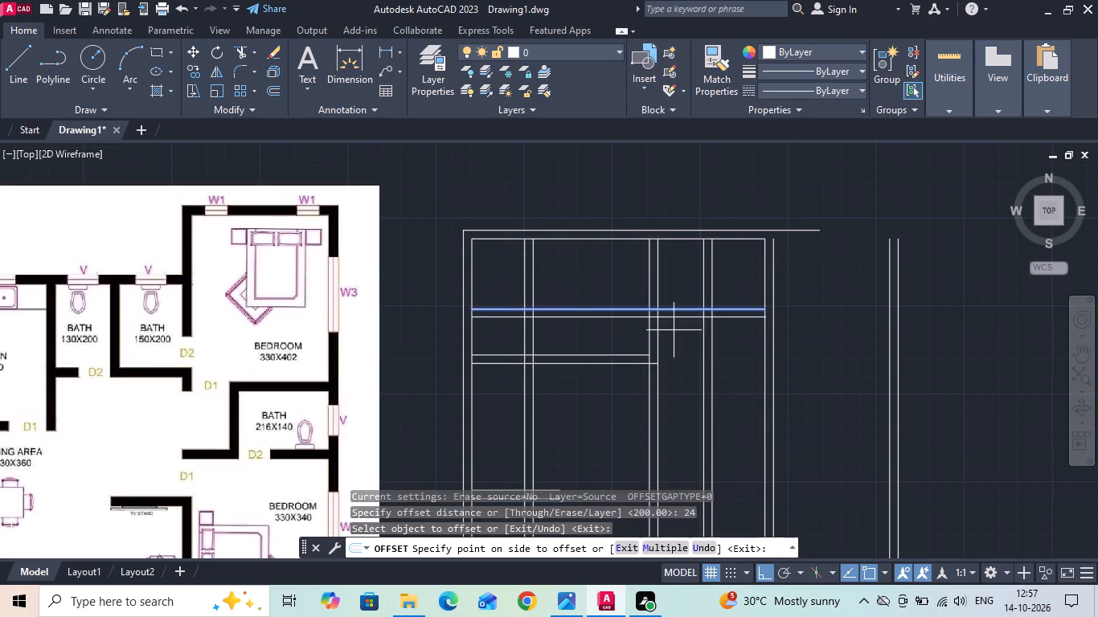
click(674, 333)
key(Escape)
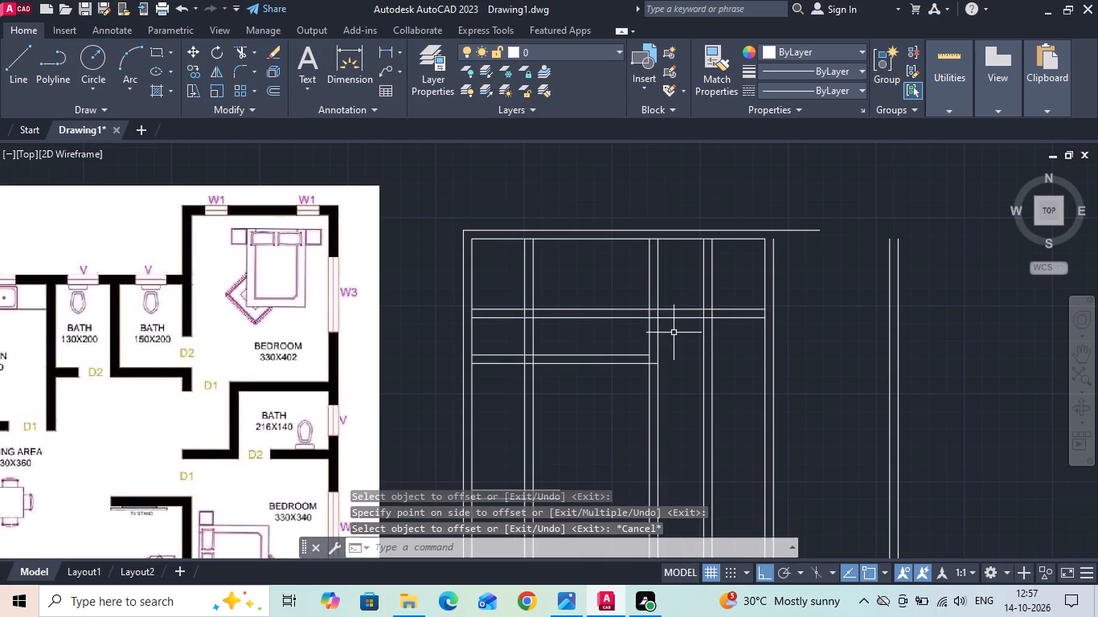
Trim the baths' bottom wall lines inside the kitchen's right-hand wall and erase the leftover pieces across the kitchen and work area.
text(tr)
key(space)
key(space)
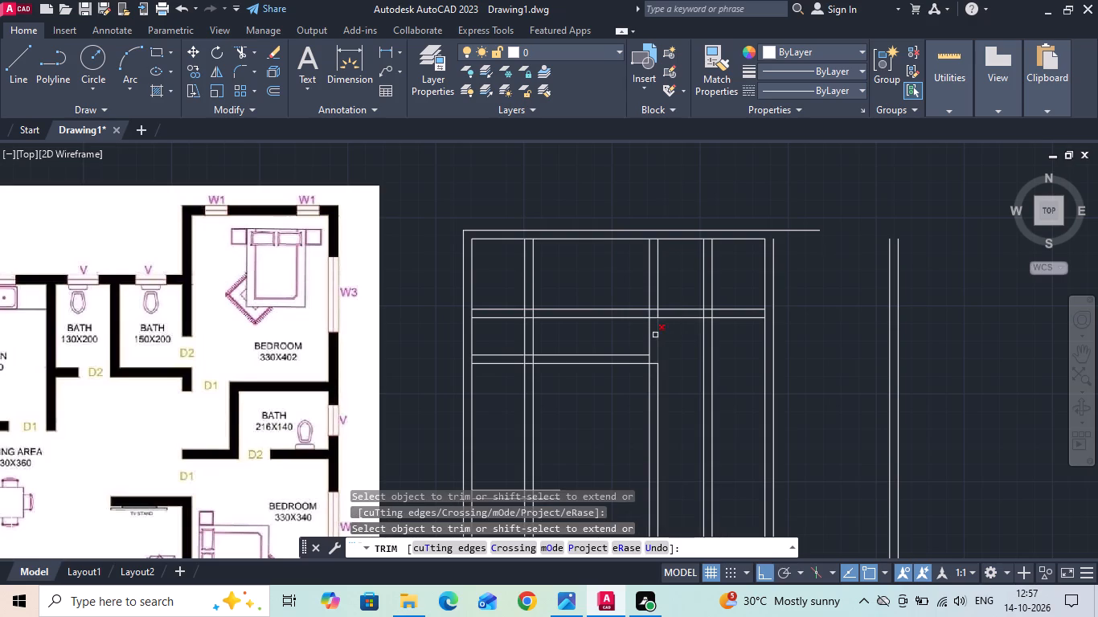
scroll(653, 326, up, 1)
click(653, 326)
click(651, 278)
key(Escape)
drag(599, 347, 585, 327)
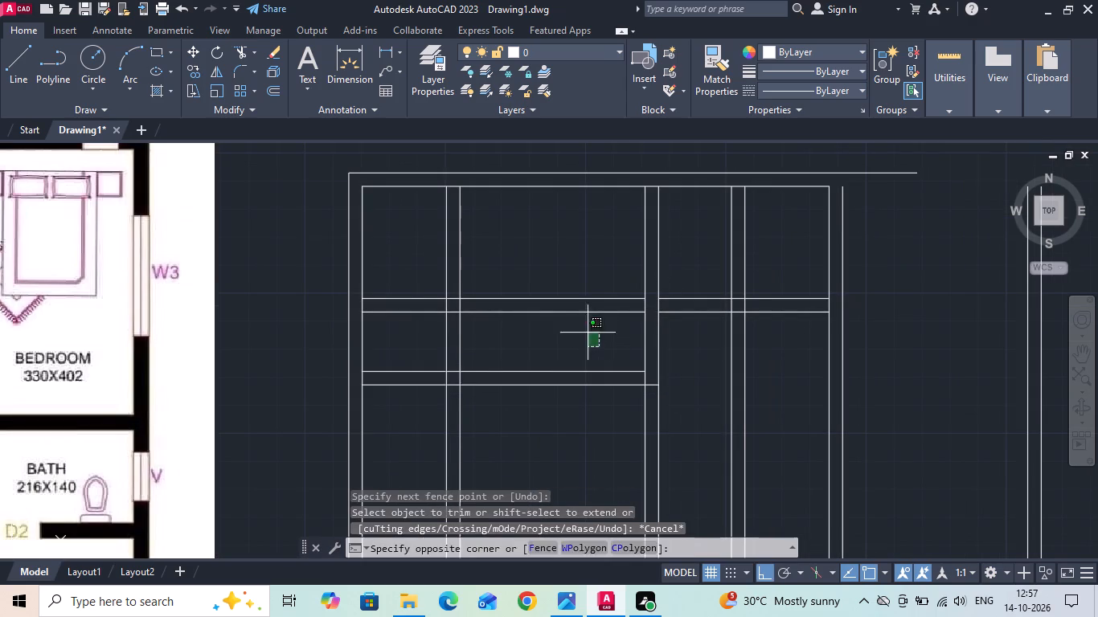
drag(585, 327, 575, 305)
click(567, 288)
key(Delete)
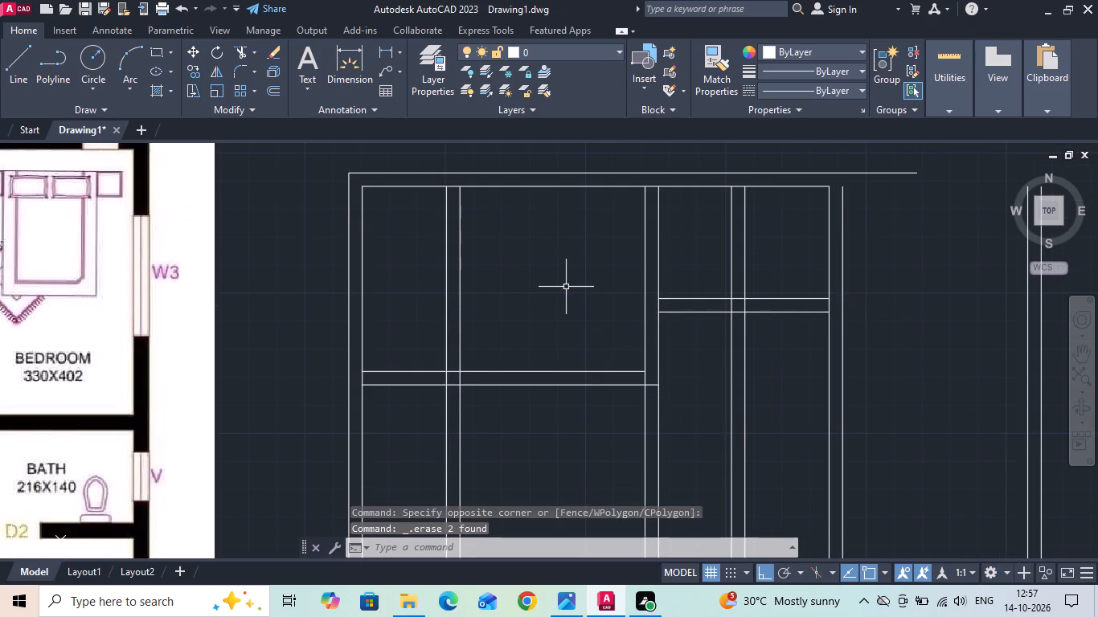
Trim the kitchen's right-hand wall lines below the kitchen and the wall lines between the baths below the baths' bottom wall.
scroll(567, 288, down, 2)
middle_drag(567, 300, 579, 243)
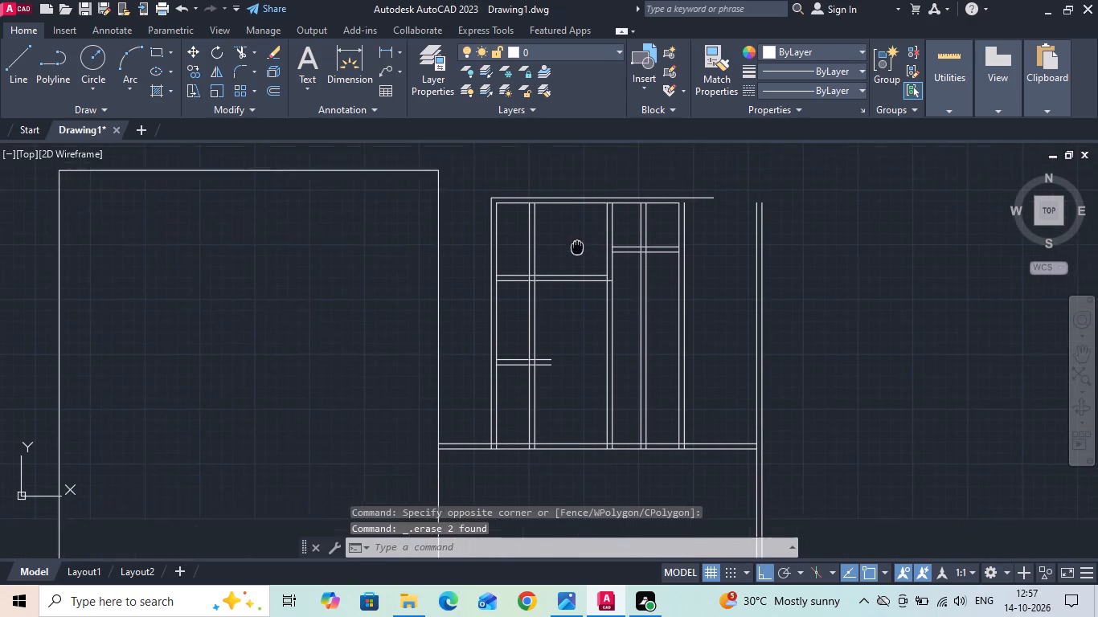
middle_drag(579, 243, 584, 224)
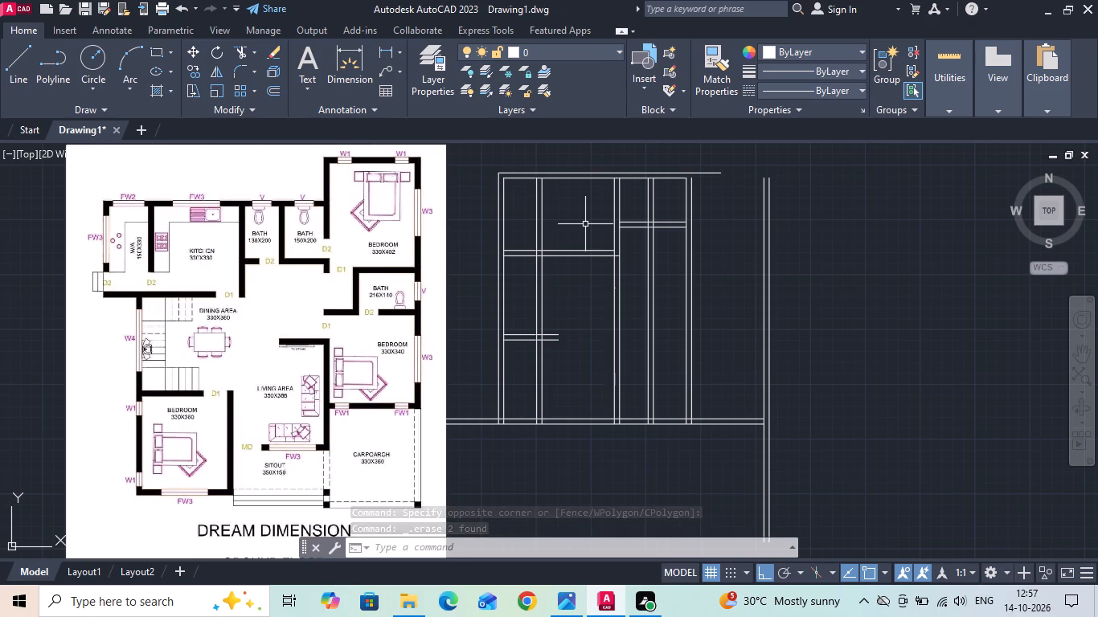
text(tr)
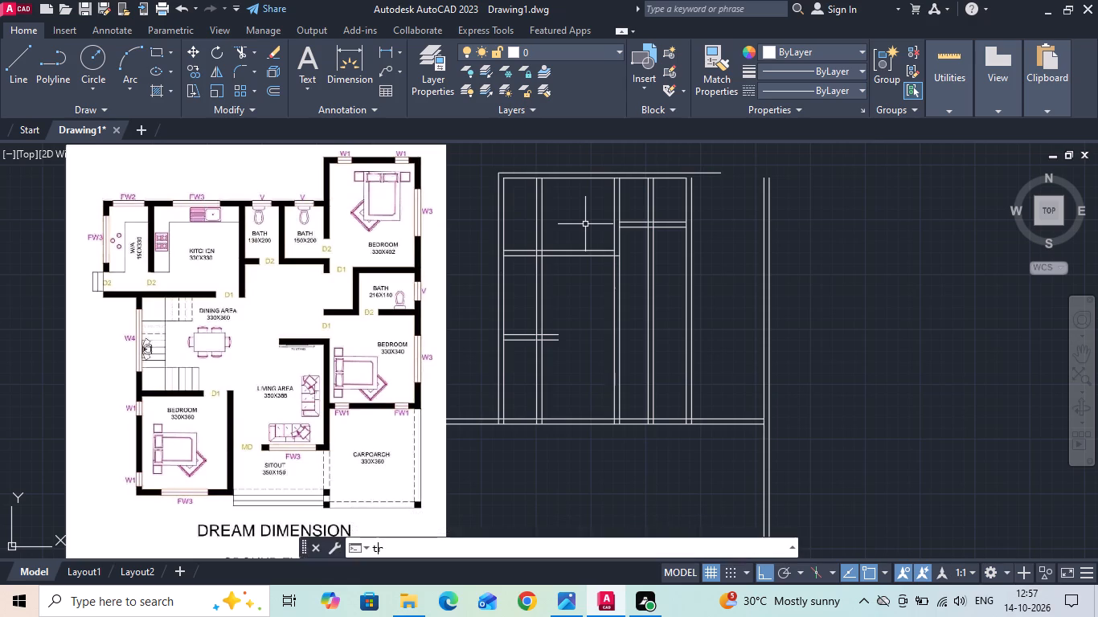
key(space)
drag(597, 323, 624, 333)
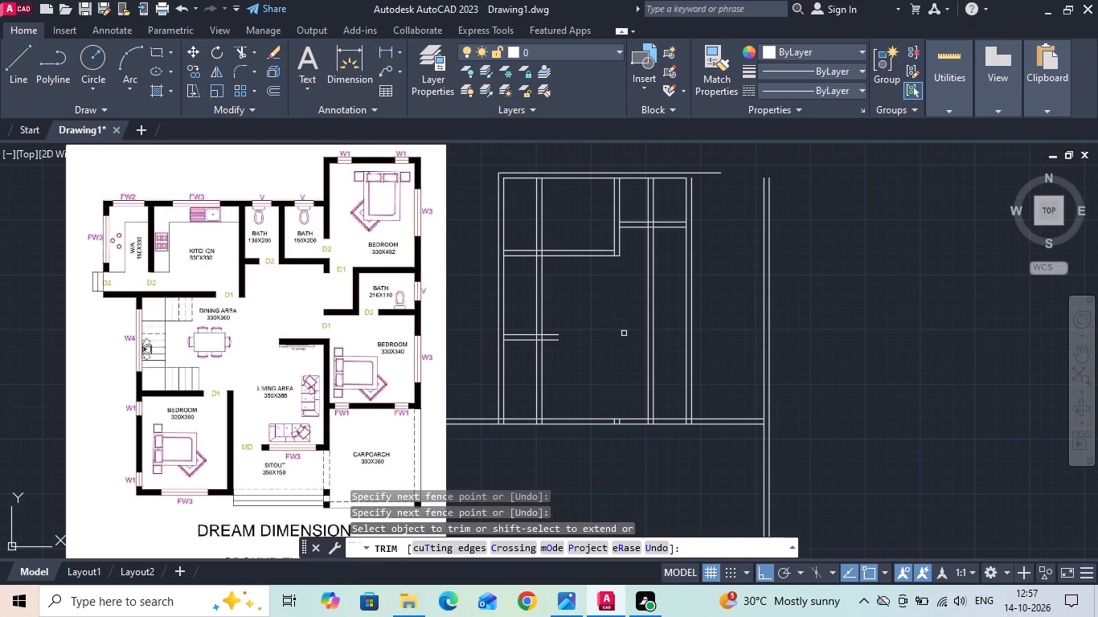
drag(627, 332, 640, 323)
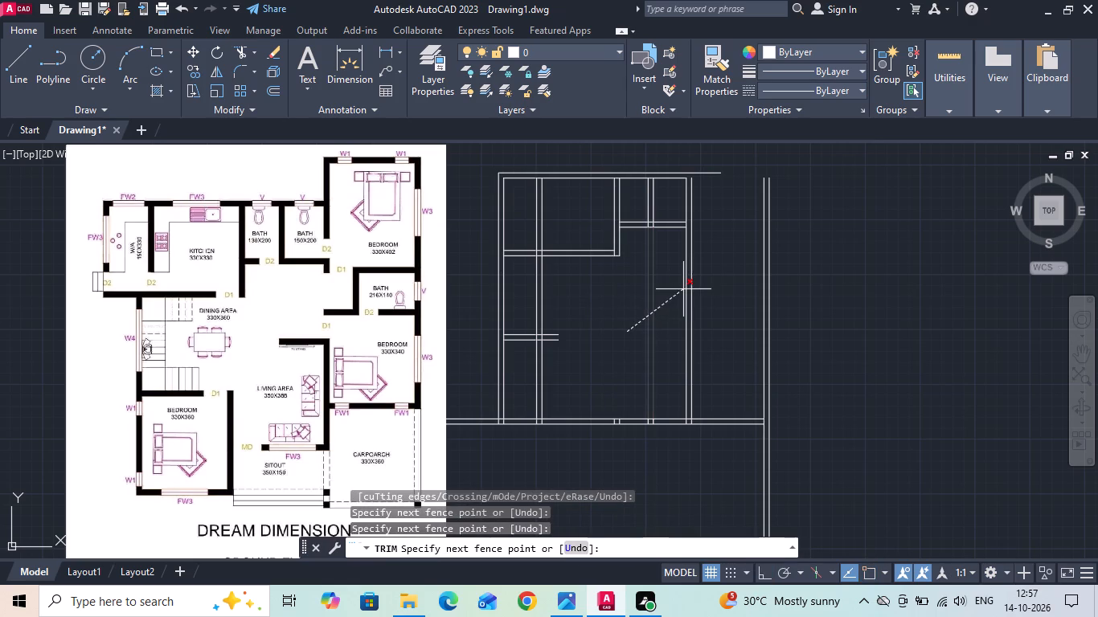
click(662, 301)
key(Escape)
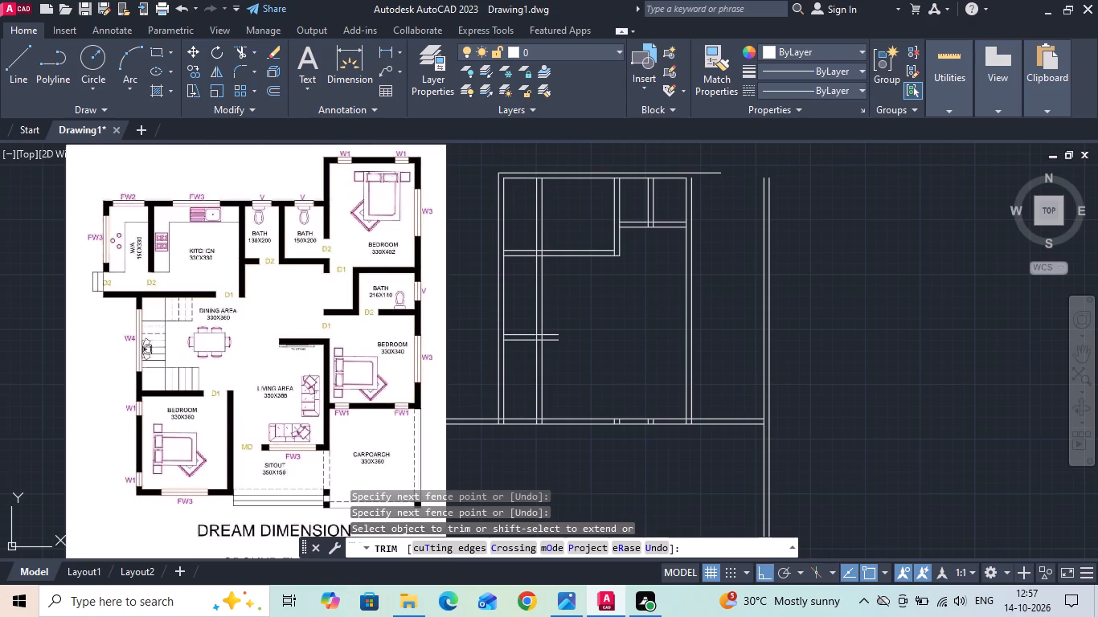
Extend the lower line of the baths' bottom wall to the outer line of the second bath's right-hand wall.
text(ex)
key(space)
click(676, 229)
key(Escape)
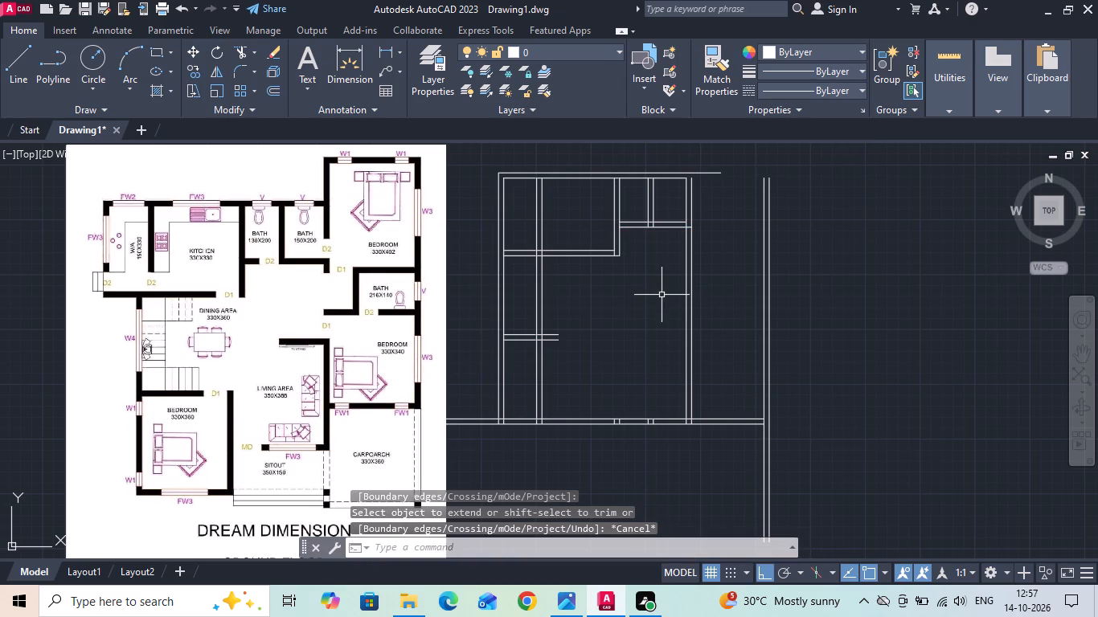
key(Escape)
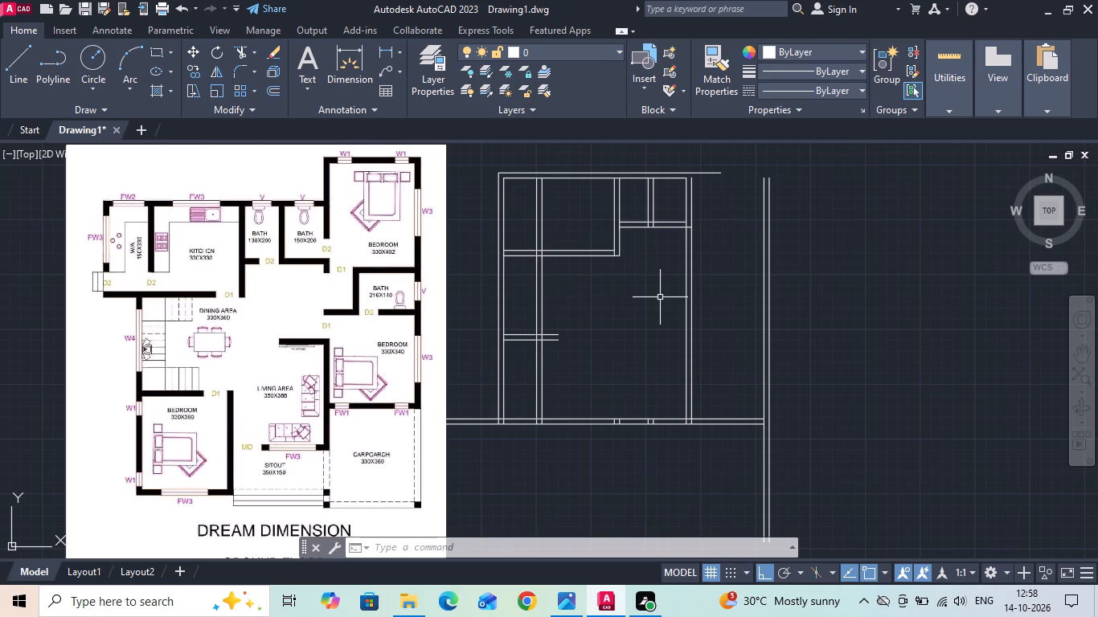
Measure the kitchen's inner width on the reference plan image with a linear dimension, without placing it.
scroll(129, 280, up, 2)
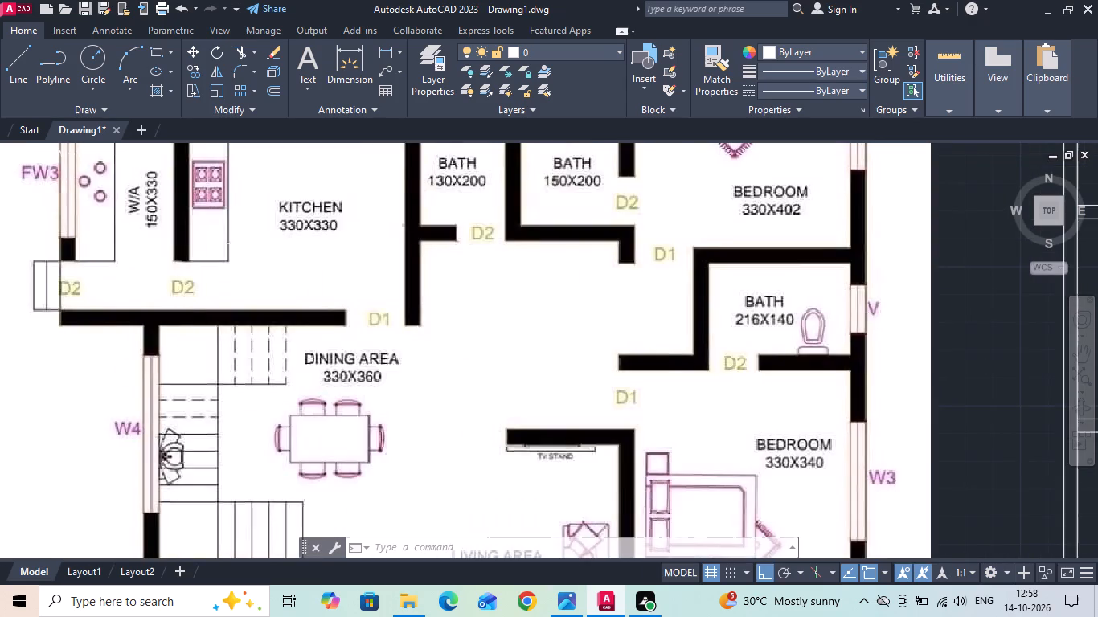
scroll(360, 321, down, 1)
middle_drag(378, 303, 378, 371)
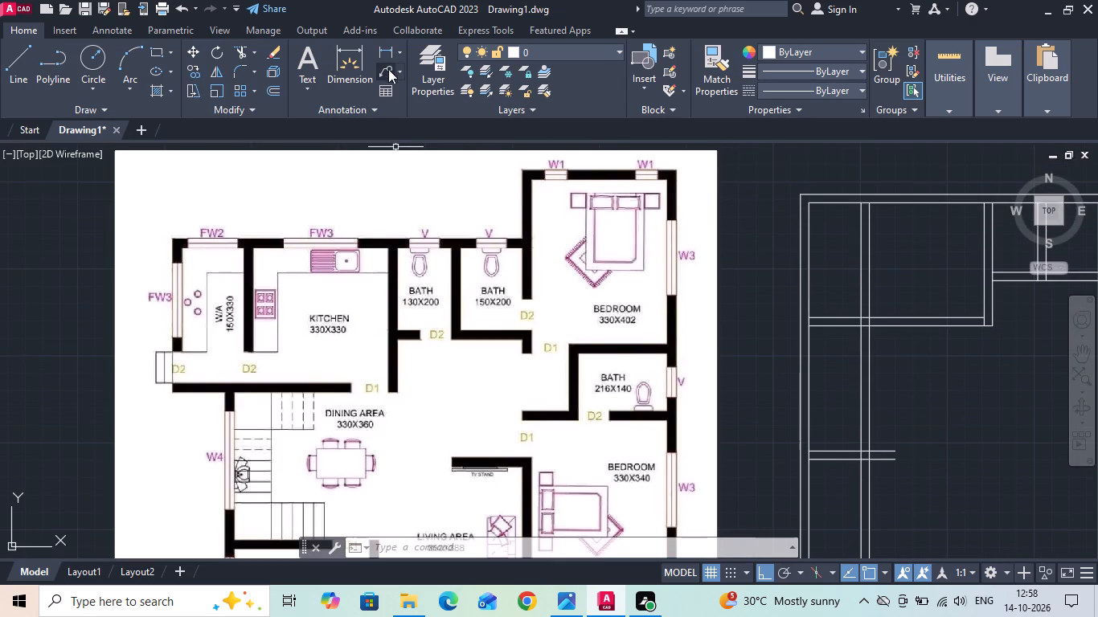
click(388, 51)
scroll(378, 388, up, 1)
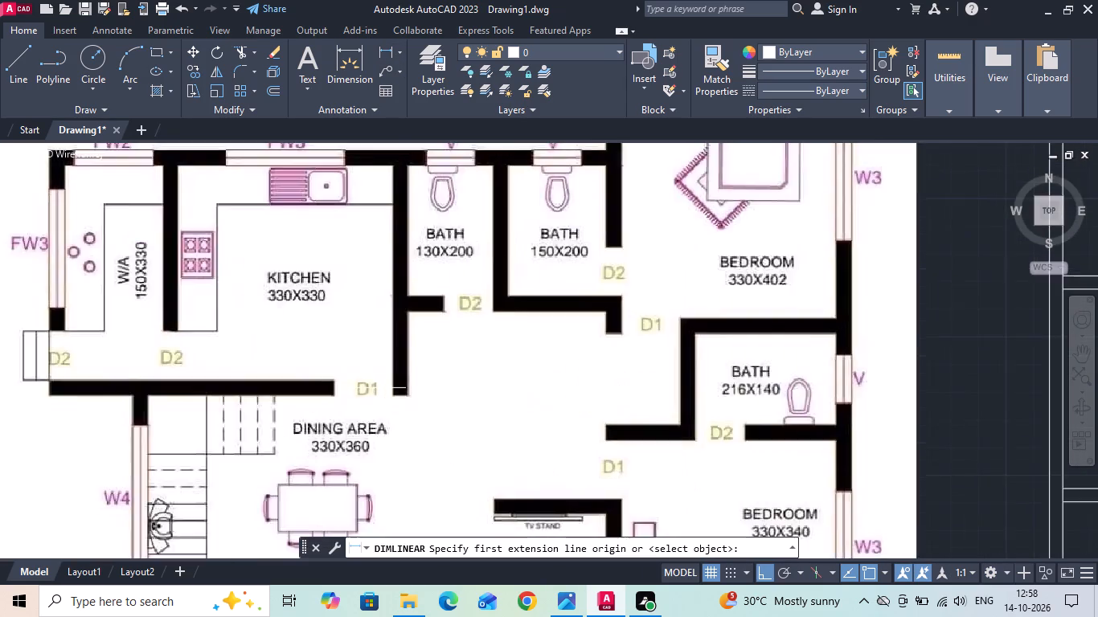
scroll(378, 388, up, 2)
scroll(385, 408, down, 1)
middle_drag(278, 349, 290, 385)
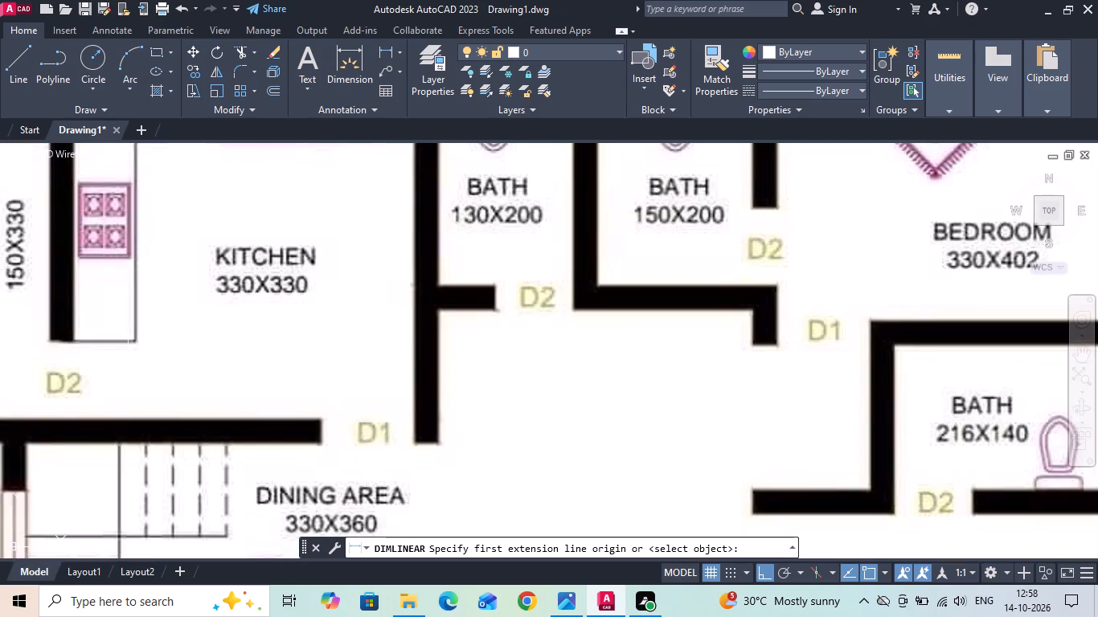
click(72, 312)
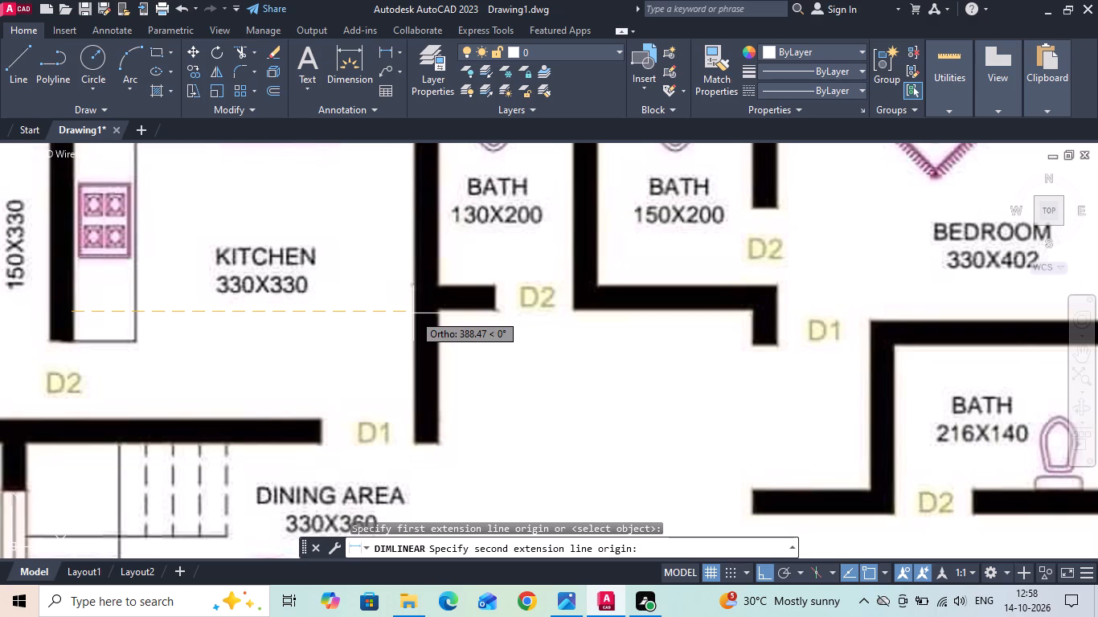
key(Escape)
Scale the reference plan image down slightly about its upper right corner, picking the scale point about 1013 cm to the left.
scroll(413, 316, down, 2)
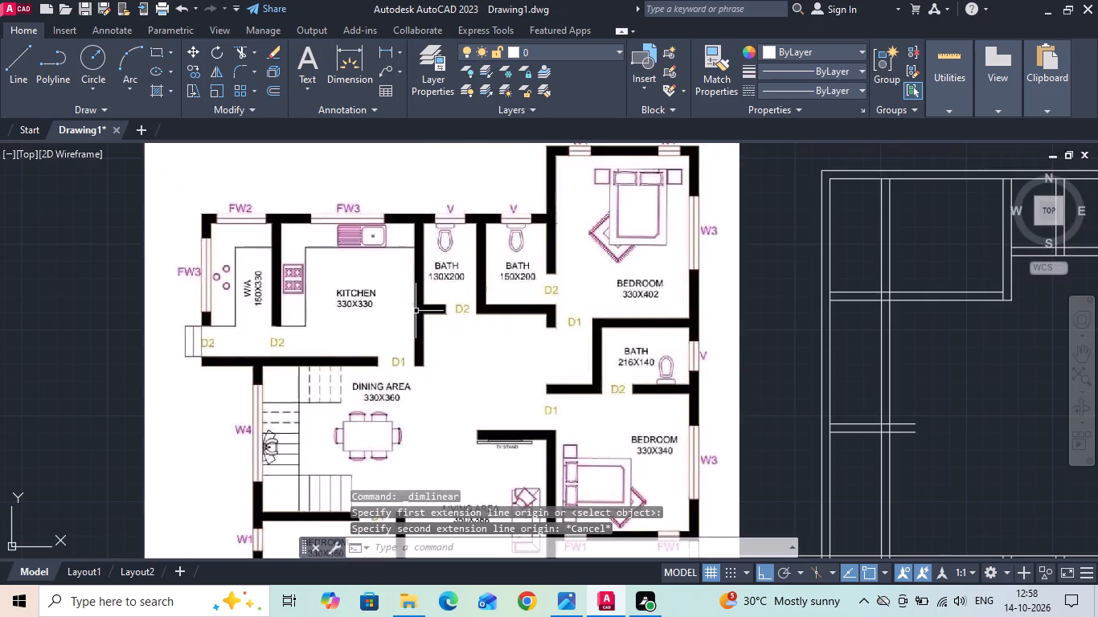
click(420, 308)
click(391, 291)
scroll(391, 291, down, 2)
scroll(489, 253, up, 1)
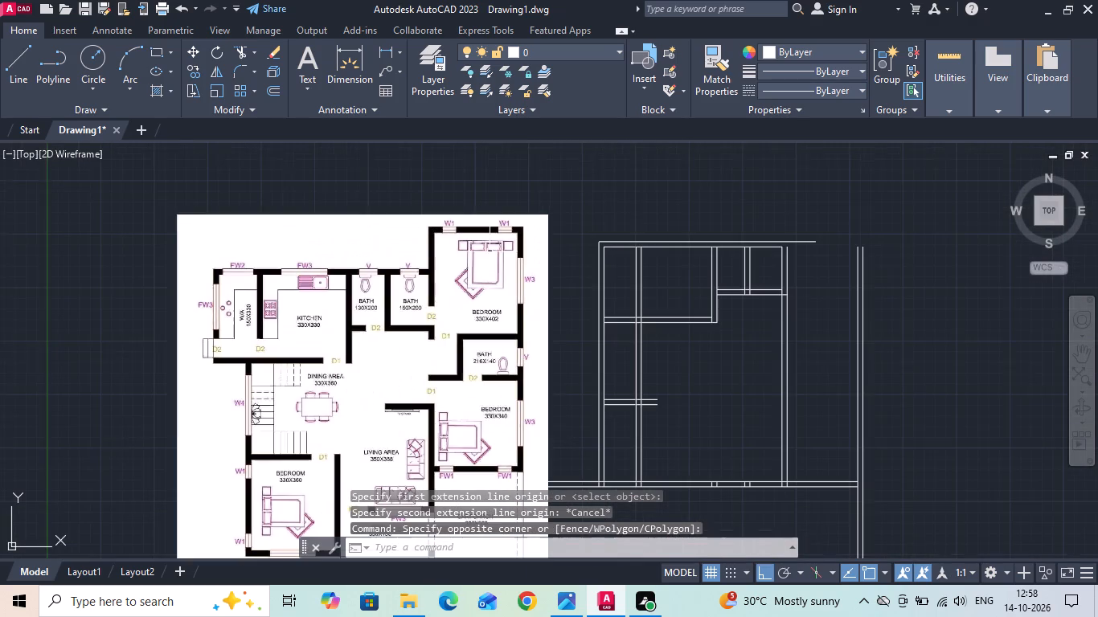
click(570, 259)
click(499, 246)
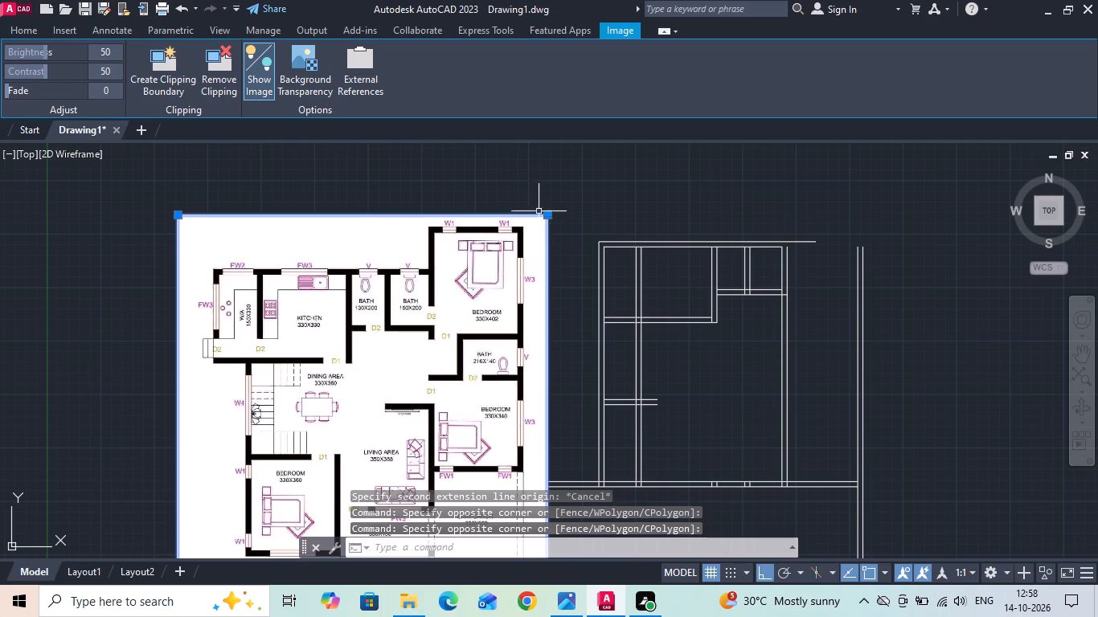
click(550, 215)
click(489, 252)
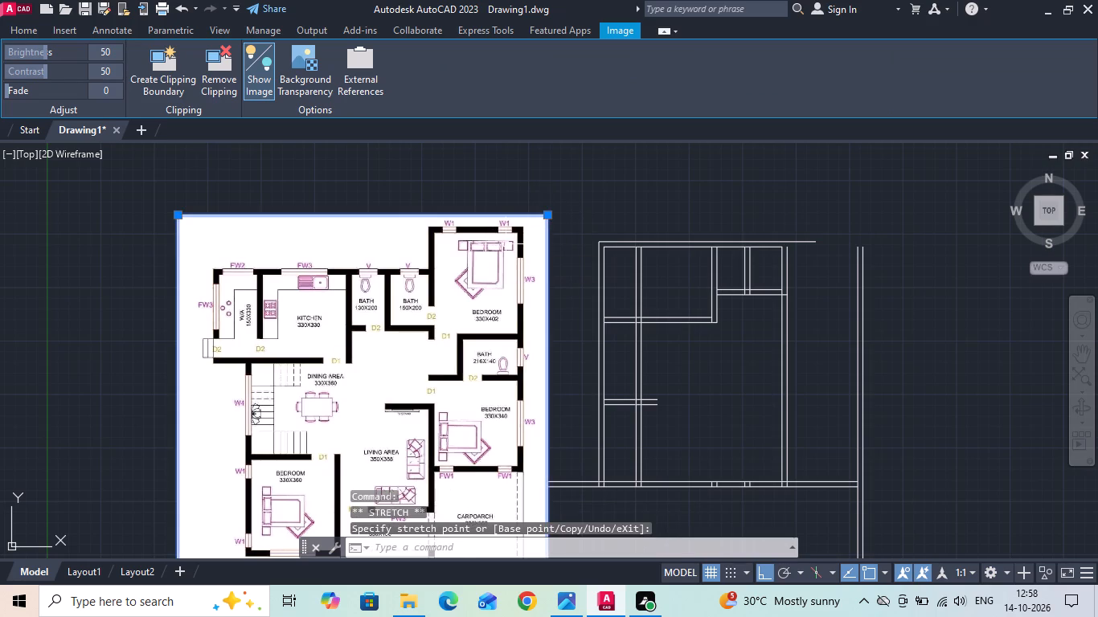
right_click(506, 243)
click(527, 325)
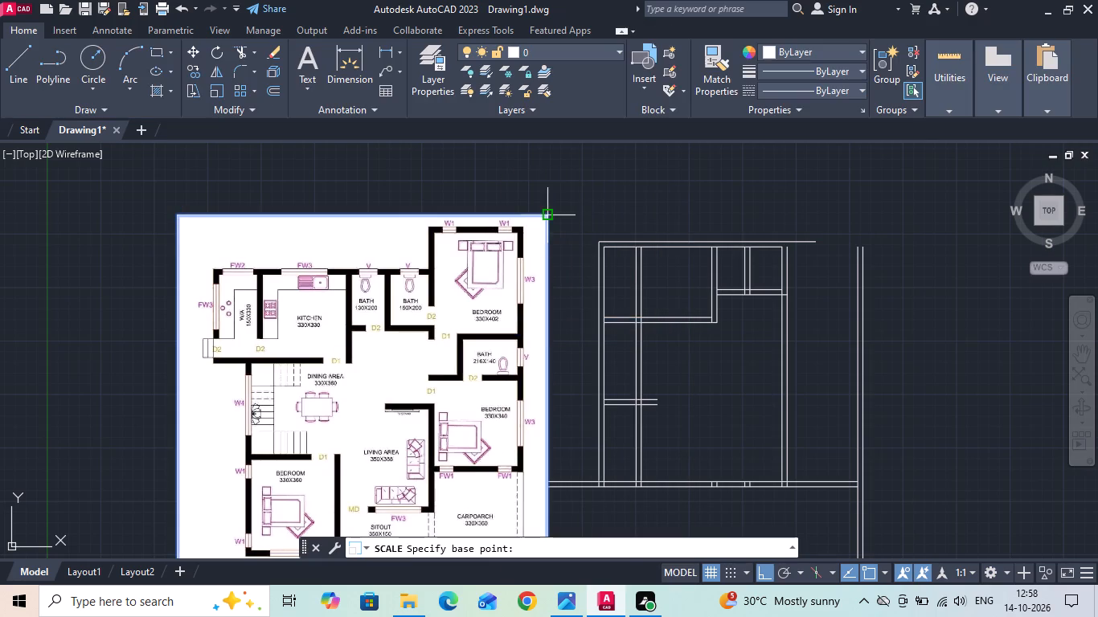
click(544, 214)
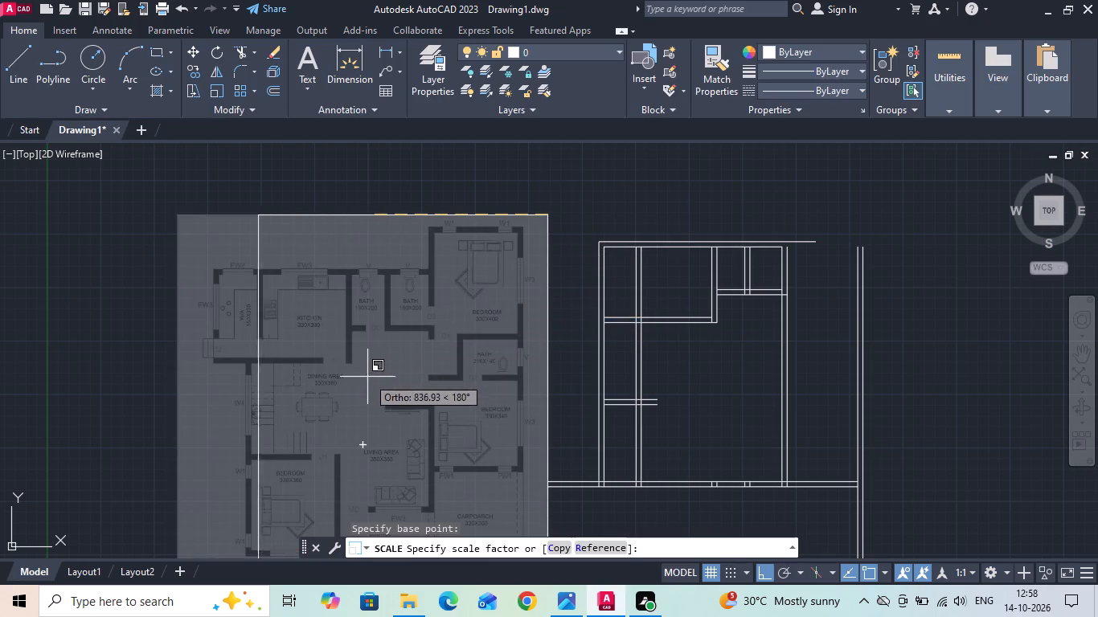
click(328, 348)
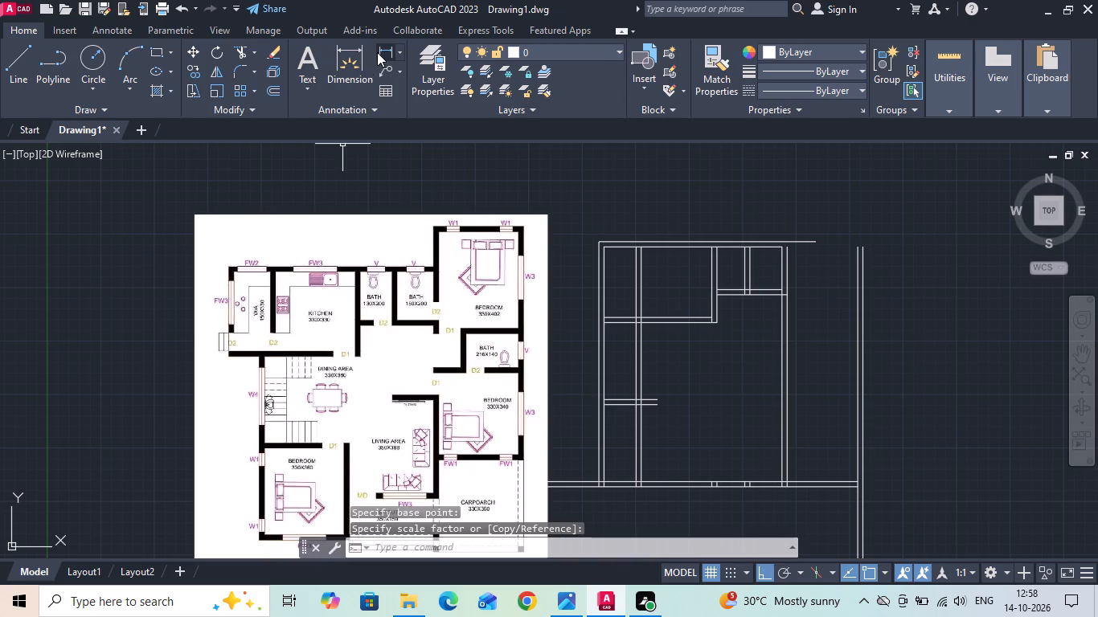
Measure the kitchen's inner width on the rescaled reference image with a linear dimension, without placing it.
click(379, 52)
scroll(280, 319, up, 3)
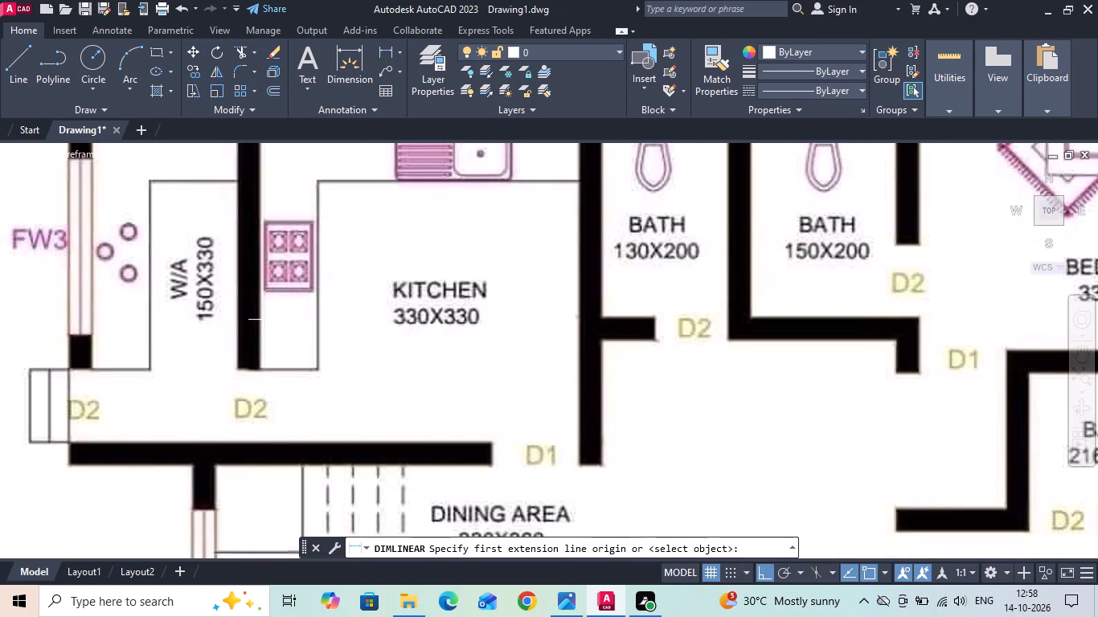
click(259, 335)
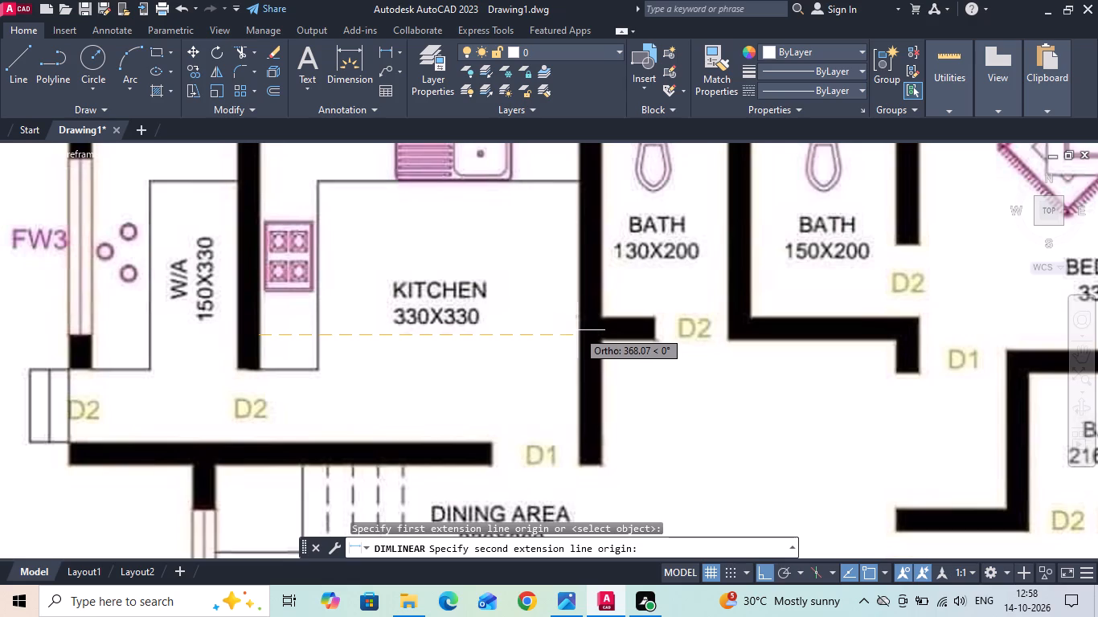
key(Escape)
Scale the reference plan image down slightly about its upper right corner, picking the scale point about 973 cm to the left.
scroll(437, 320, down, 5)
drag(479, 251, 453, 321)
click(449, 327)
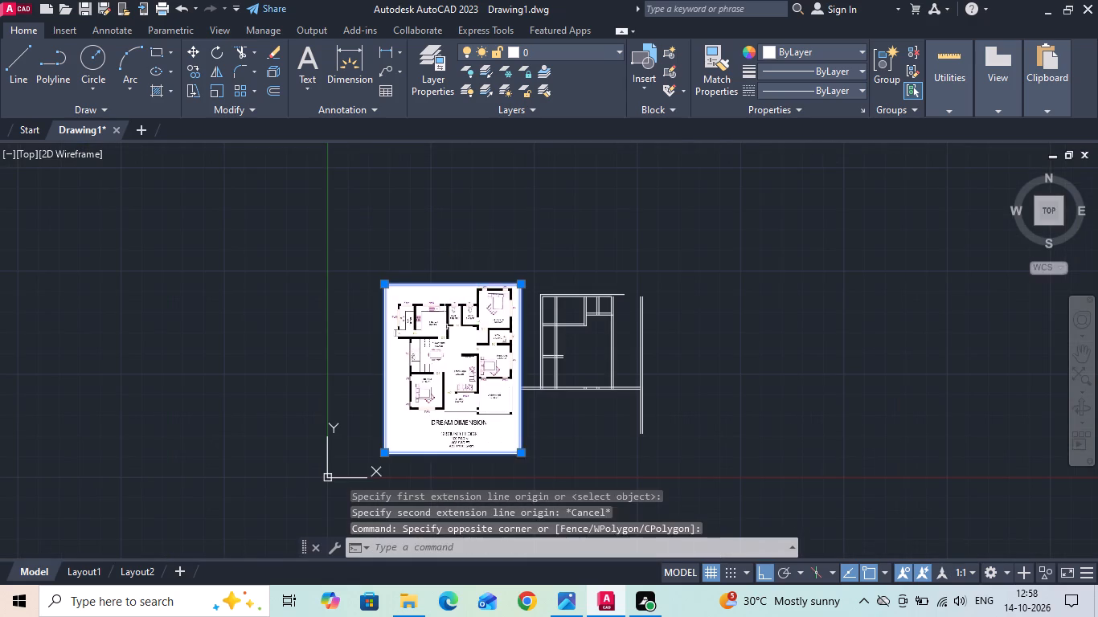
right_click(445, 327)
click(473, 327)
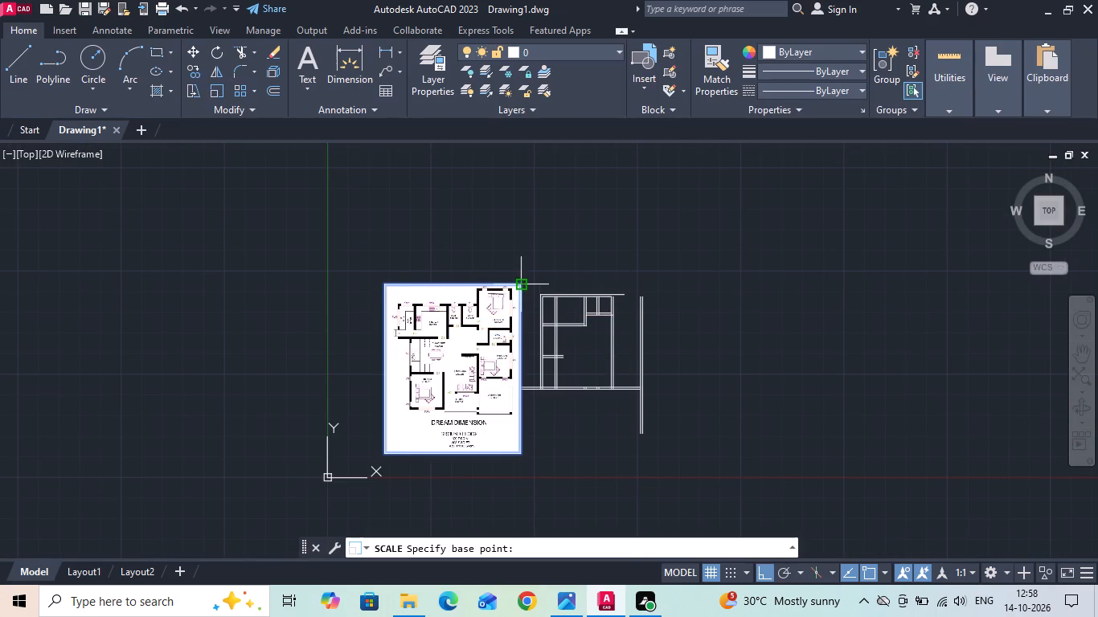
click(522, 285)
scroll(481, 317, up, 2)
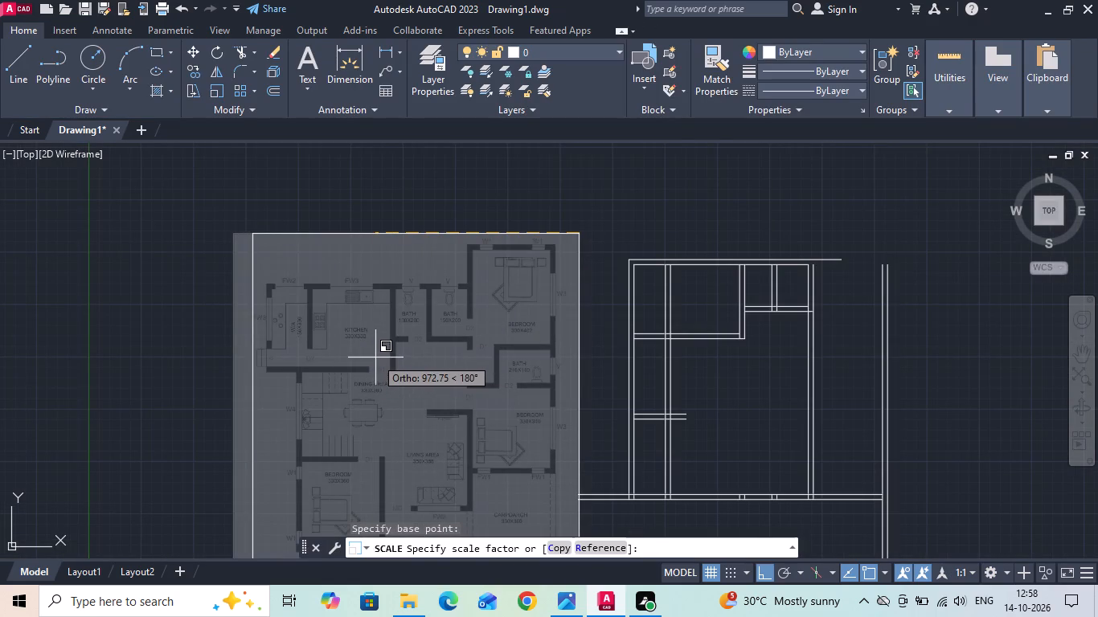
click(377, 357)
Measure the kitchen's inner width on the rescaled reference image with a linear dimension, without placing it.
click(389, 53)
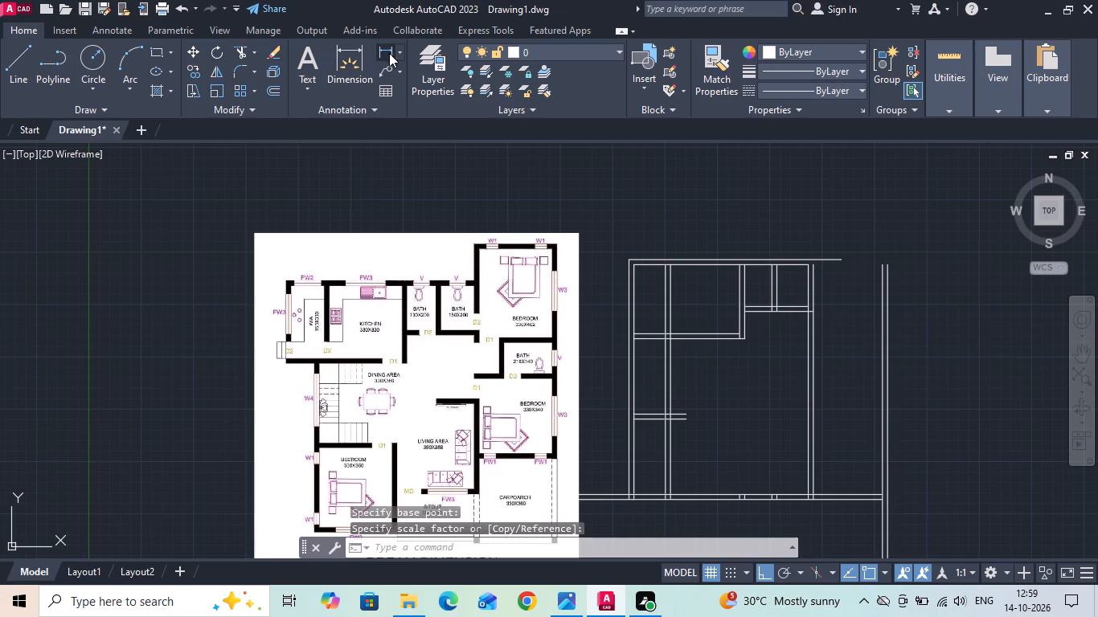
scroll(335, 341, up, 4)
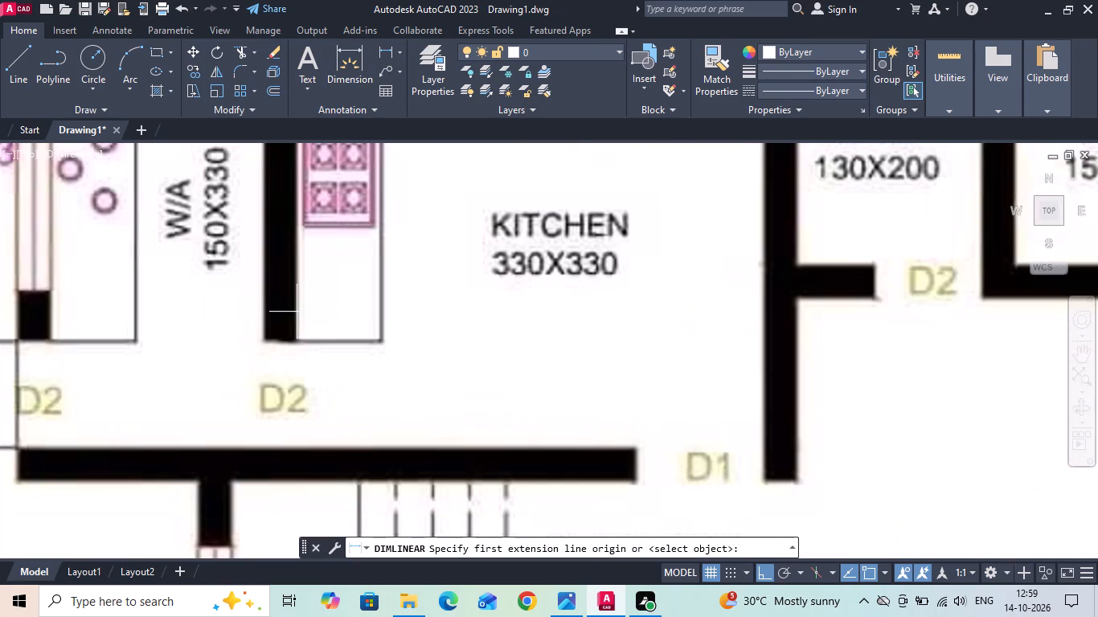
click(297, 311)
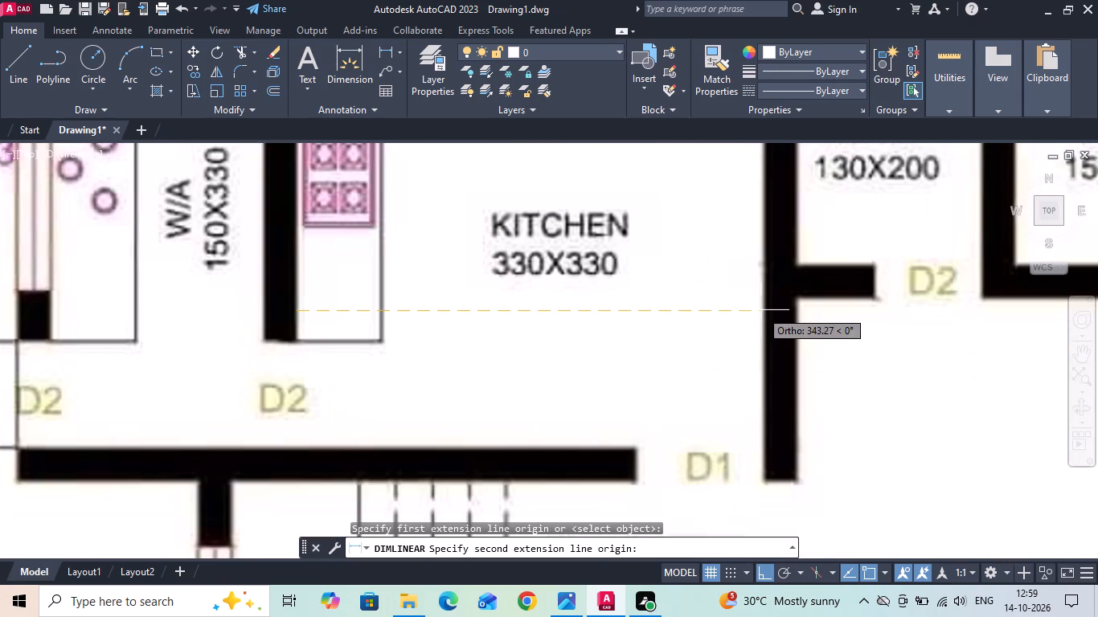
key(Escape)
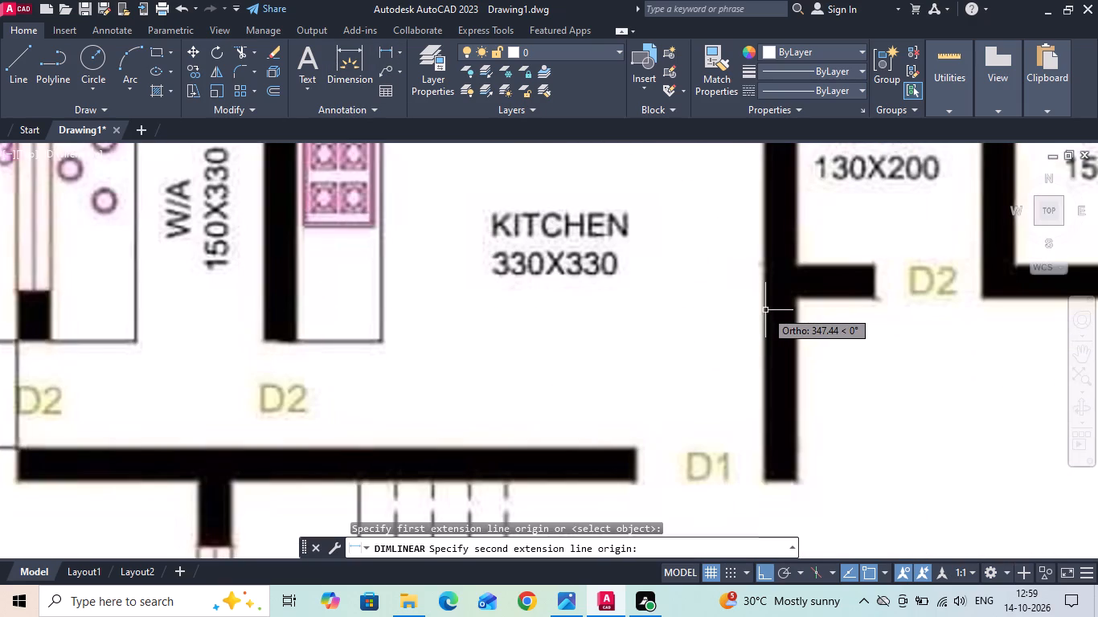
Scale the reference plan image down again about its upper right corner, bringing the kitchen's width close to its labelled 330 cm.
scroll(549, 343, down, 4)
drag(628, 194, 557, 293)
click(510, 327)
right_click(507, 322)
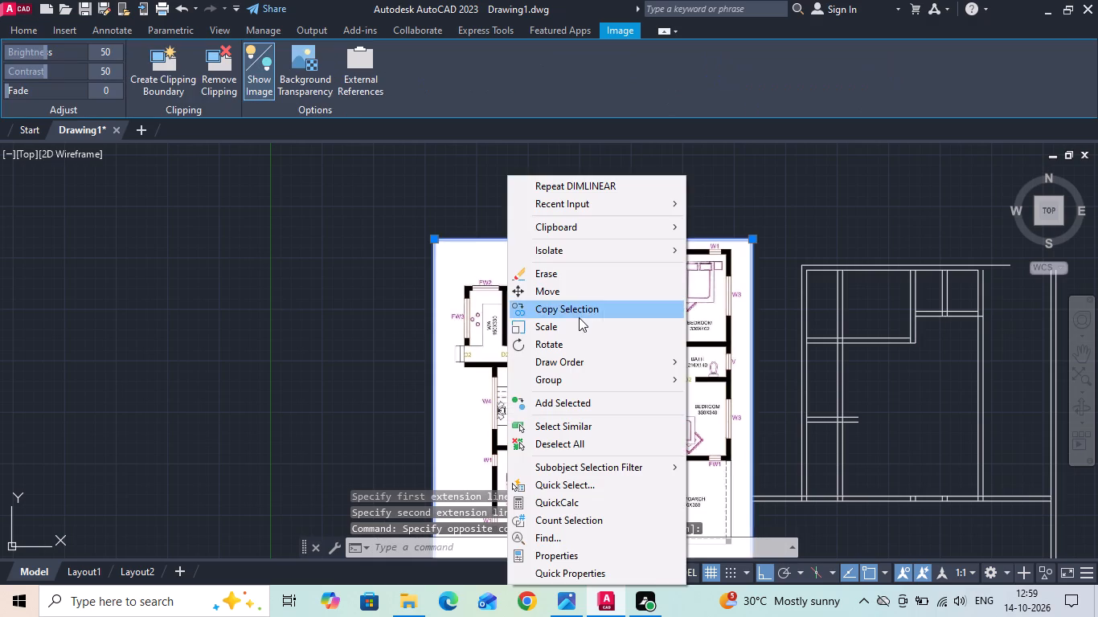
click(576, 330)
click(748, 239)
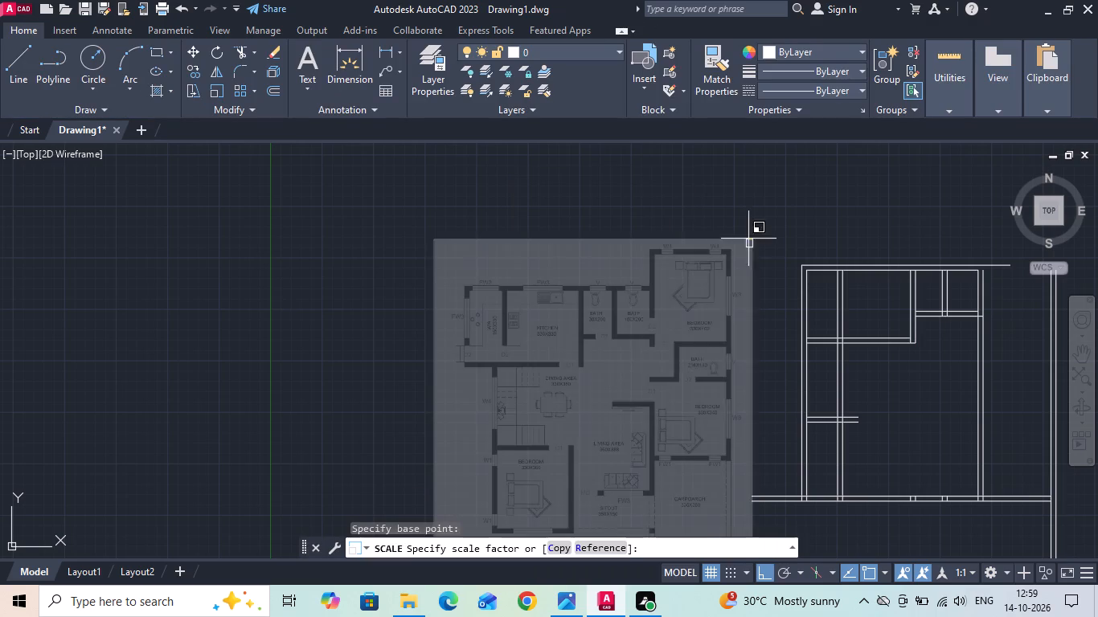
click(562, 370)
Check the kitchen's inner width on the rescaled reference image with a linear dimension, without placing it.
scroll(555, 325, up, 2)
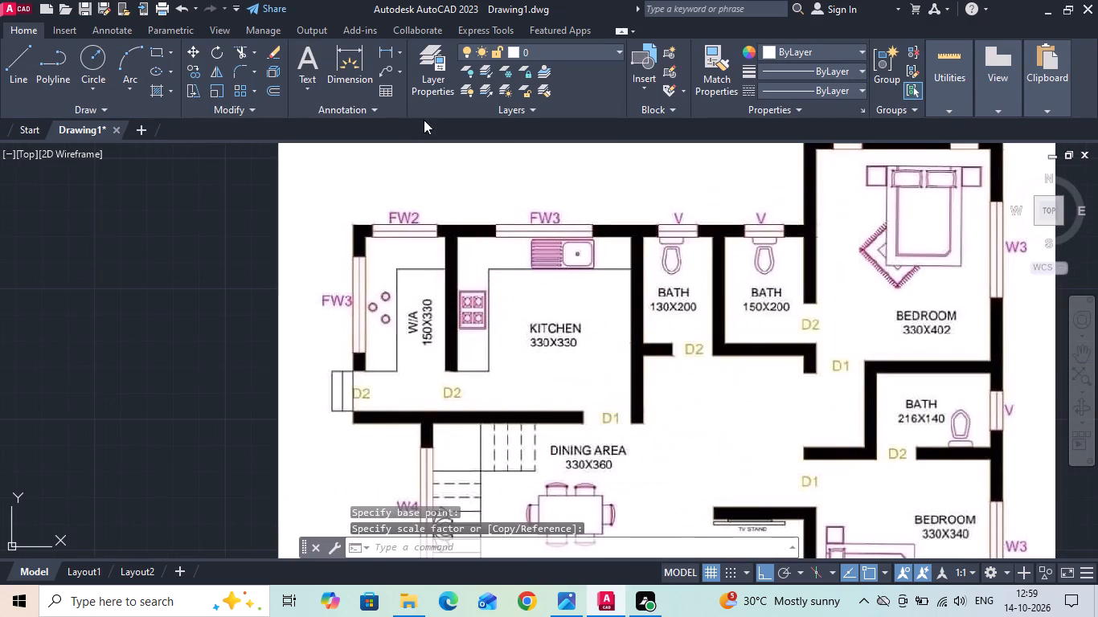
click(389, 51)
scroll(445, 345, up, 2)
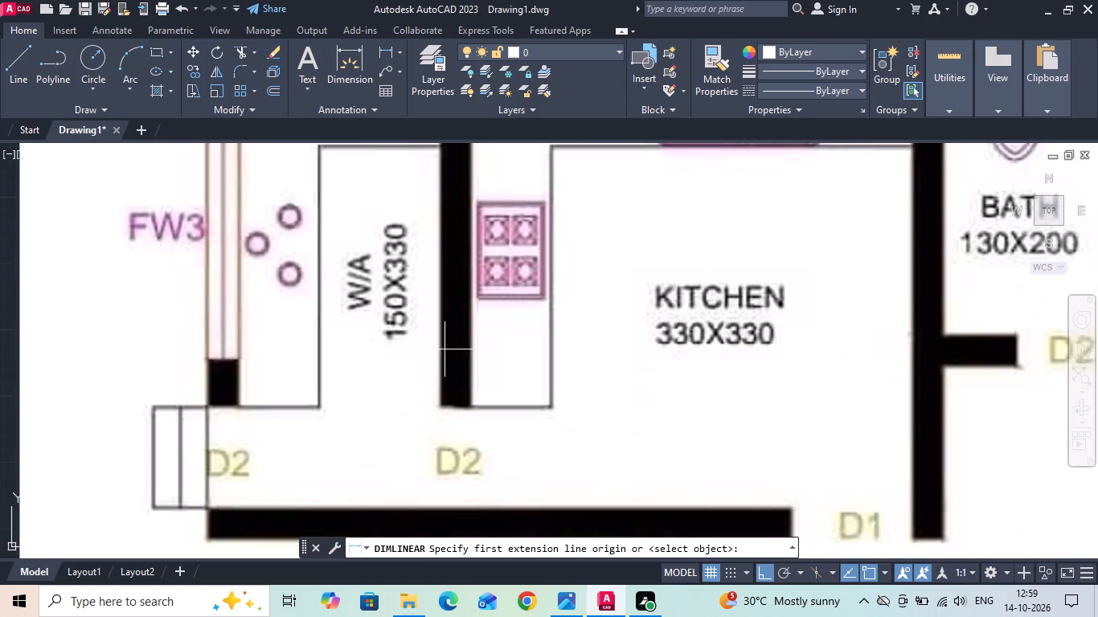
click(470, 366)
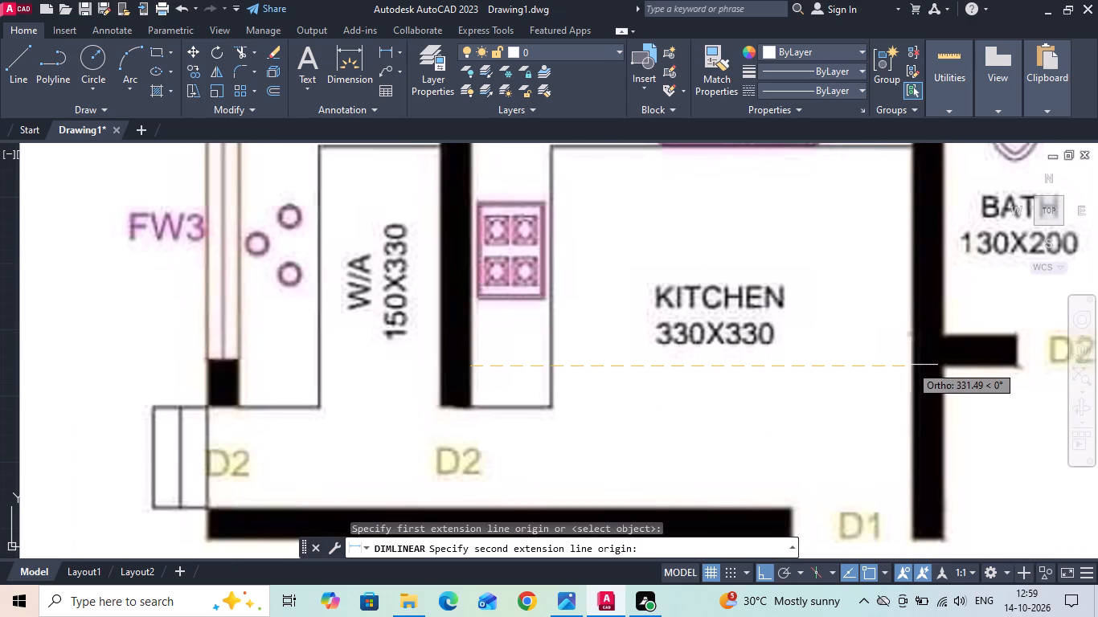
key(Escape)
Measure the width of the D1 door opening between the kitchen and the dining area, without placing the dimension.
scroll(391, 340, down, 2)
scroll(469, 392, up, 2)
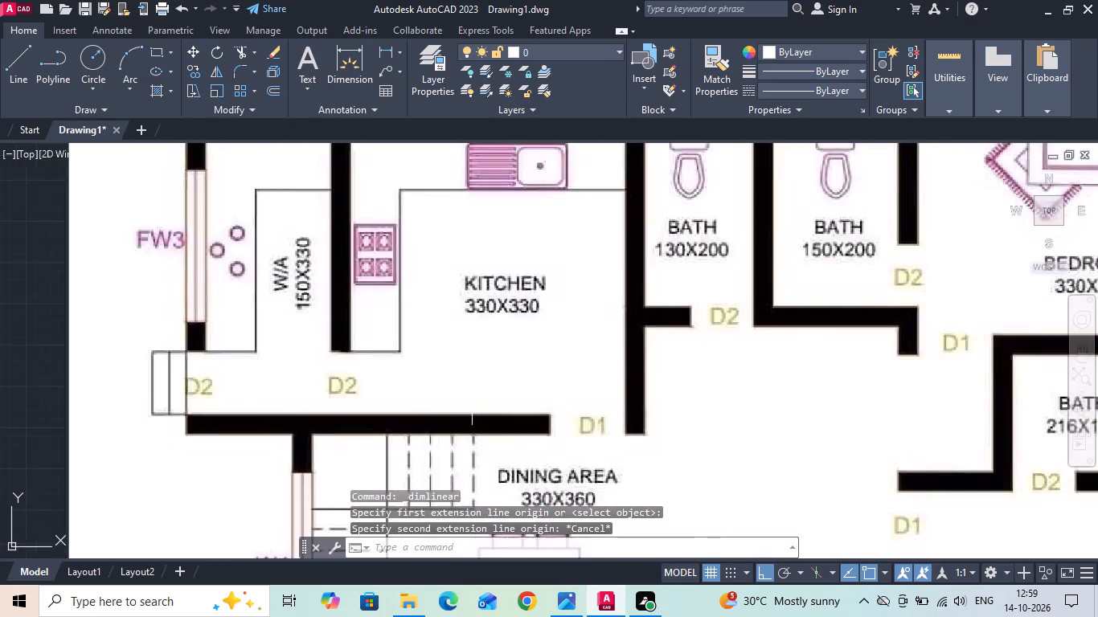
key(space)
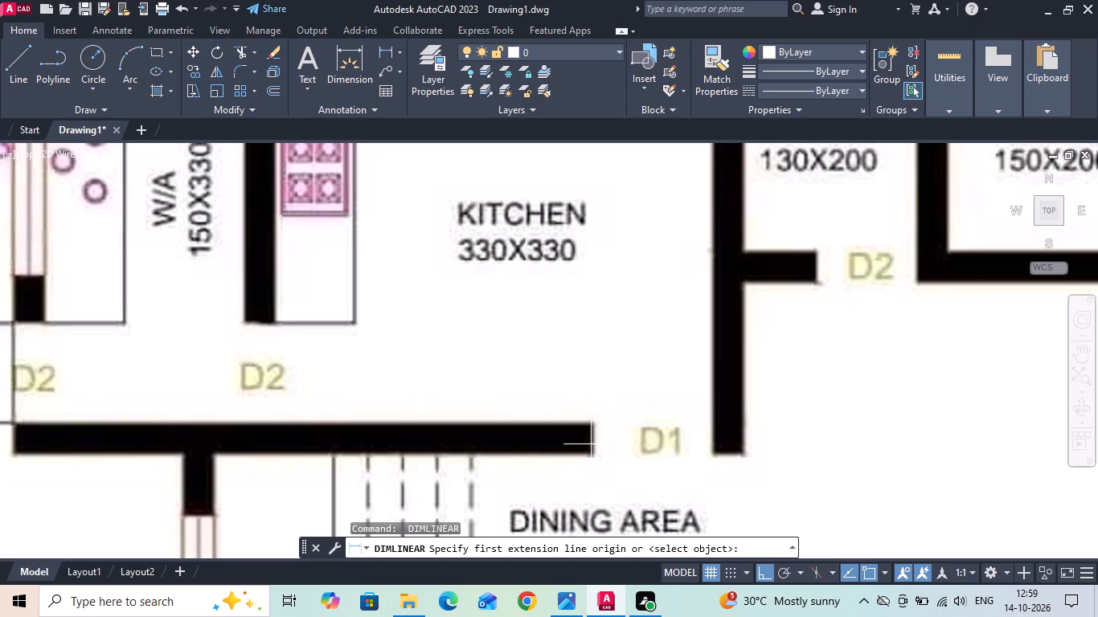
click(595, 445)
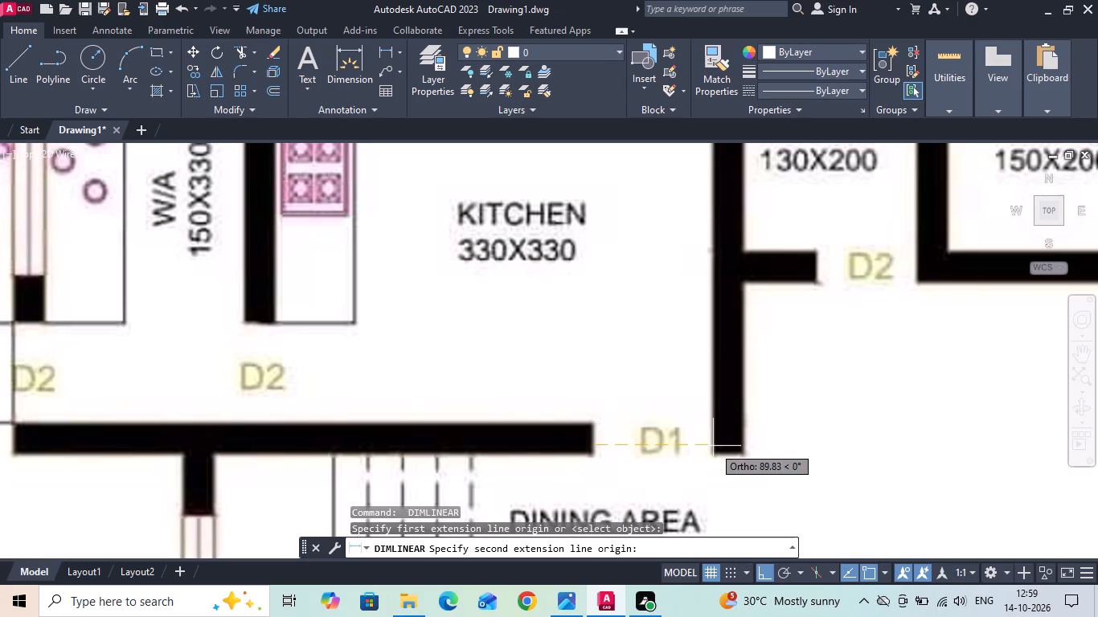
key(Escape)
Measure the inner width of the 130X200 bath on the reference image, without placing the dimension.
scroll(369, 346, down, 2)
scroll(462, 235, up, 2)
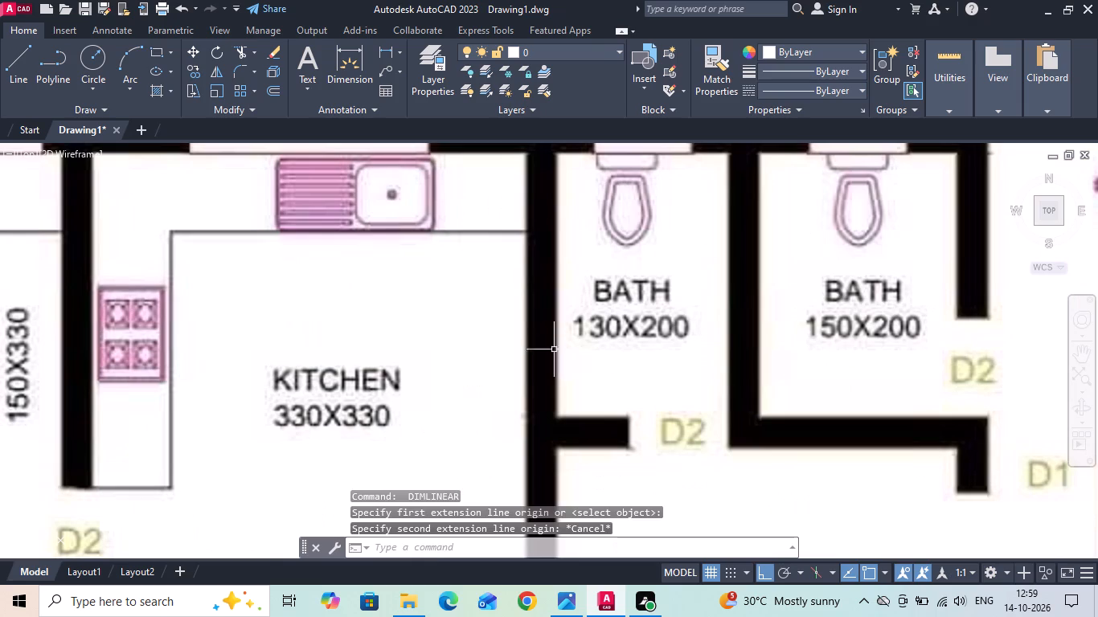
key(space)
click(556, 374)
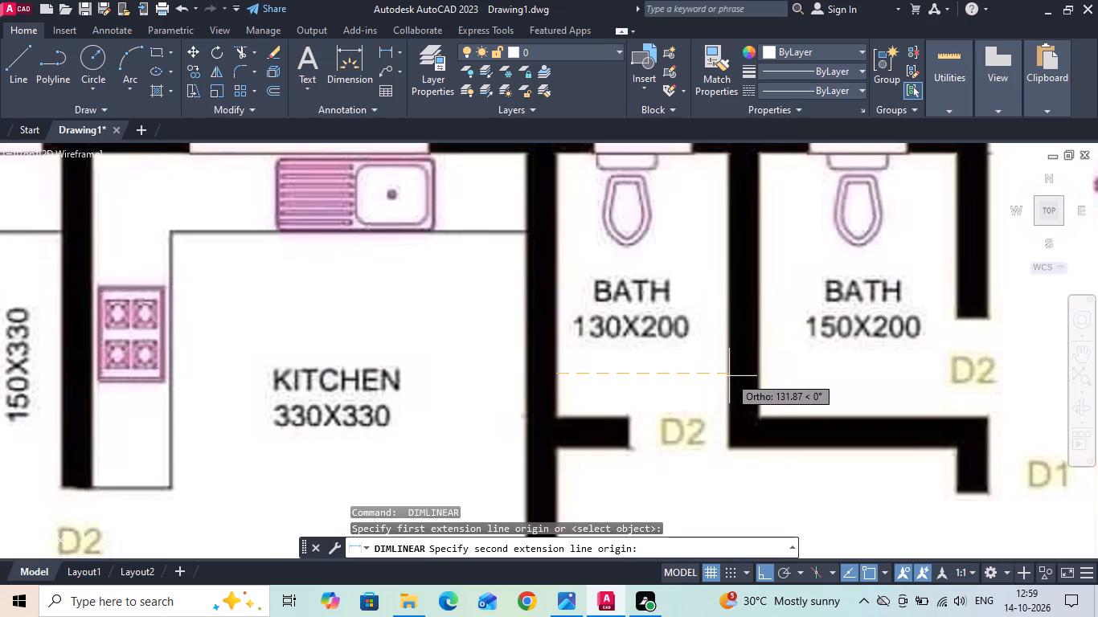
key(Escape)
Examine the lower part of the reference plan around the front bedroom, sitout and car porch.
scroll(424, 282, down, 3)
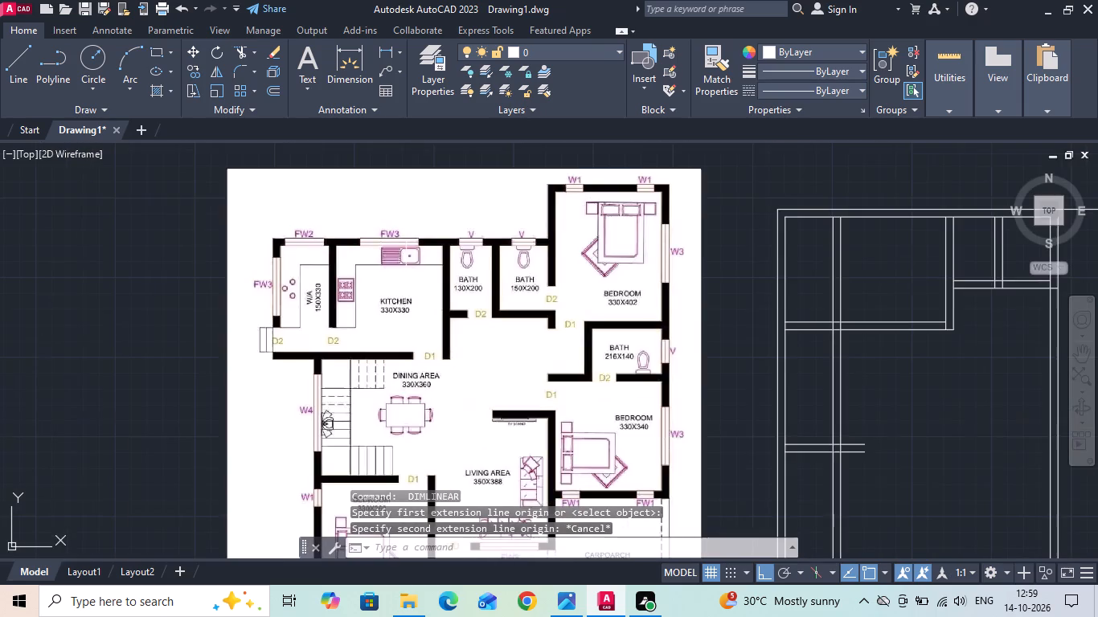
scroll(371, 250, down, 1)
scroll(407, 431, up, 1)
middle_drag(413, 436, 413, 273)
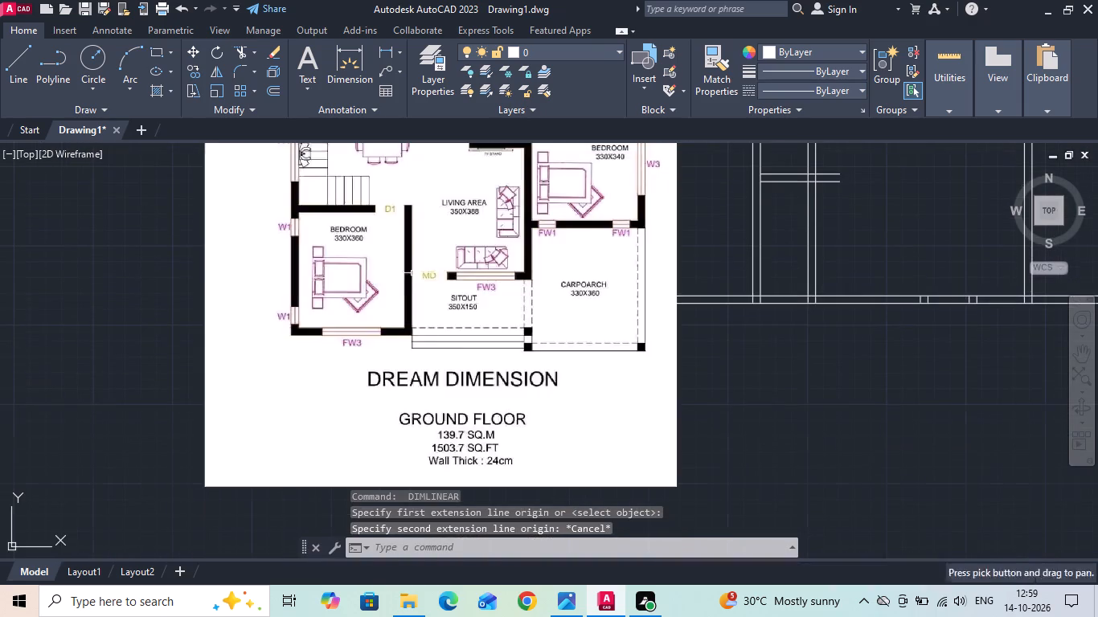
scroll(433, 355, up, 2)
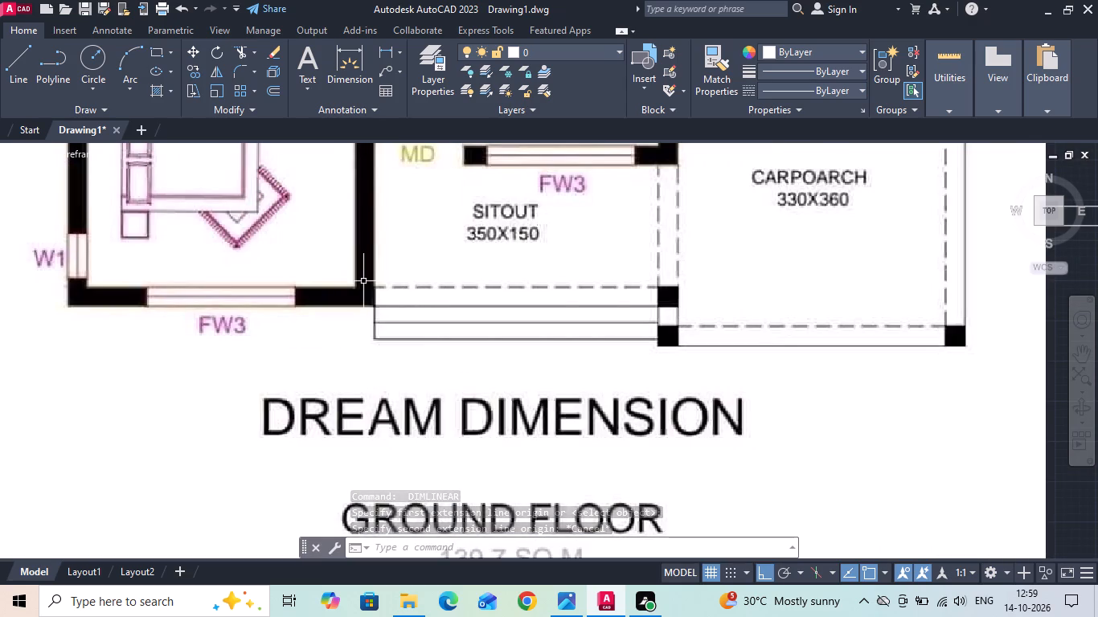
scroll(363, 281, up, 1)
scroll(307, 360, down, 1)
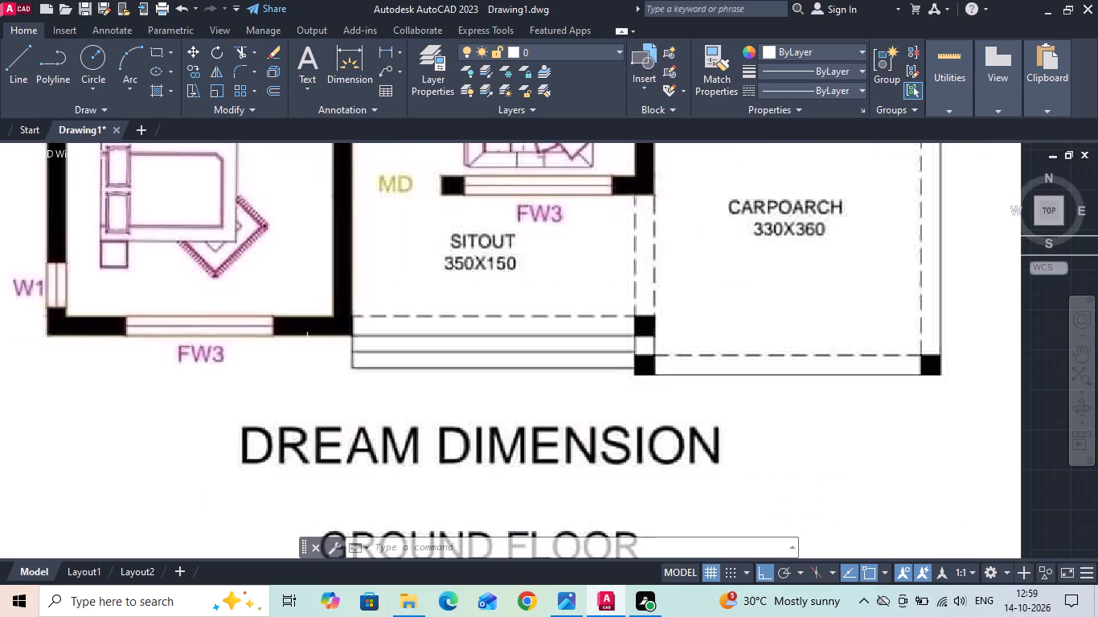
scroll(456, 405, down, 2)
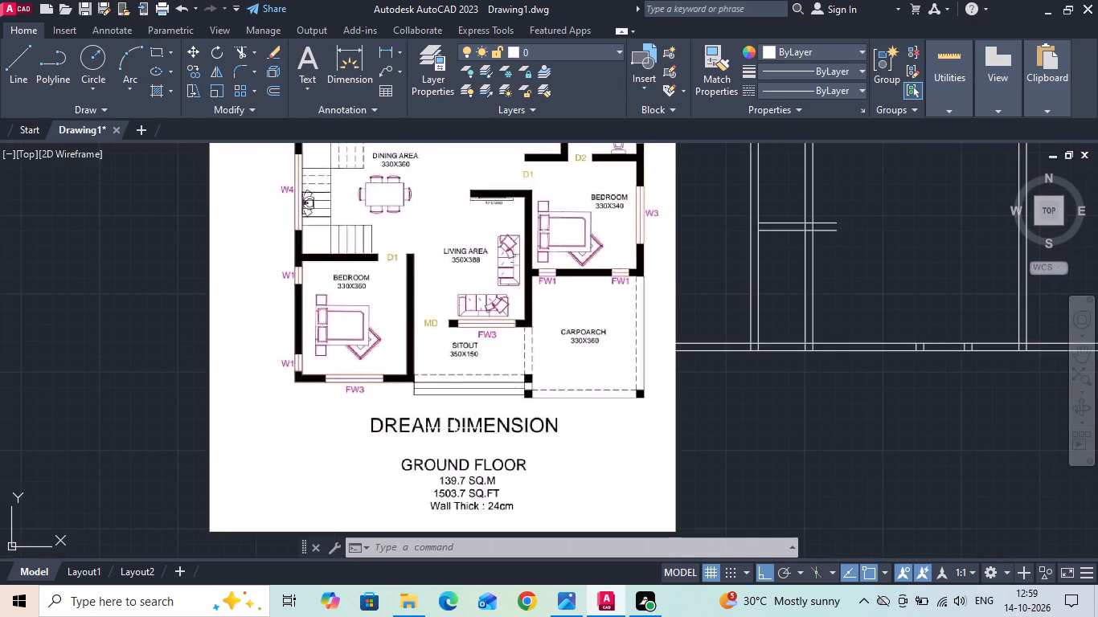
middle_drag(456, 275, 462, 447)
Measure the offset from the dining area's outer left wall face to the left end of the kitchen's bottom wall, without placing the dimension.
scroll(462, 395, down, 1)
scroll(359, 359, up, 3)
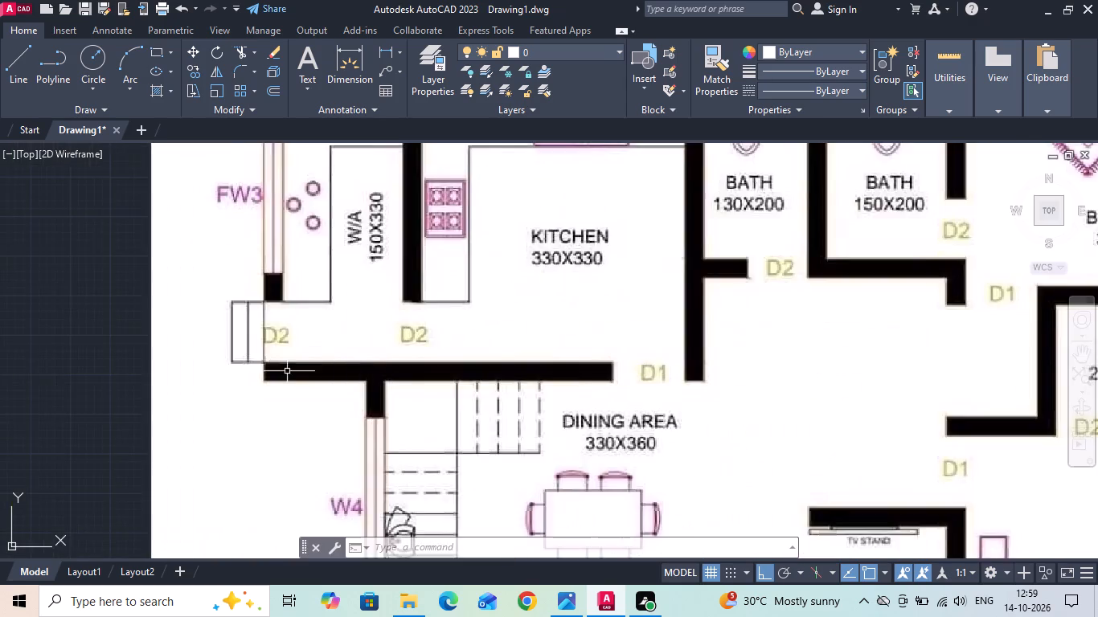
scroll(286, 372, up, 2)
key(space)
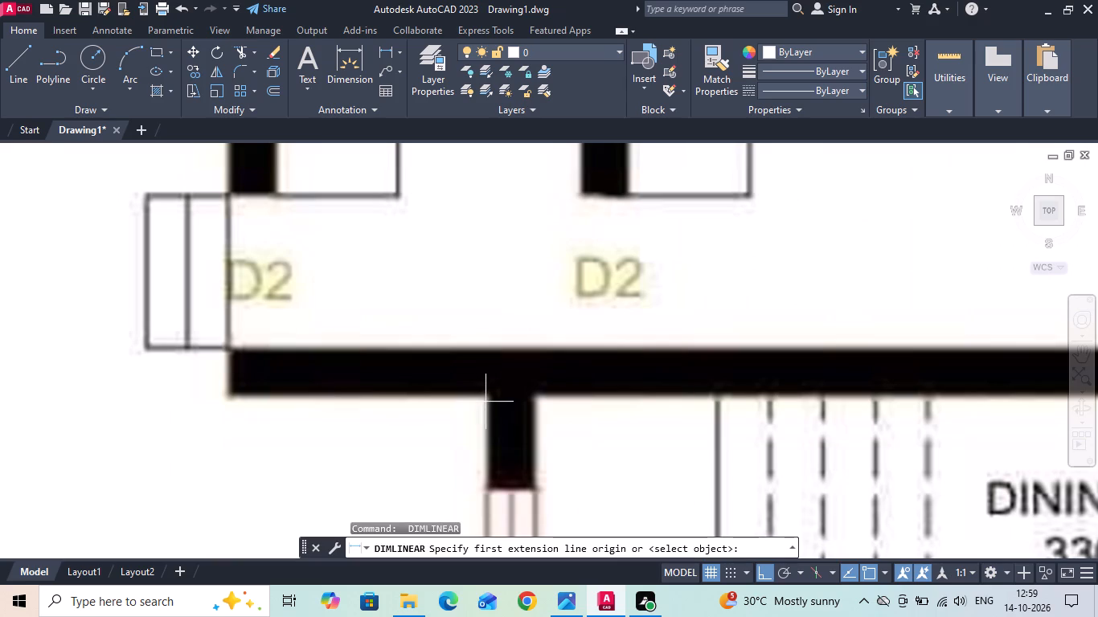
click(487, 401)
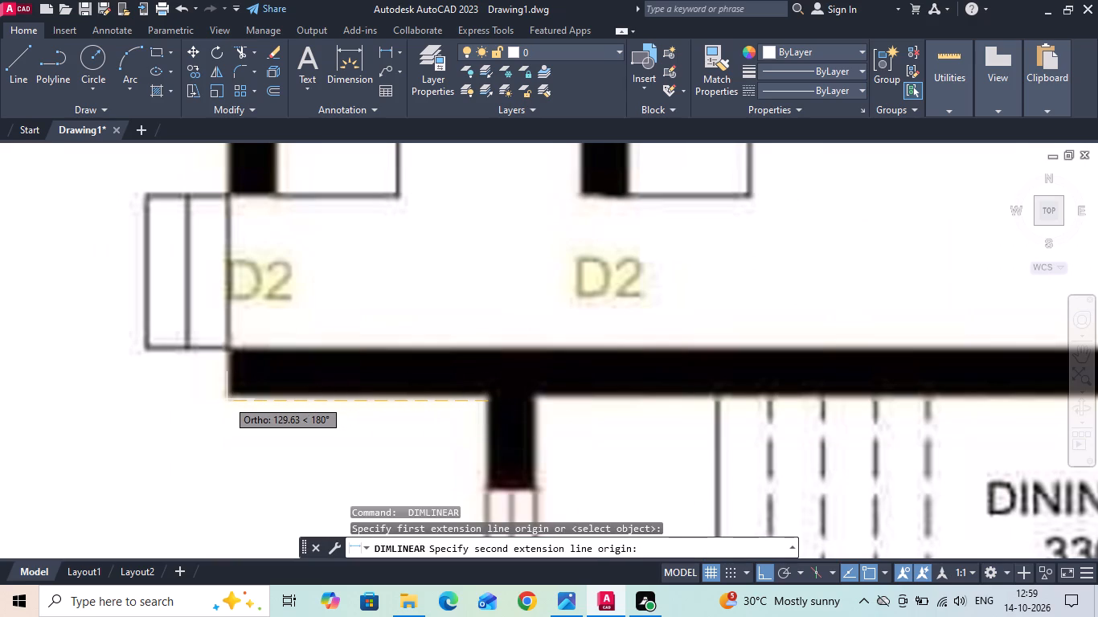
key(Escape)
Measure the inner width of the 150X200 bath on the reference image, without placing the dimension.
scroll(226, 398, down, 4)
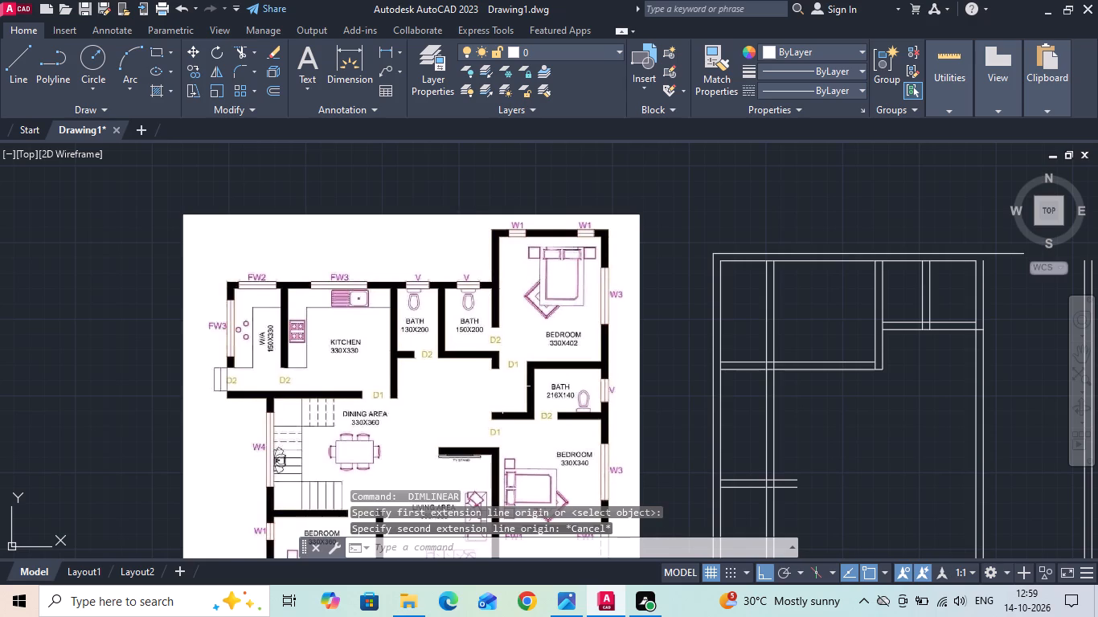
scroll(505, 403, up, 1)
scroll(465, 317, up, 3)
key(space)
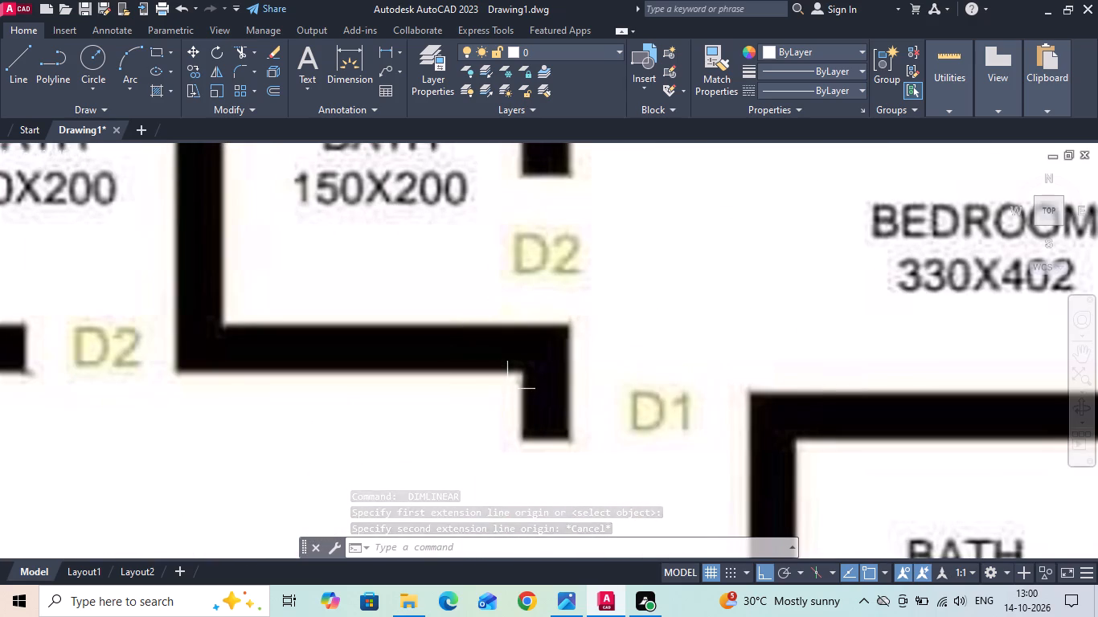
click(523, 178)
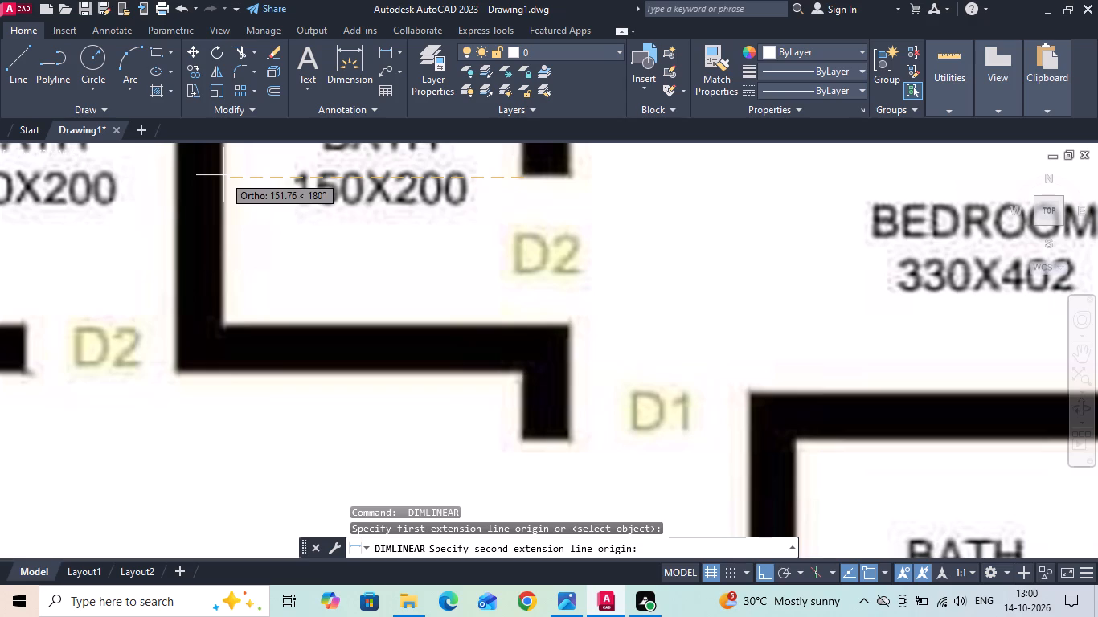
key(Escape)
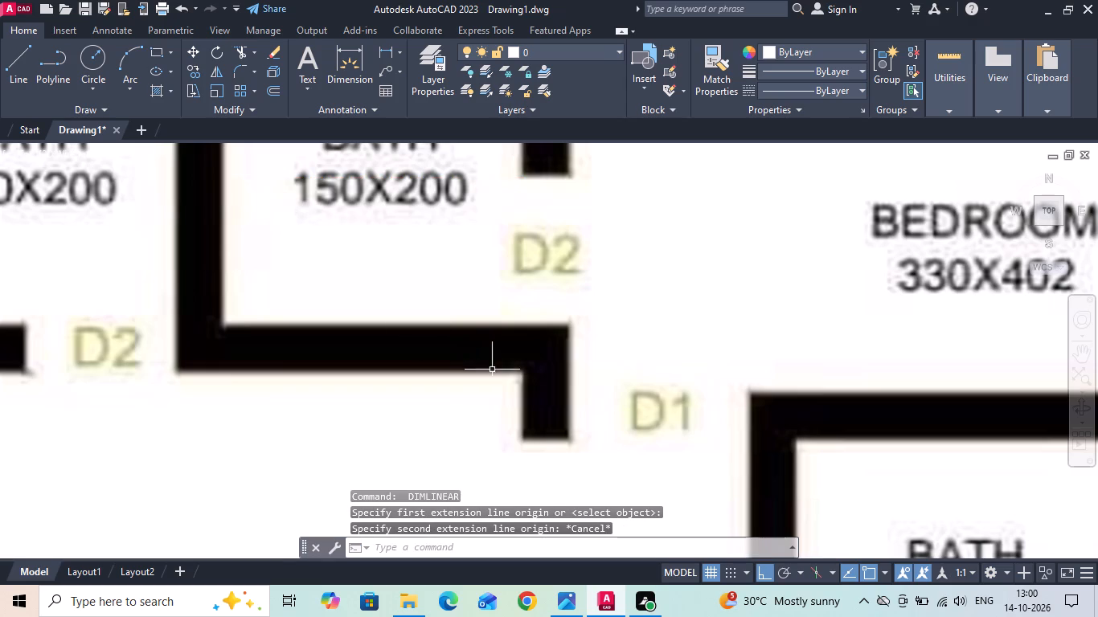
Measure the length of the short wall stub below the 150X200 bath's bottom wall, without placing the dimension.
key(space)
click(520, 373)
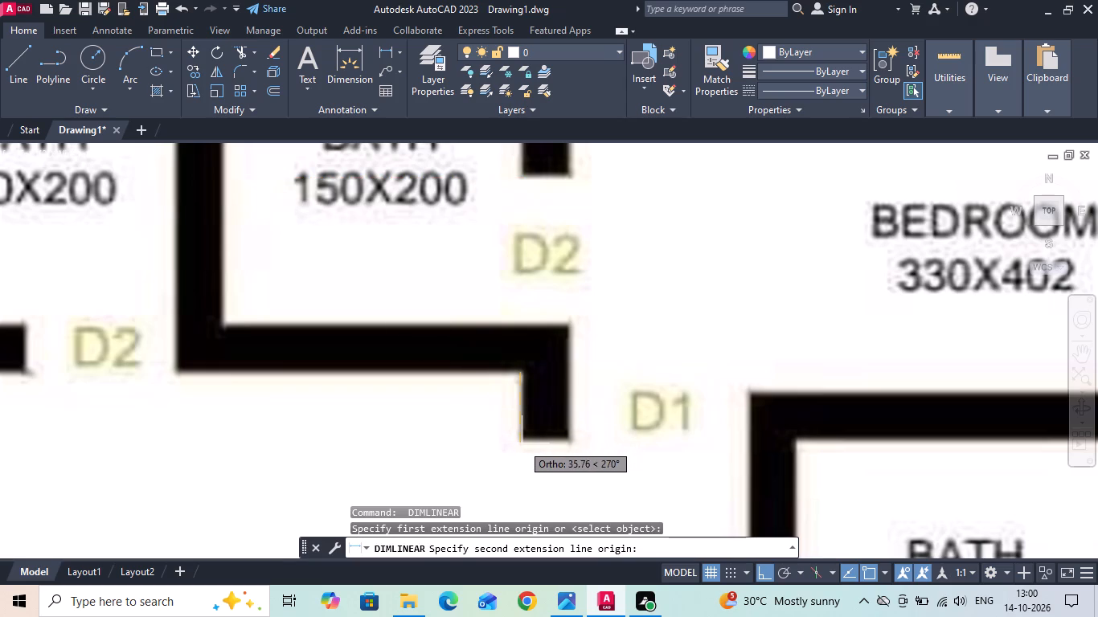
key(Escape)
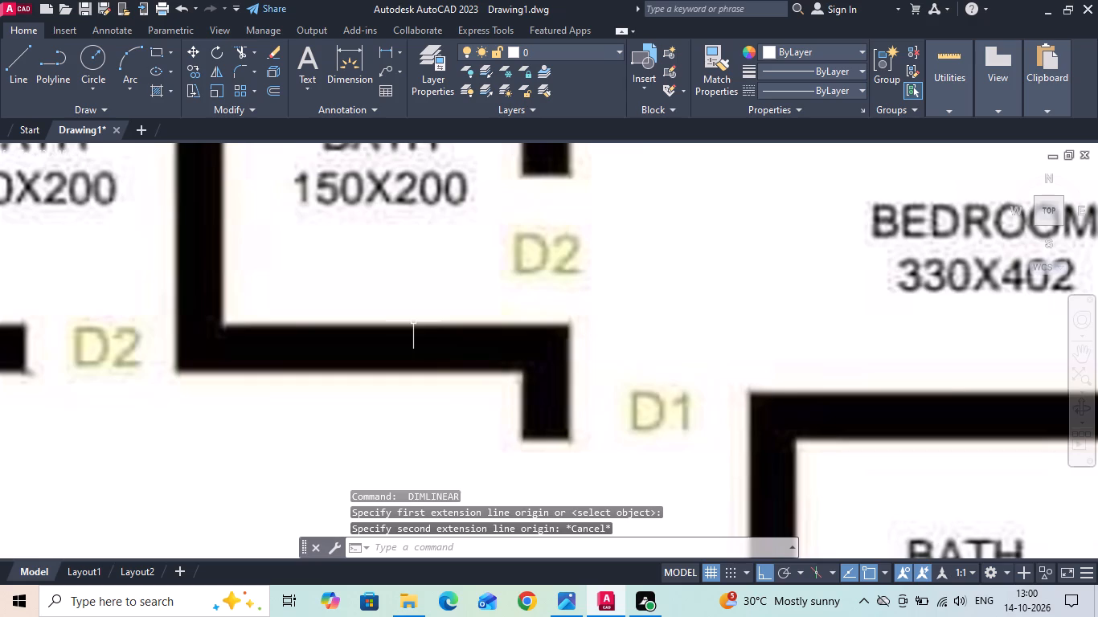
Measure the gap between the sitout's dashed front line and the first solid step line, without placing the dimension.
scroll(412, 321, down, 2)
scroll(498, 253, down, 1)
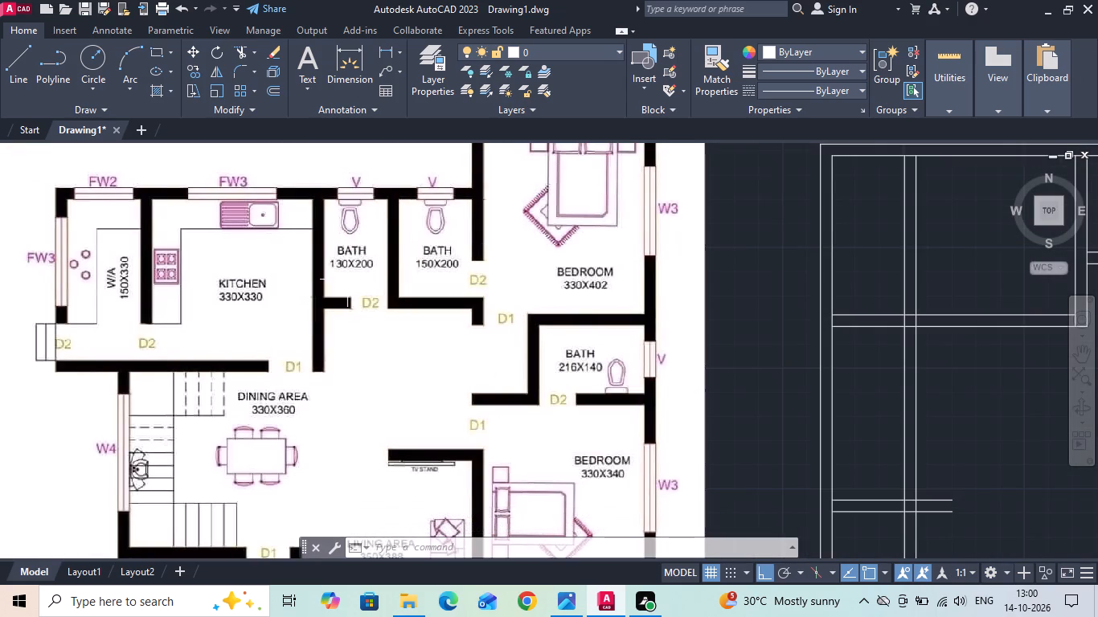
scroll(346, 279, down, 2)
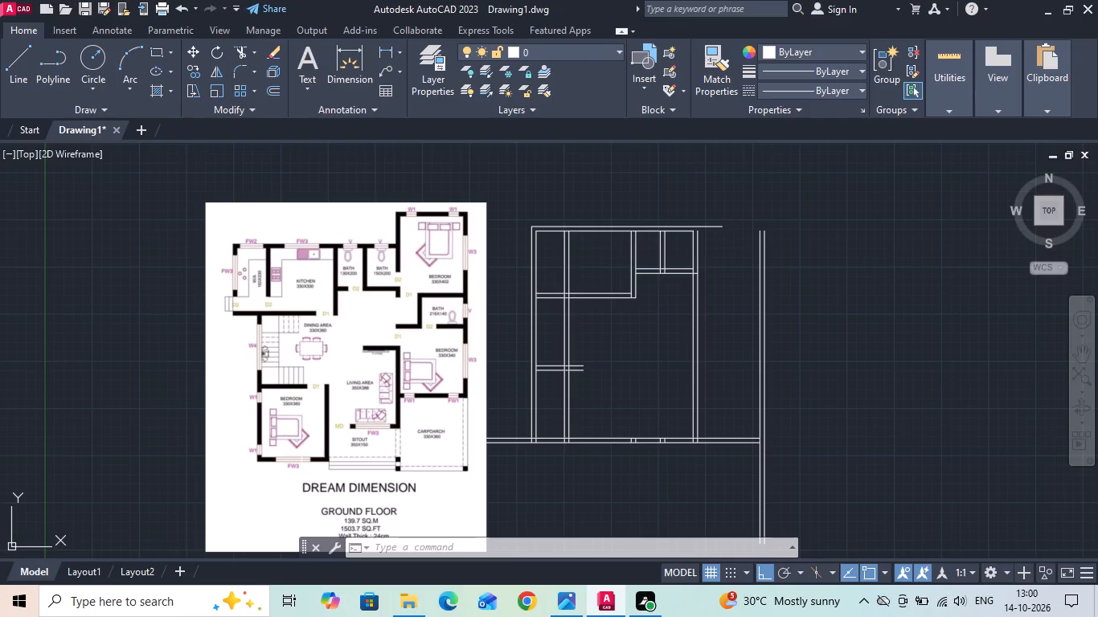
scroll(301, 475, up, 2)
scroll(391, 444, up, 3)
key(space)
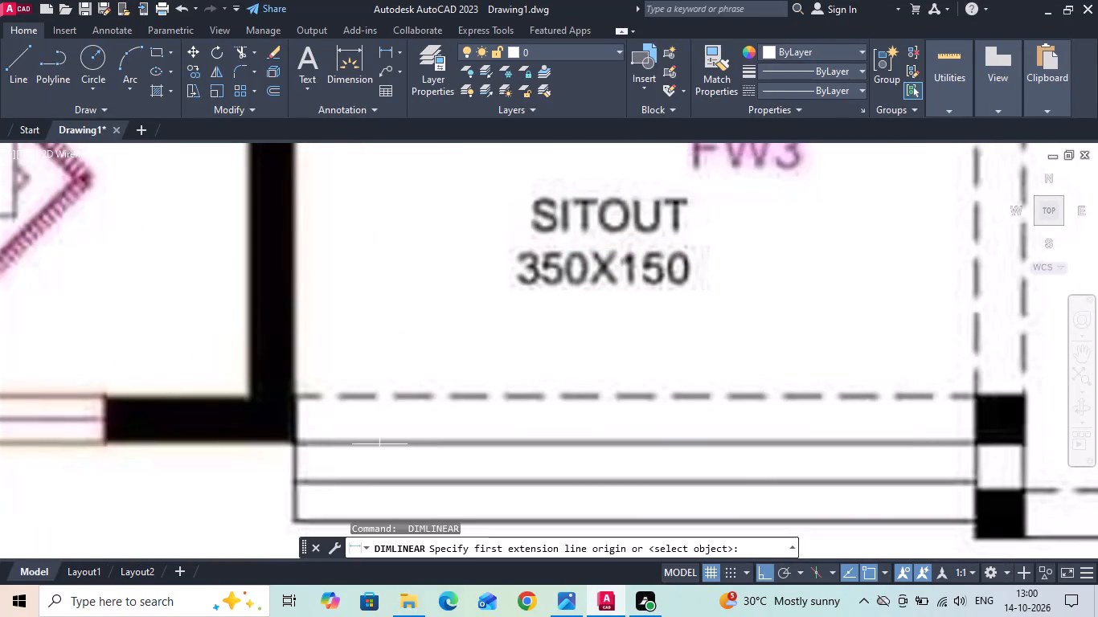
click(377, 444)
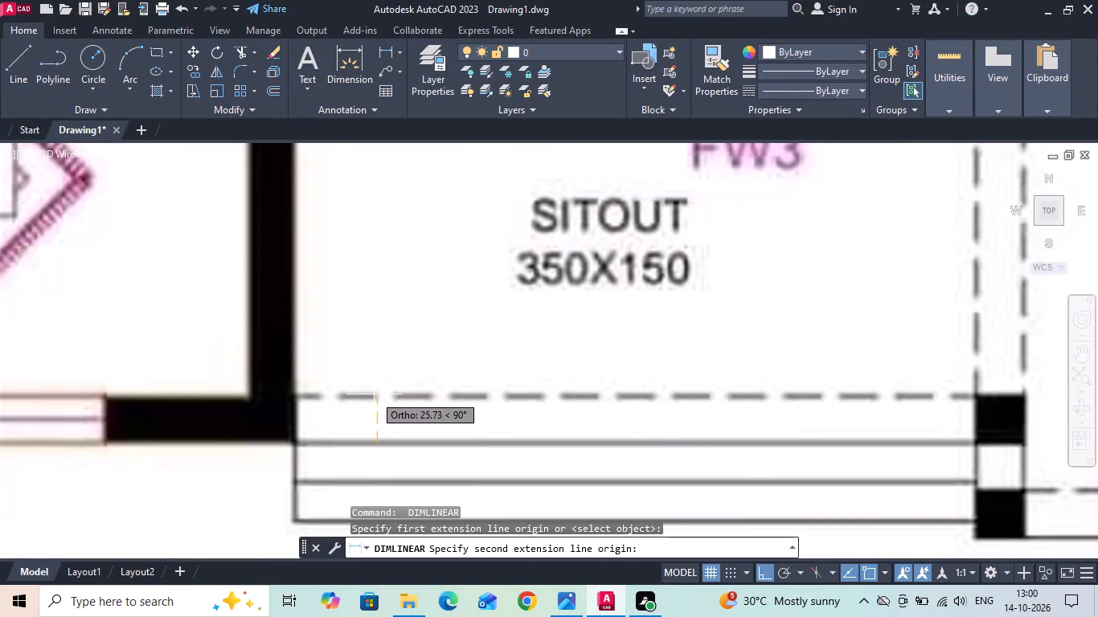
key(Escape)
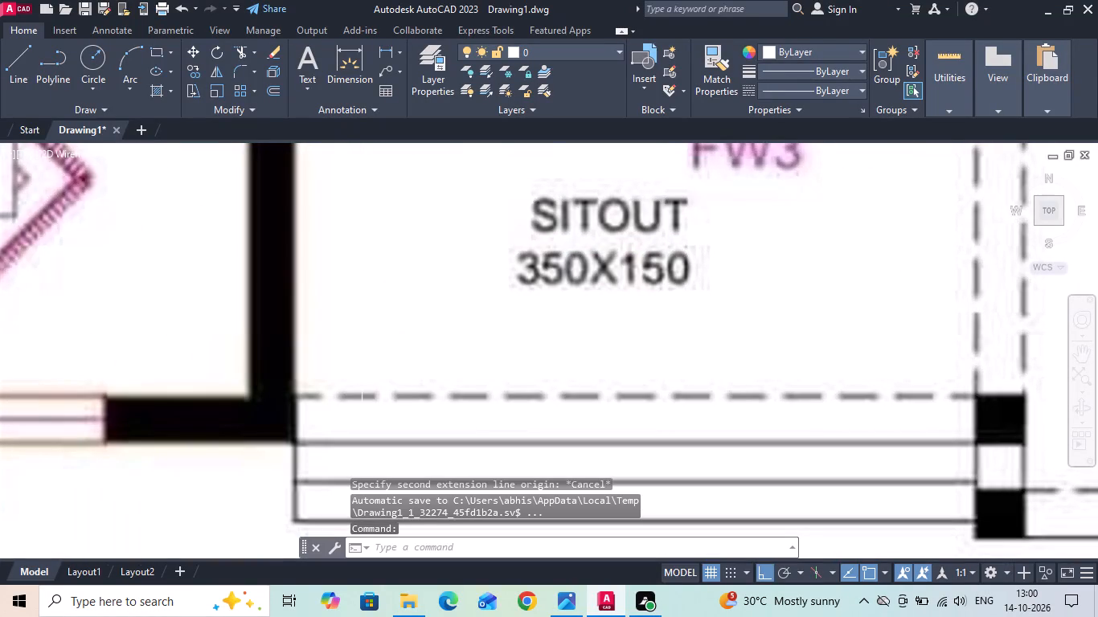
Measure the thickness of the front bedroom's bottom wall on the reference image, without placing the dimension.
key(space)
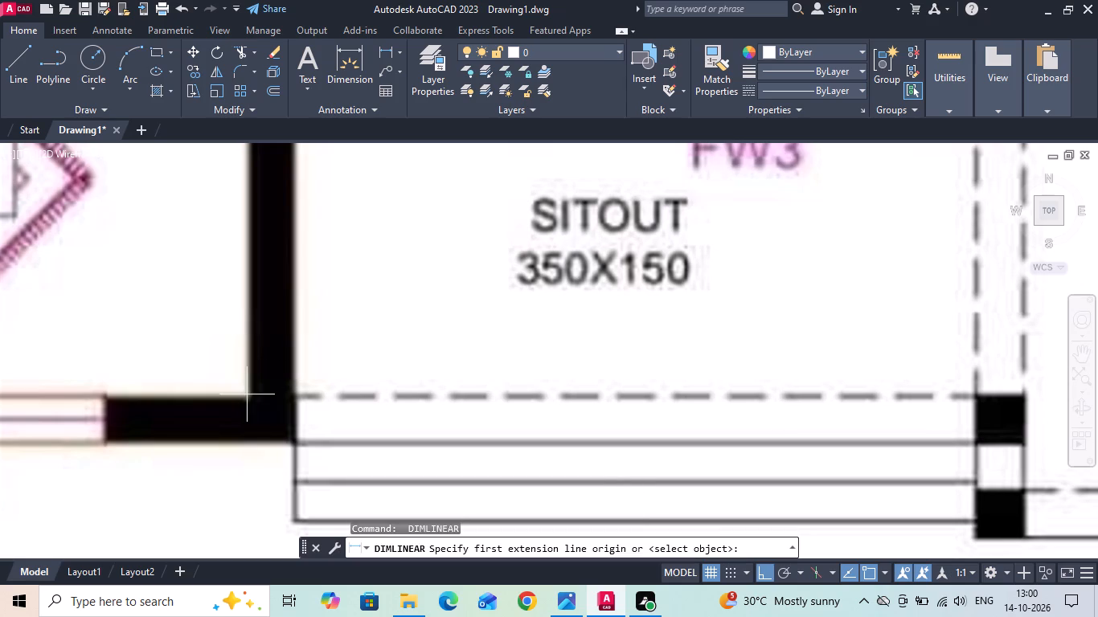
click(241, 397)
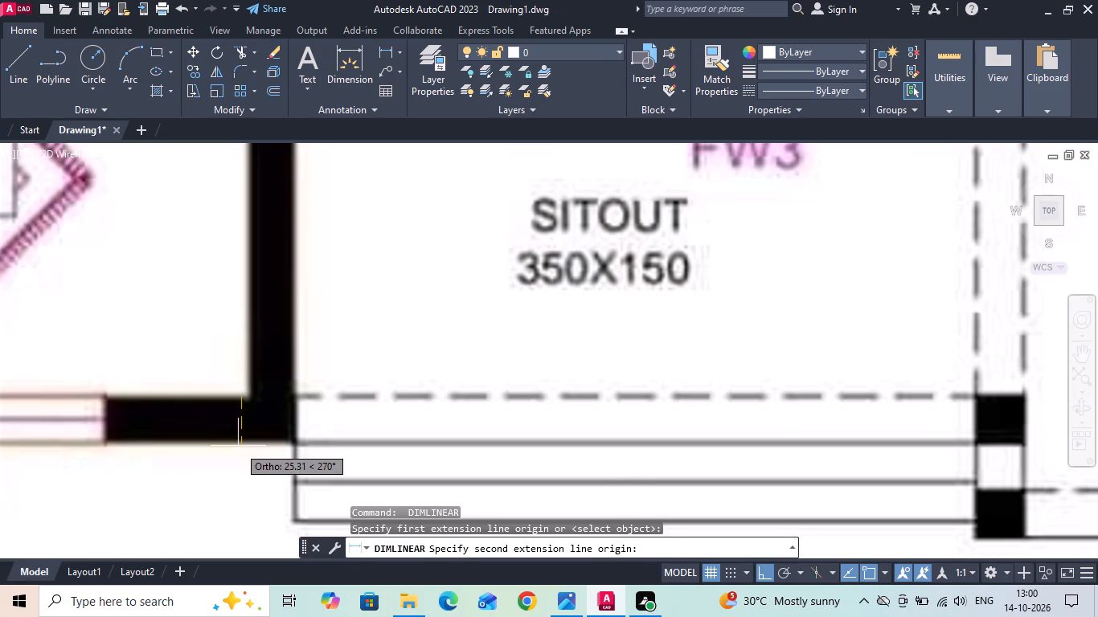
key(Escape)
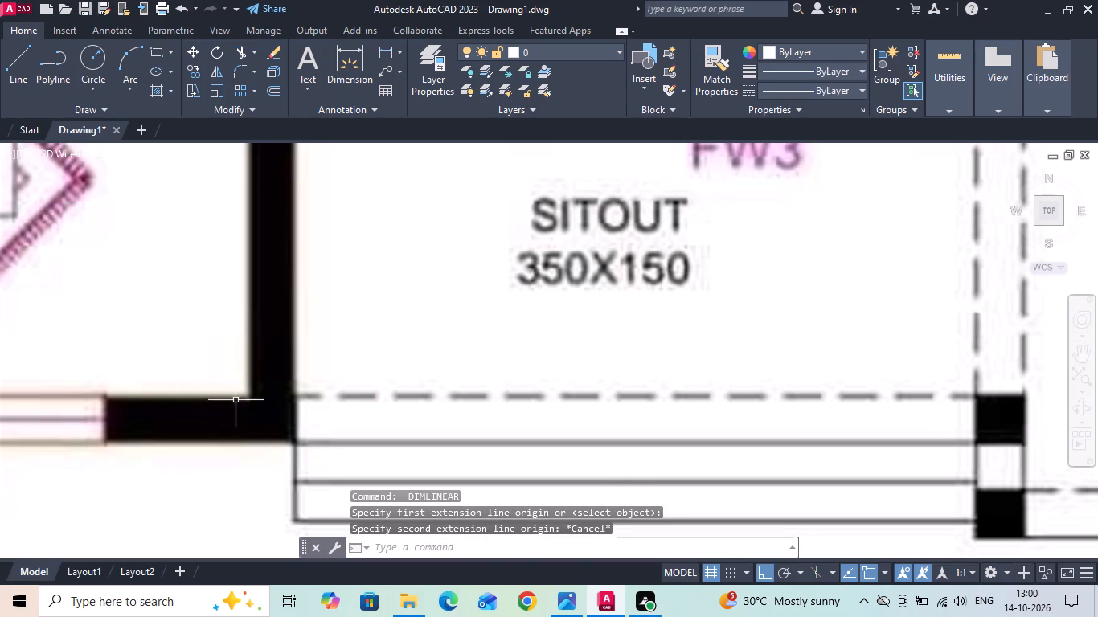
Offset the plan's bottom wall line downward by 24, then offset the copy another 24 for the sitout steps.
scroll(223, 385, down, 4)
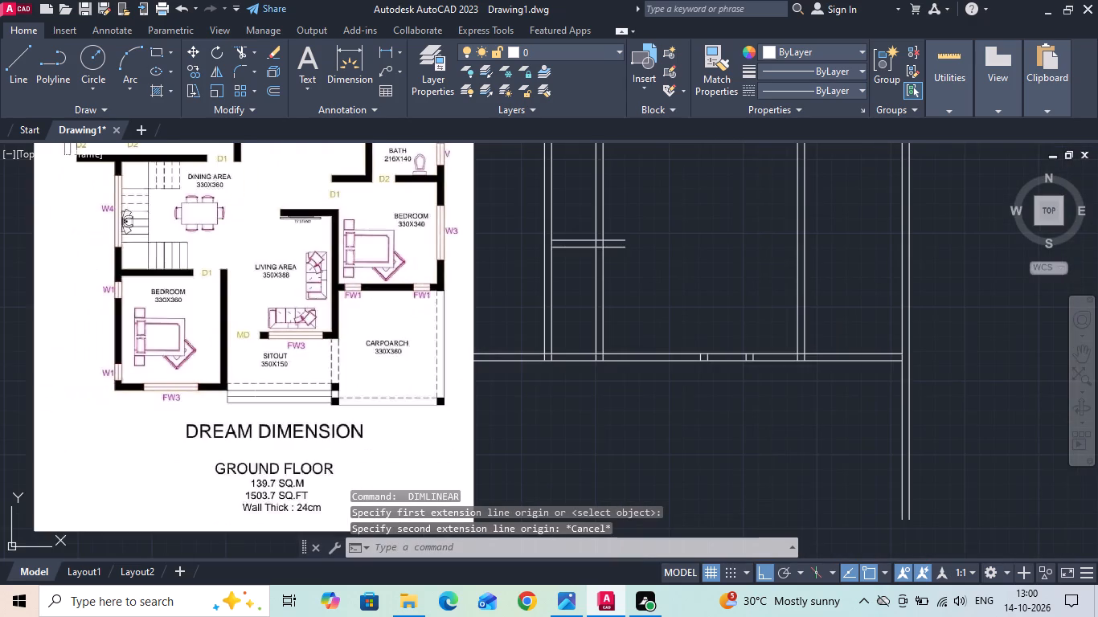
scroll(613, 373, down, 2)
scroll(623, 349, up, 1)
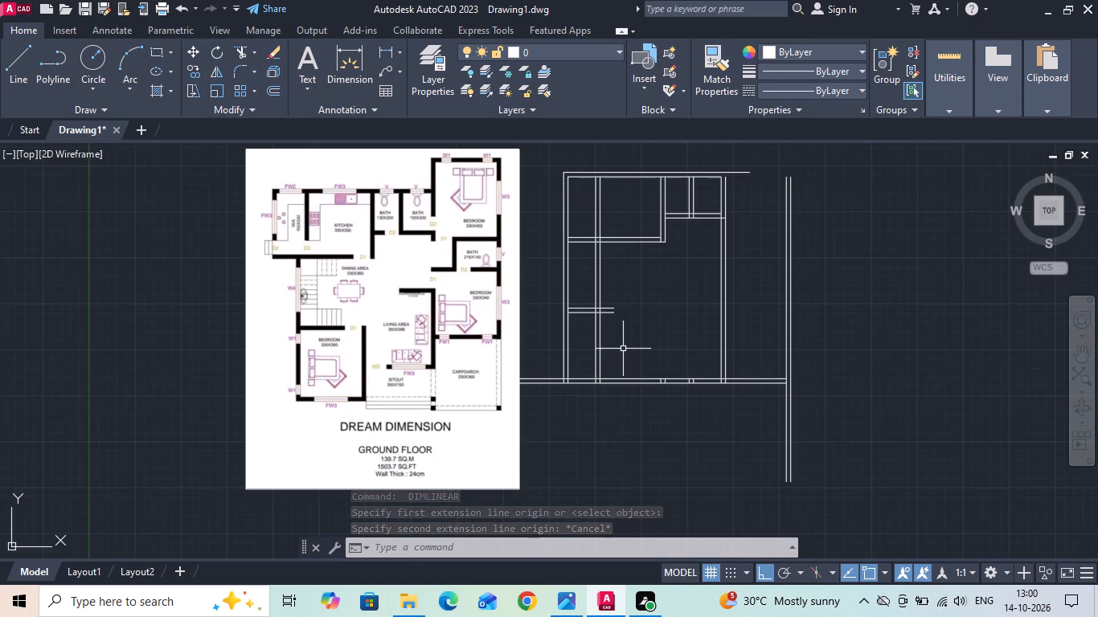
scroll(623, 349, up, 1)
key(Escape)
key(o)
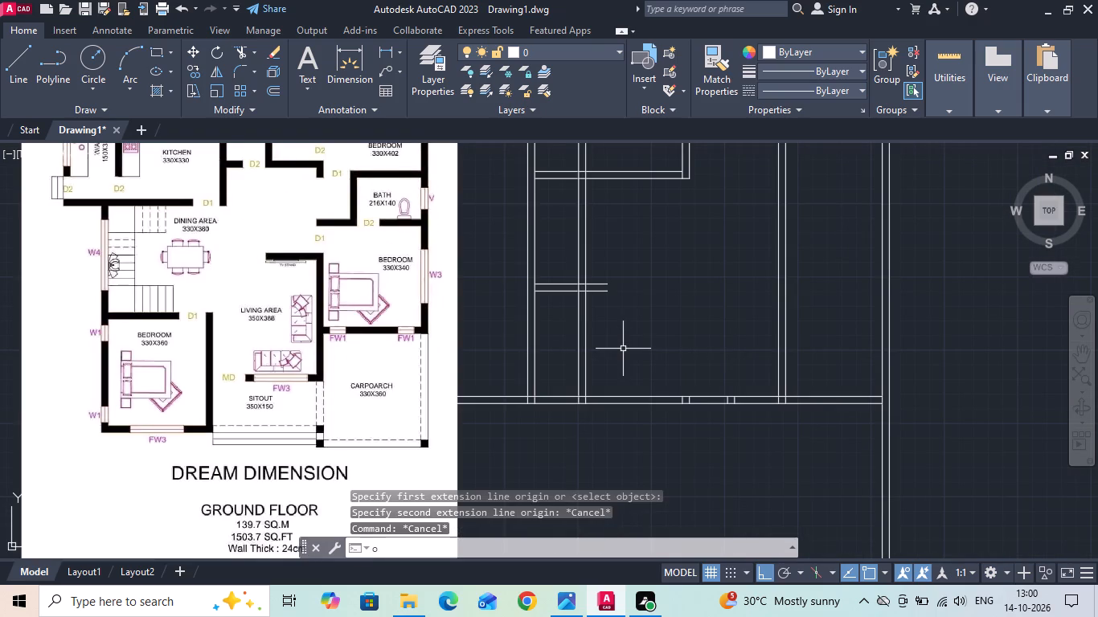
key(Return)
text(24)
key(Return)
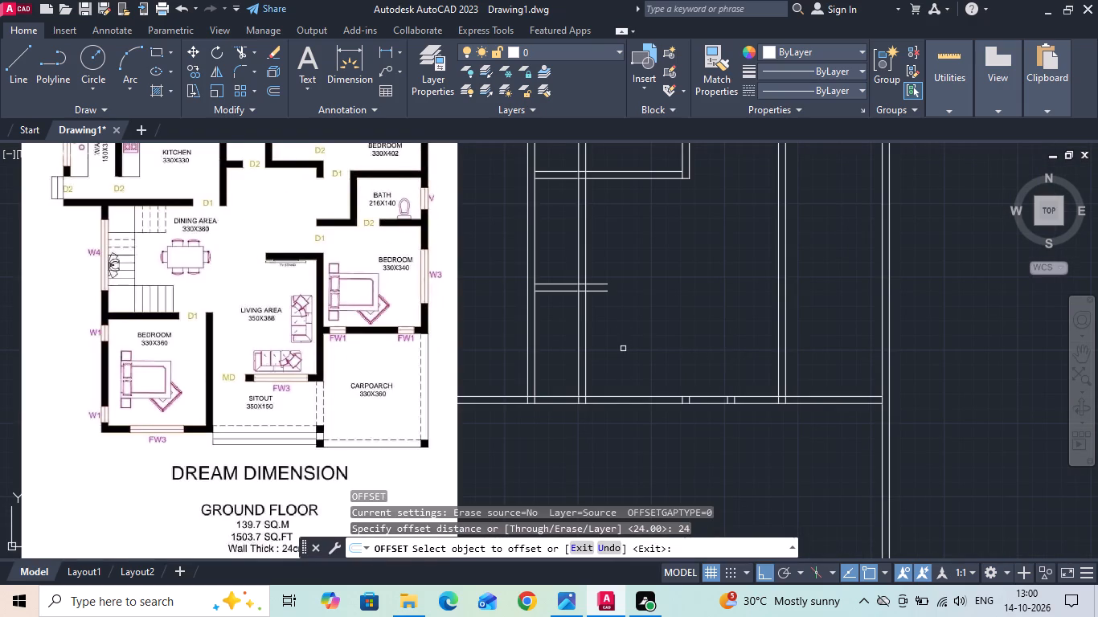
drag(633, 402, 632, 432)
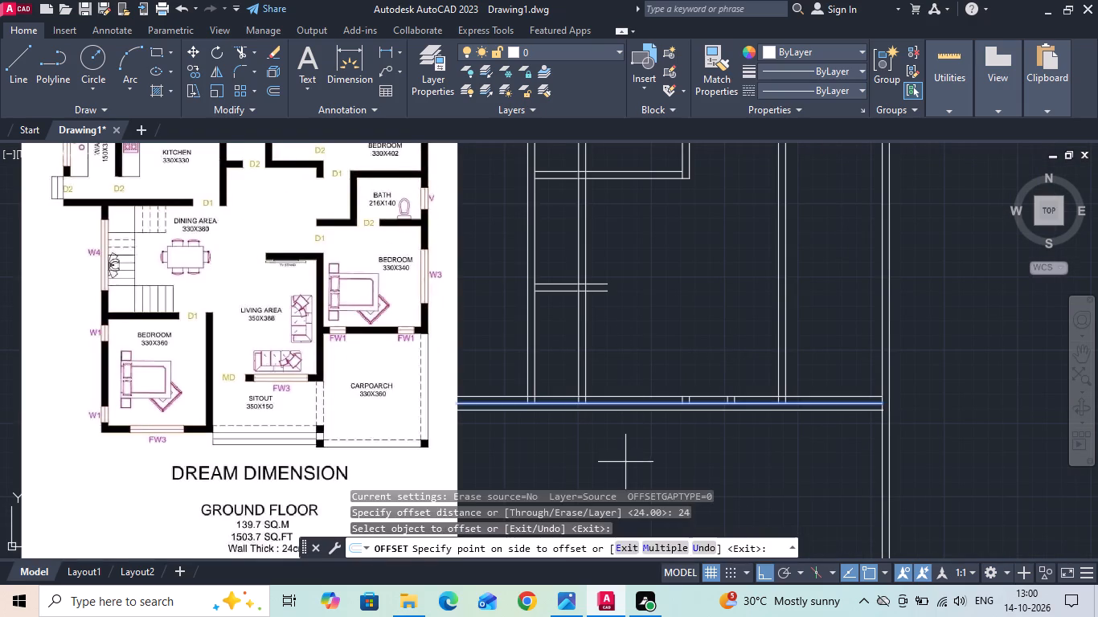
click(625, 462)
drag(633, 411, 633, 423)
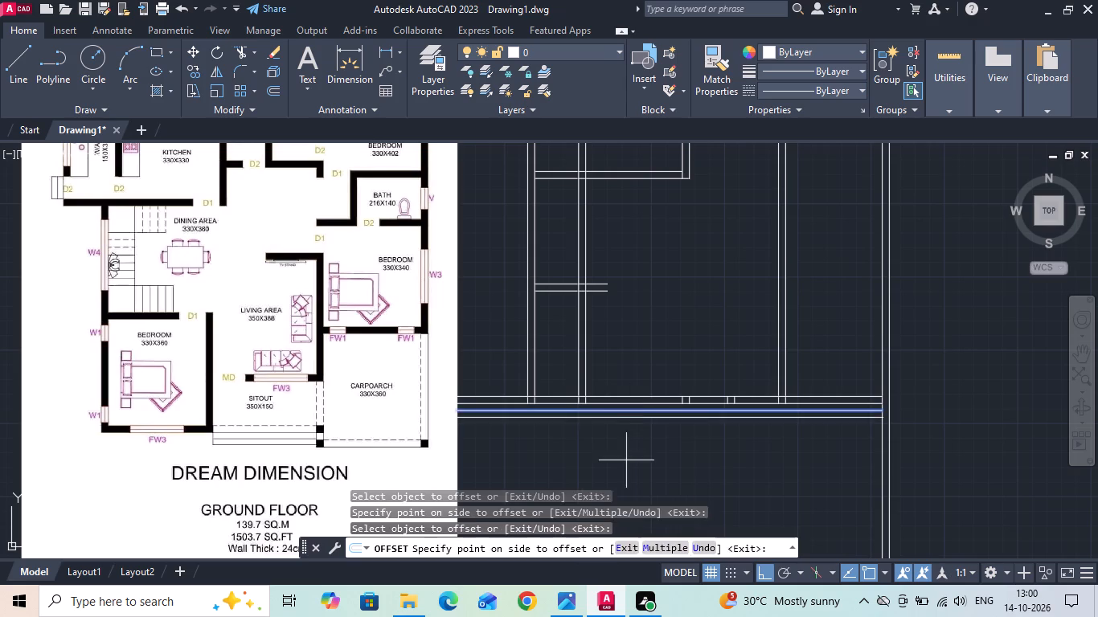
click(626, 460)
key(Escape)
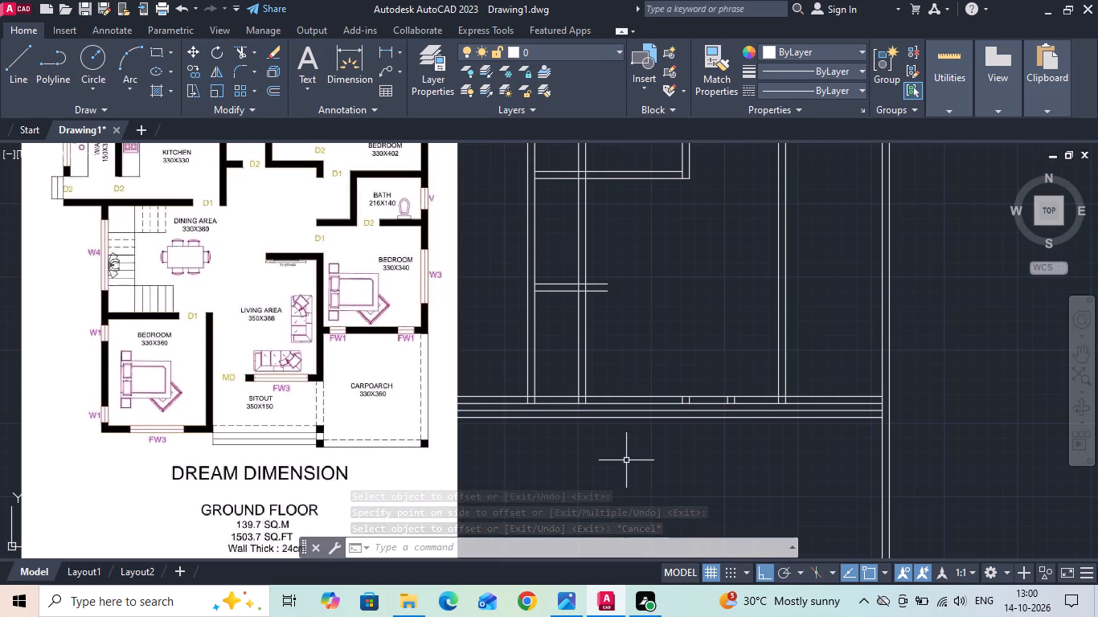
Measure from the lowest sitout step line to the bottom of the car porch's left front pillar, without placing the dimension.
click(387, 47)
scroll(308, 423, up, 3)
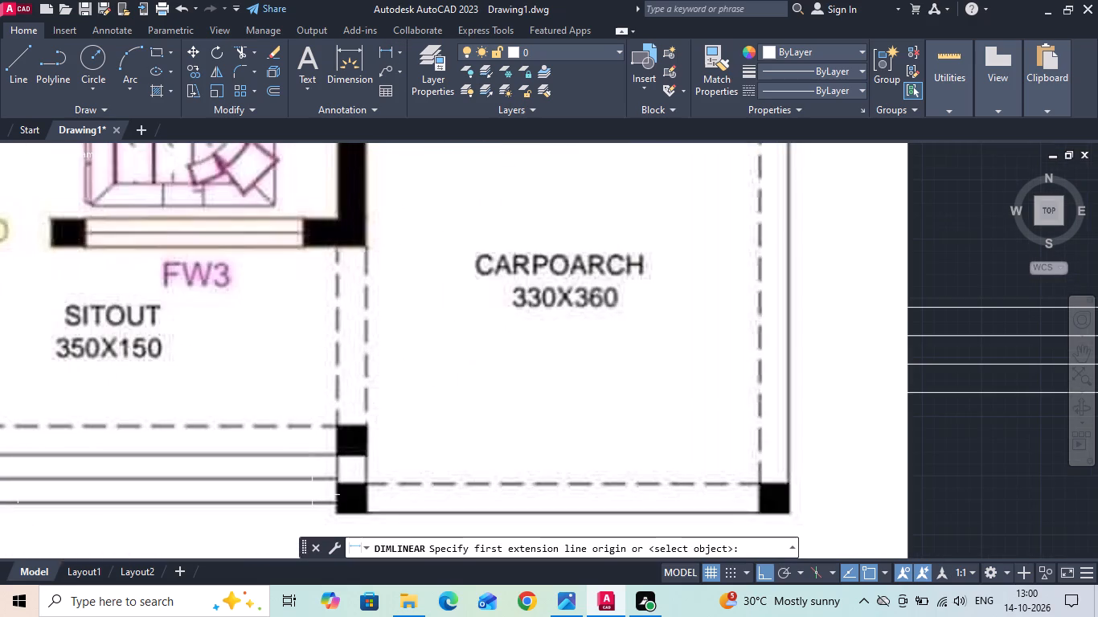
middle_drag(310, 493, 333, 325)
scroll(345, 402, up, 1)
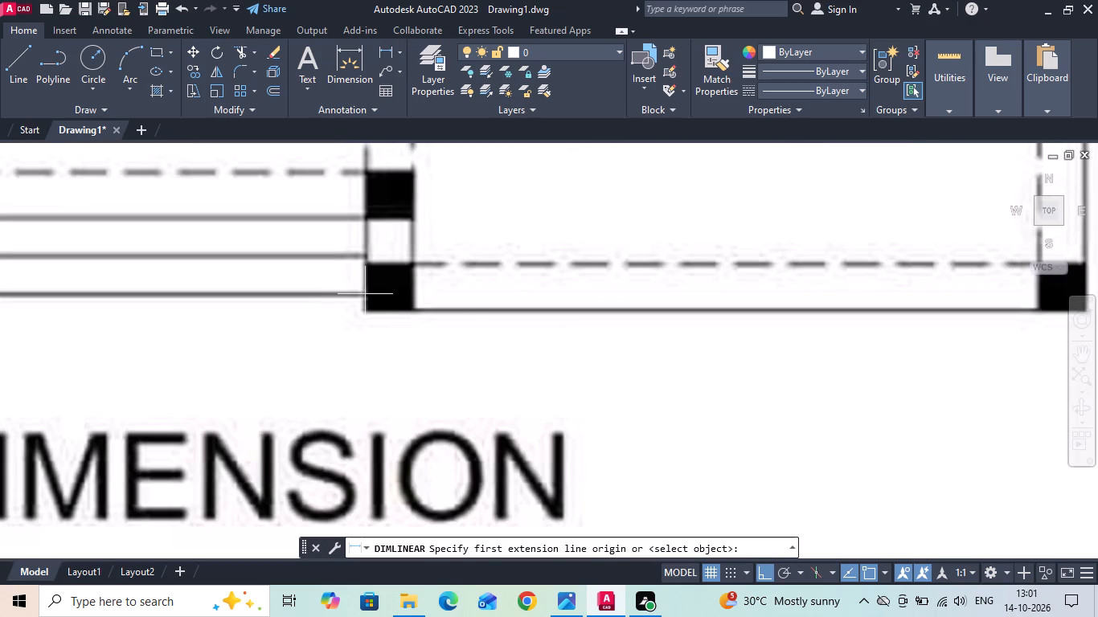
click(365, 294)
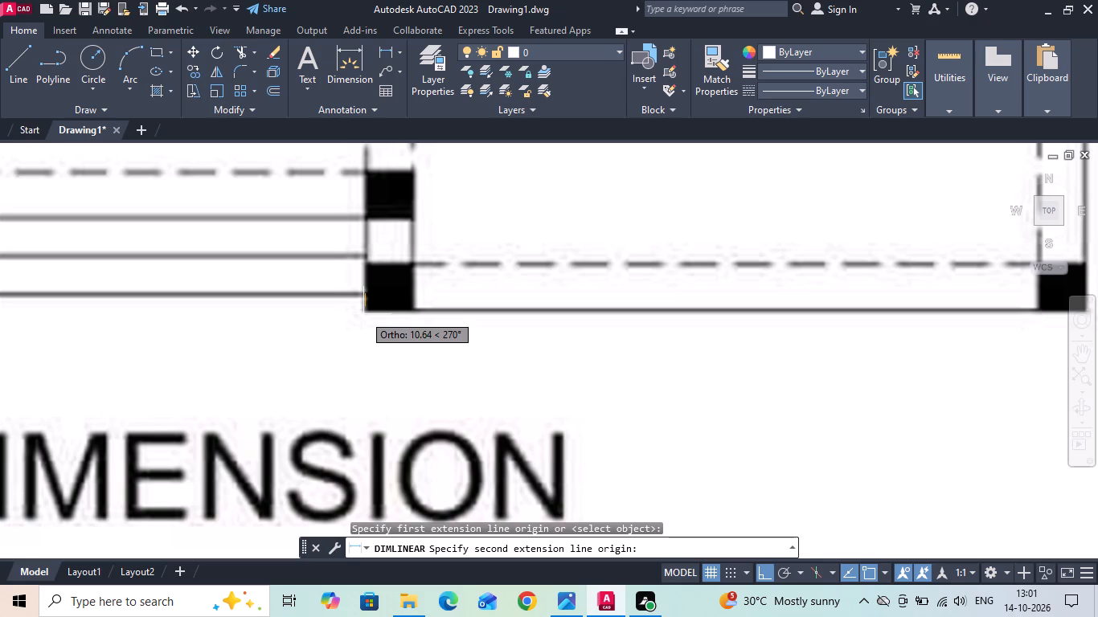
key(Escape)
scroll(298, 339, down, 3)
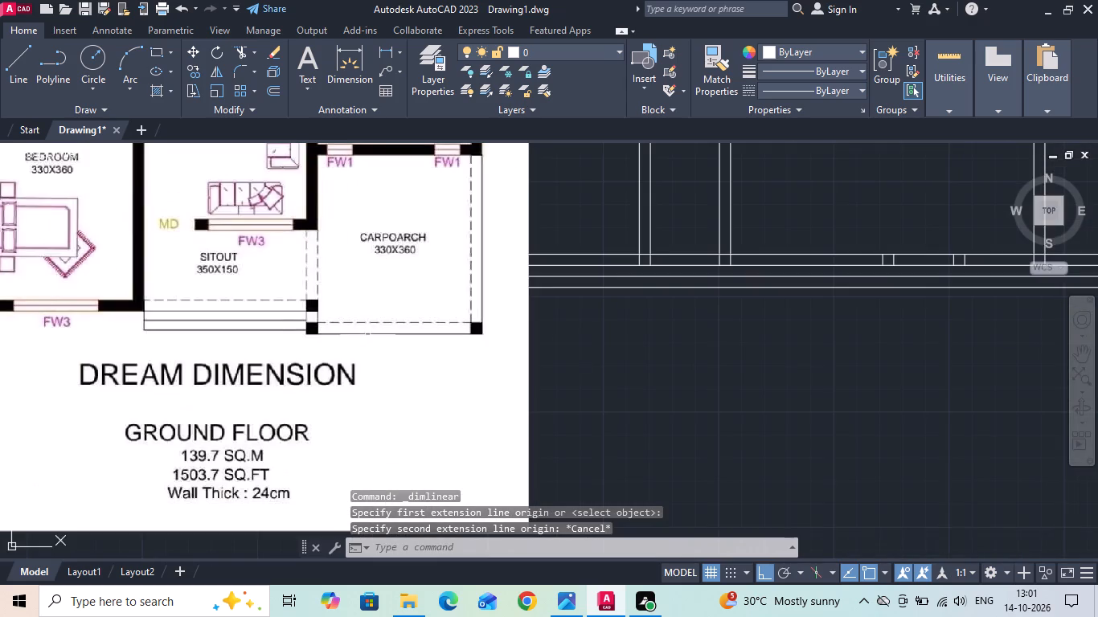
Offset the lowest sitout step line downward by 9 for the car porch front edge.
middle_drag(670, 322, 333, 362)
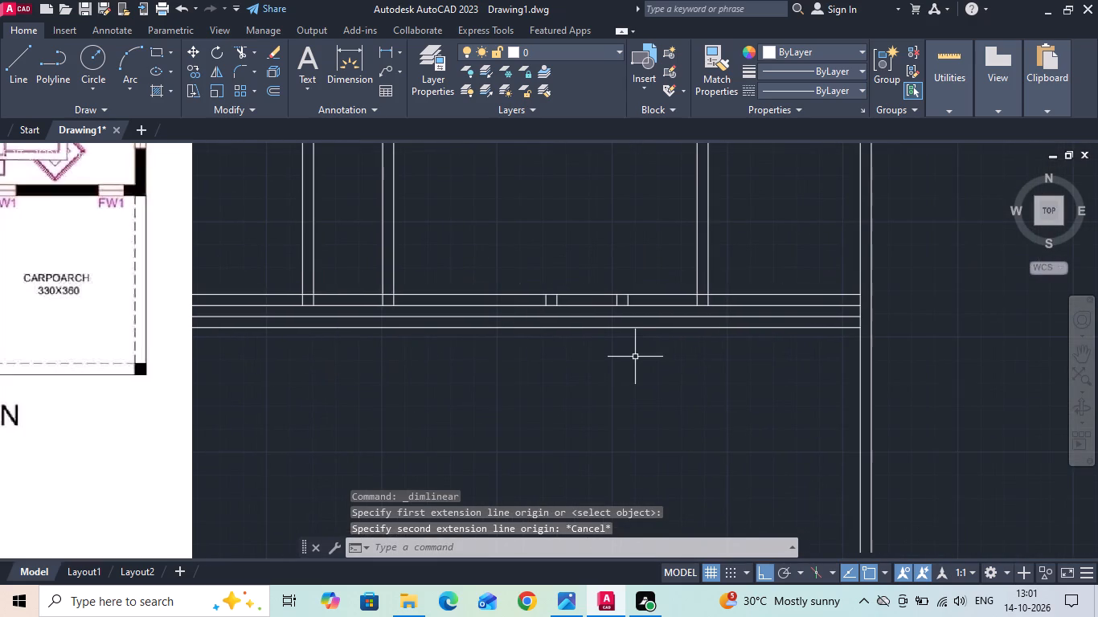
text(o 9)
key(space)
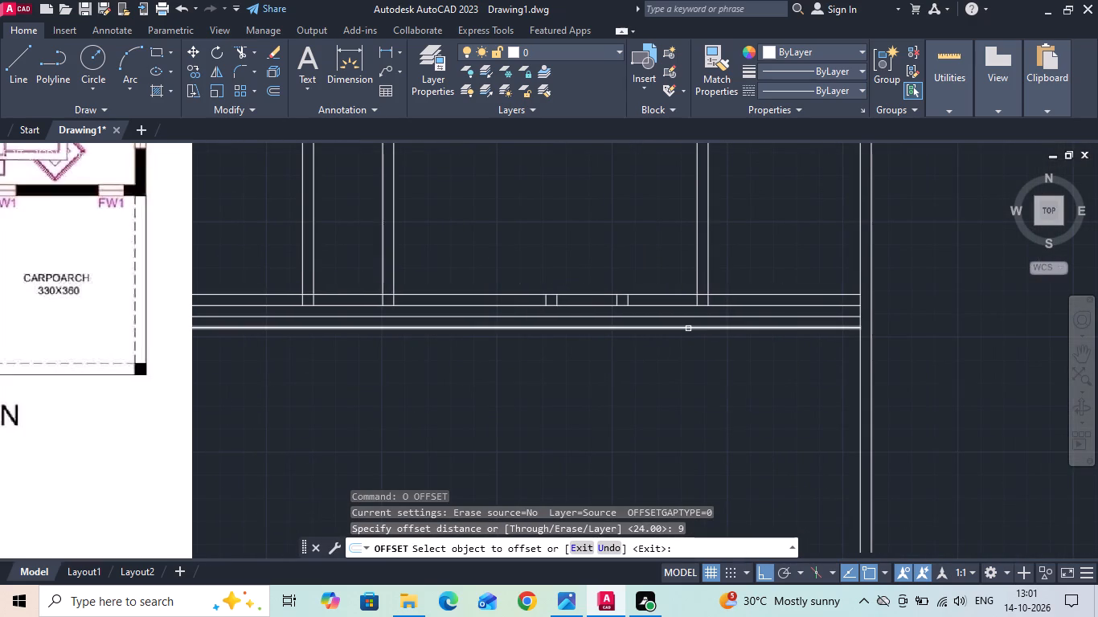
click(688, 329)
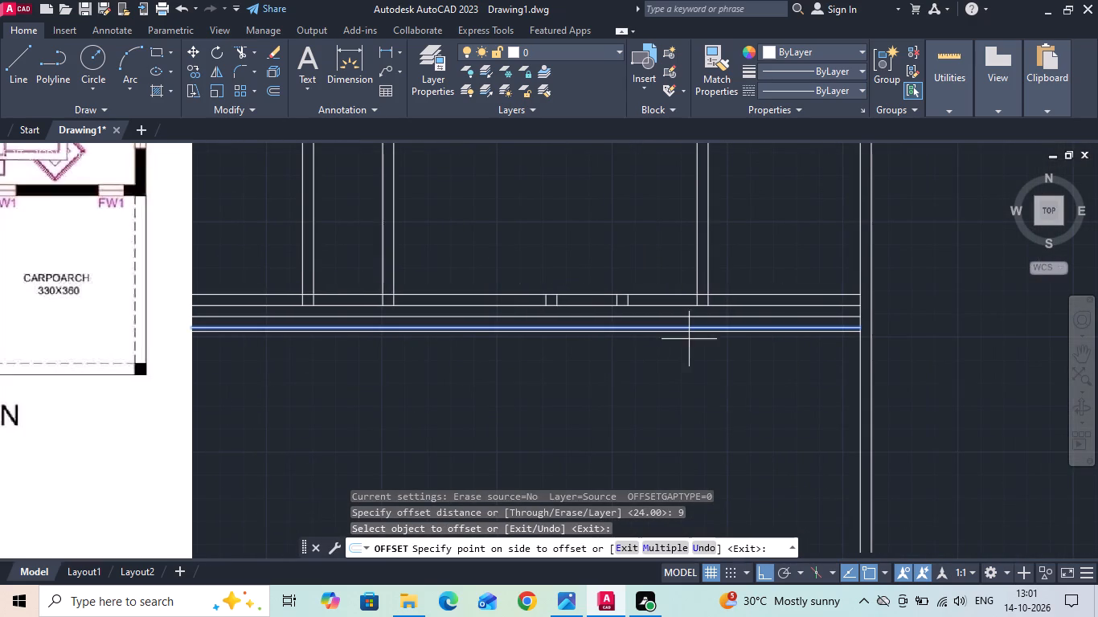
click(688, 350)
scroll(583, 408, down, 2)
key(Escape)
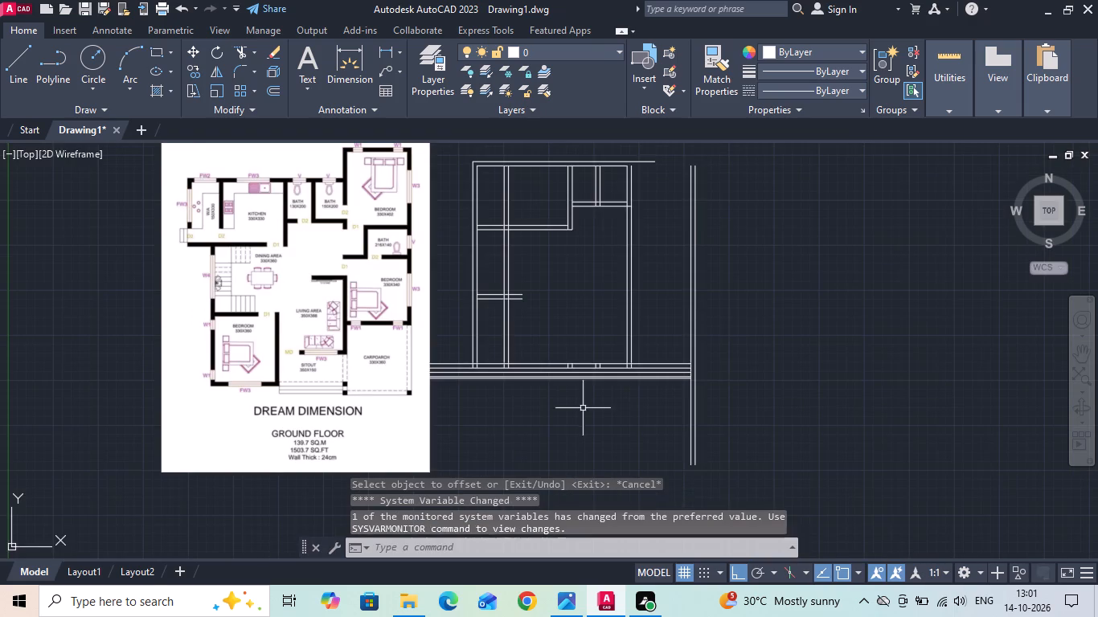
Extend both lines of the vertical wall between the sitout and car porch down to the lowest horizontal line.
scroll(662, 386, up, 3)
scroll(637, 398, down, 3)
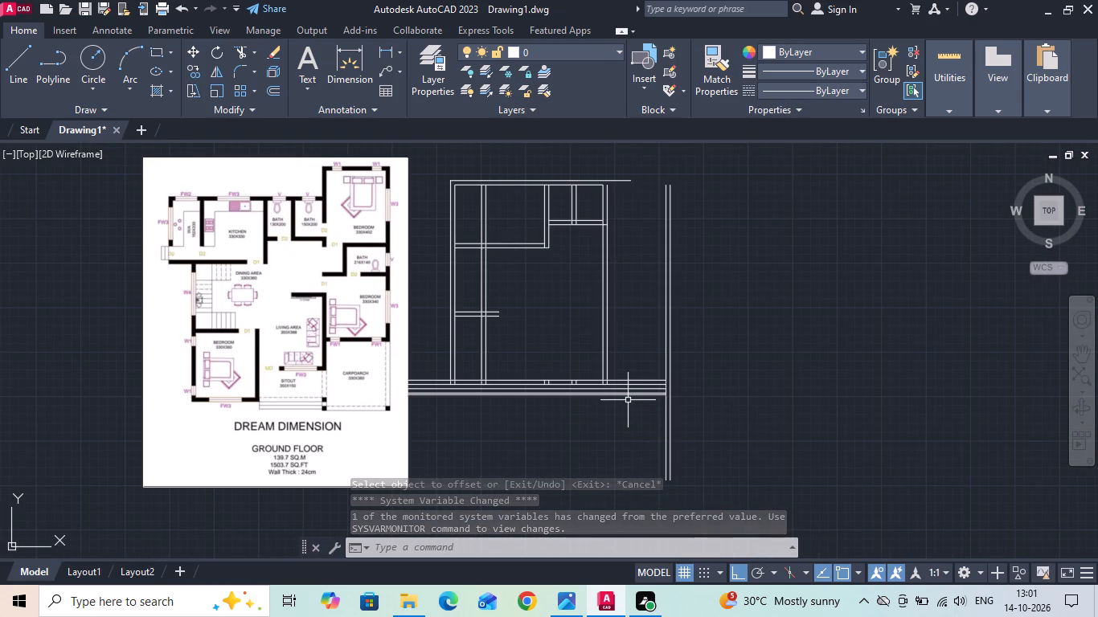
scroll(628, 399, up, 1)
text(ex)
key(space)
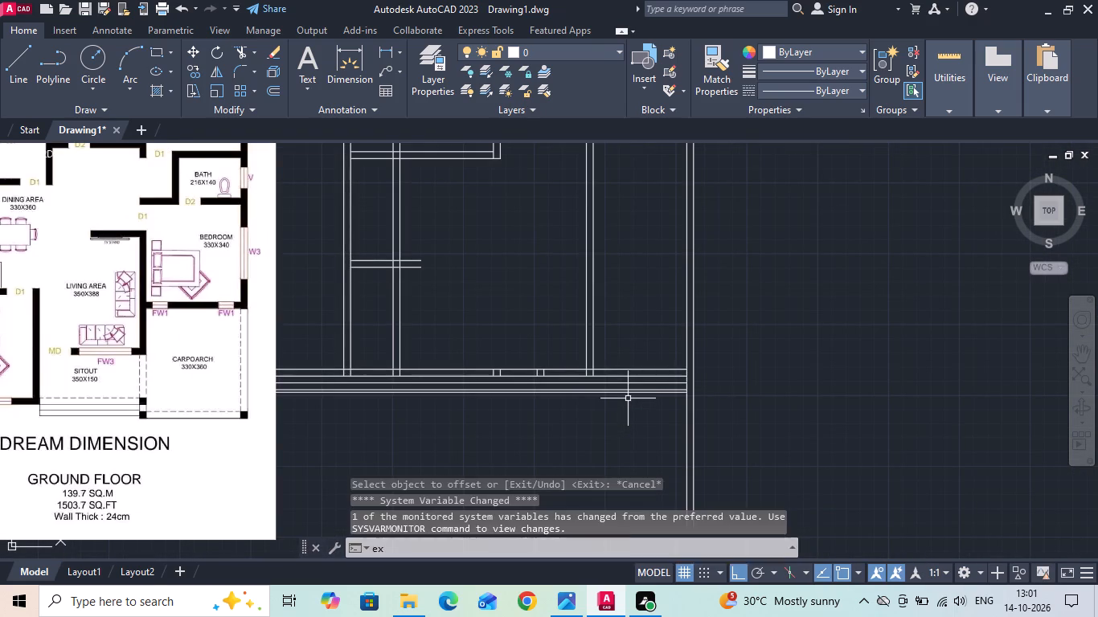
drag(618, 335, 568, 333)
drag(605, 357, 549, 334)
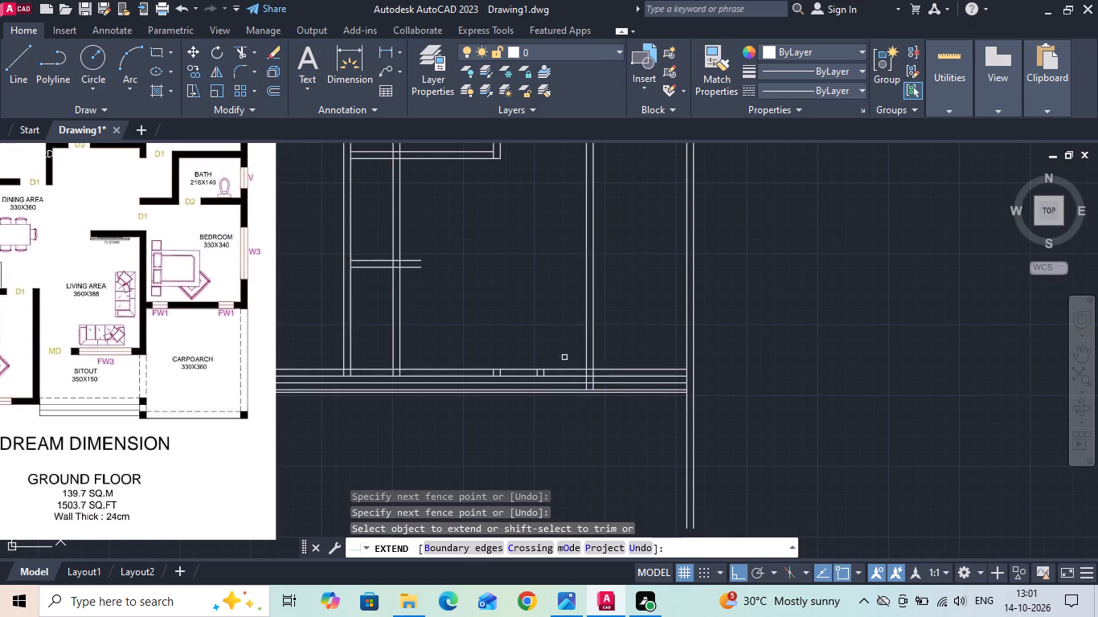
scroll(588, 390, up, 2)
drag(611, 385, 581, 386)
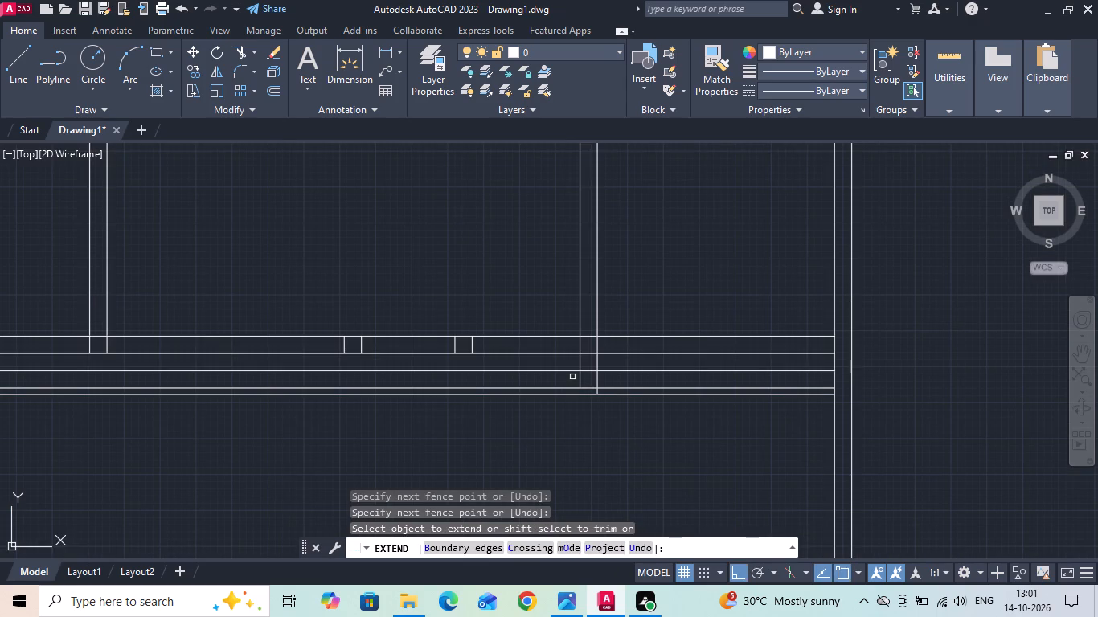
click(580, 378)
key(Escape)
Trim the lowest line on the sitout side of that wall and the four horizontal lines above it on the car porch side.
text(tr)
key(space)
key(space)
click(555, 394)
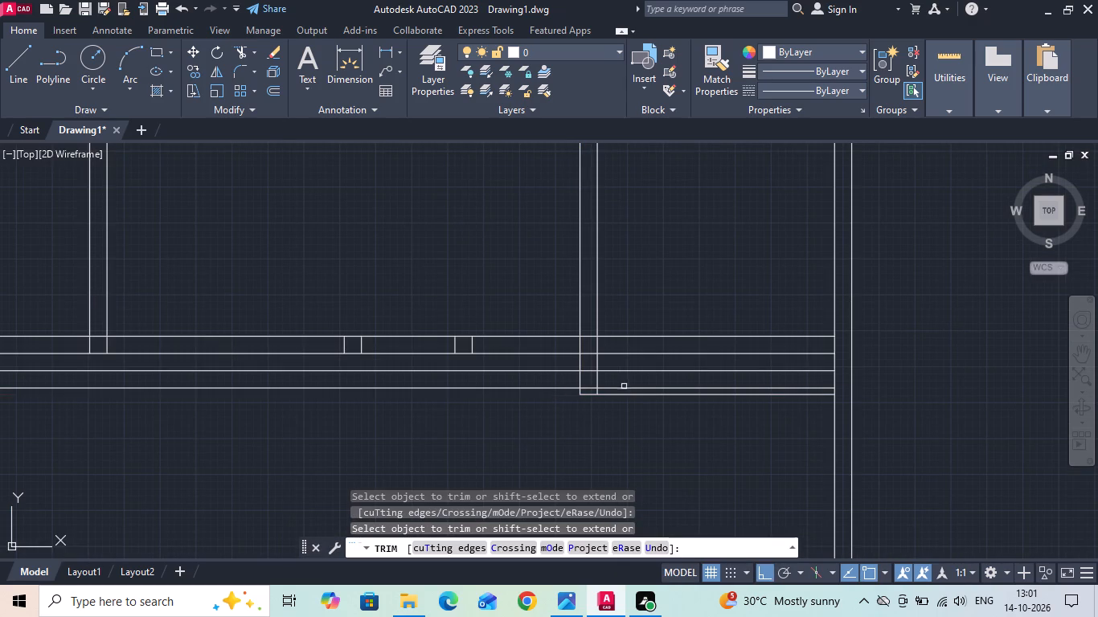
click(625, 389)
drag(642, 382, 626, 285)
scroll(638, 357, down, 3)
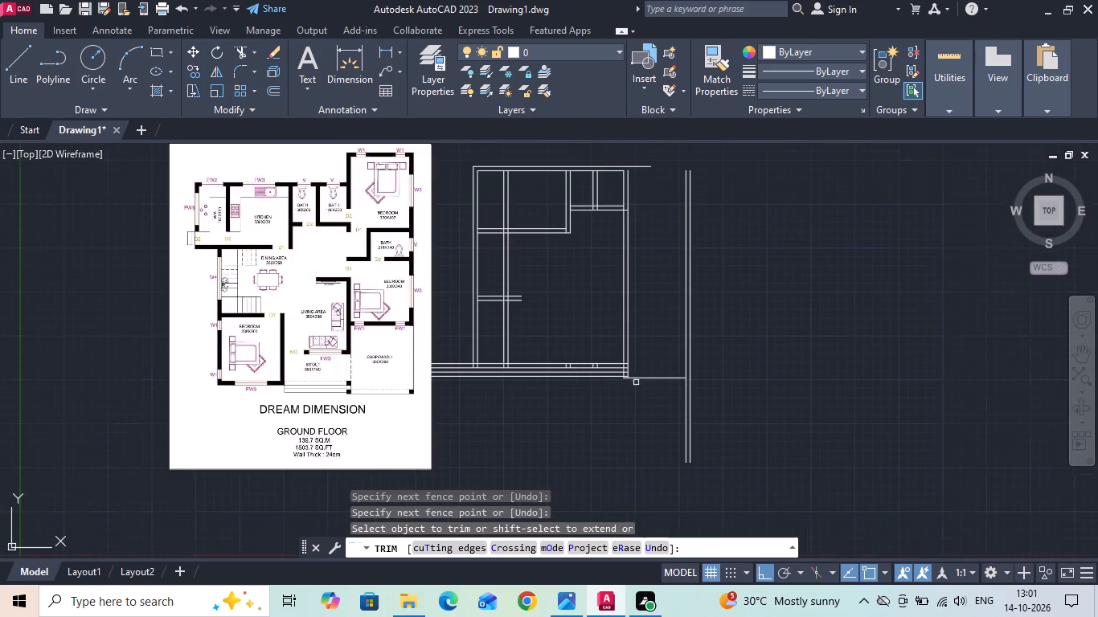
scroll(586, 397, up, 2)
key(Escape)
Extend the right-hand line of the second vertical wall from the plan's left down to the lower sitout step line.
text(ex)
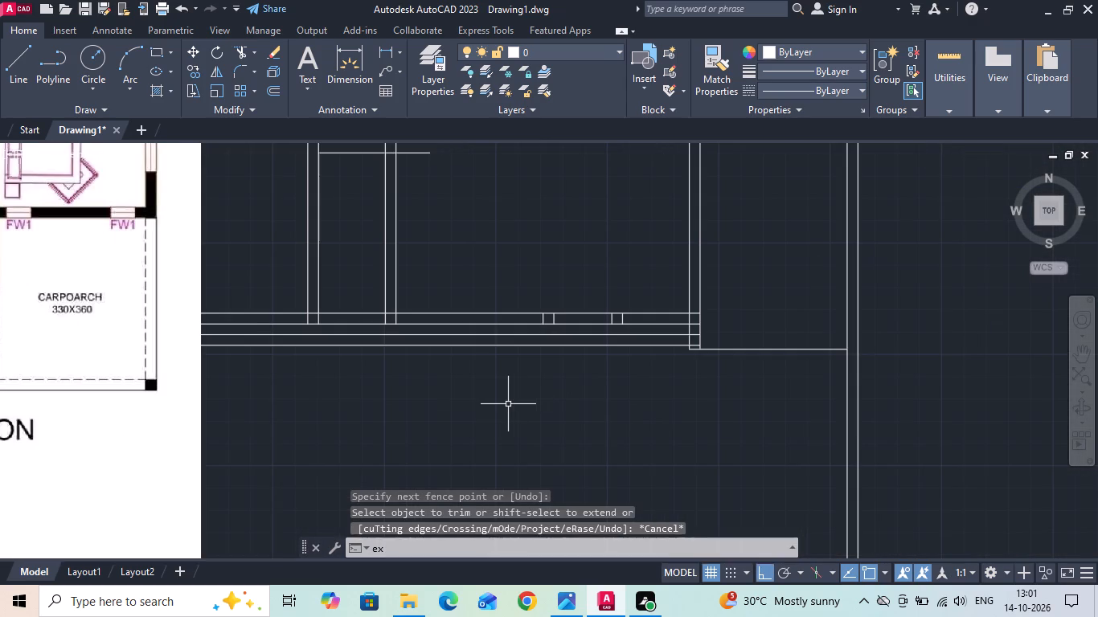
key(space)
scroll(436, 397, down, 2)
scroll(417, 379, up, 2)
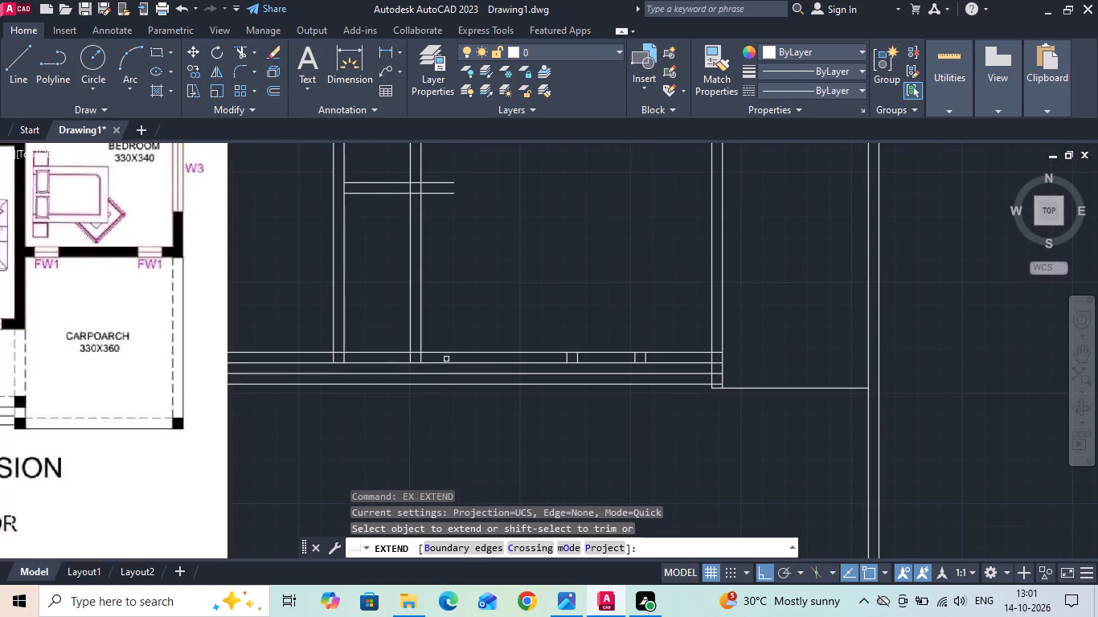
click(421, 333)
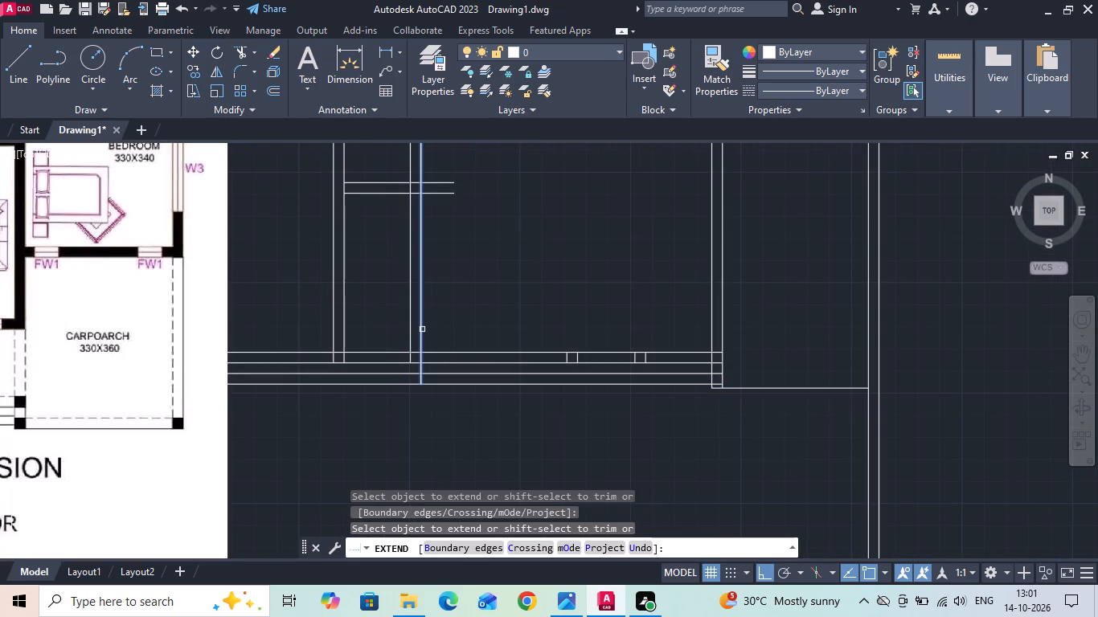
click(422, 329)
key(Escape)
Trim the two sitout step lines where they run past the left of the extended wall line.
text(tr)
key(space)
scroll(399, 398, up, 2)
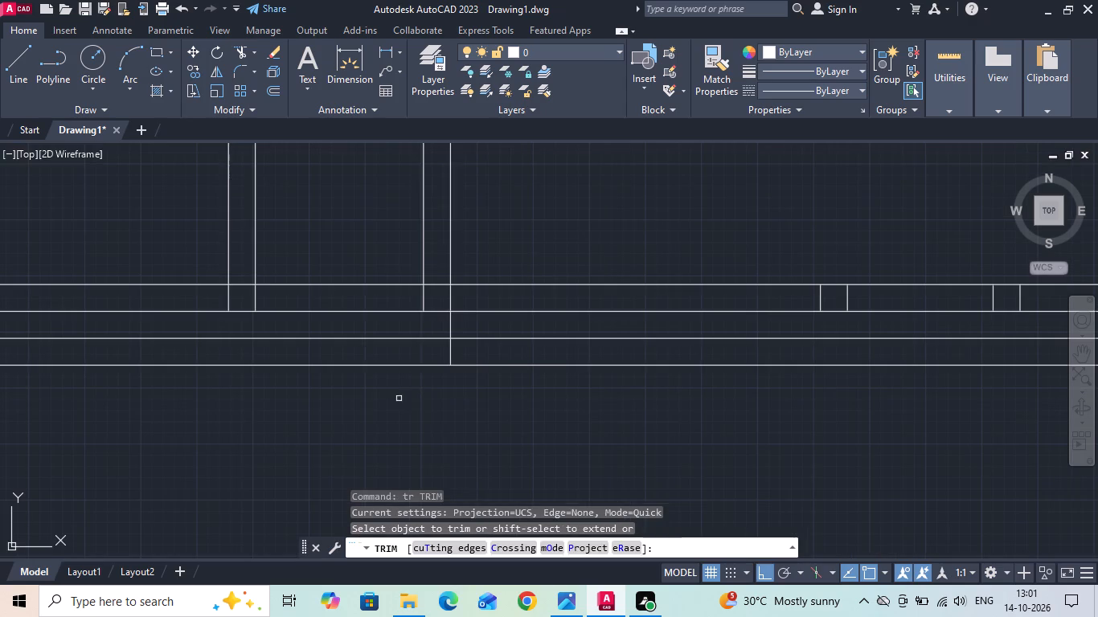
drag(397, 395, 392, 359)
drag(391, 325, 387, 362)
scroll(362, 394, down, 2)
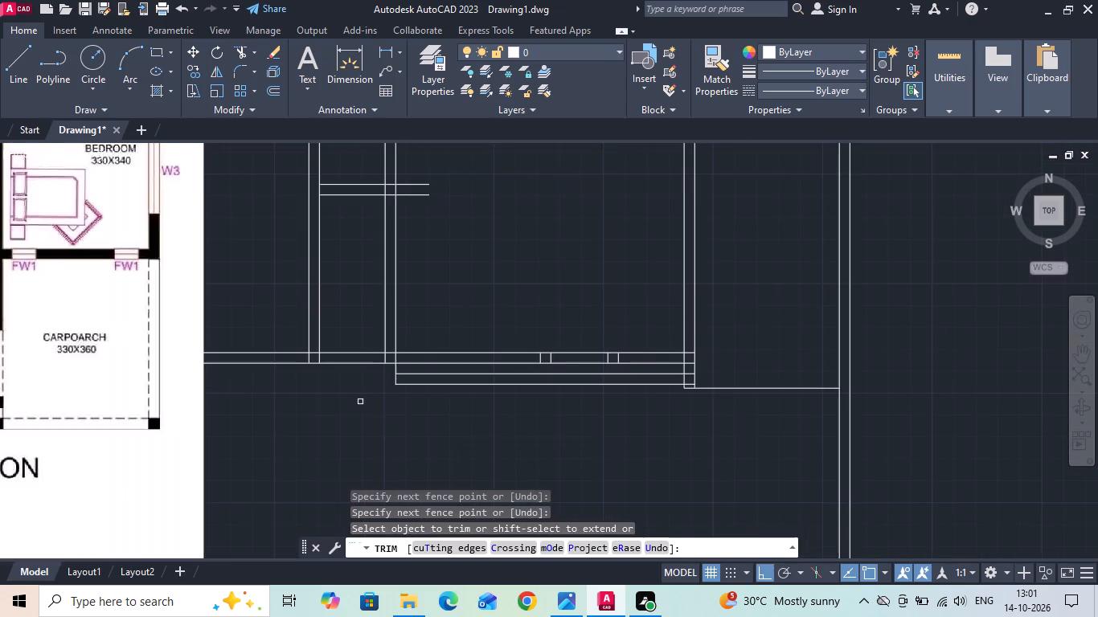
scroll(465, 425, down, 2)
key(Escape)
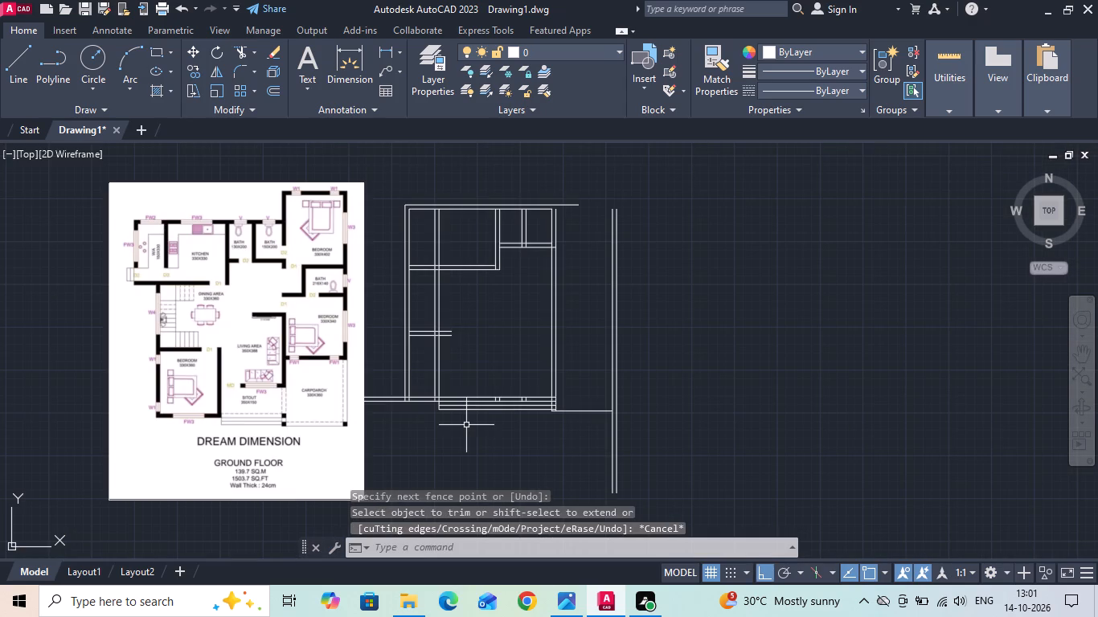
Measure the horizontal distance across the drawn car porch between its two vertical walls.
scroll(466, 425, up, 1)
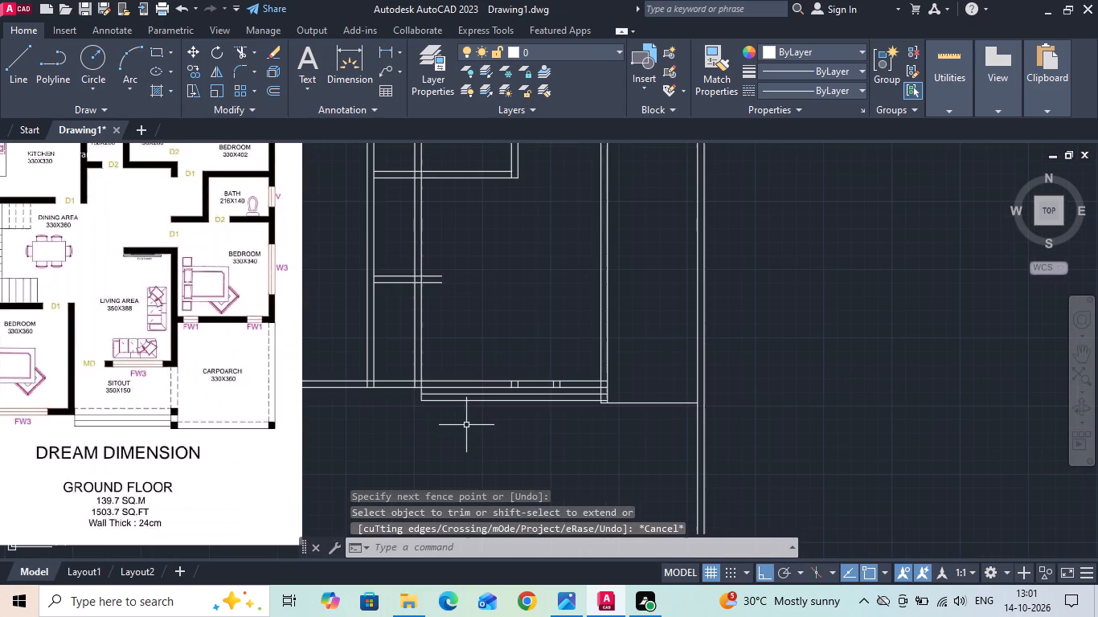
key(Escape)
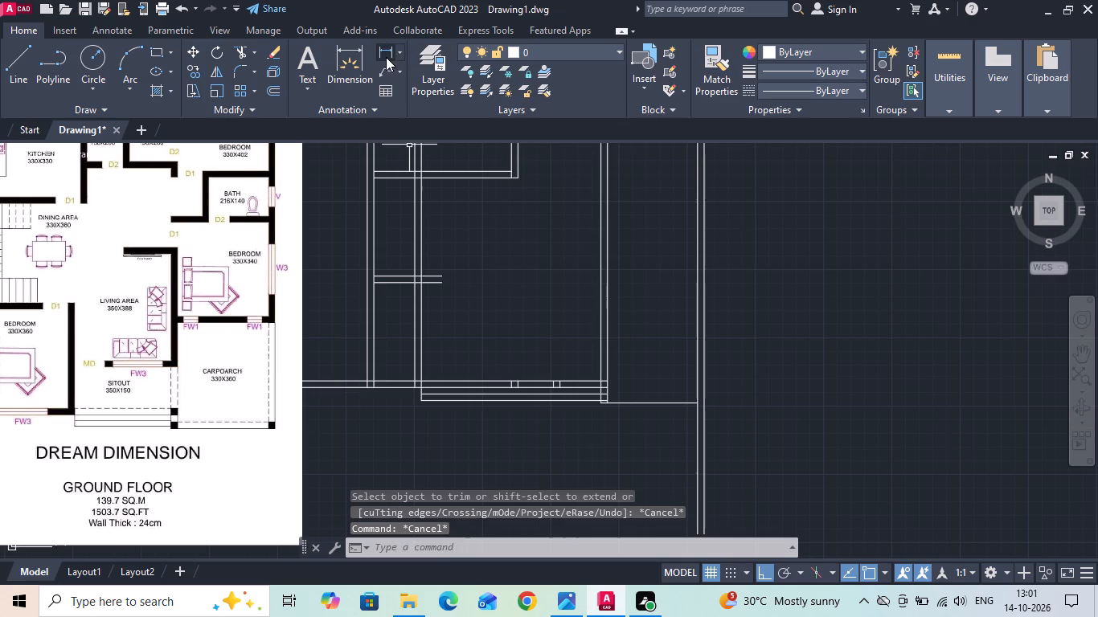
click(386, 57)
scroll(666, 313, up, 1)
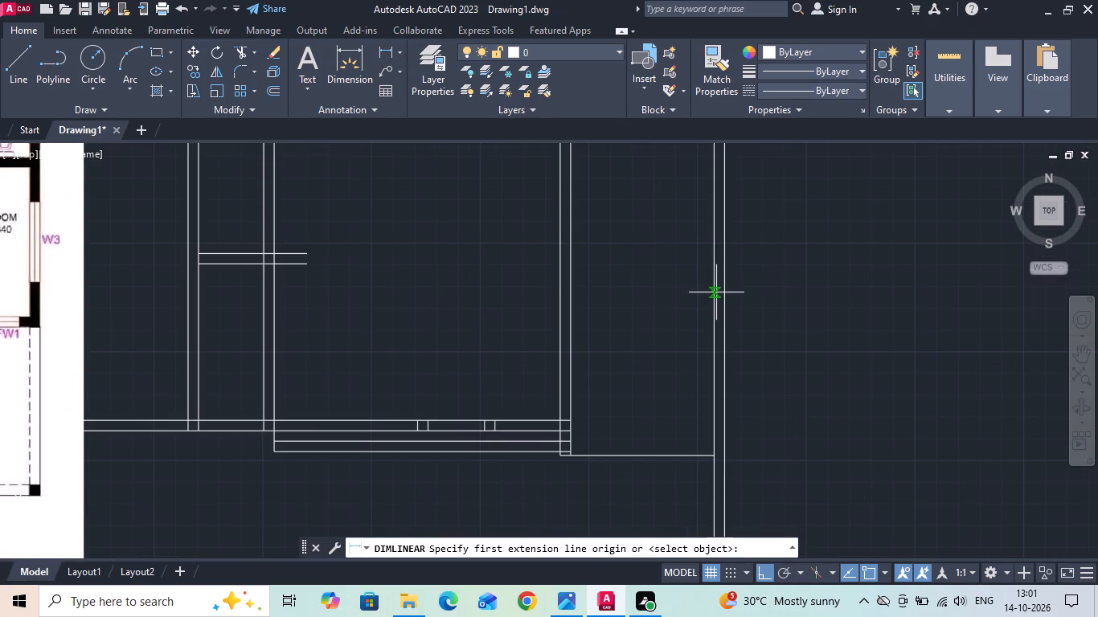
click(716, 292)
click(574, 284)
key(Escape)
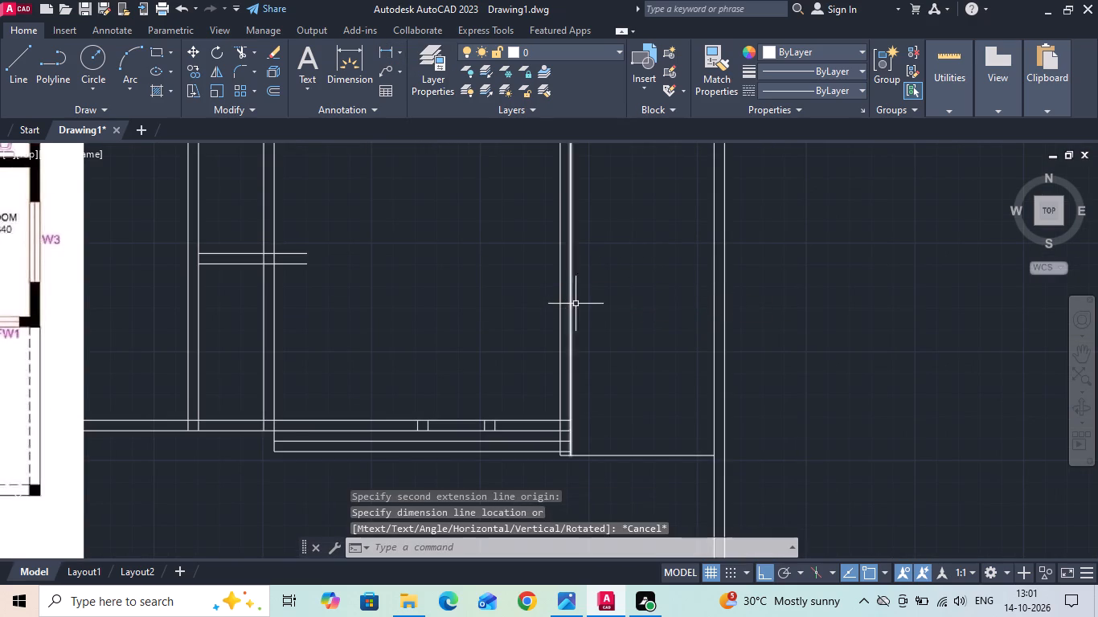
Measure the depths of the lower and upper sitout steps beside the car porch pillars on the reference image.
scroll(617, 304, down, 2)
scroll(367, 386, up, 2)
scroll(273, 417, down, 1)
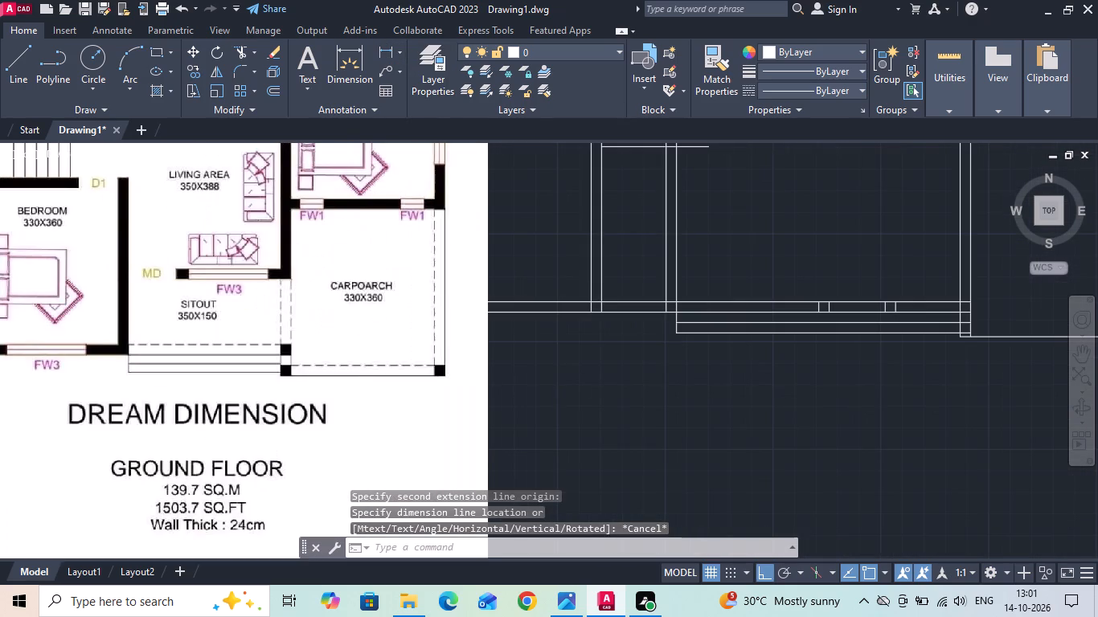
scroll(273, 417, down, 1)
scroll(420, 400, up, 1)
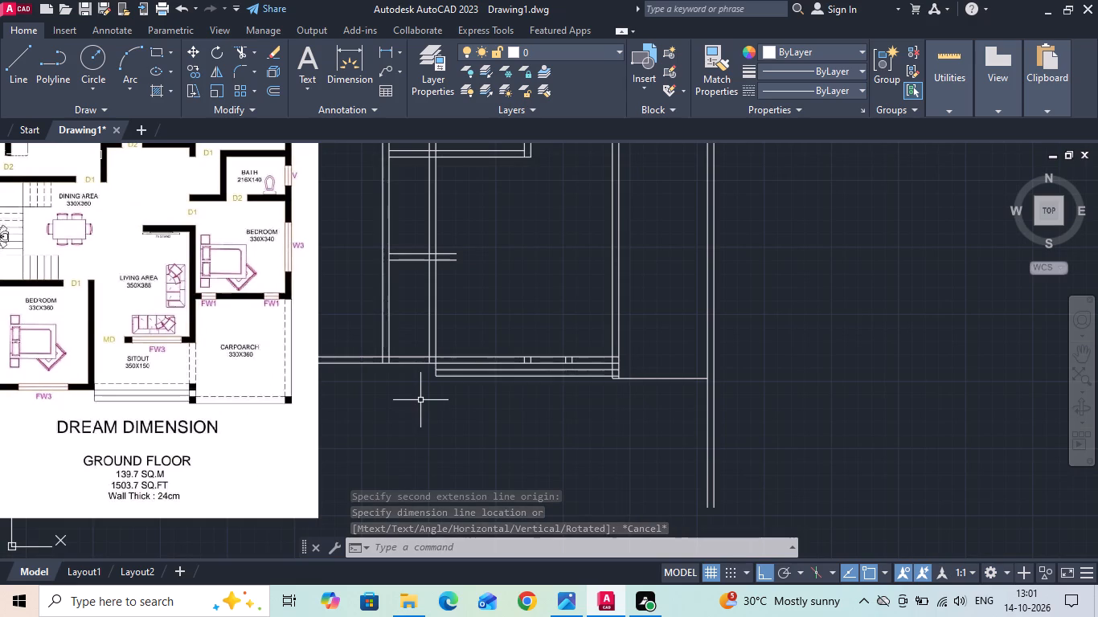
scroll(174, 403, up, 1)
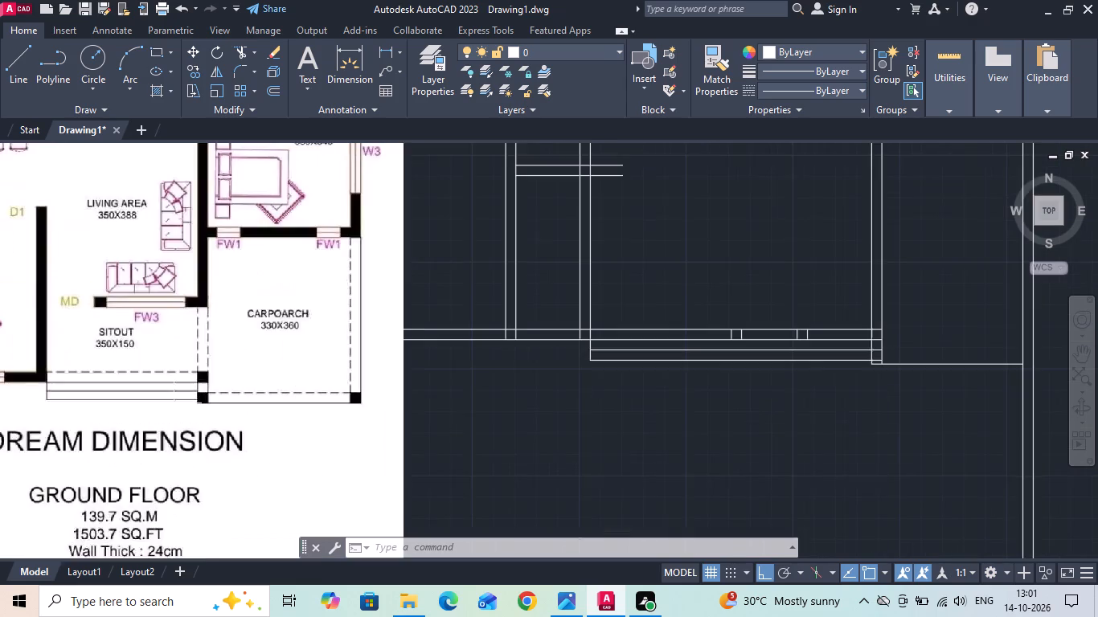
scroll(174, 403, up, 3)
middle_drag(172, 402, 191, 401)
click(389, 52)
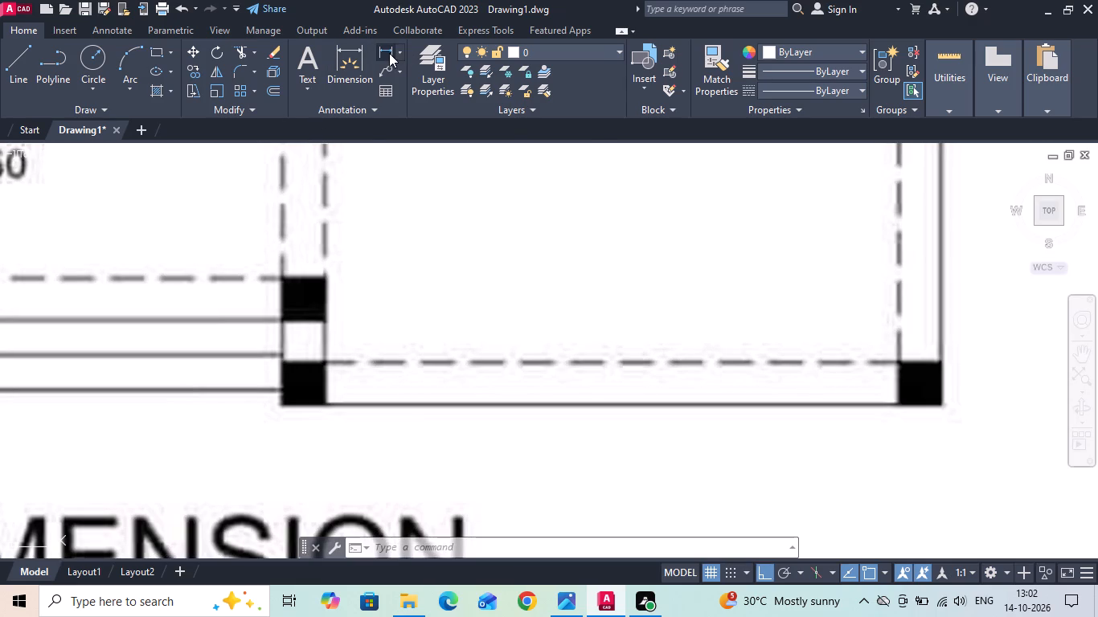
click(260, 355)
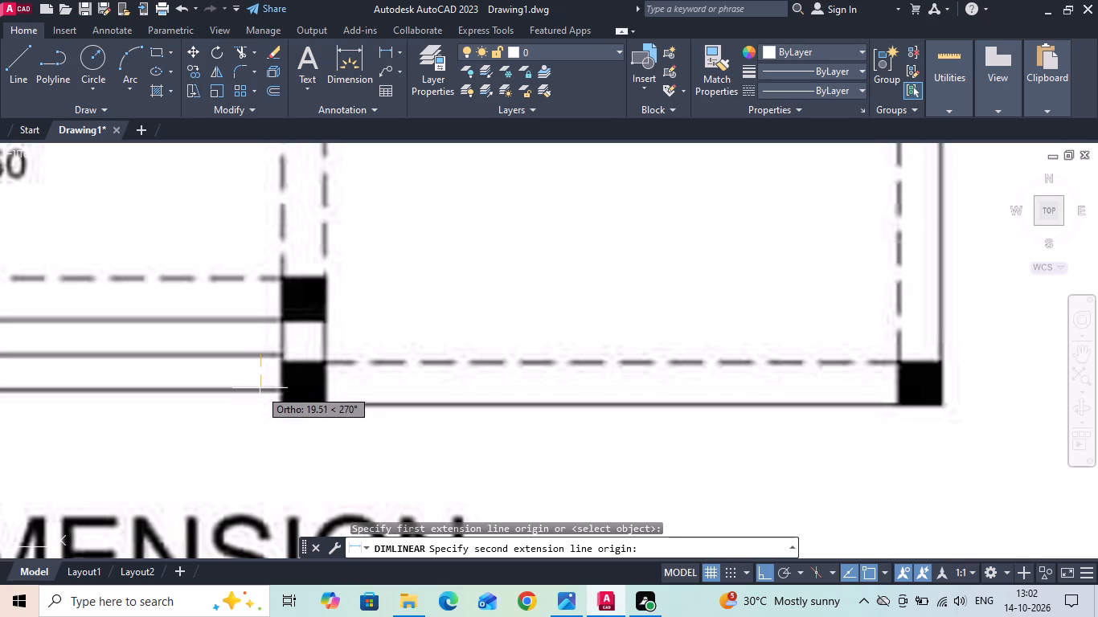
scroll(260, 386, up, 2)
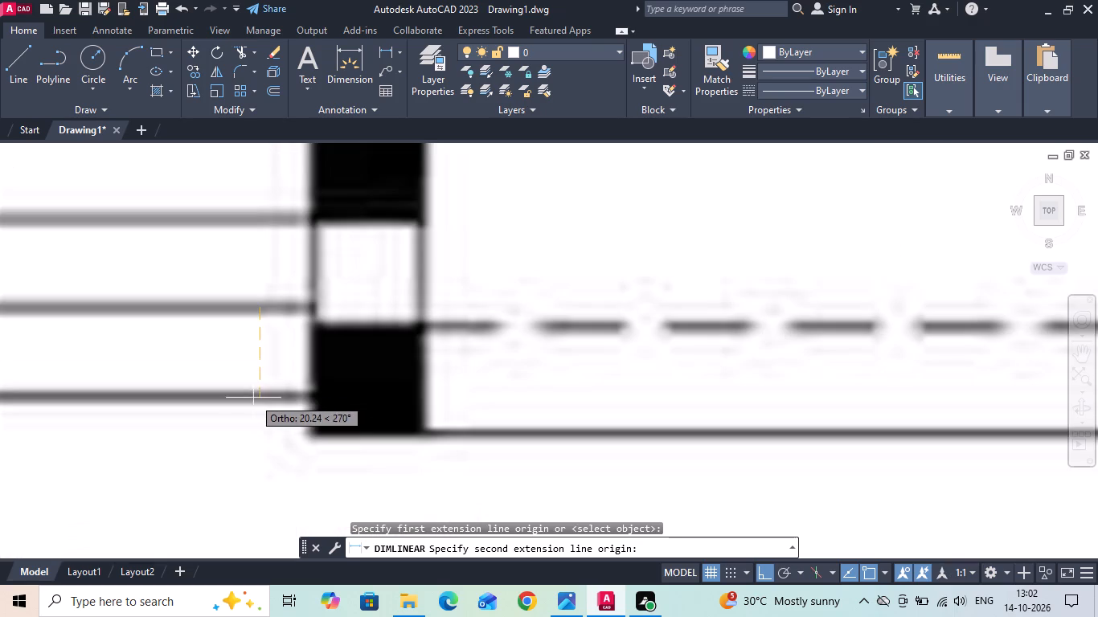
key(Escape)
scroll(437, 391, down, 2)
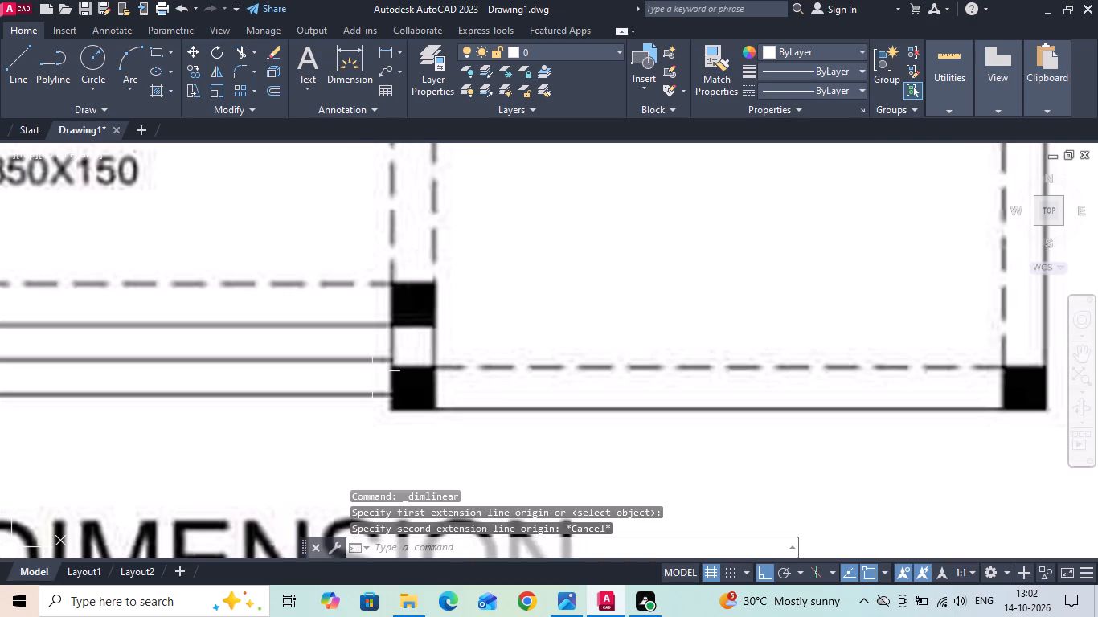
key(space)
click(365, 364)
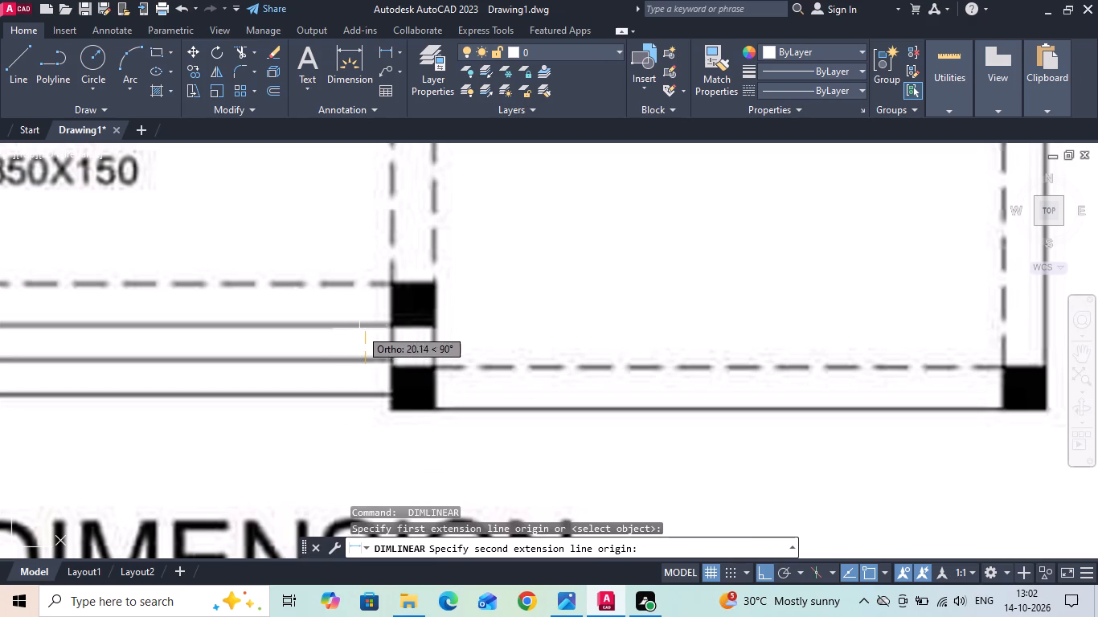
scroll(362, 322, up, 1)
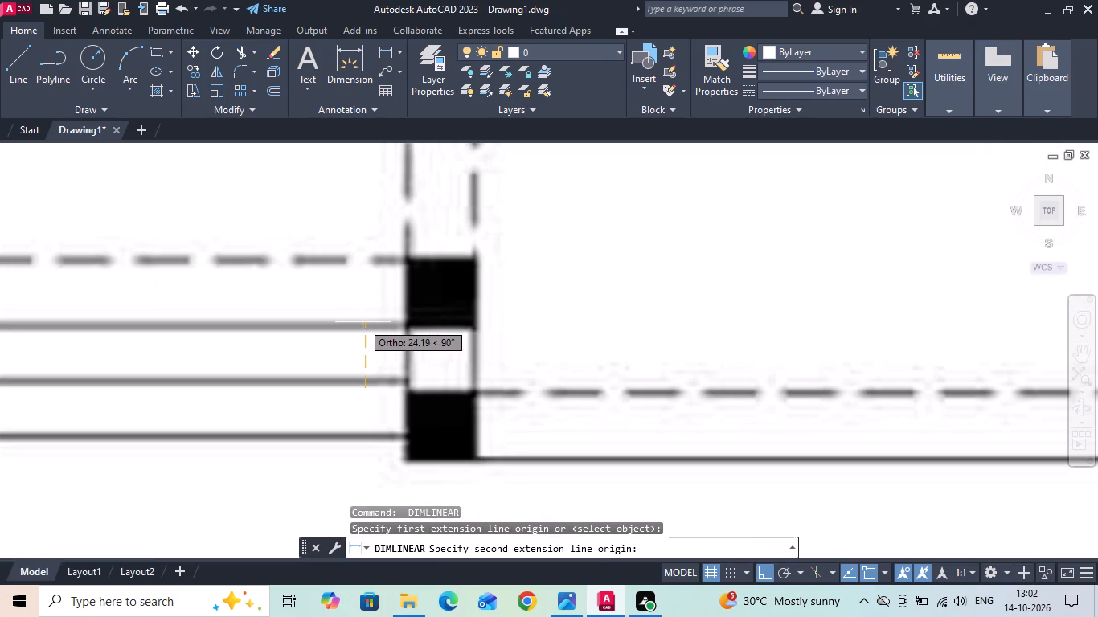
key(Escape)
Measure the front bedroom wall's thickness and the upper step's depth at the sitout's left corner on the reference image.
scroll(487, 410, down, 3)
scroll(273, 394, up, 1)
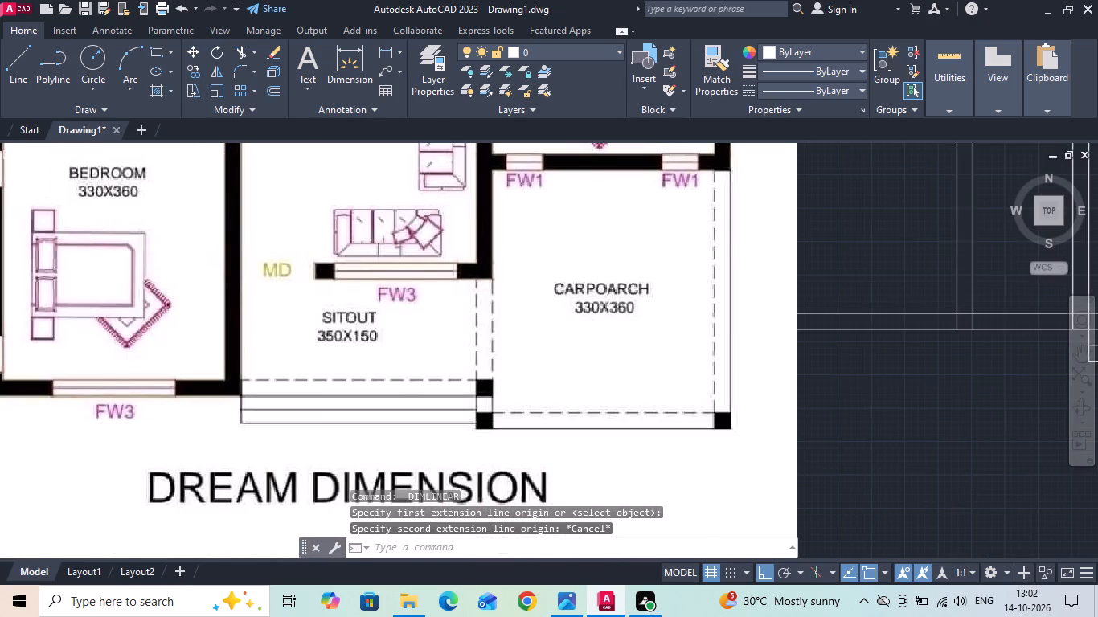
scroll(273, 394, up, 1)
middle_drag(135, 377, 194, 374)
key(space)
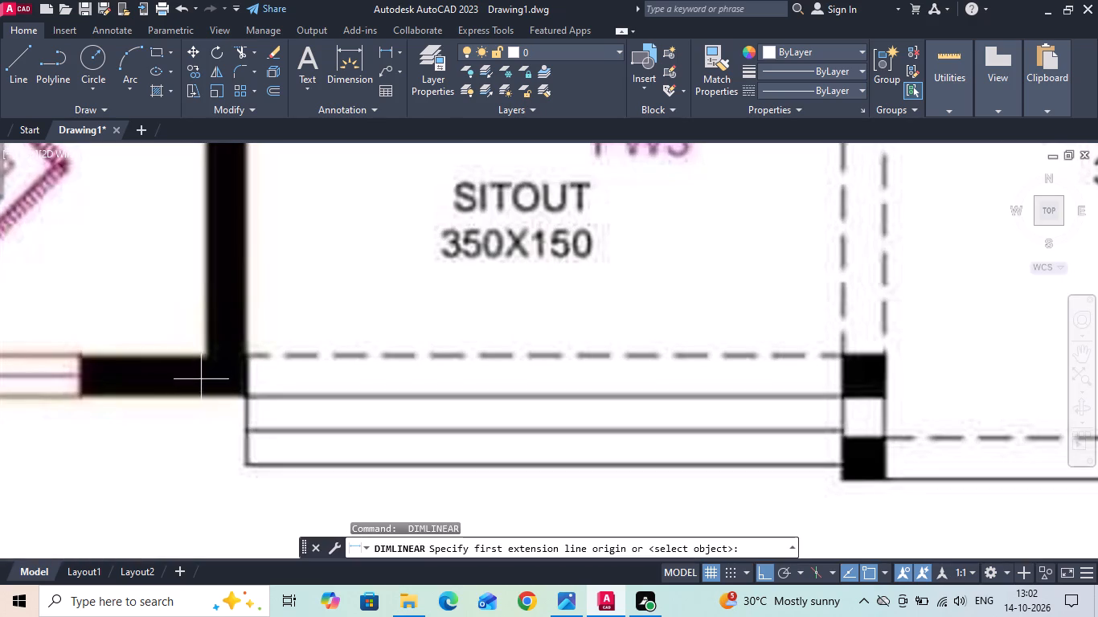
click(205, 355)
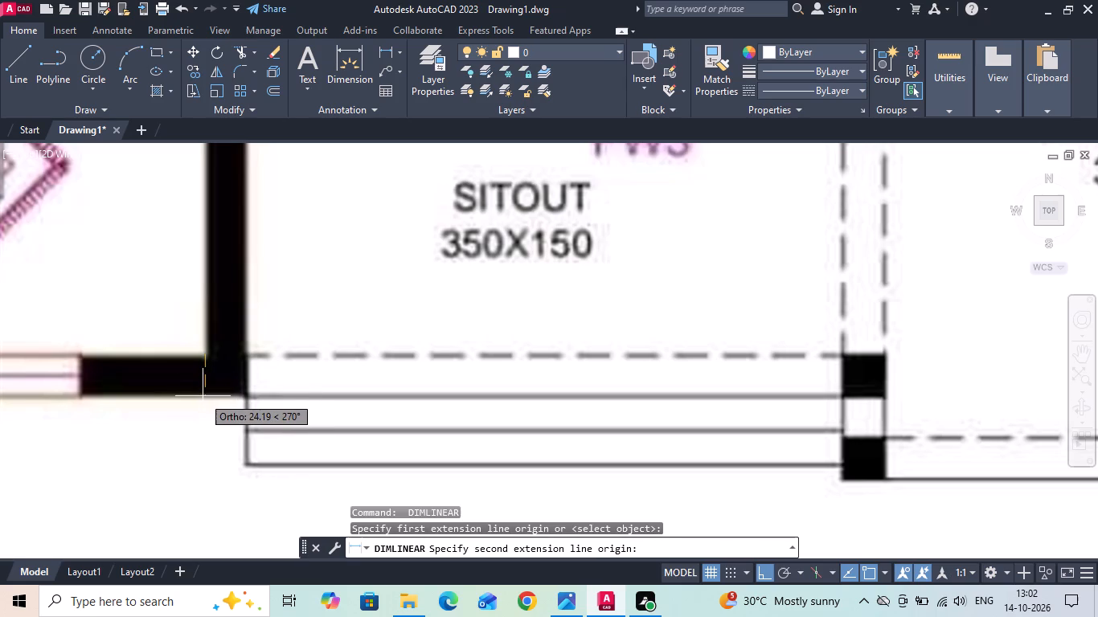
scroll(203, 397, up, 2)
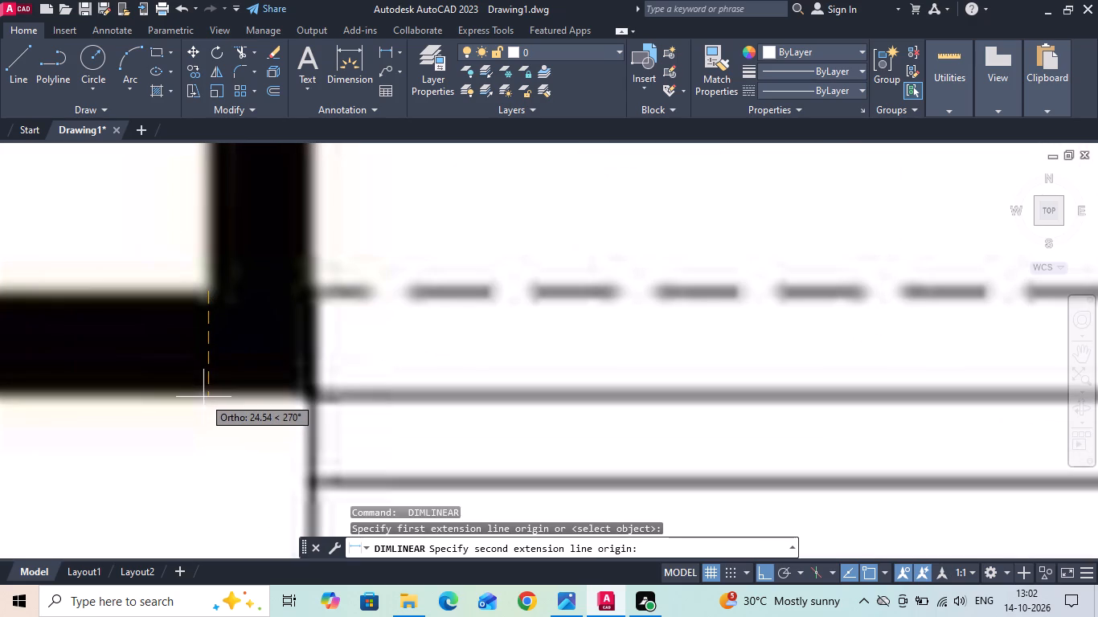
key(space)
key(space)
click(313, 393)
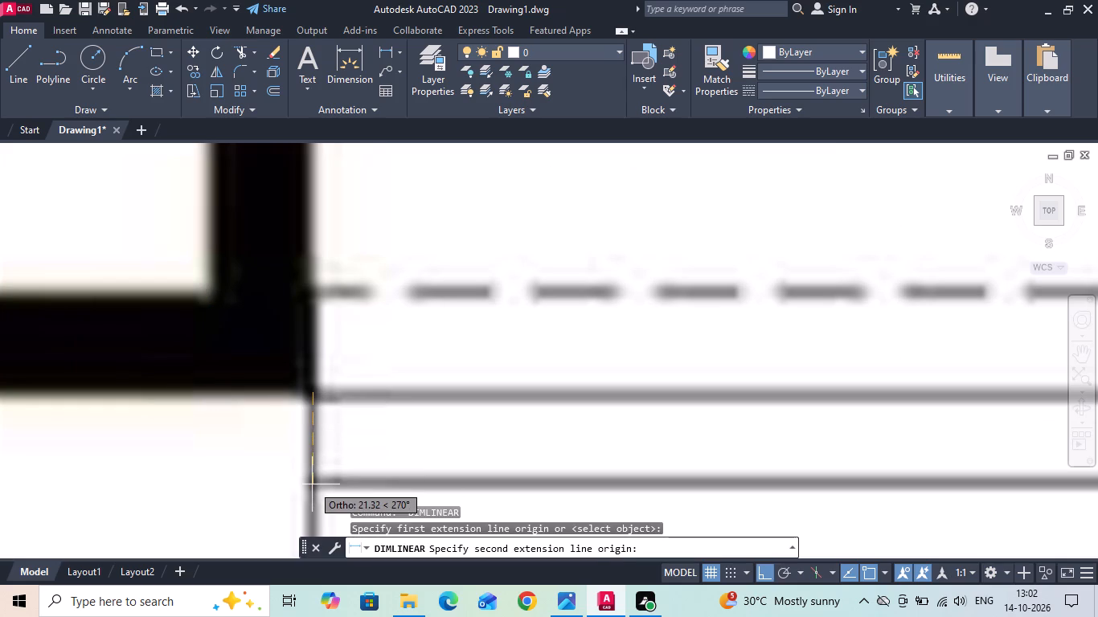
key(Escape)
Erase the two sitout step lines and the car porch's front line from the drawn plan.
scroll(234, 371, down, 5)
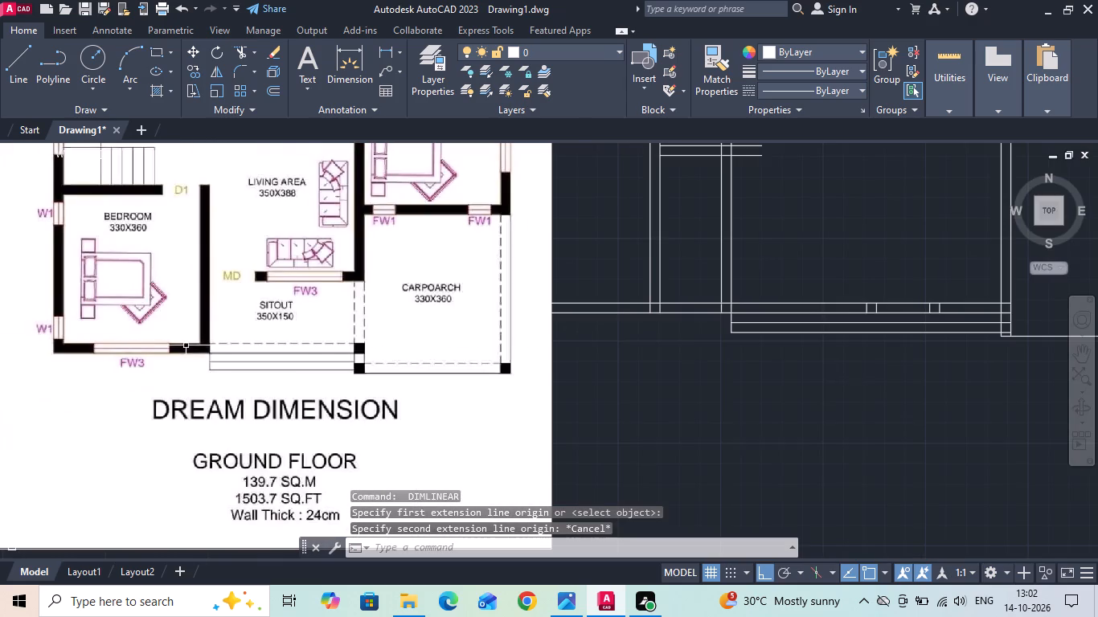
middle_drag(845, 330, 637, 370)
scroll(671, 365, up, 1)
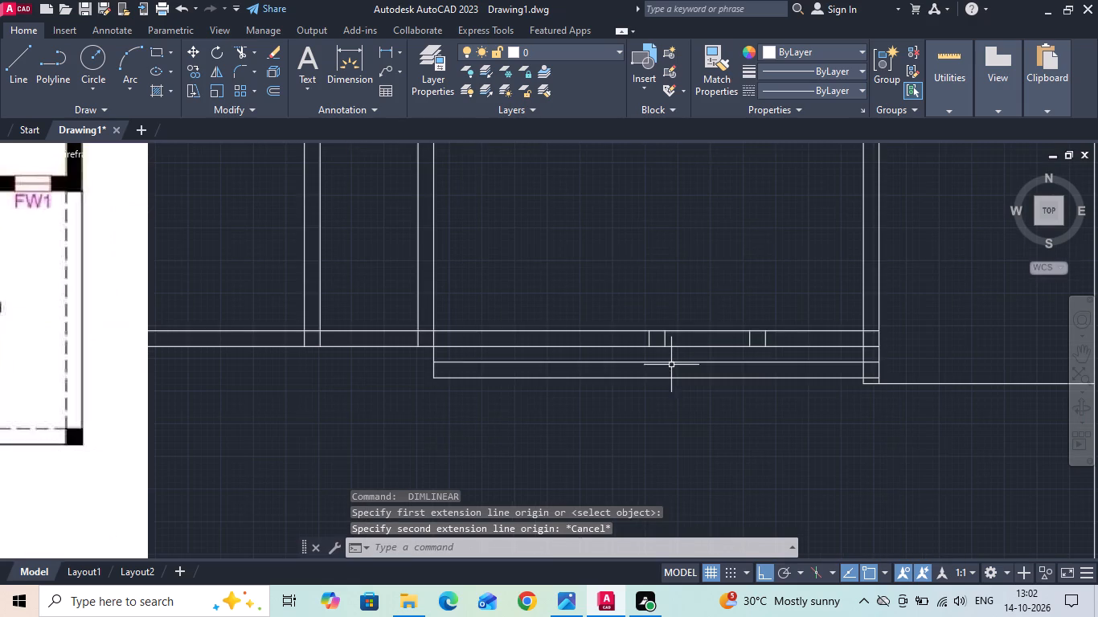
drag(670, 353, 663, 372)
click(584, 428)
drag(994, 362, 973, 407)
click(967, 409)
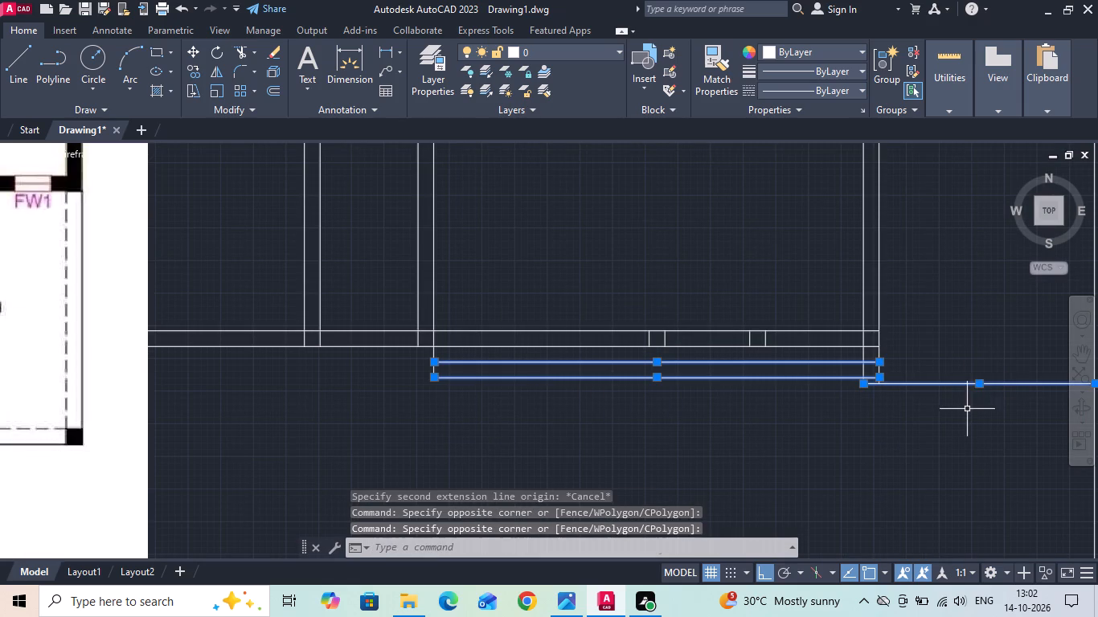
key(Delete)
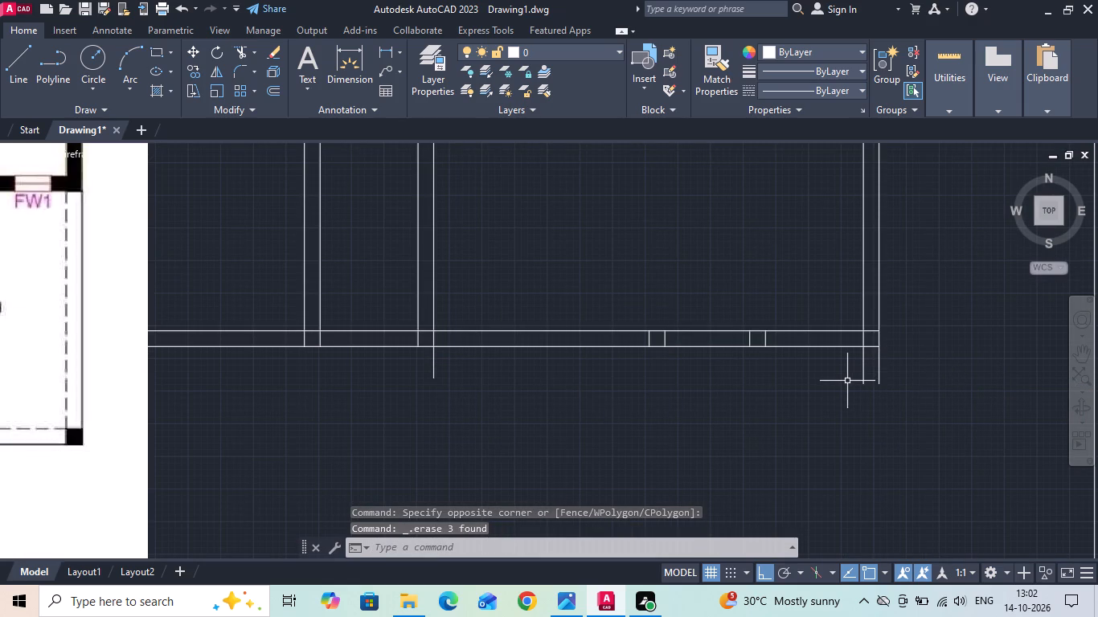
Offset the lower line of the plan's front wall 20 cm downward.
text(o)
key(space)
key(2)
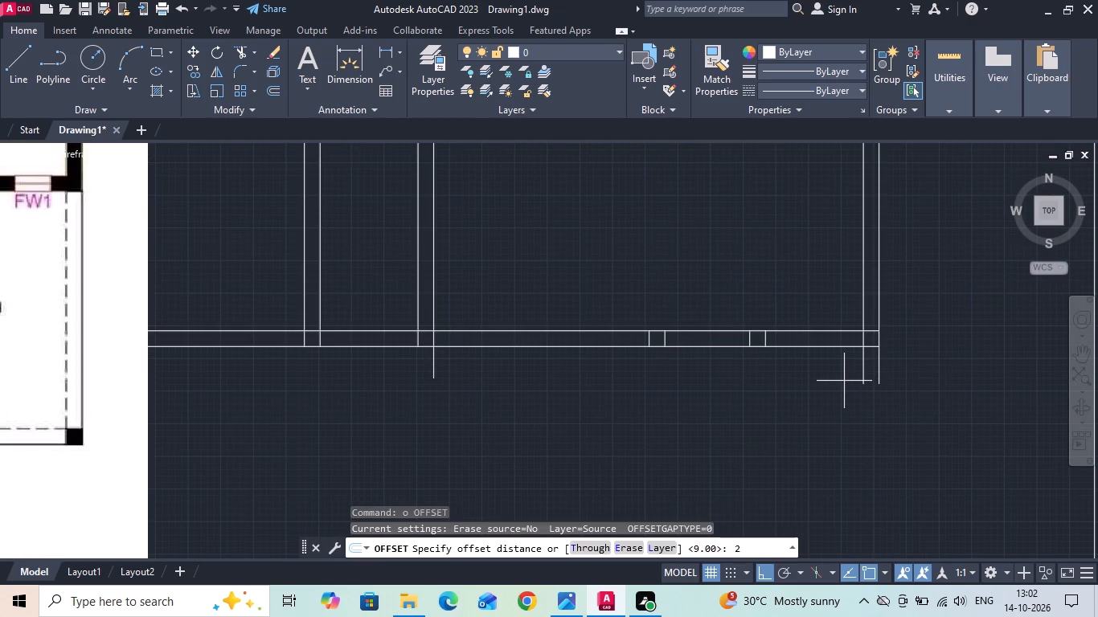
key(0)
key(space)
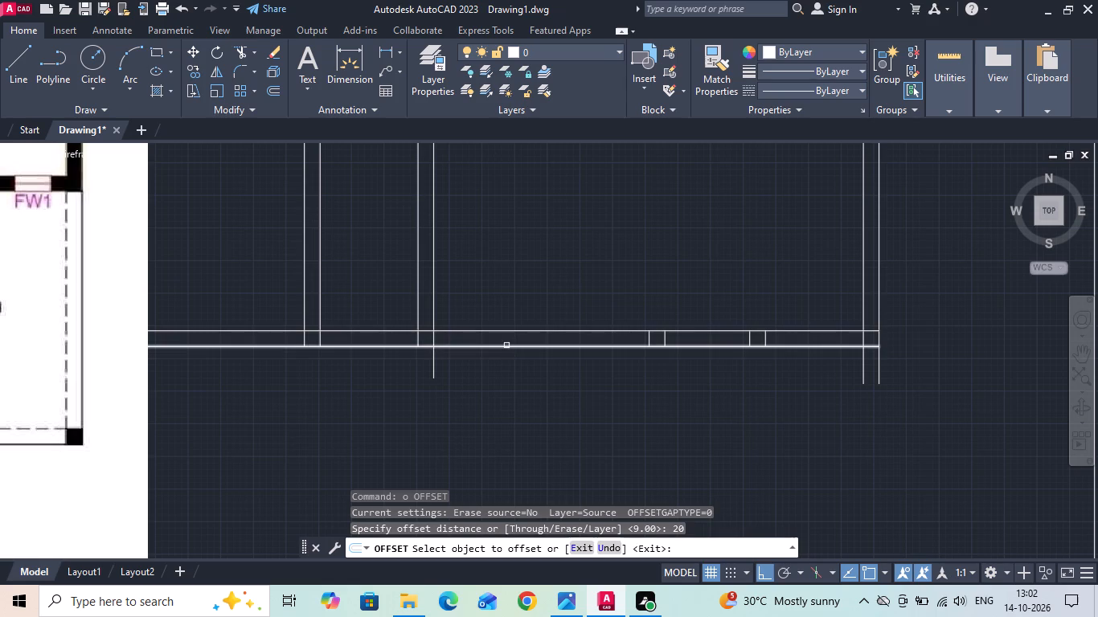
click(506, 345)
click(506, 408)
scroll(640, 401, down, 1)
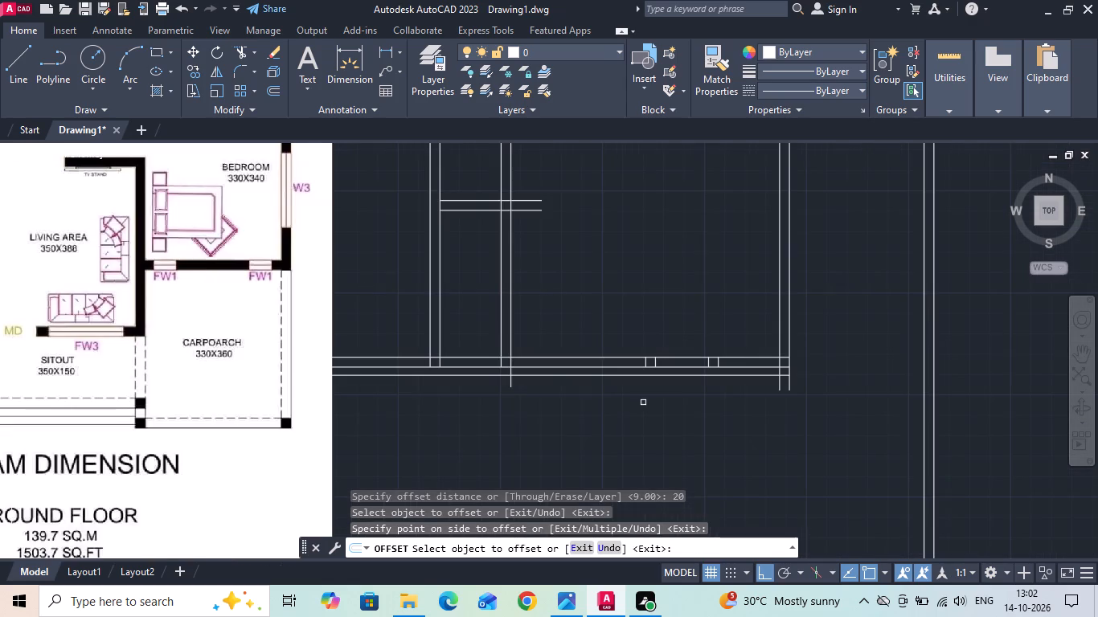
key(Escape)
Measure the front bedroom wall's thickness and the upper sitout step's depth again on the reference image.
scroll(112, 395, up, 1)
middle_drag(111, 395, 391, 391)
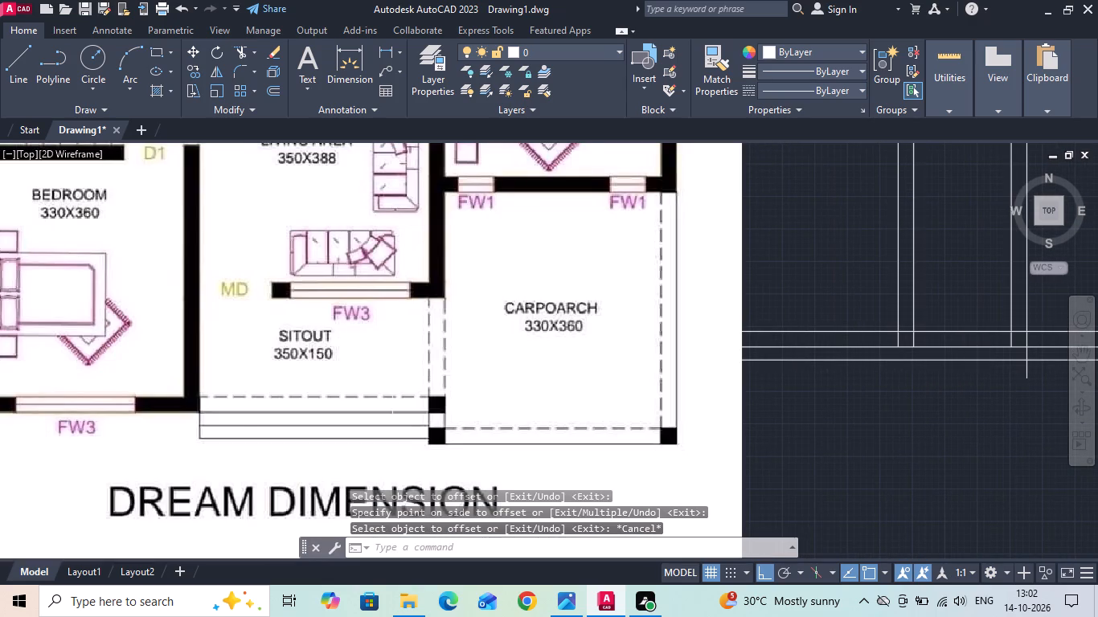
scroll(172, 425, up, 2)
middle_drag(180, 418, 290, 394)
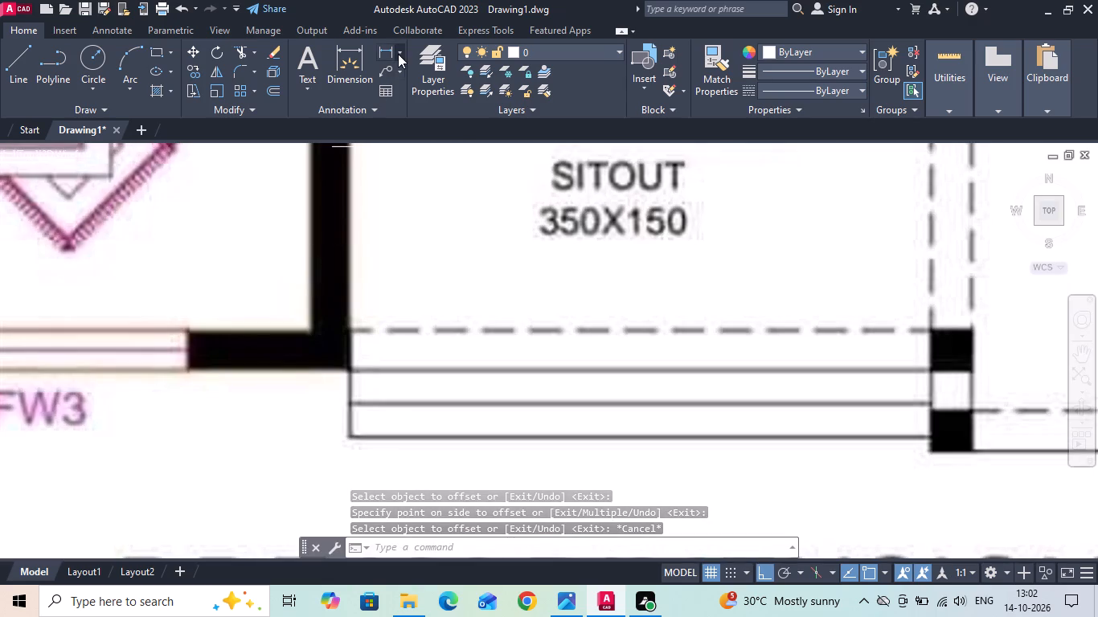
click(391, 51)
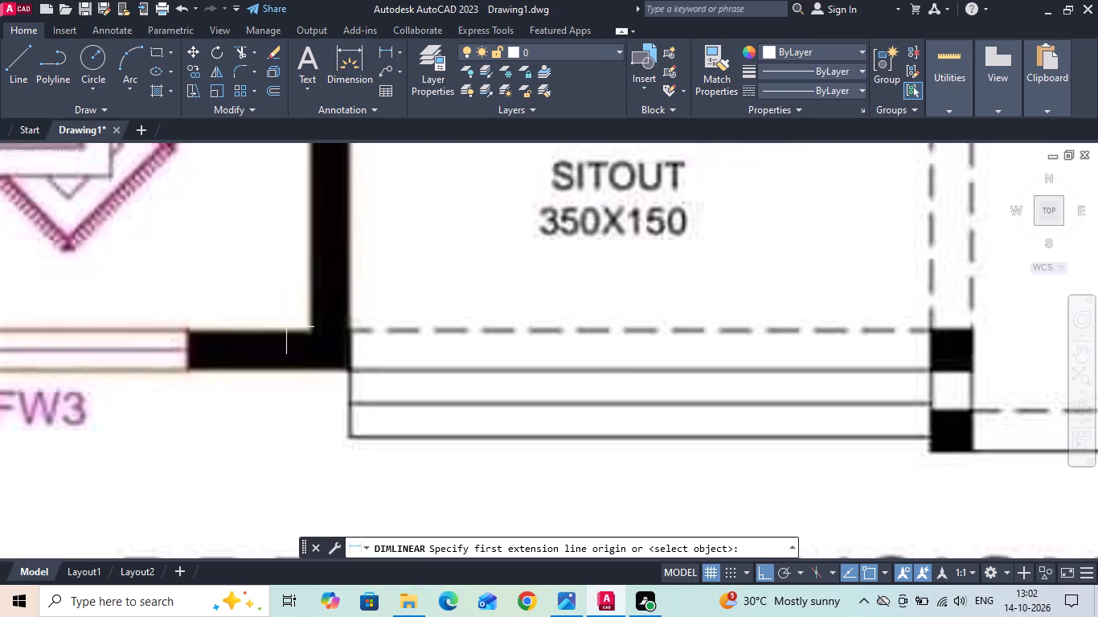
click(285, 329)
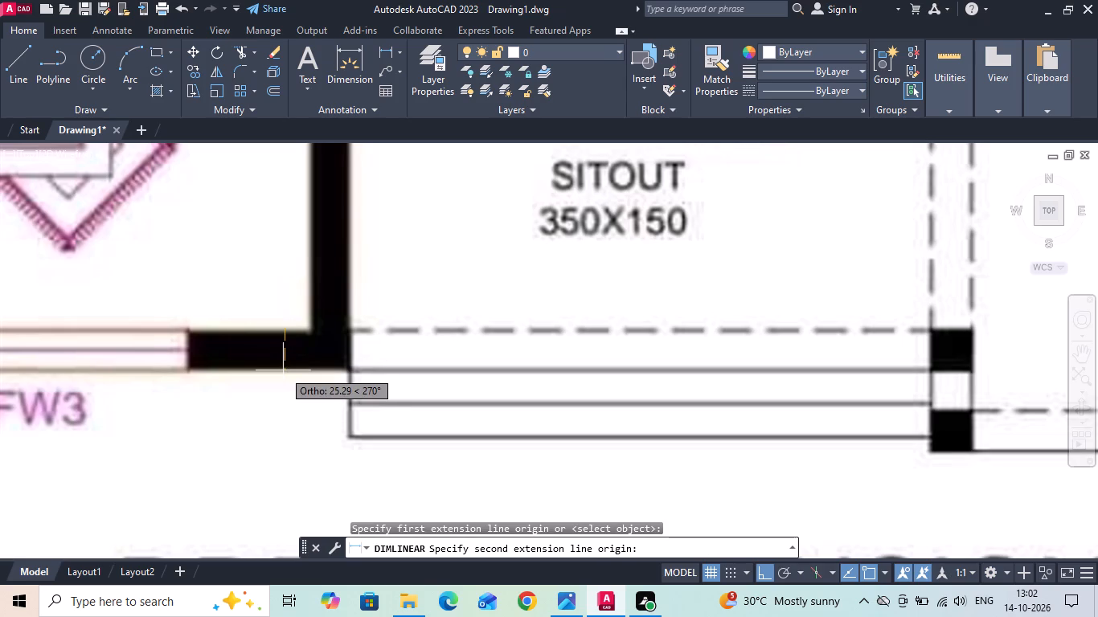
key(Escape)
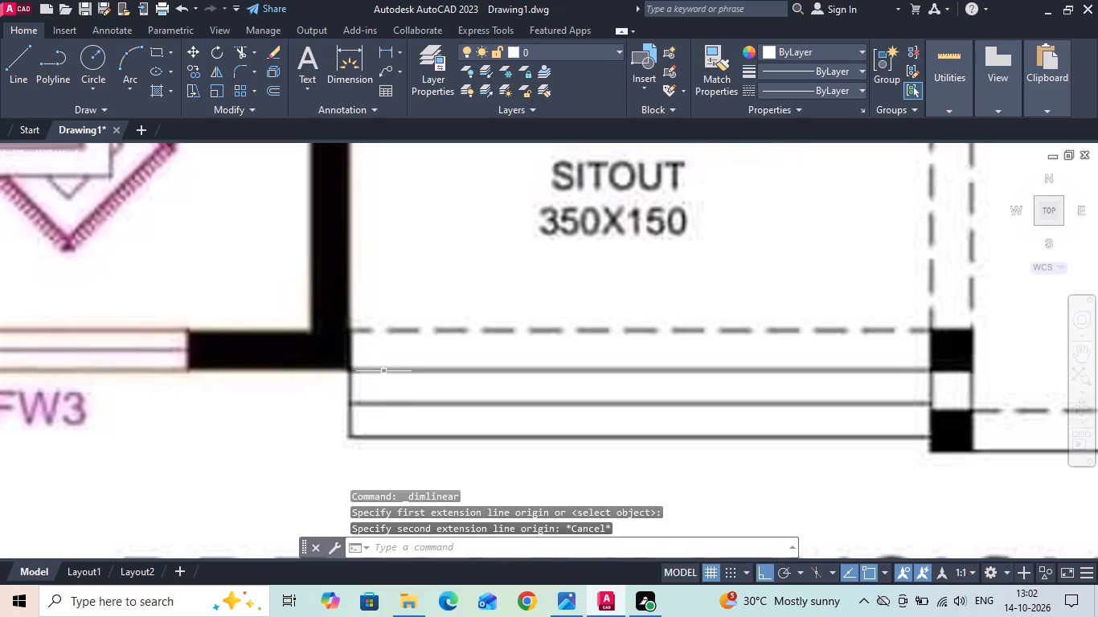
key(space)
click(383, 367)
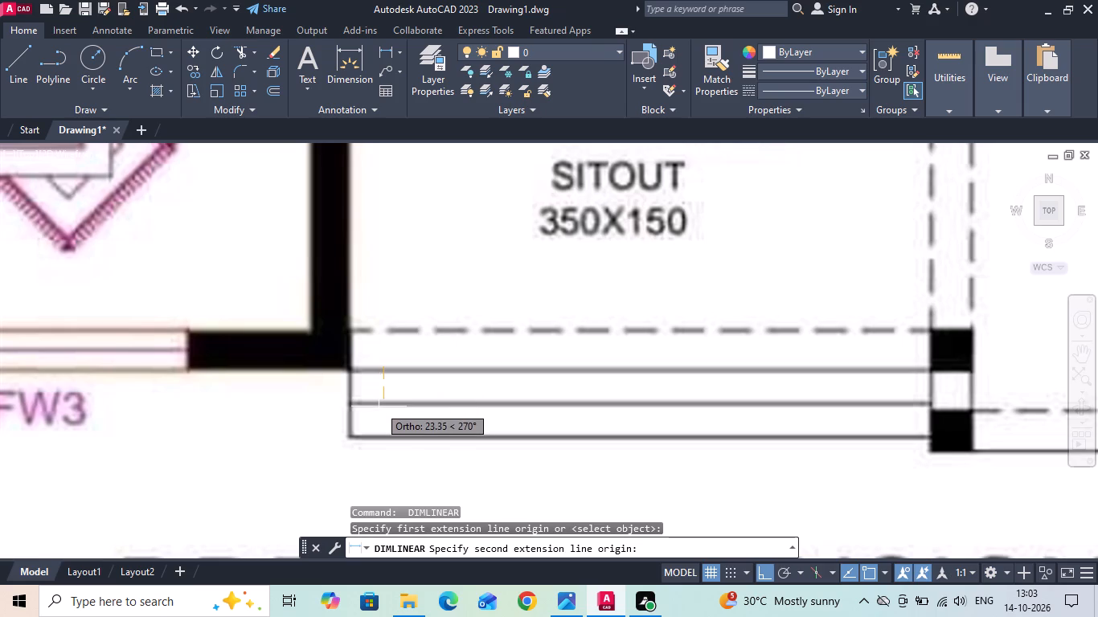
key(Escape)
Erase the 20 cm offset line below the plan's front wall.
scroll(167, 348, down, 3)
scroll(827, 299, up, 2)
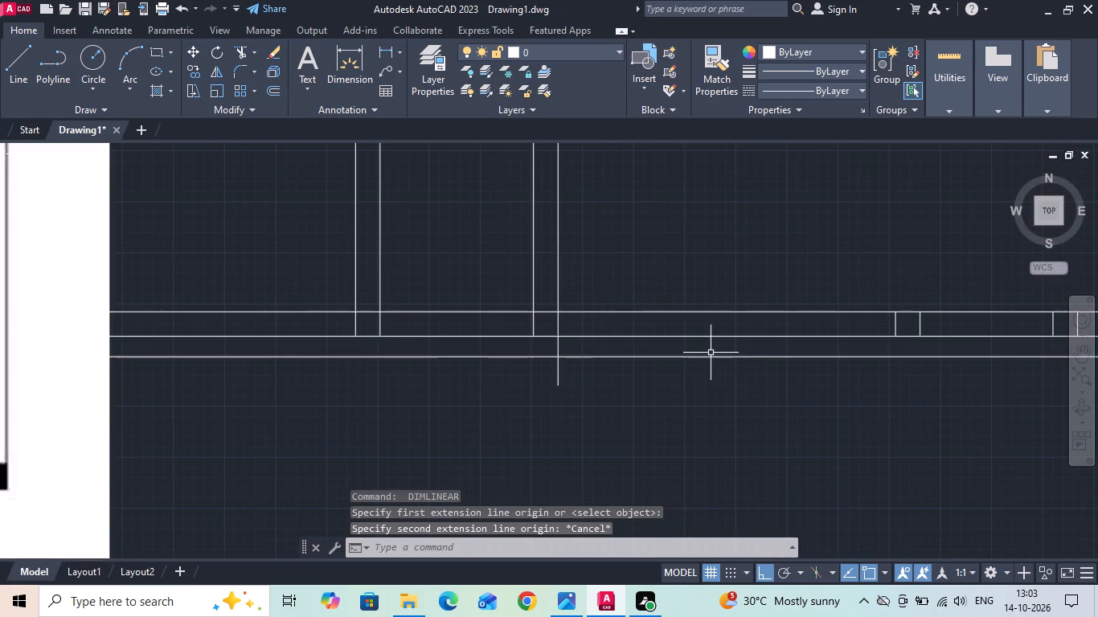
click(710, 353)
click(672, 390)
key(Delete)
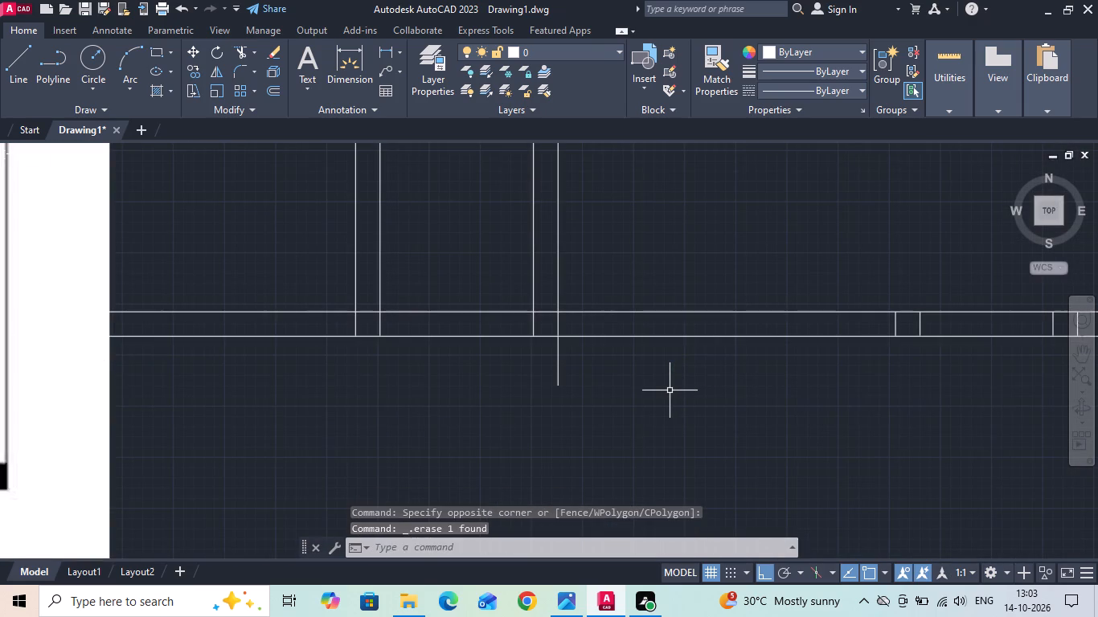
Offset the lower line of the plan's front wall 22 cm downward twice to form two sitout step lines.
key(o)
key(Return)
text(22)
key(Return)
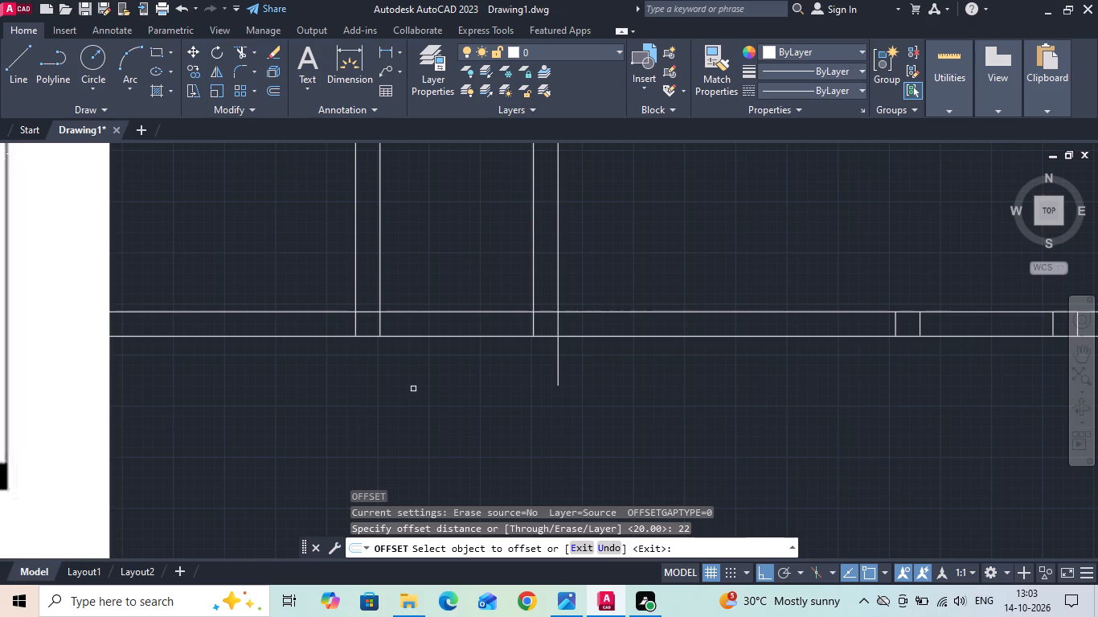
click(605, 336)
scroll(576, 398, down, 2)
click(582, 419)
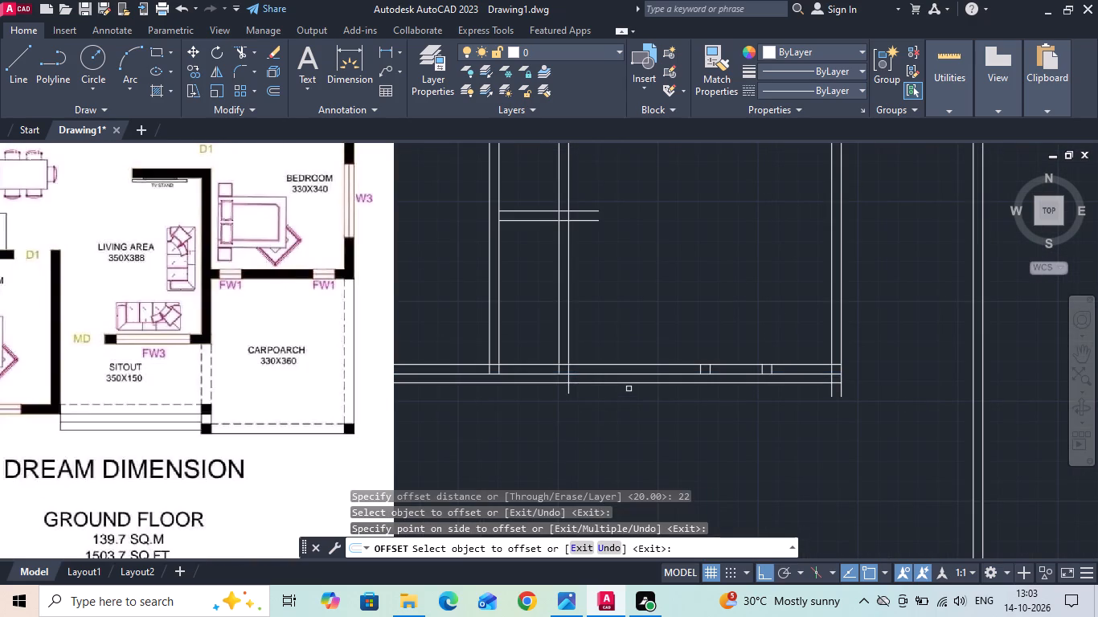
drag(628, 382, 627, 398)
click(621, 416)
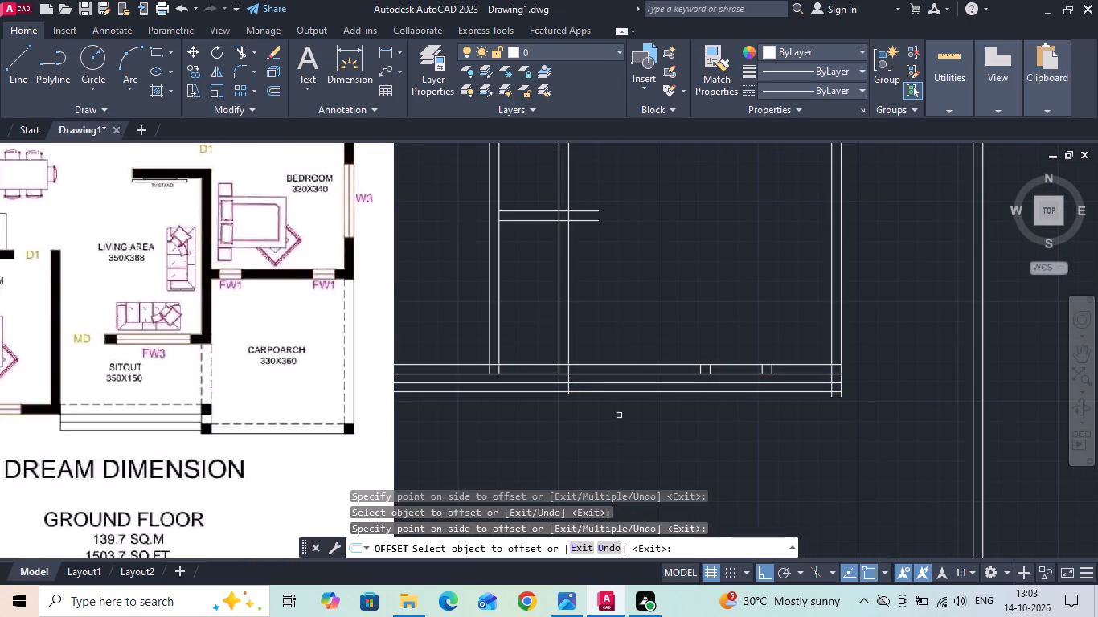
key(Escape)
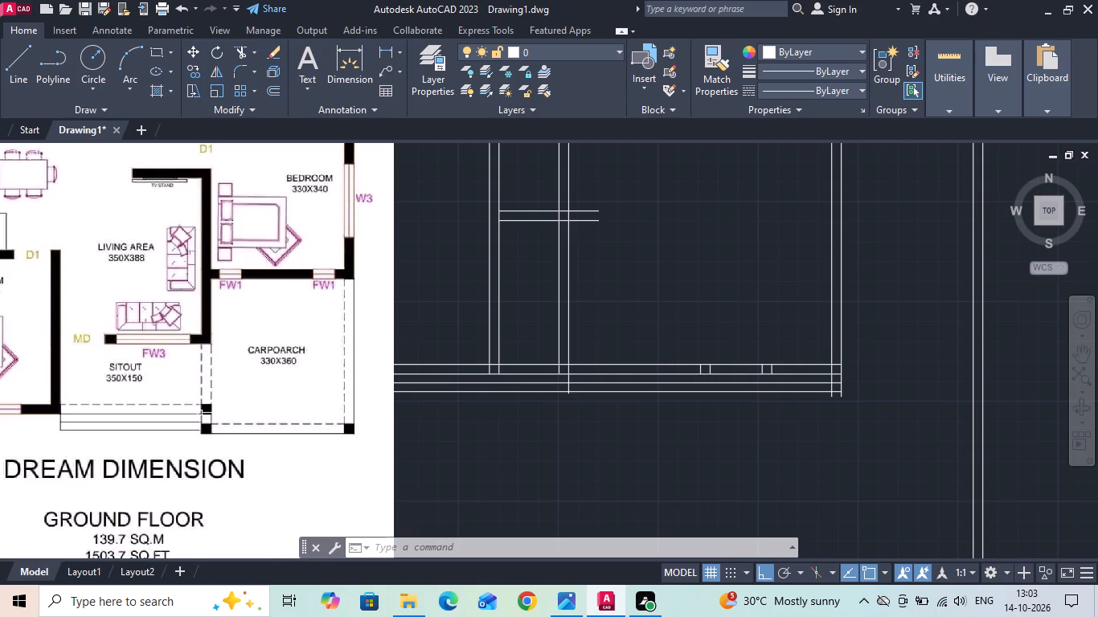
Measure the distance from the lowest sitout step line to the bottom of the corner column on the reference image.
scroll(102, 427, up, 2)
scroll(309, 462, up, 2)
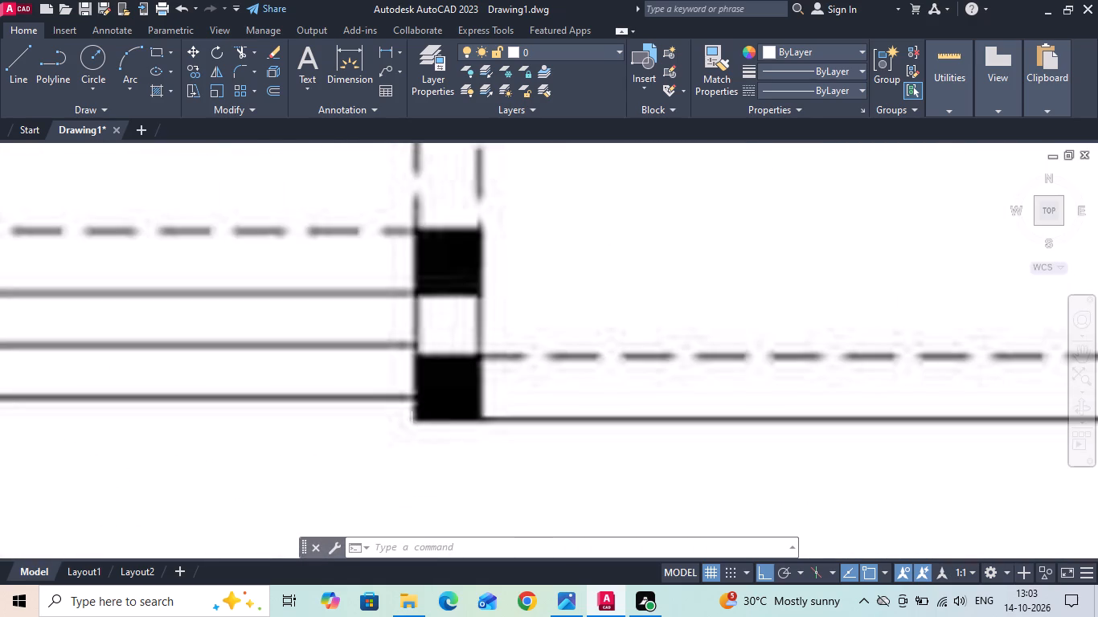
scroll(412, 439, up, 1)
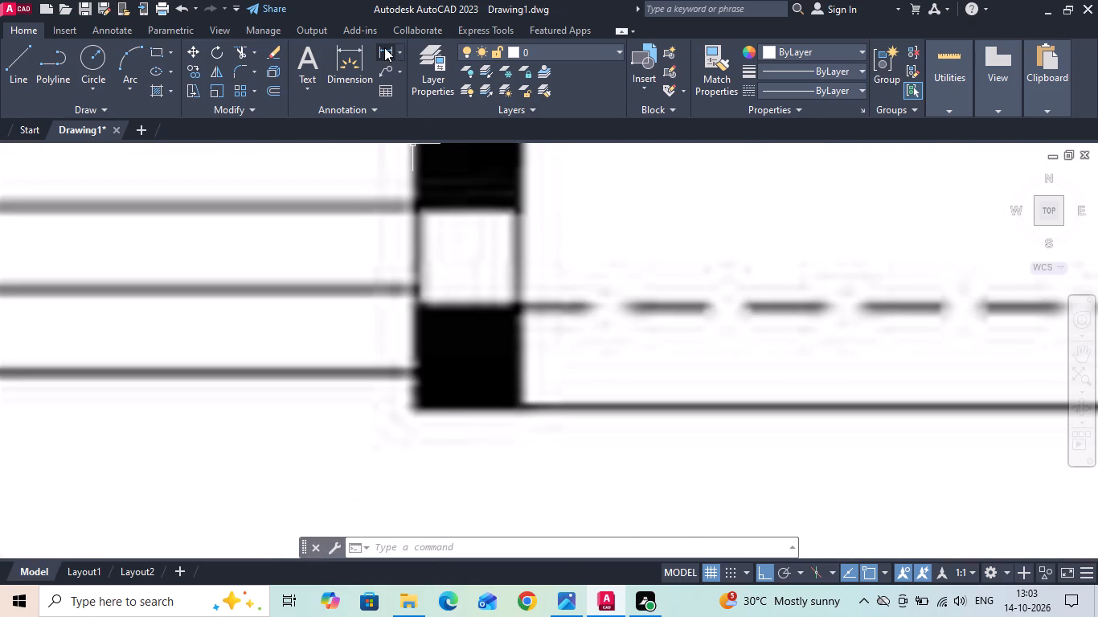
click(384, 47)
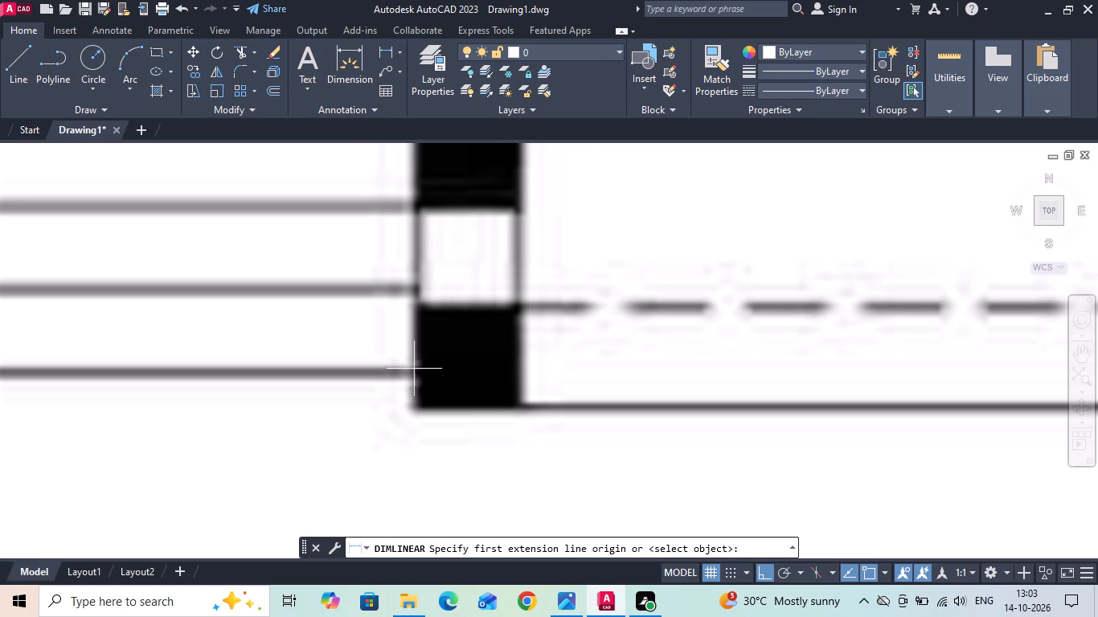
scroll(415, 370, up, 1)
click(410, 368)
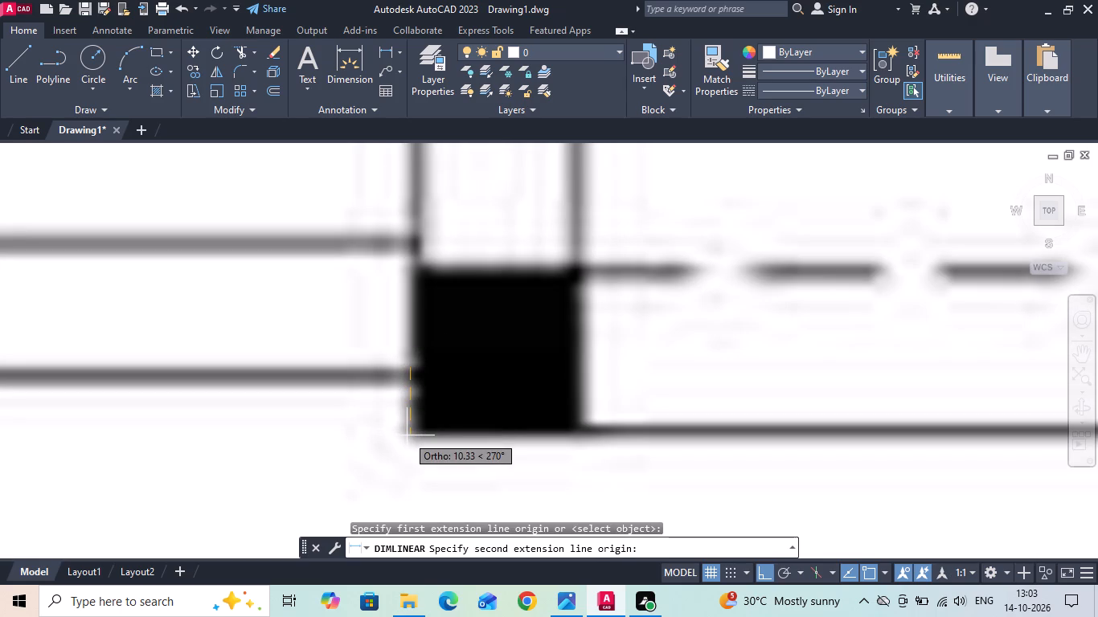
key(Escape)
scroll(407, 435, down, 4)
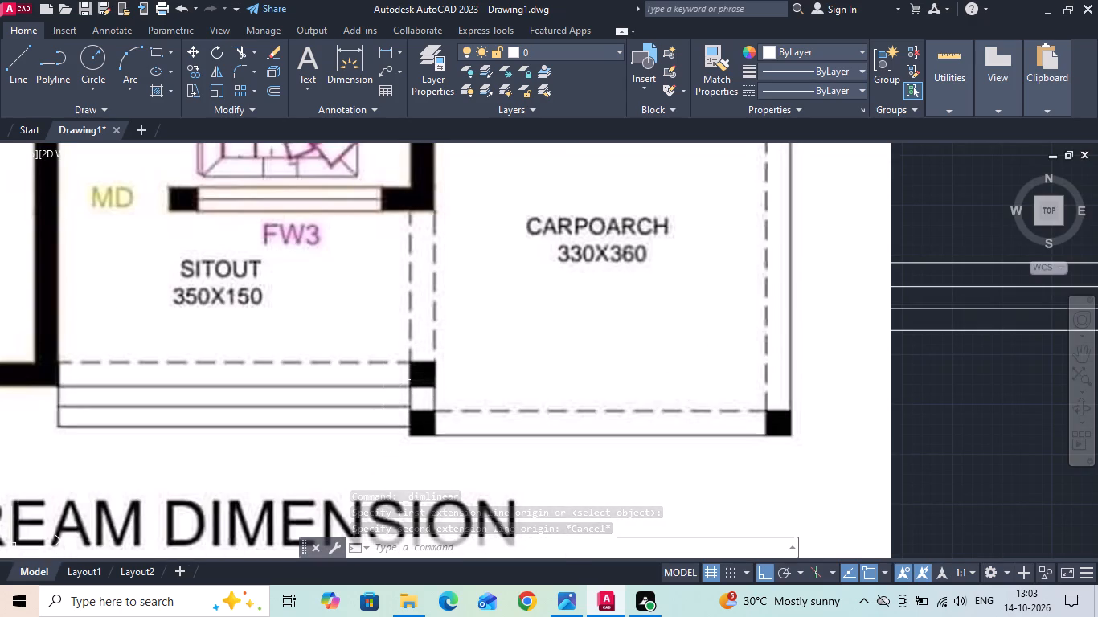
scroll(376, 371, down, 2)
scroll(504, 399, down, 1)
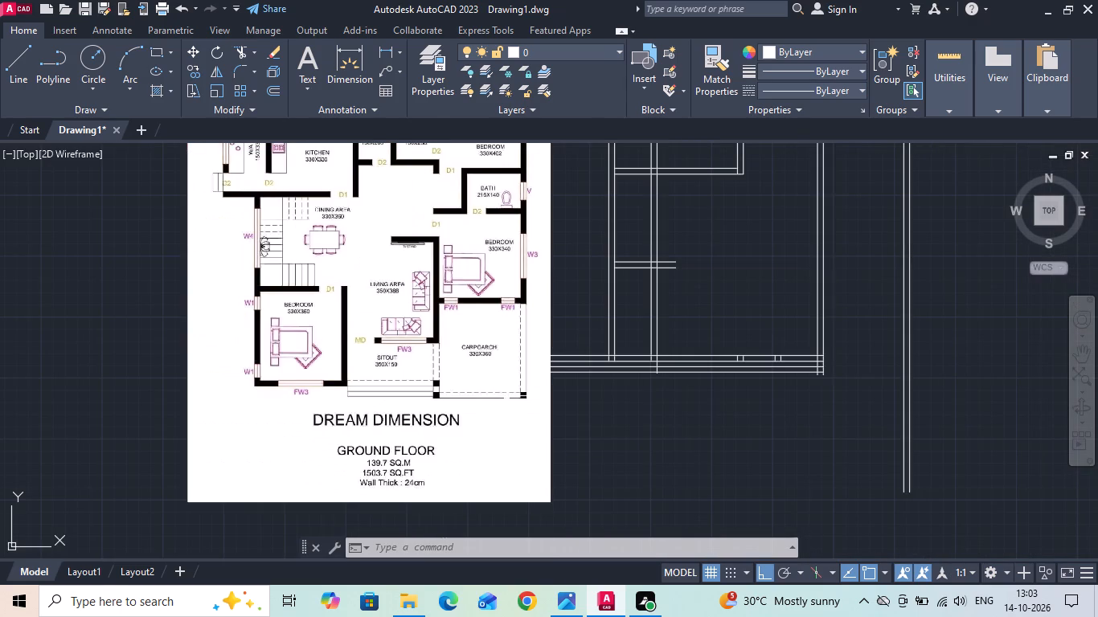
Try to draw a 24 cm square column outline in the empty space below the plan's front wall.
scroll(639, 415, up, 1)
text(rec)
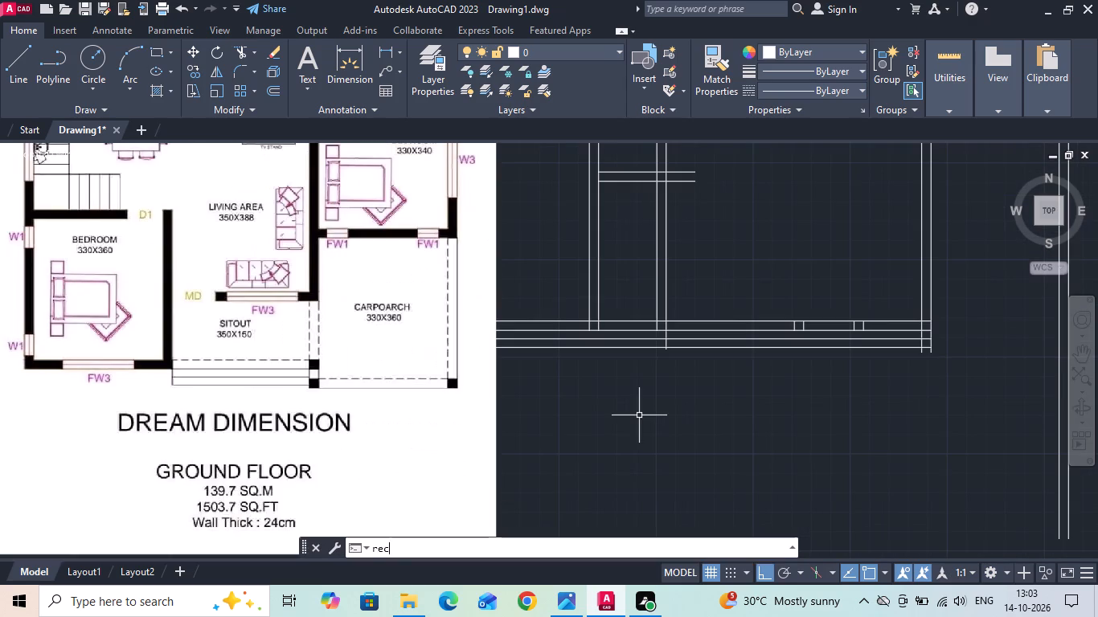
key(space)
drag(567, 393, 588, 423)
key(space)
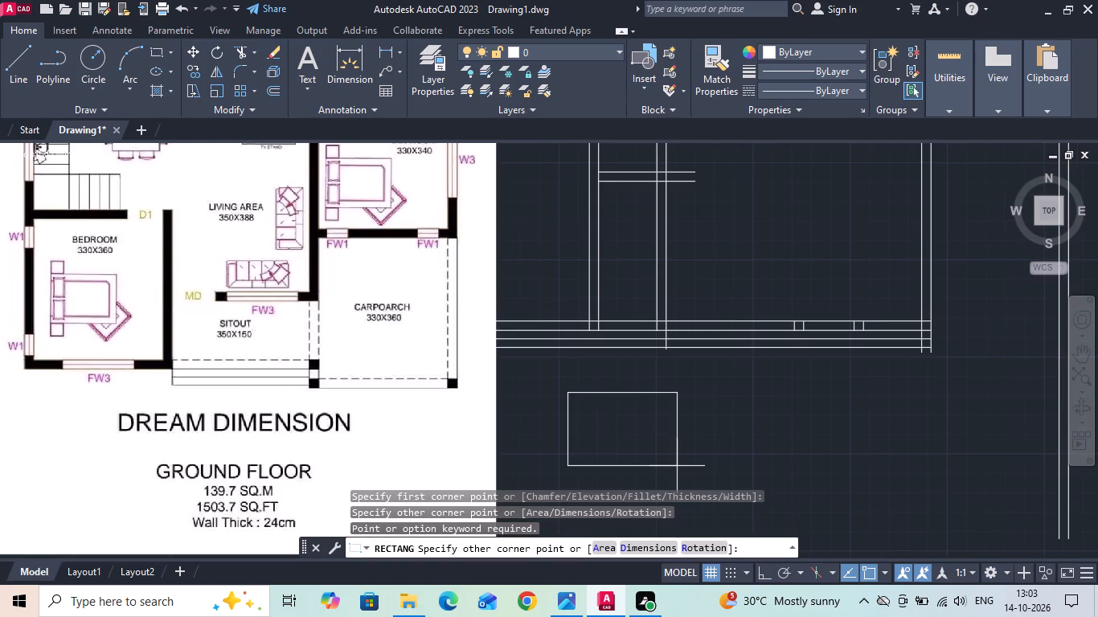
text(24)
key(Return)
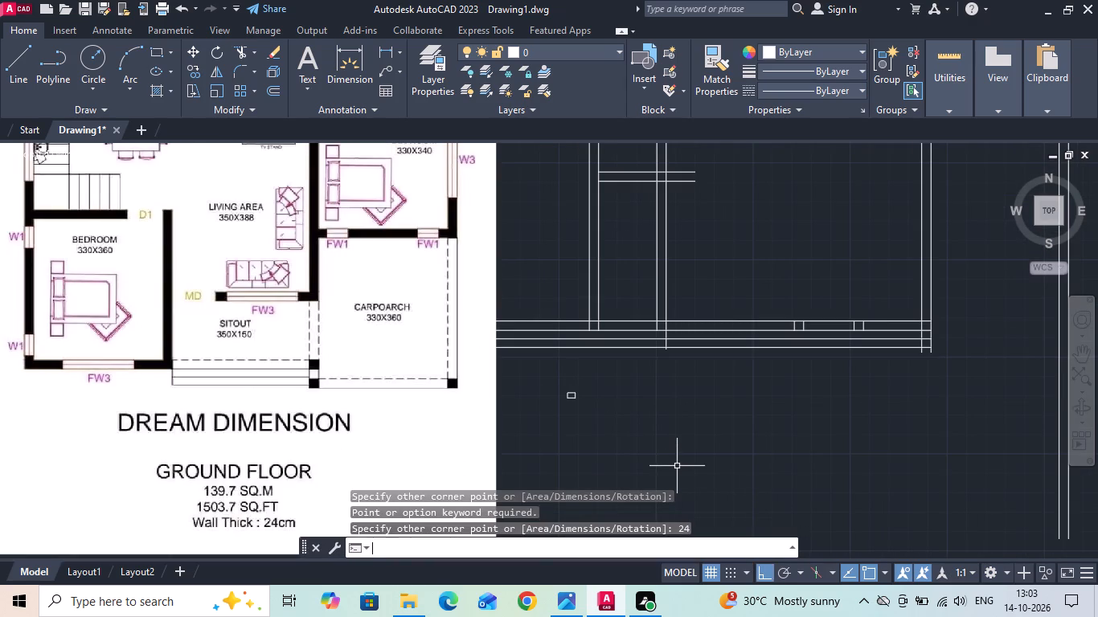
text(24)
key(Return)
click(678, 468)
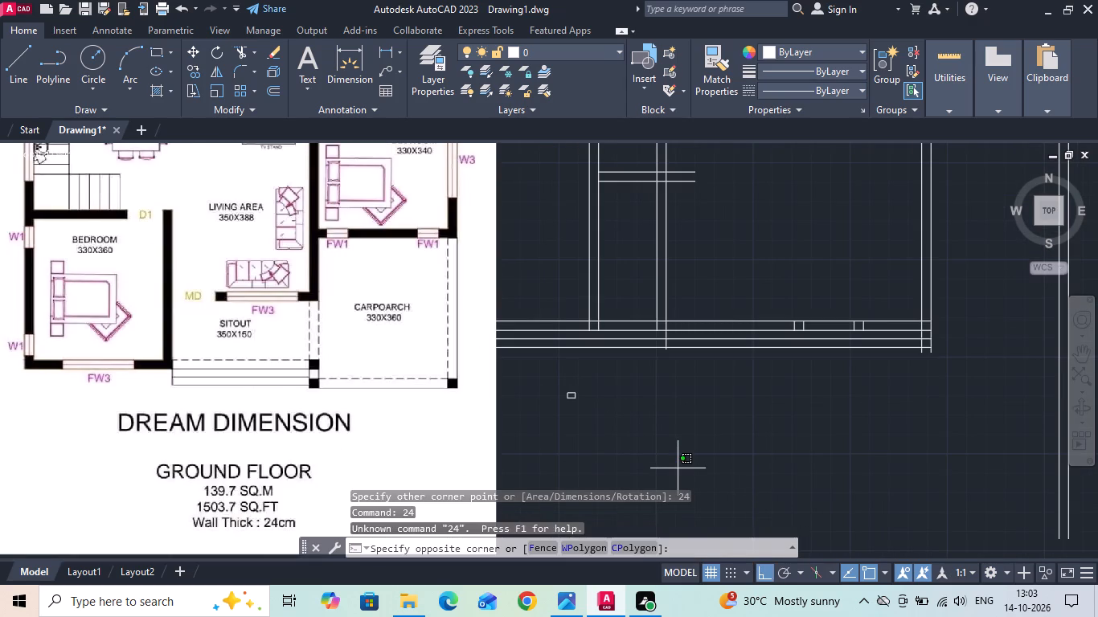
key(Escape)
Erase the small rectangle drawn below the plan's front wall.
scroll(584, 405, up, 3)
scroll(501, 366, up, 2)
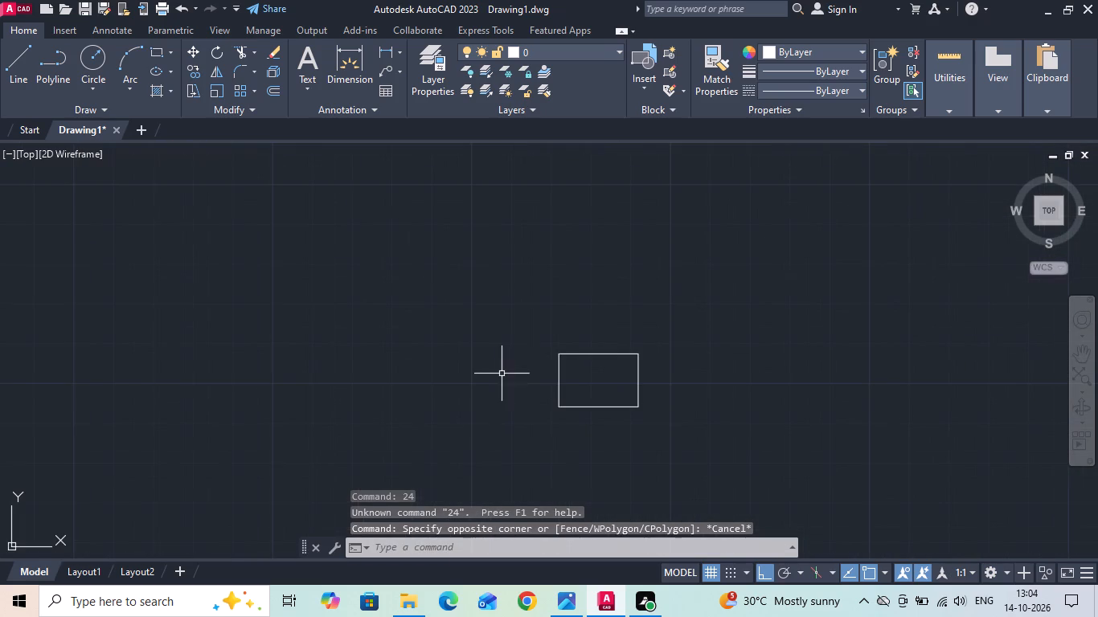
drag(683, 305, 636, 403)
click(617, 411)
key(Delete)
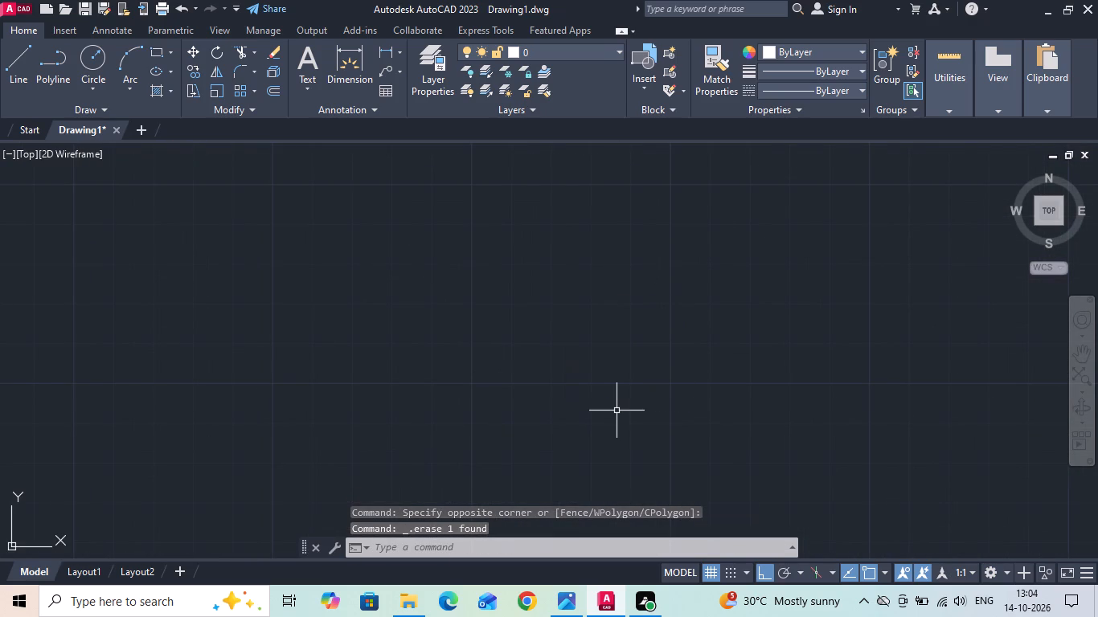
Draw a 24 by 24 cm square column outline in the empty space below the plan's front wall.
text(rd)
key(Escape)
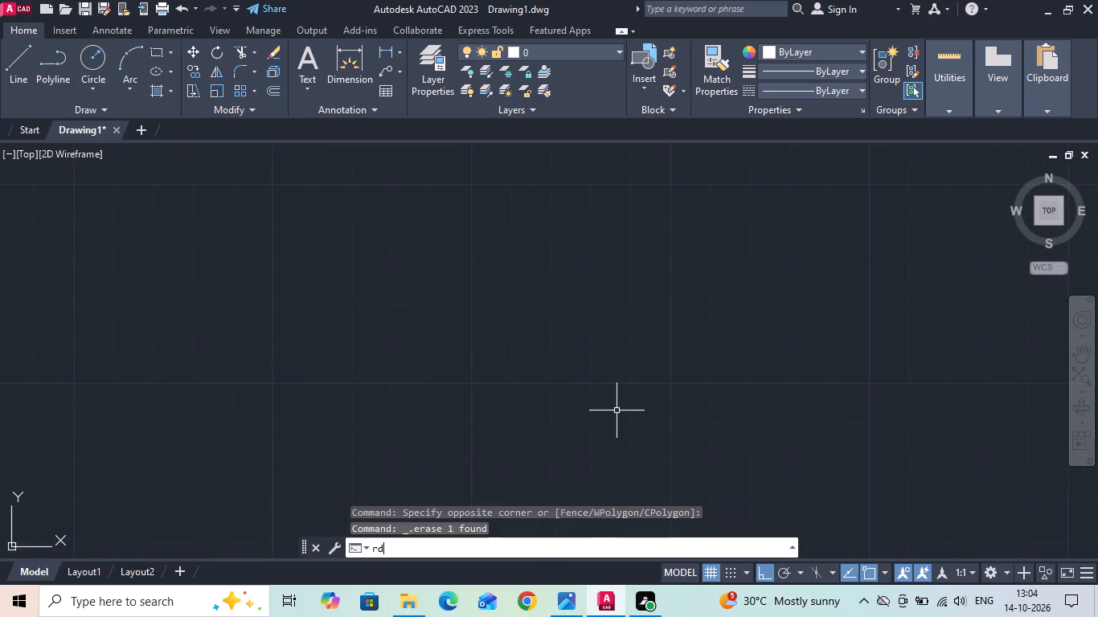
text(rec)
key(space)
drag(563, 402, 614, 337)
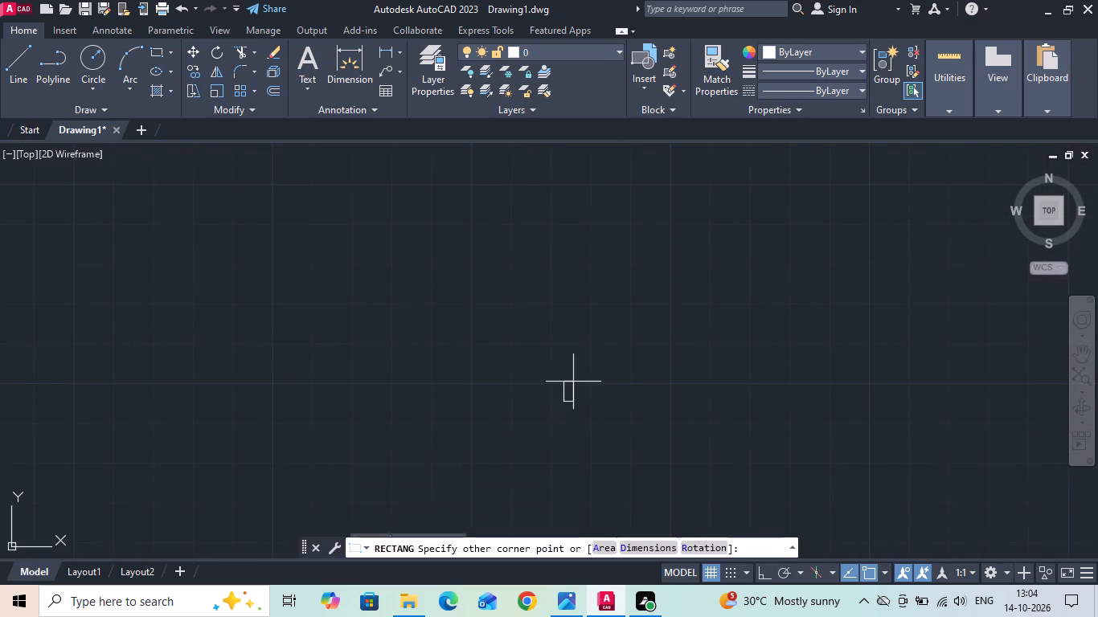
drag(614, 337, 607, 342)
text(d)
key(space)
text(24)
key(Return)
text(24)
key(Return)
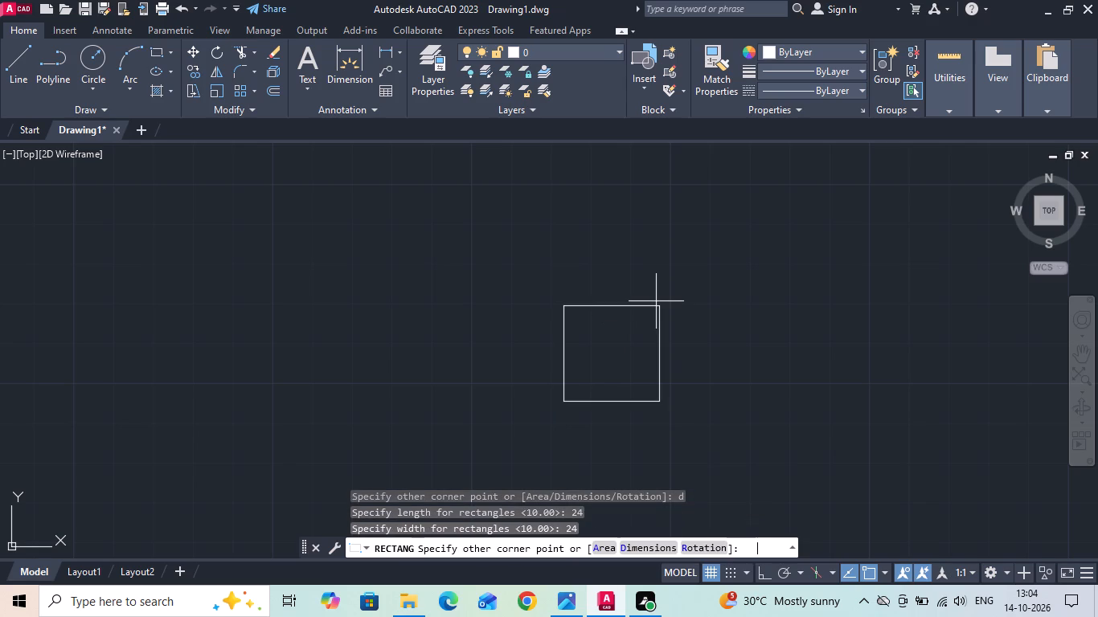
click(682, 343)
scroll(674, 363, down, 5)
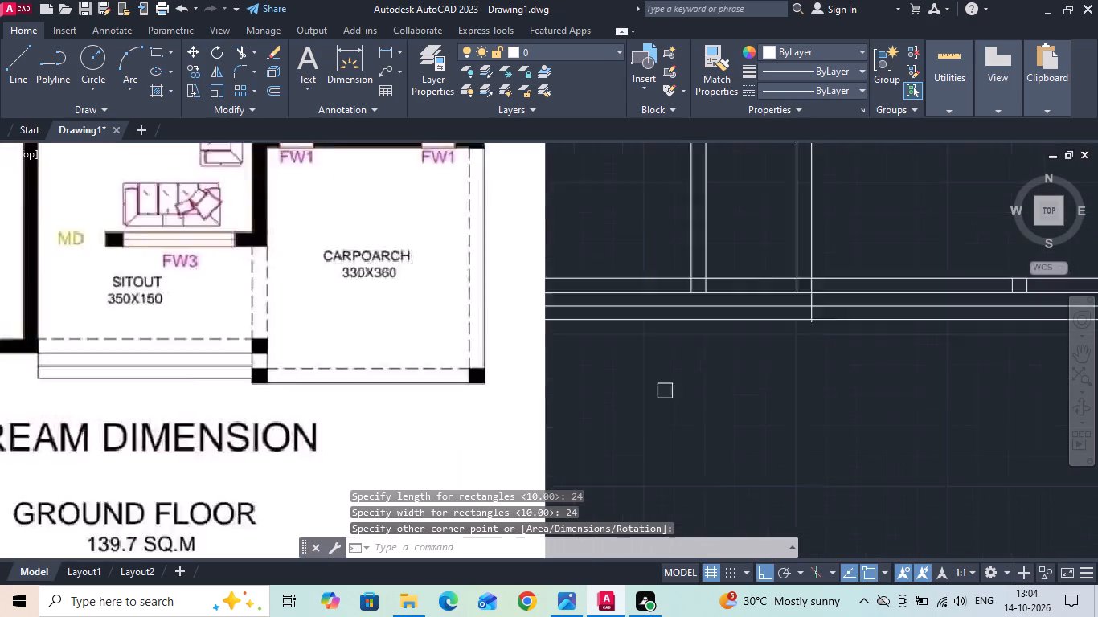
key(Escape)
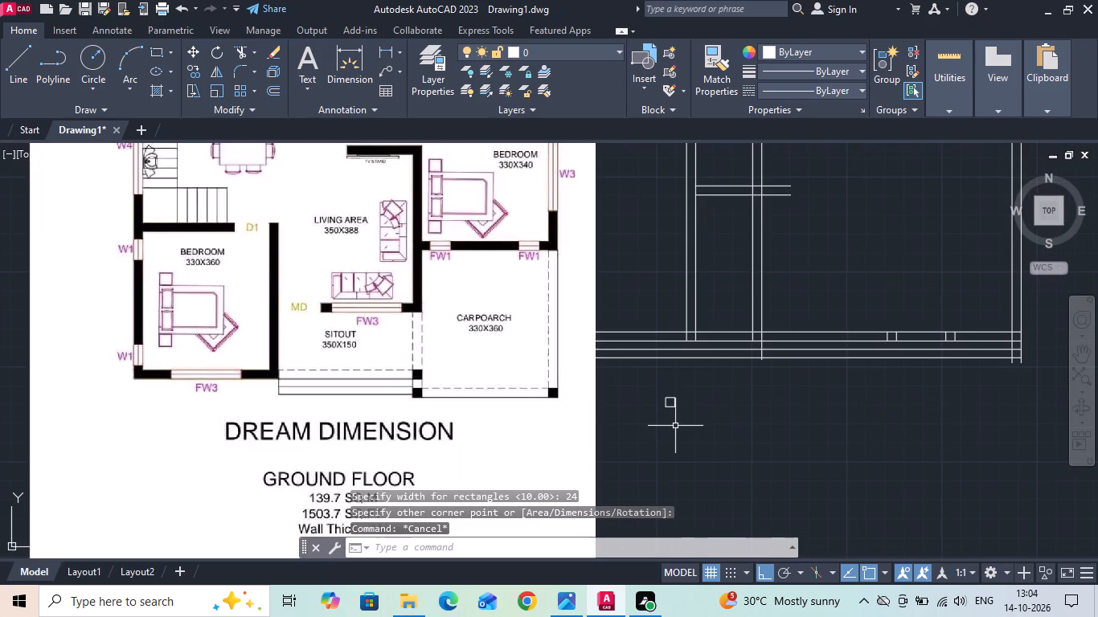
click(674, 419)
key(Escape)
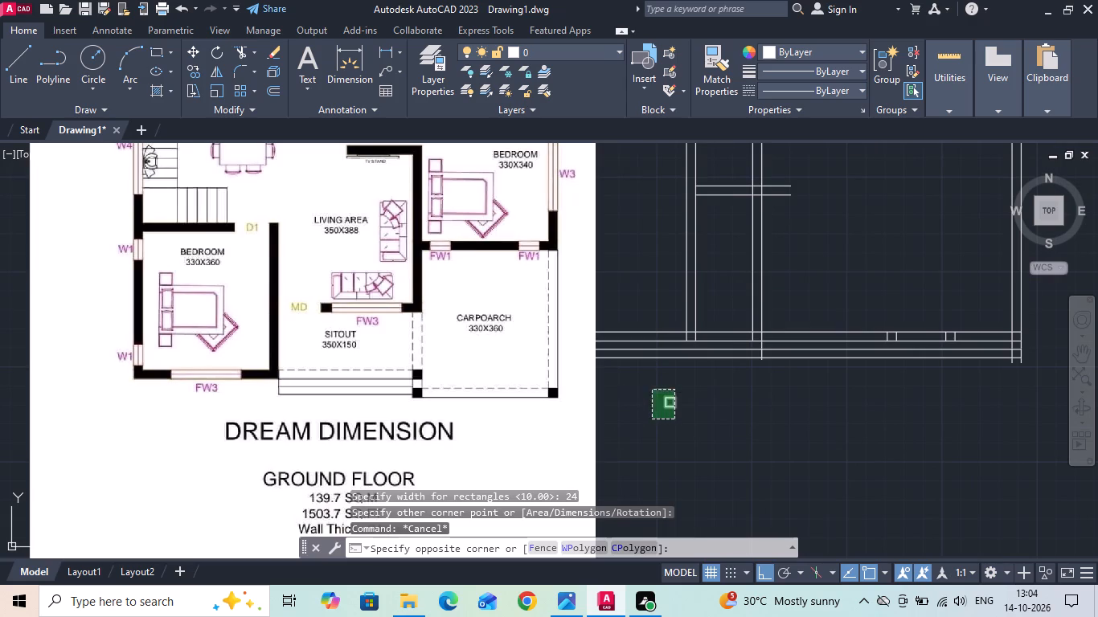
scroll(603, 415, down, 1)
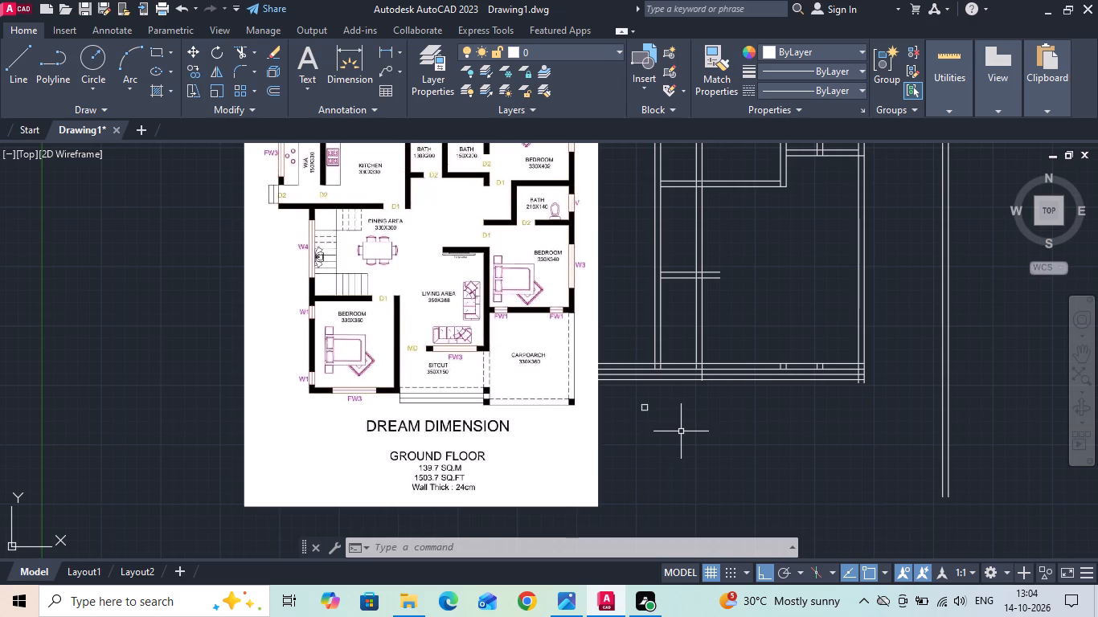
key(Escape)
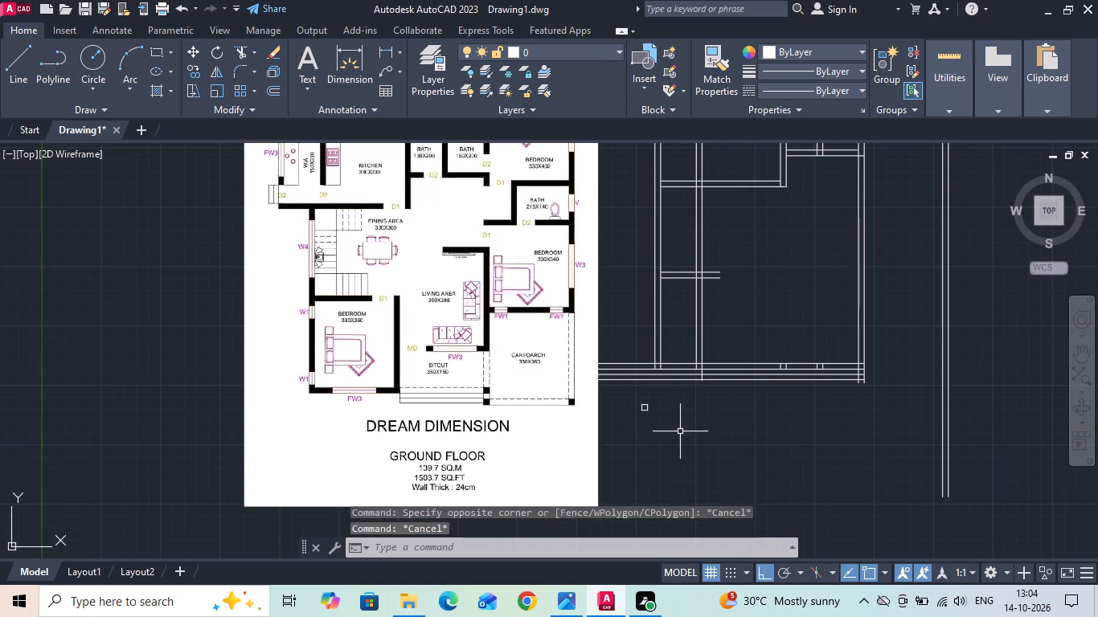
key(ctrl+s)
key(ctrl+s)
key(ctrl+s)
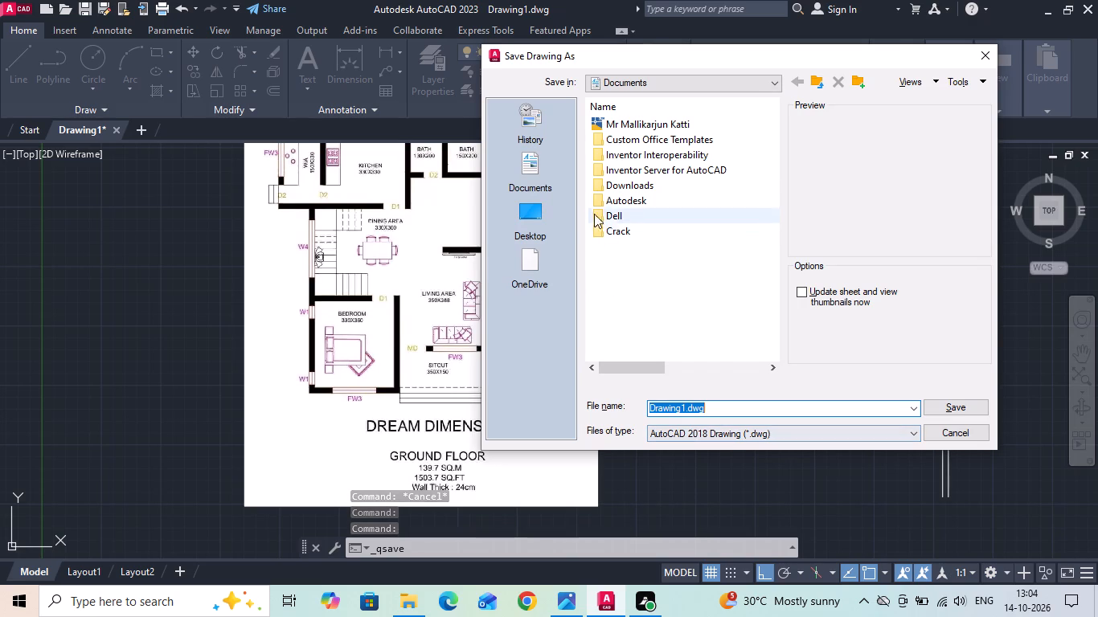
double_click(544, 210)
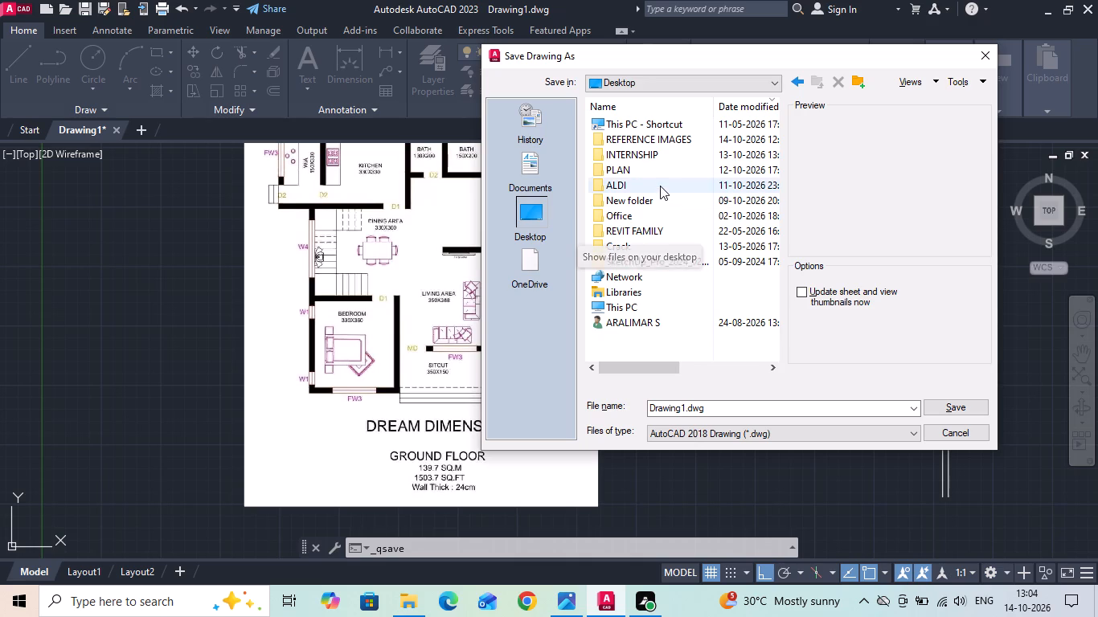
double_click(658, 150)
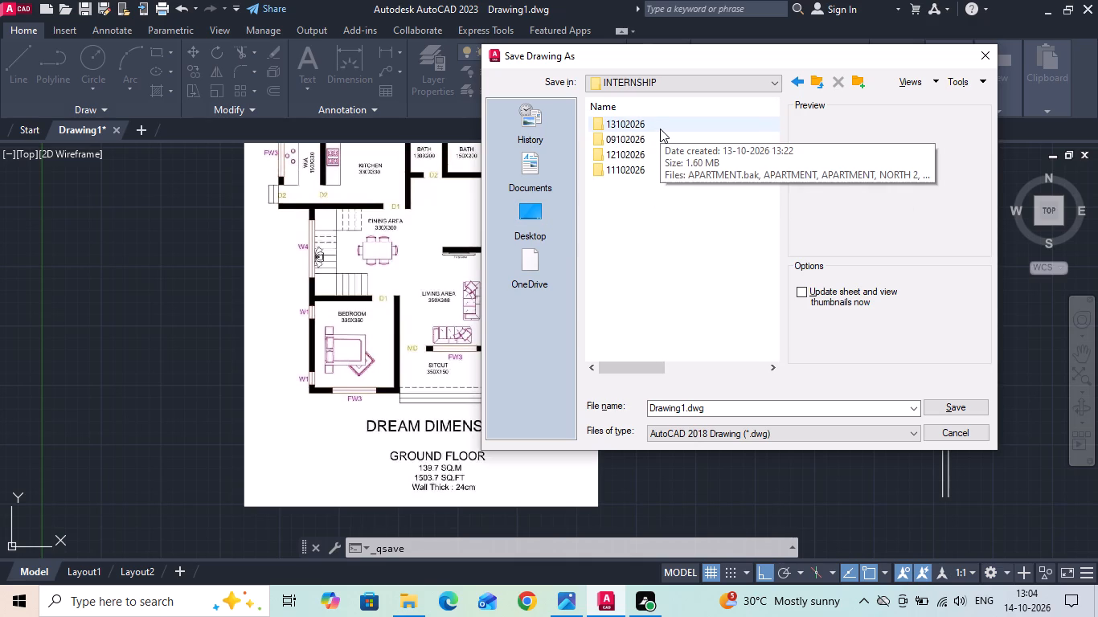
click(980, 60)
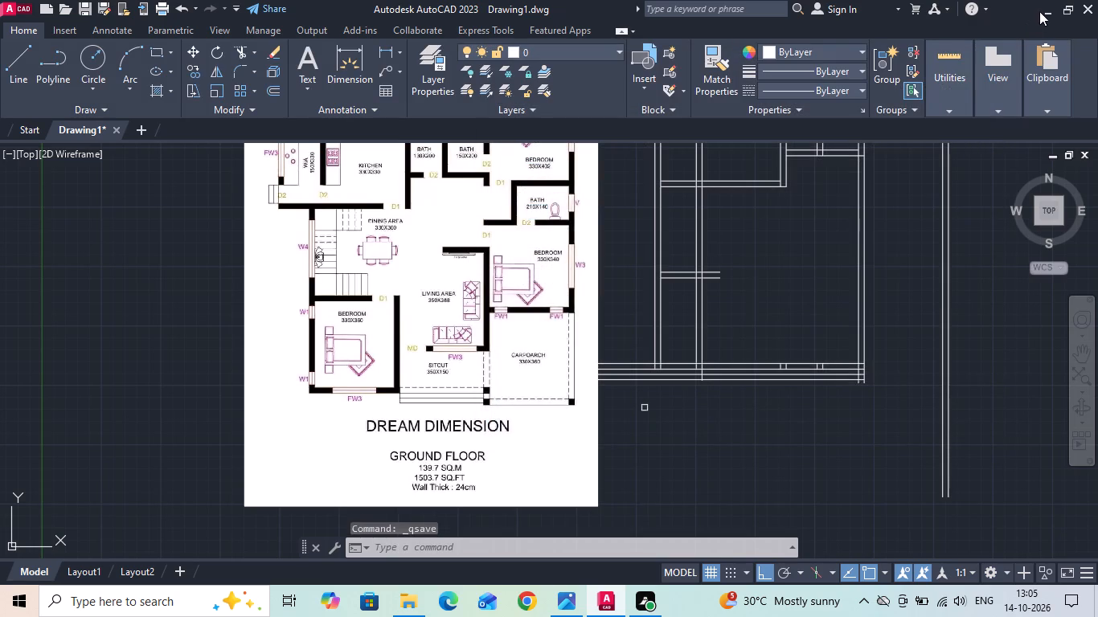
Save the drawing as PLAN in the INTERNSHIP folder on the desktop, in AutoCAD 2018 Drawing format.
click(101, 13)
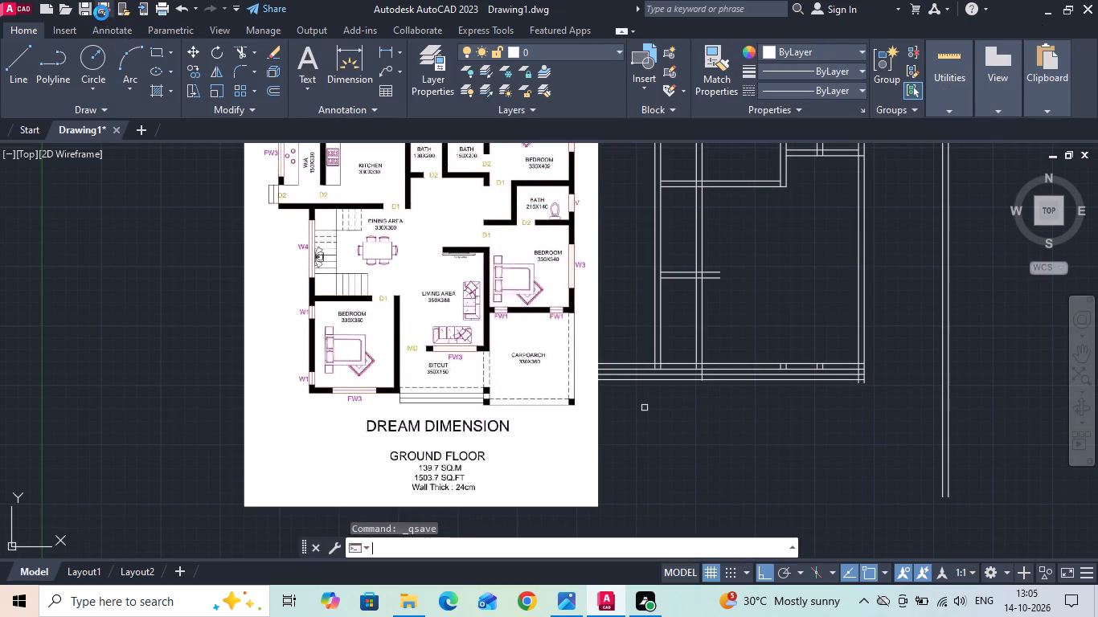
double_click(539, 226)
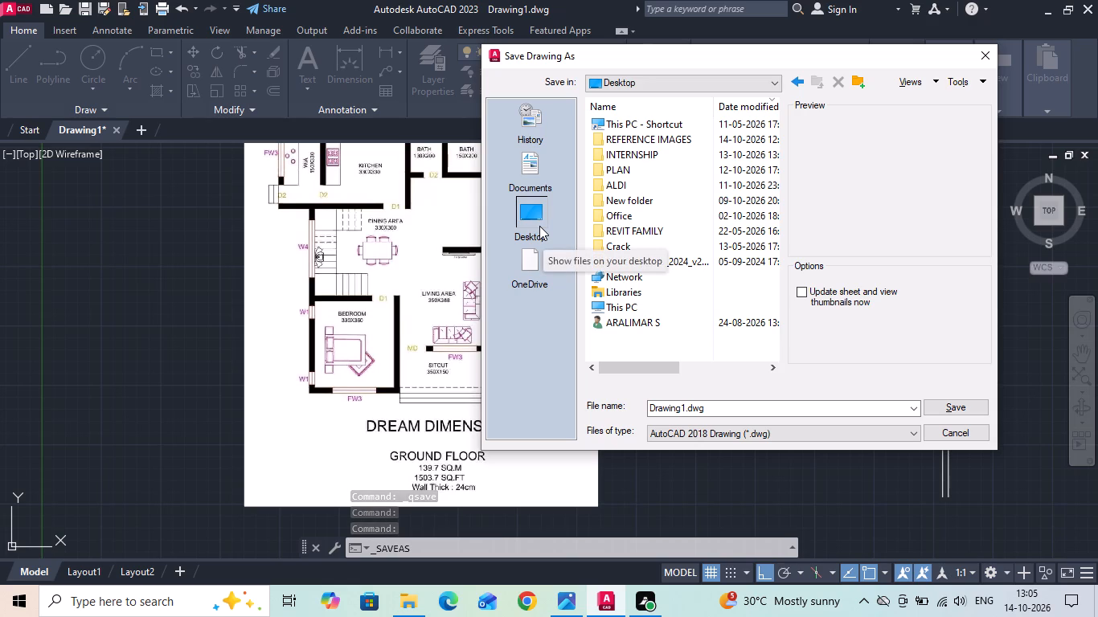
double_click(643, 151)
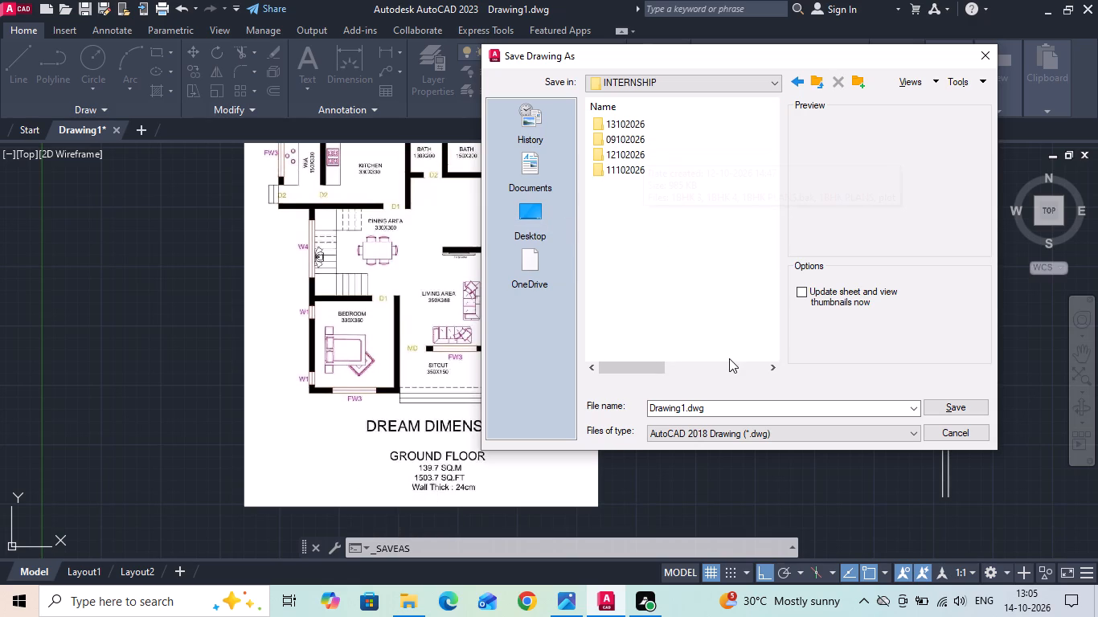
click(742, 405)
key(BackSpace)
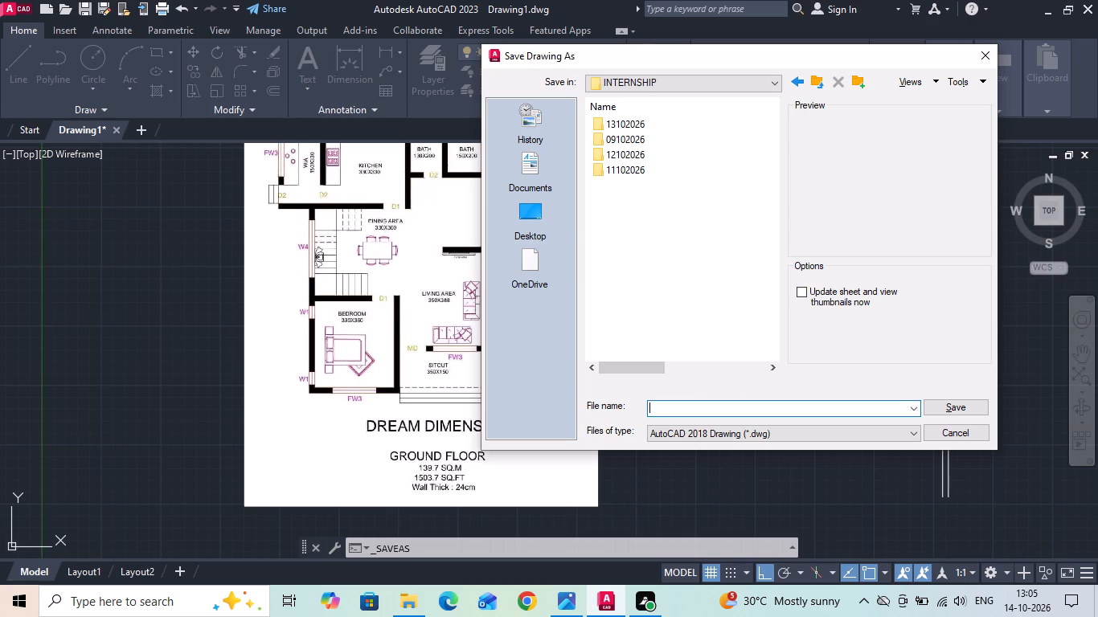
text(pl)
key(BackSpace)
key(BackSpace)
text(PLAN)
click(937, 403)
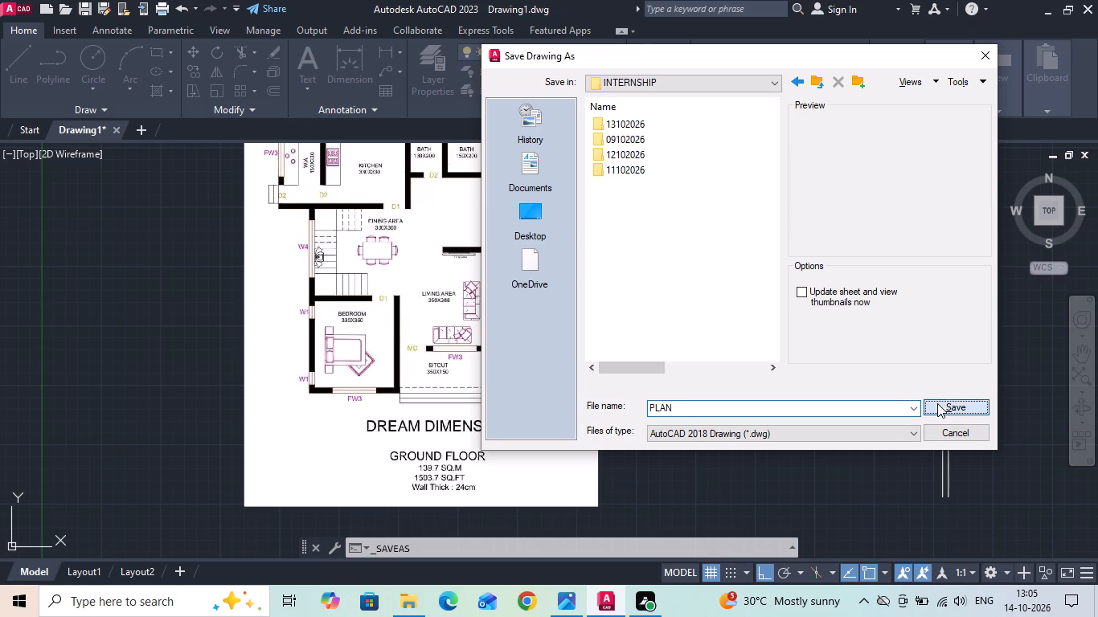
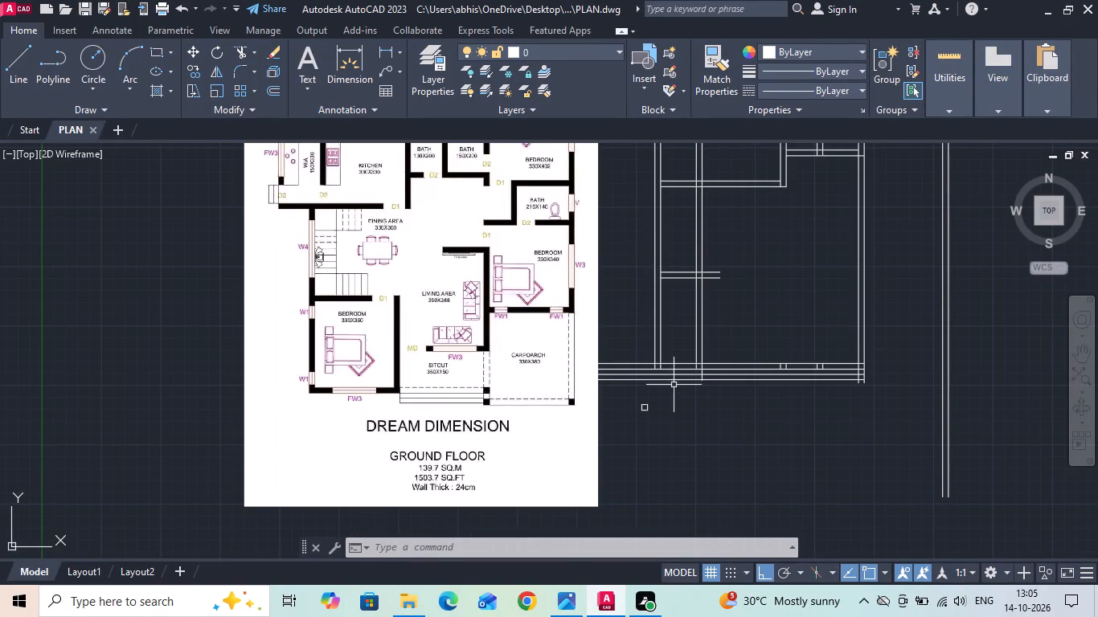
Compare the overall drawn wall layout with the reference ground floor plan beside it.
key(Escape)
middle_drag(735, 317, 701, 359)
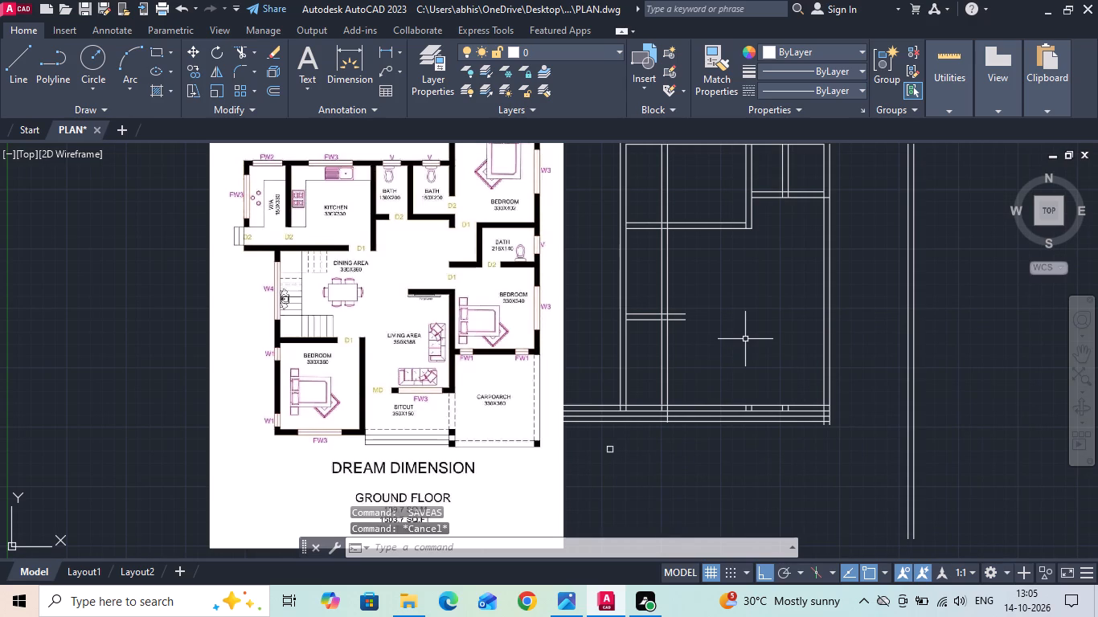
middle_drag(746, 338, 736, 359)
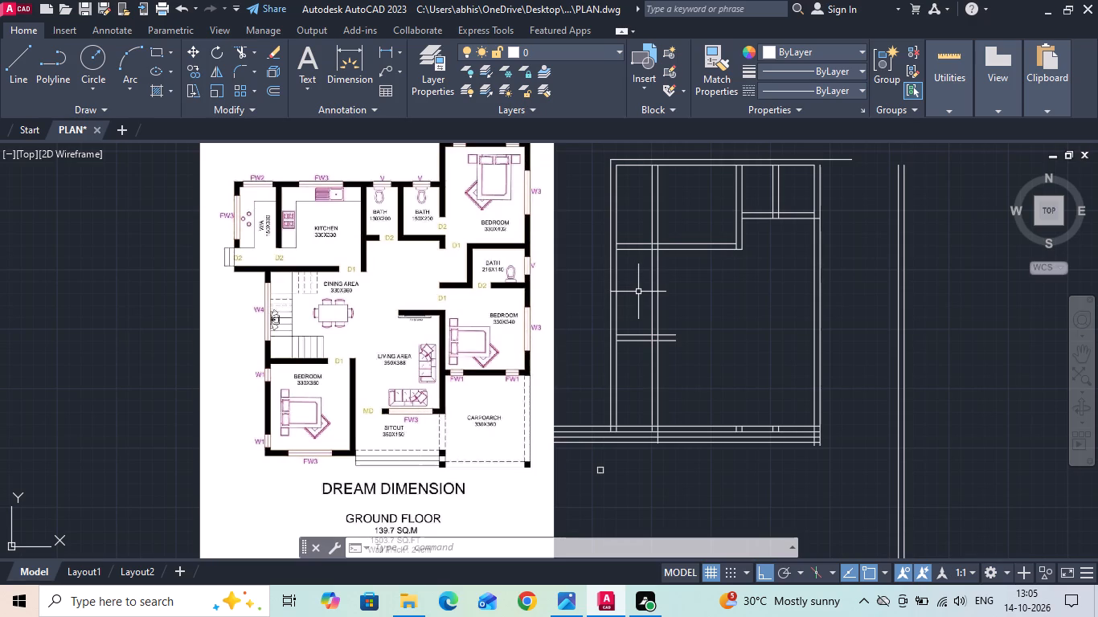
middle_drag(720, 252, 721, 268)
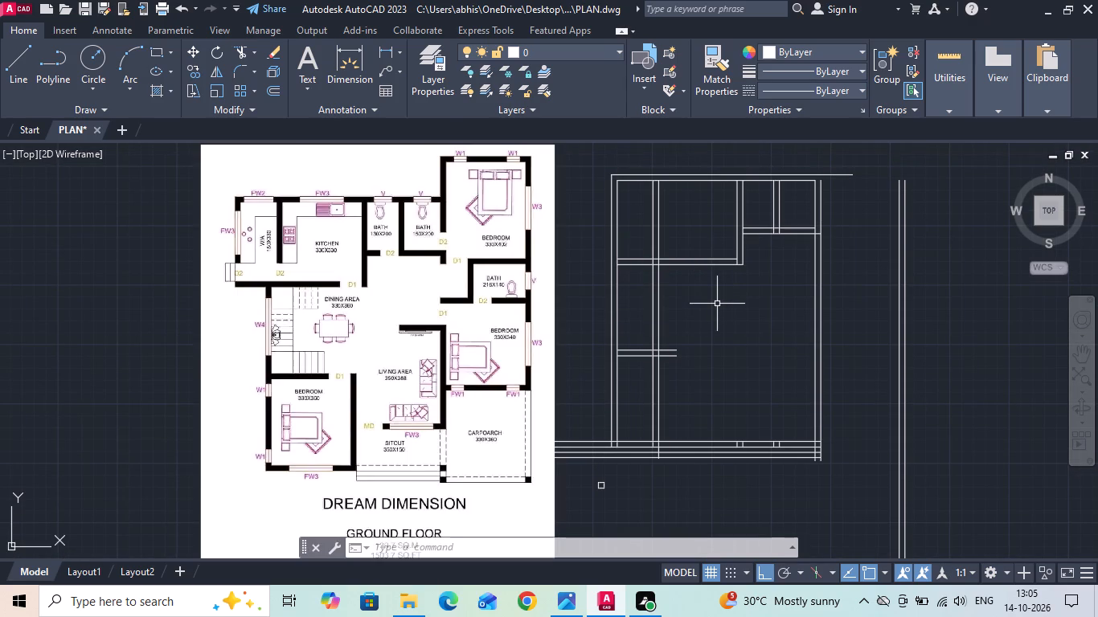
scroll(474, 418, up, 2)
scroll(494, 342, down, 2)
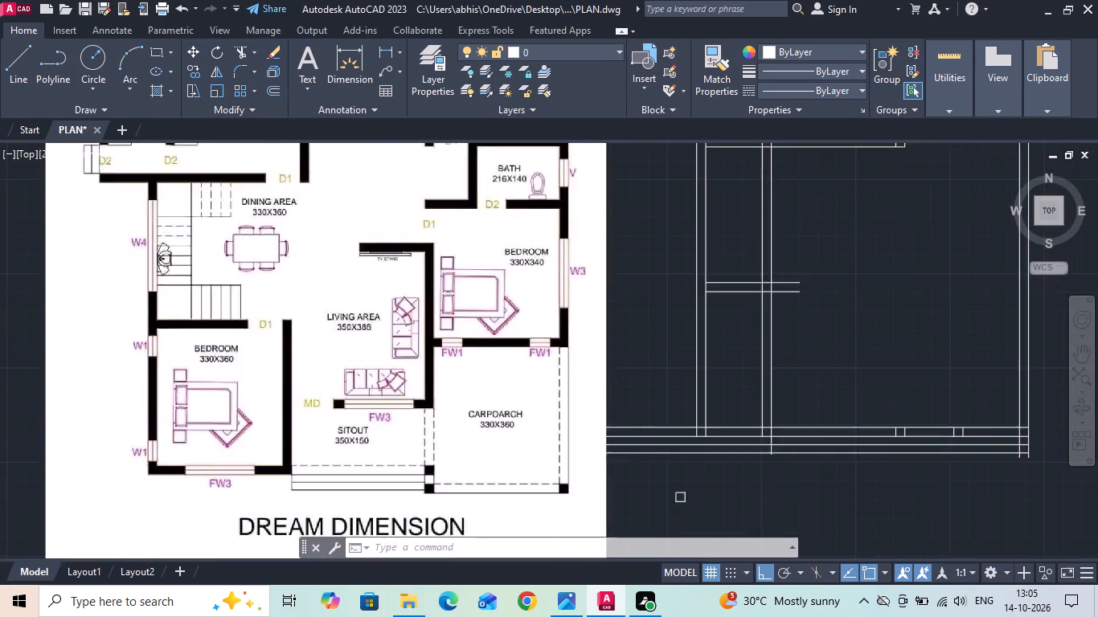
scroll(514, 291, down, 1)
scroll(477, 366, up, 2)
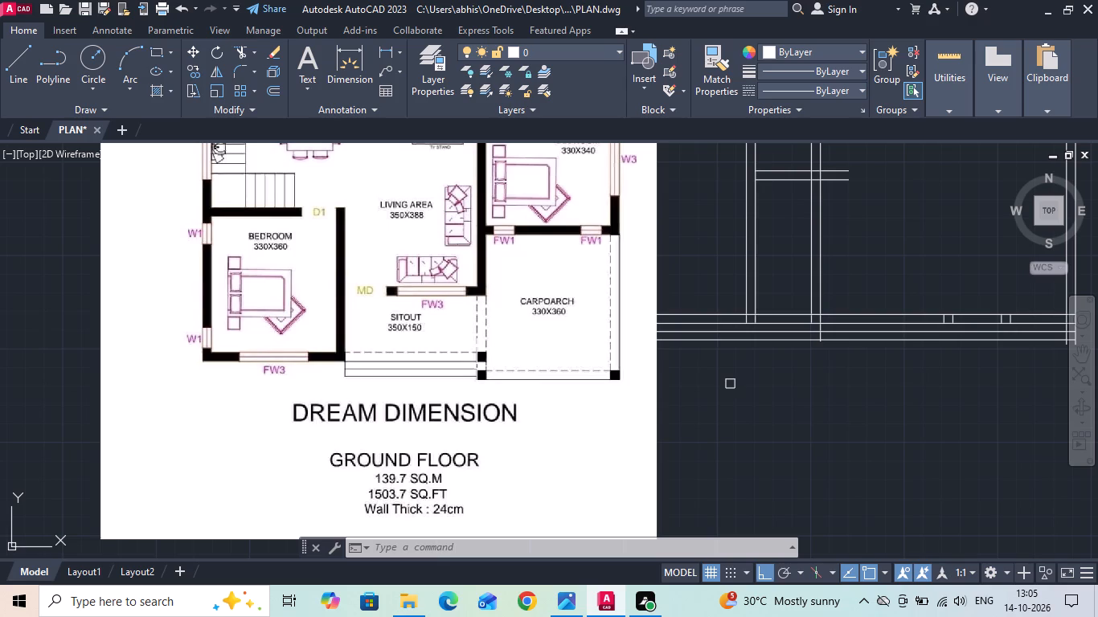
scroll(256, 370, down, 2)
scroll(400, 332, up, 1)
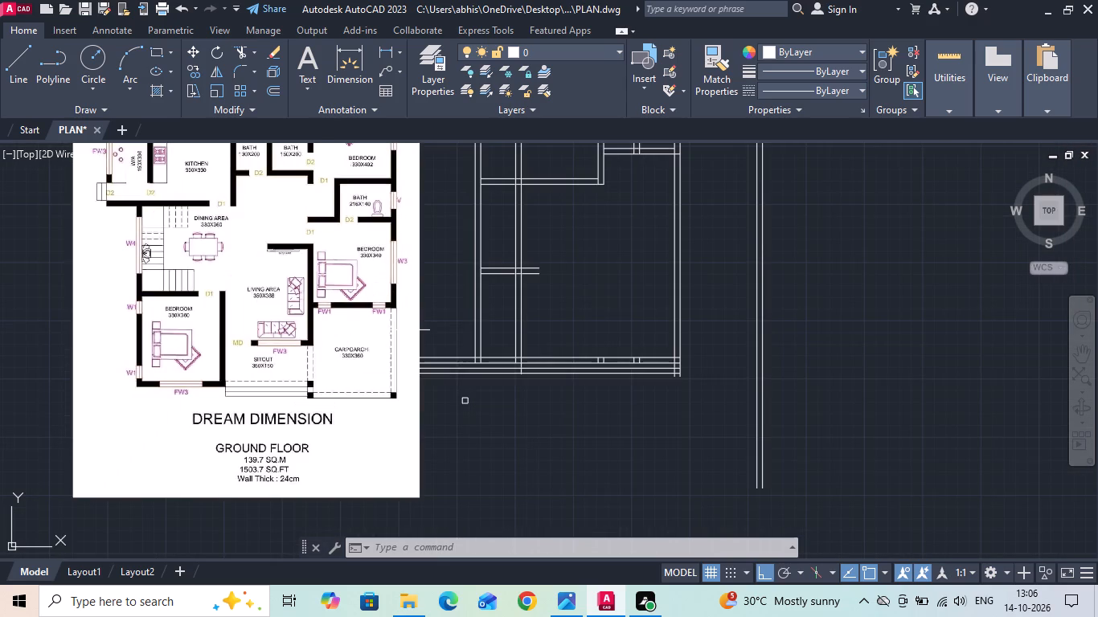
middle_drag(417, 365, 445, 424)
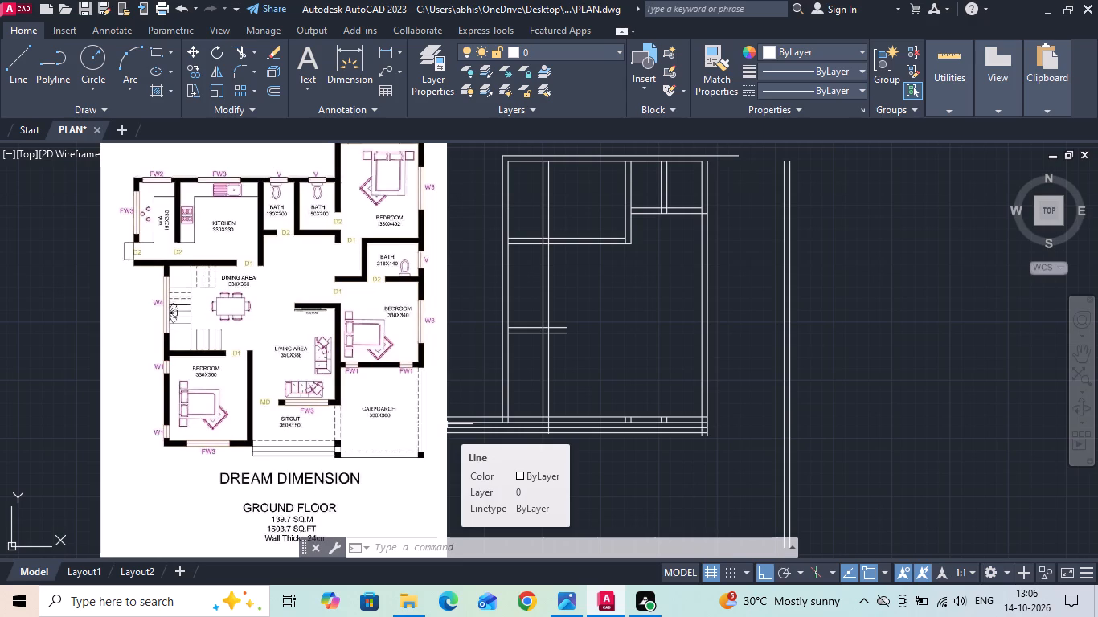
scroll(443, 429, down, 1)
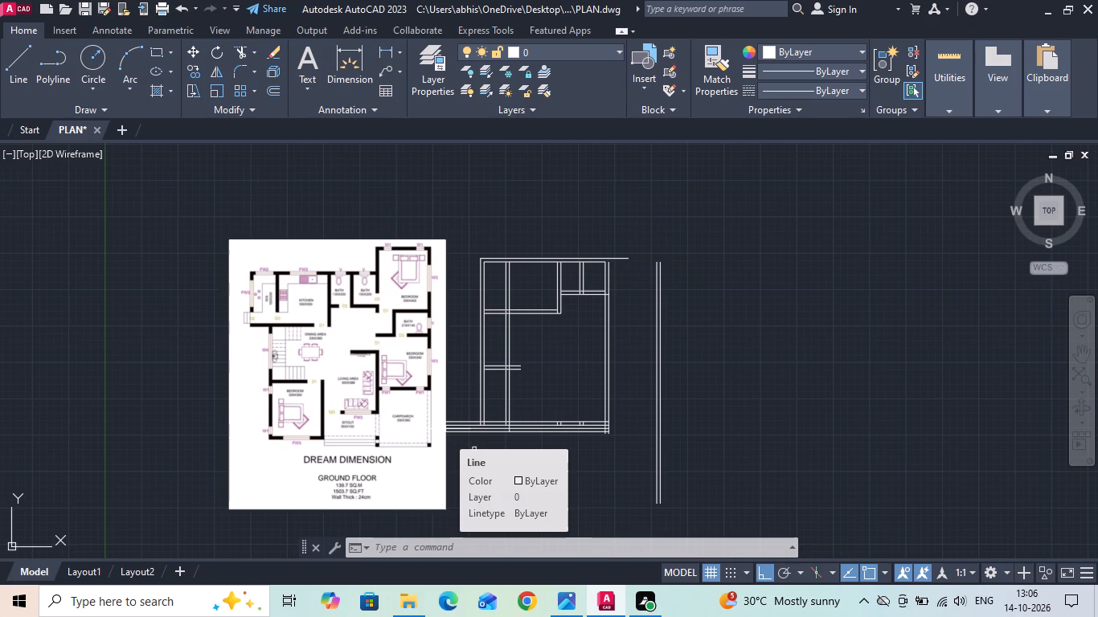
scroll(443, 429, down, 1)
middle_drag(443, 430, 460, 384)
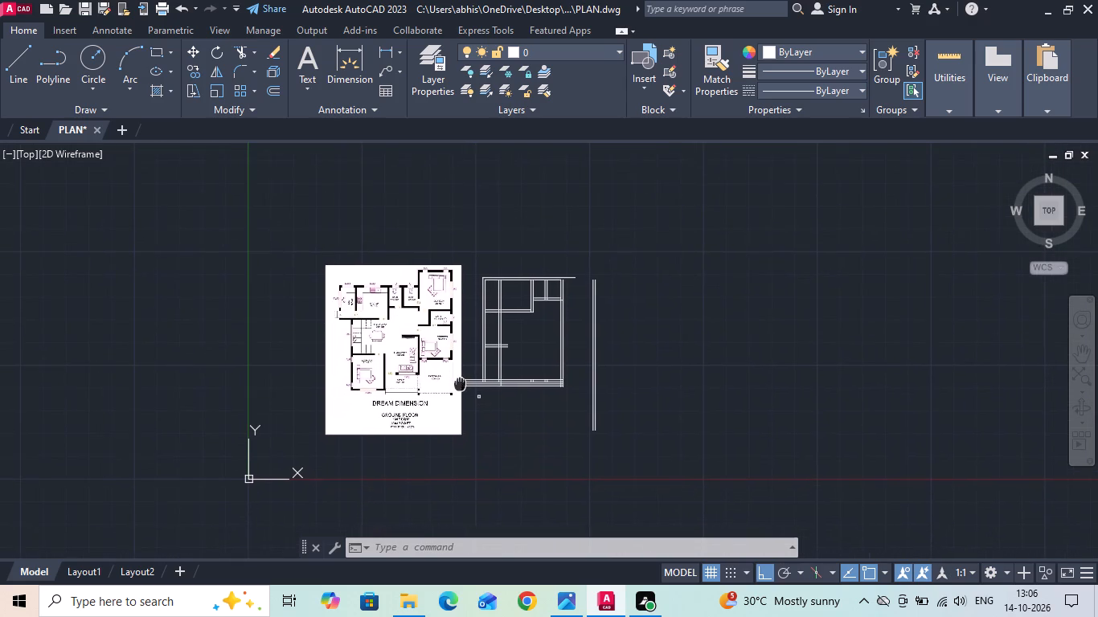
middle_drag(460, 384, 460, 383)
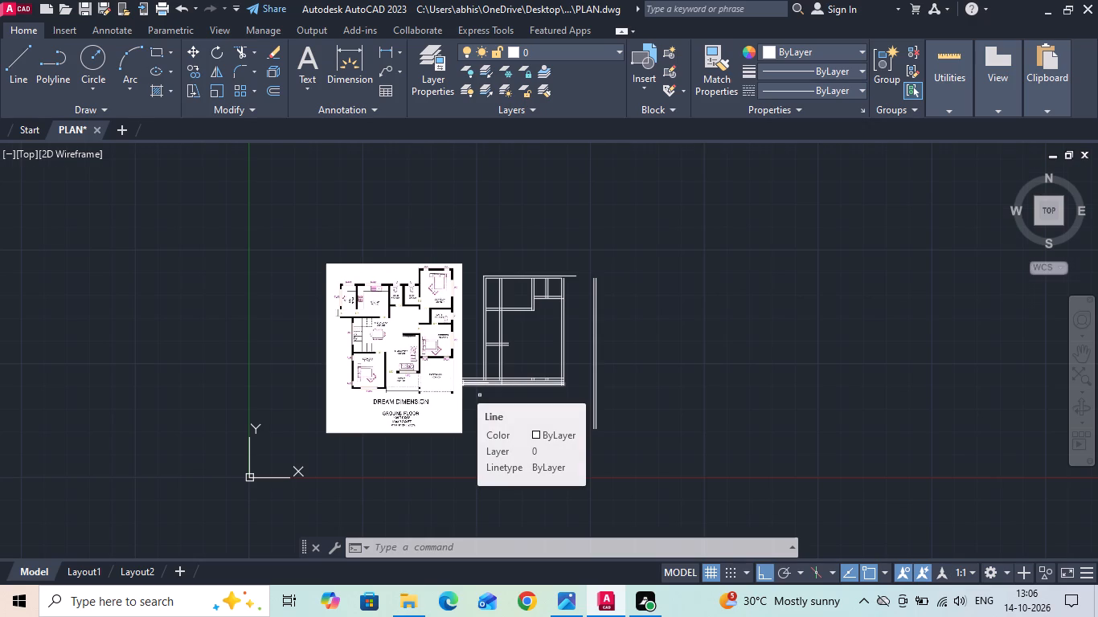
scroll(461, 383, up, 1)
middle_drag(461, 383, 523, 386)
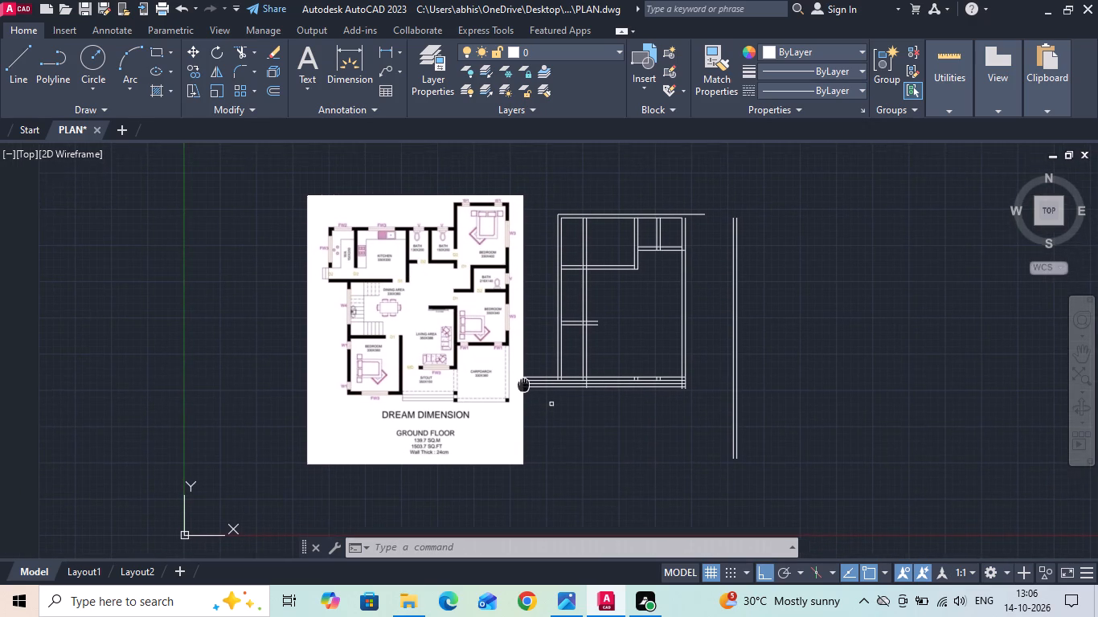
middle_drag(523, 386, 524, 390)
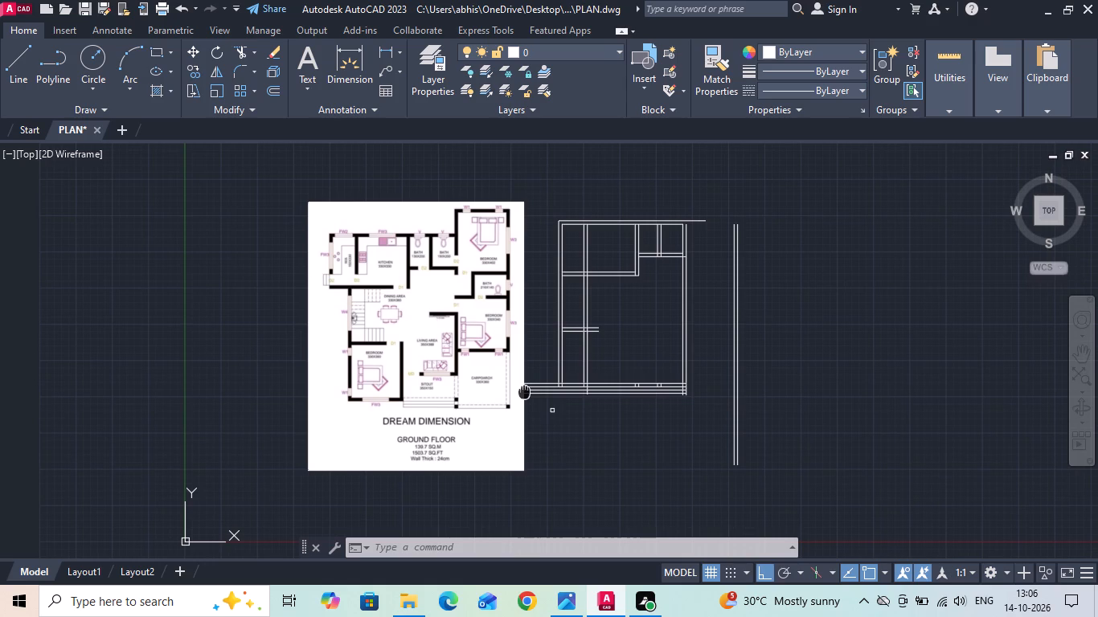
middle_drag(524, 390, 524, 456)
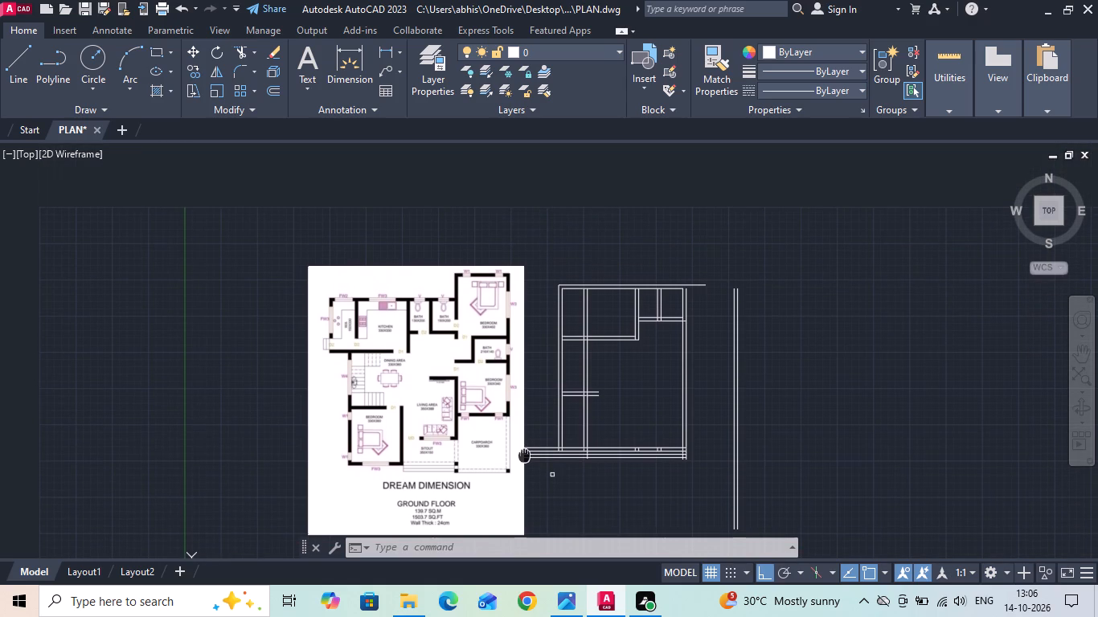
middle_drag(524, 456, 521, 493)
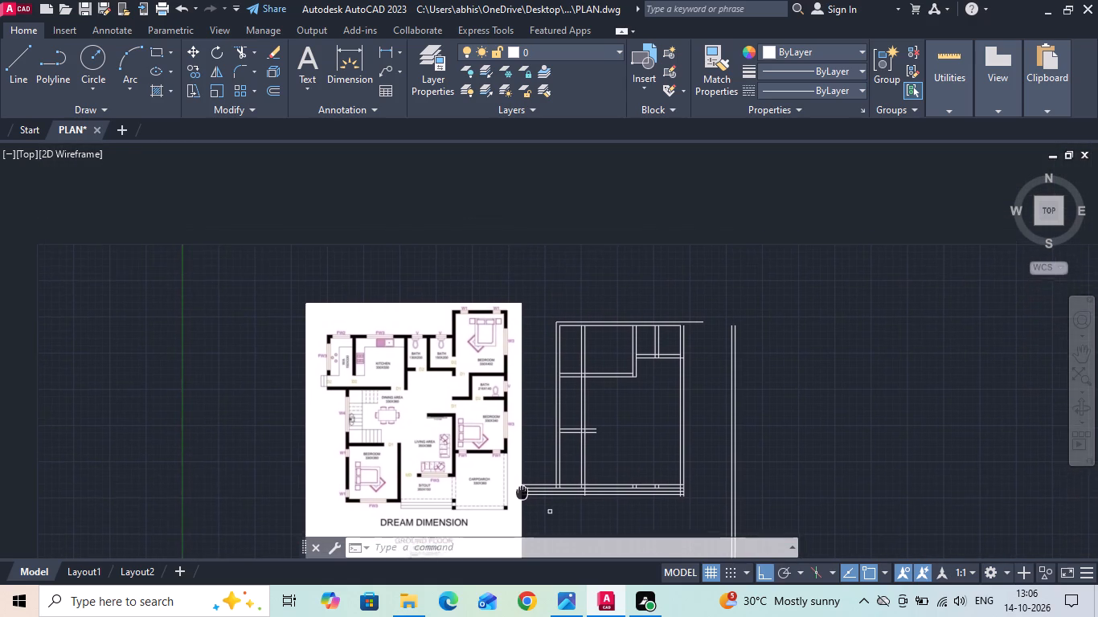
middle_drag(521, 493, 510, 468)
middle_drag(512, 460, 513, 429)
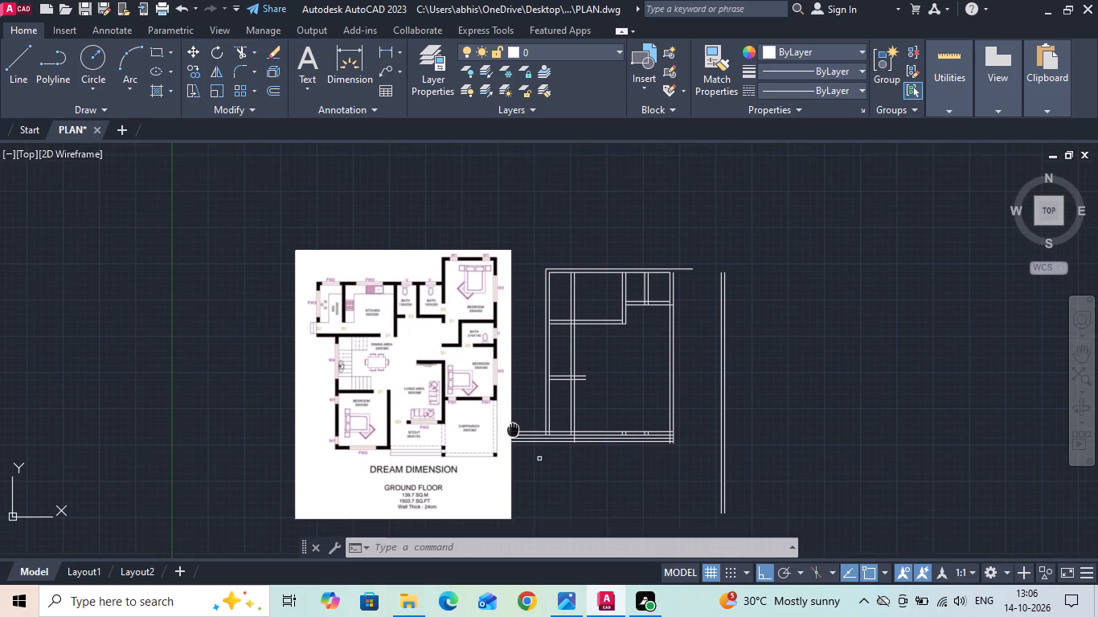
middle_drag(513, 429, 515, 423)
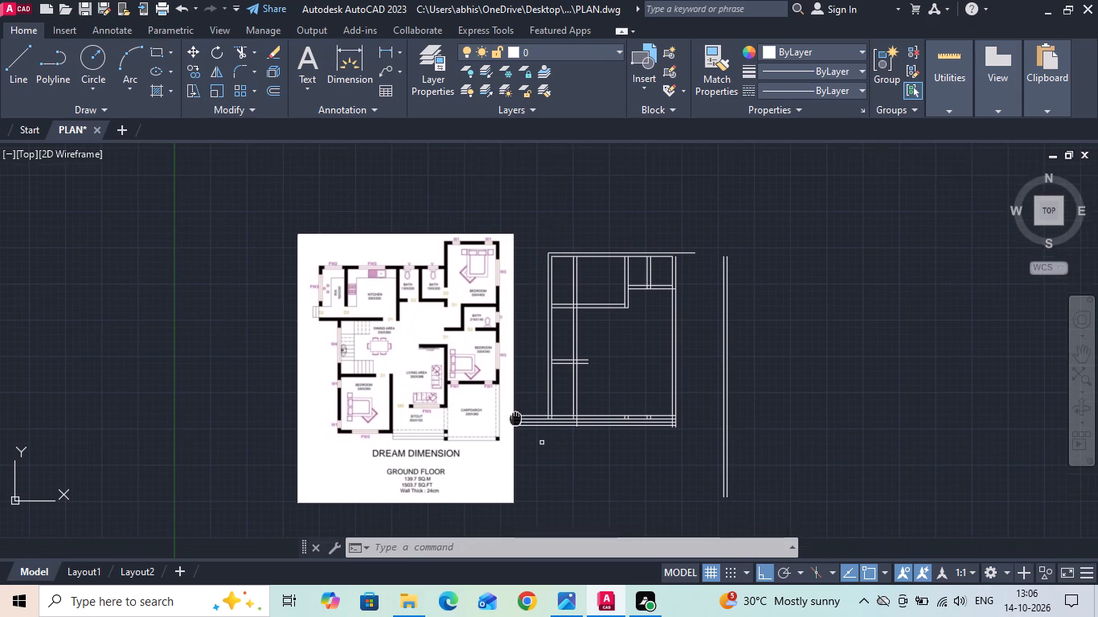
middle_drag(515, 423, 514, 422)
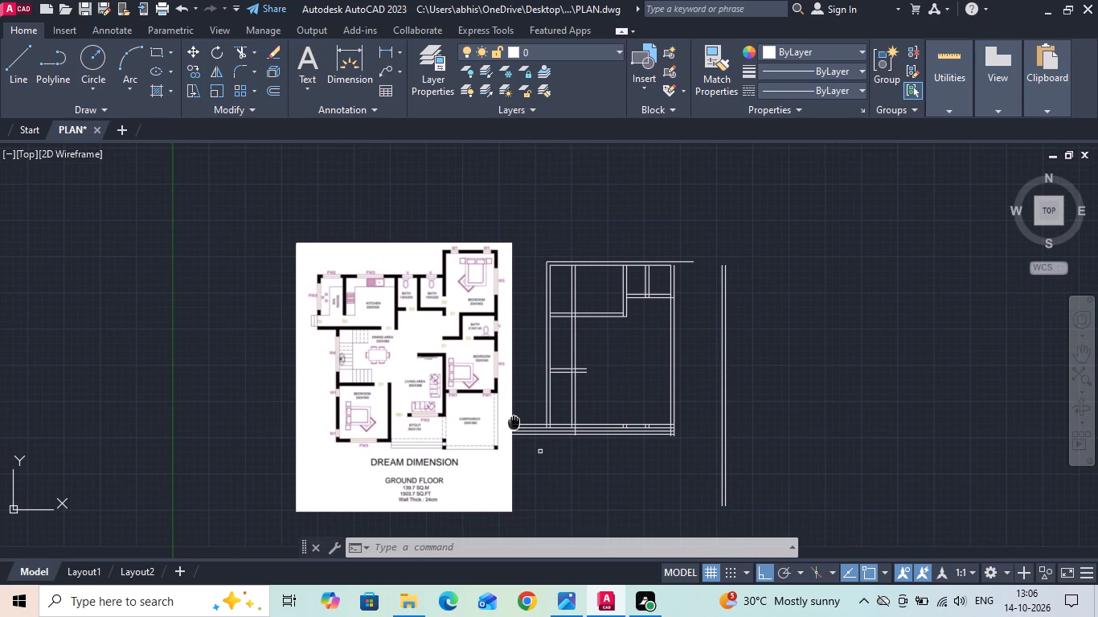
middle_drag(514, 422, 514, 414)
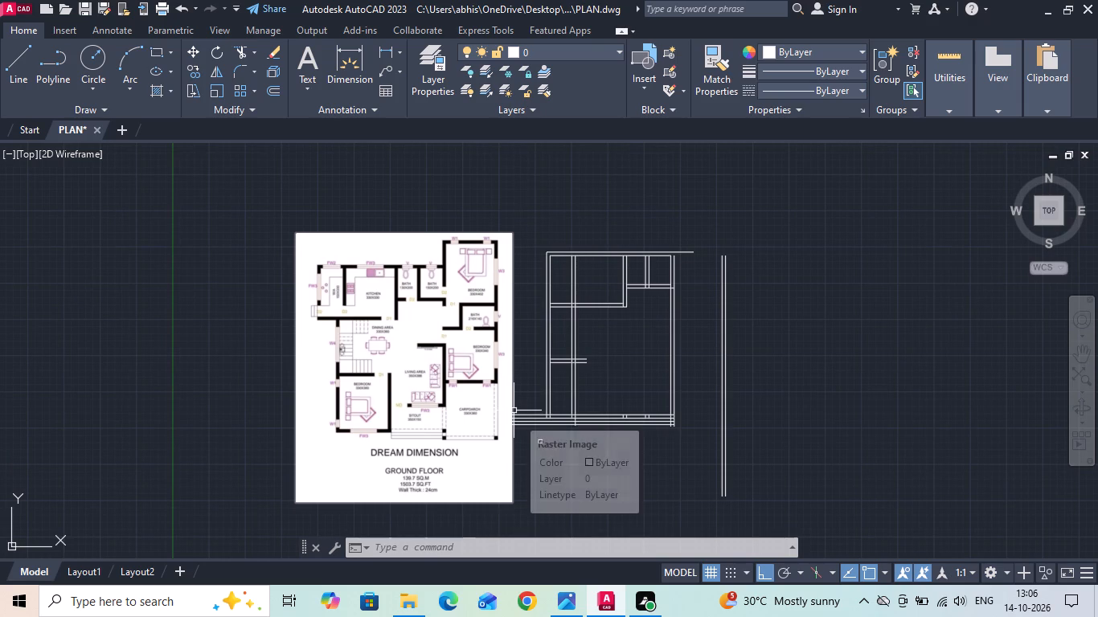
scroll(514, 411, up, 1)
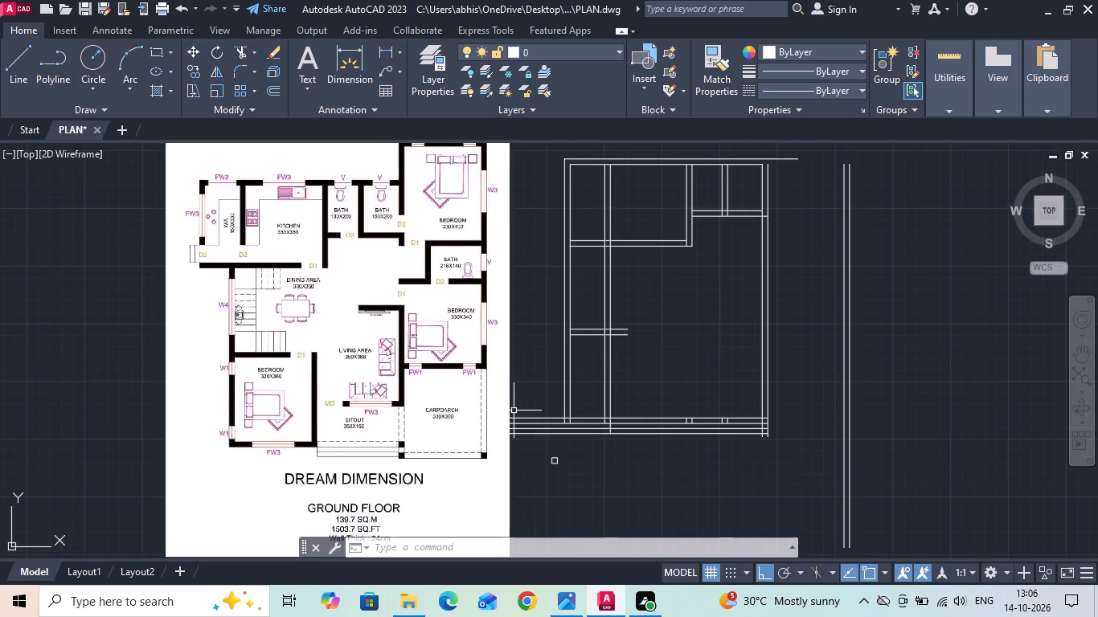
middle_drag(514, 411, 518, 386)
middle_drag(598, 303, 585, 339)
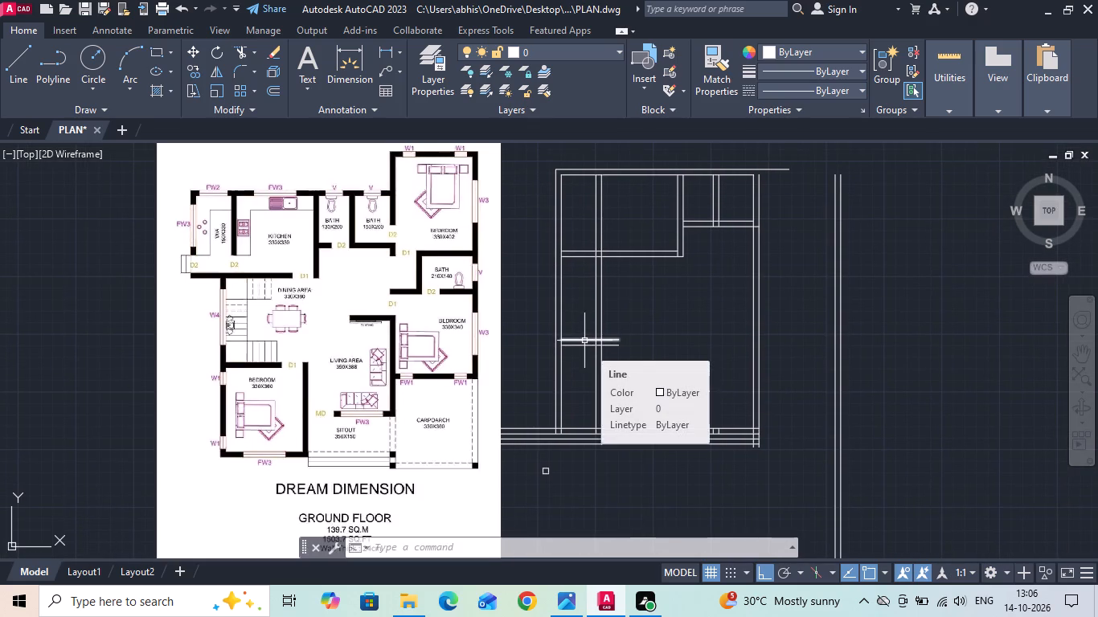
middle_drag(583, 340, 531, 296)
middle_drag(531, 302, 535, 347)
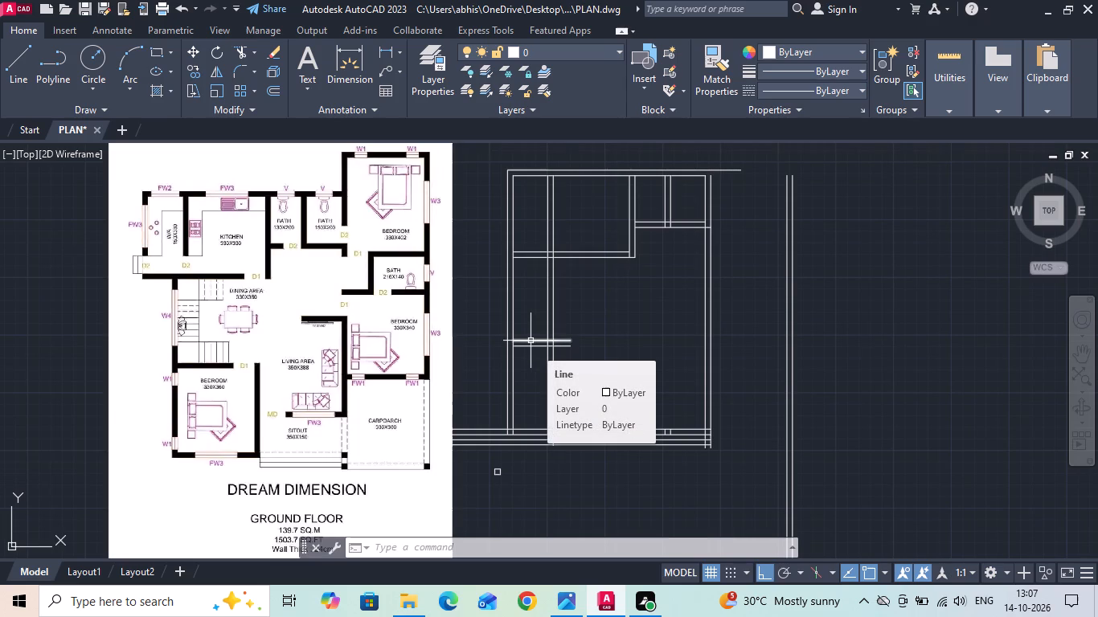
scroll(531, 341, down, 1)
scroll(461, 324, up, 1)
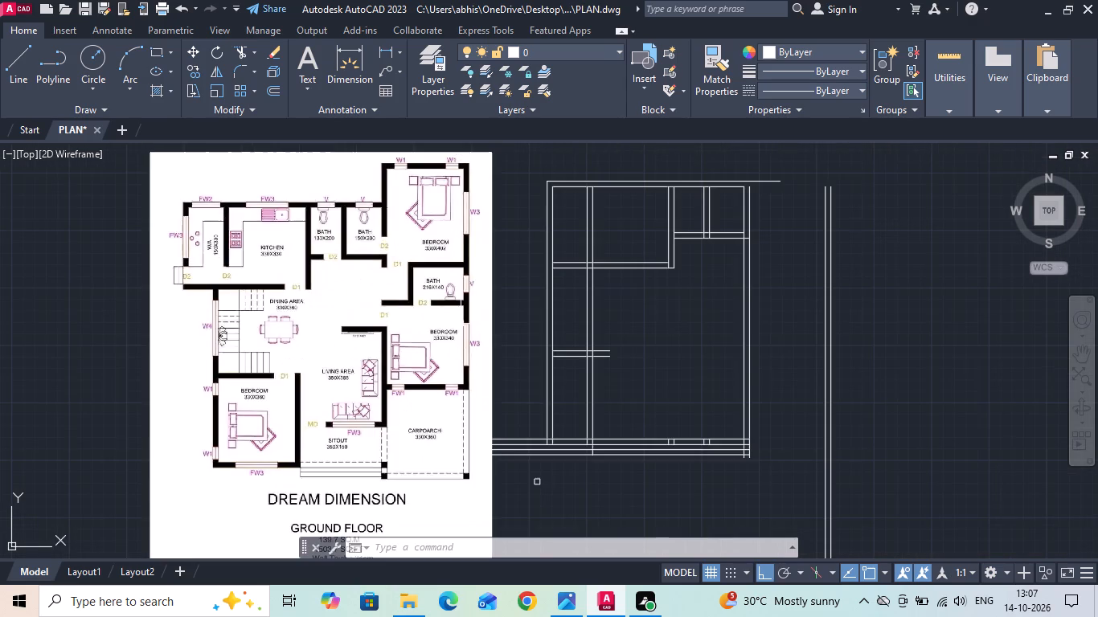
Examine the reference's bedroom, bath, dining and living area walls and sizes against the upper part of the drawn walls.
scroll(461, 324, up, 1)
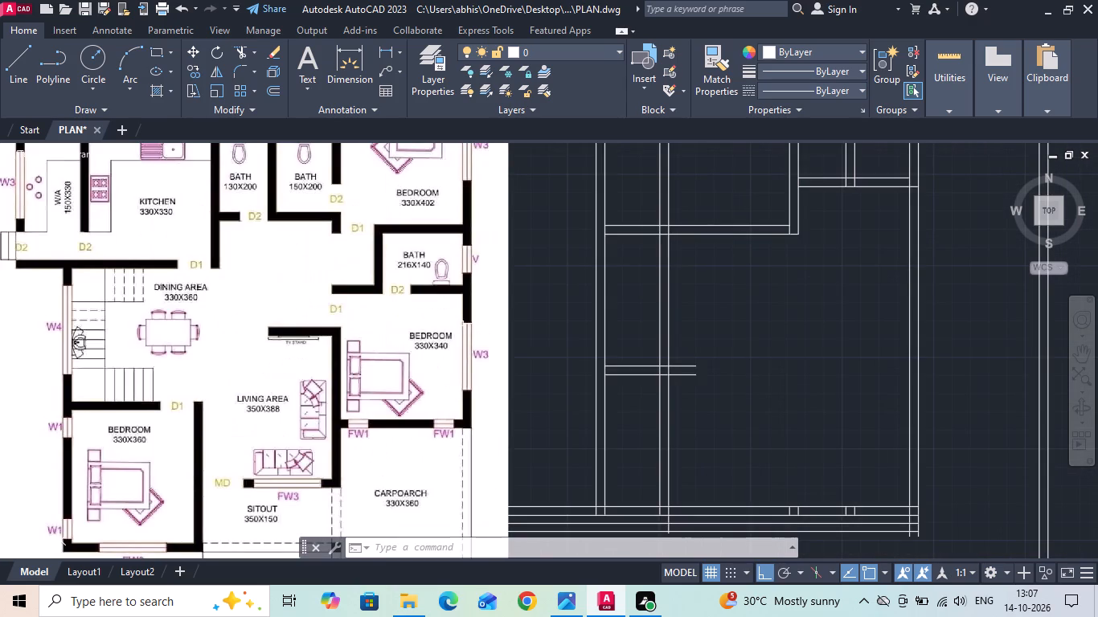
middle_drag(460, 329, 461, 368)
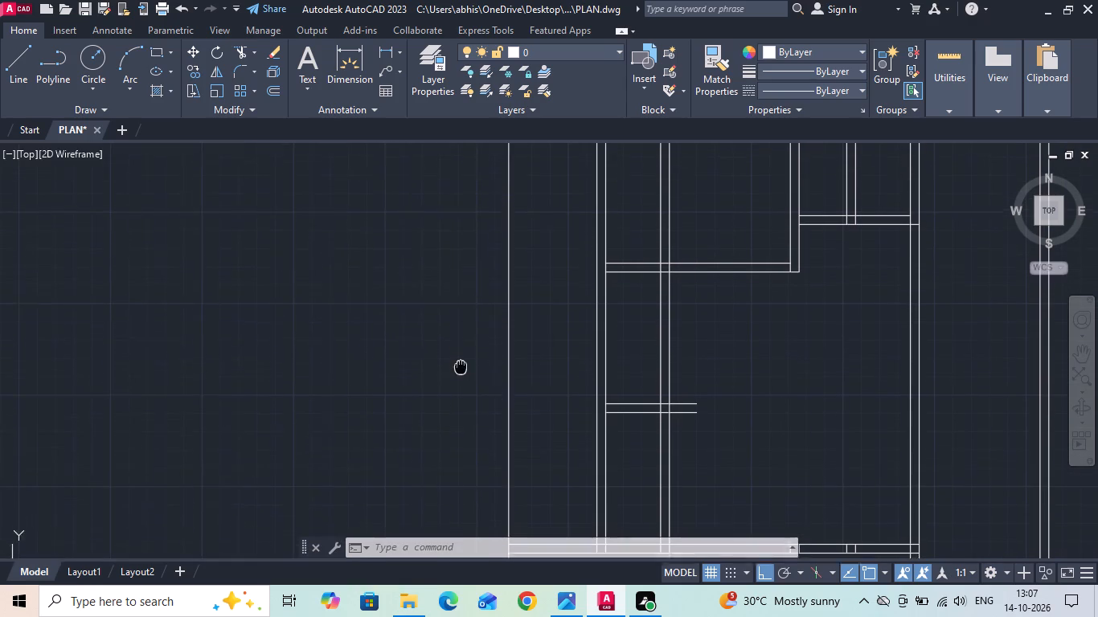
middle_drag(461, 368, 461, 370)
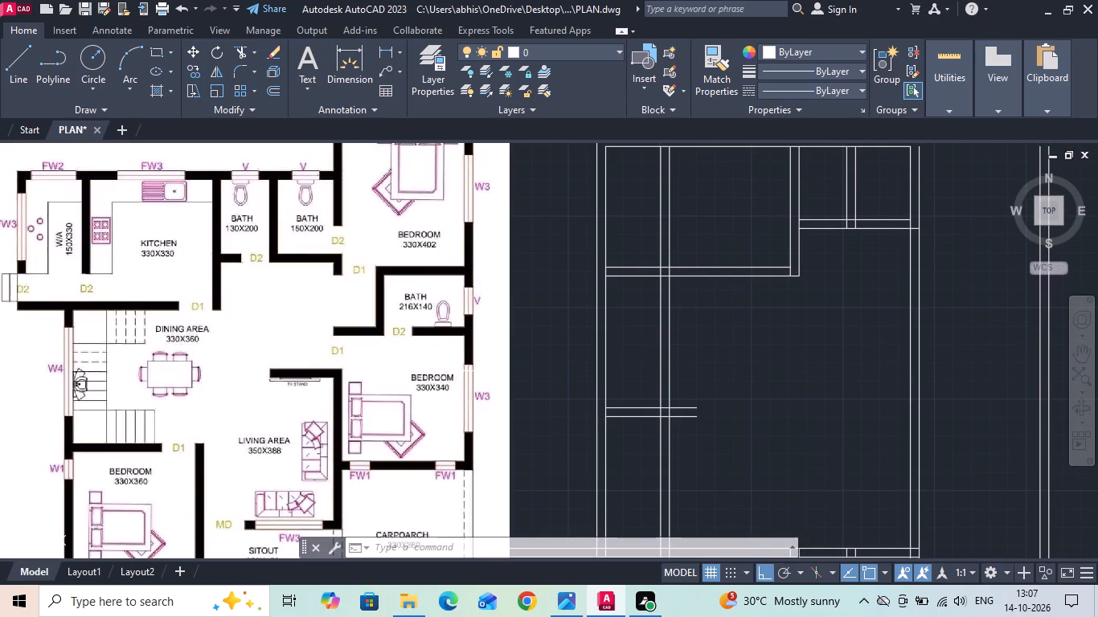
middle_drag(467, 357, 474, 378)
middle_drag(473, 349, 473, 372)
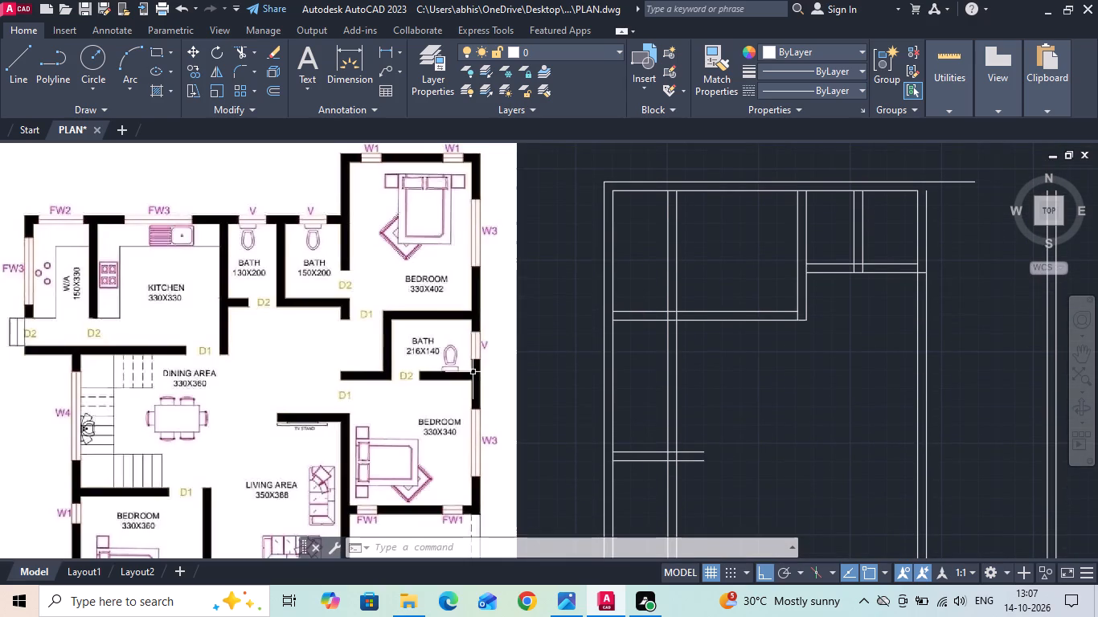
middle_drag(473, 373, 480, 388)
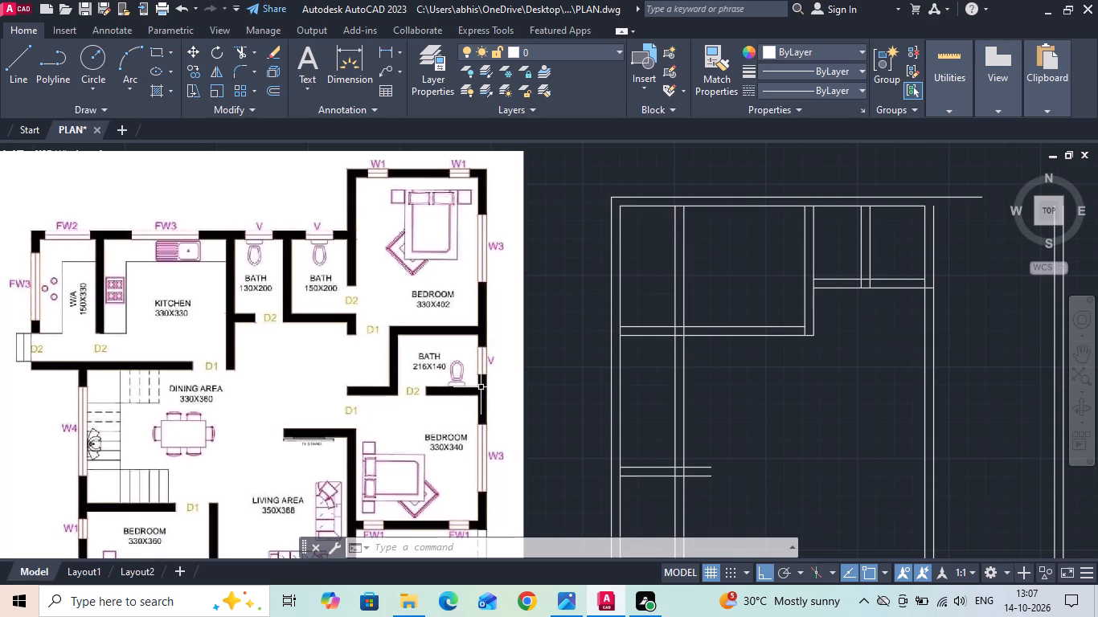
middle_drag(481, 386, 482, 398)
middle_drag(481, 401, 487, 372)
middle_drag(487, 371, 487, 372)
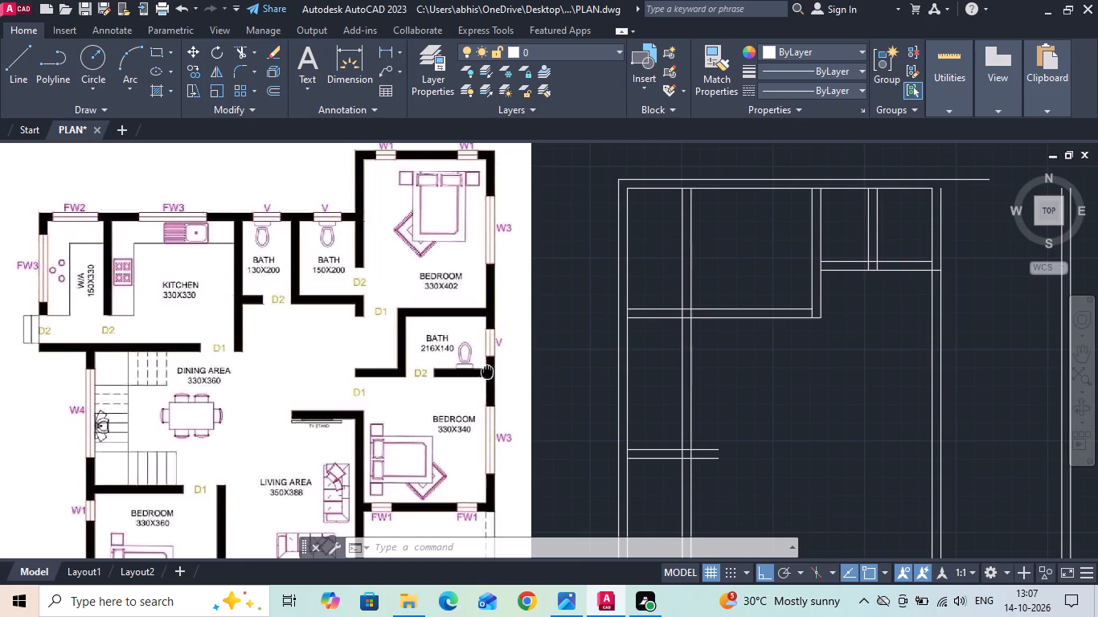
middle_drag(487, 372, 475, 388)
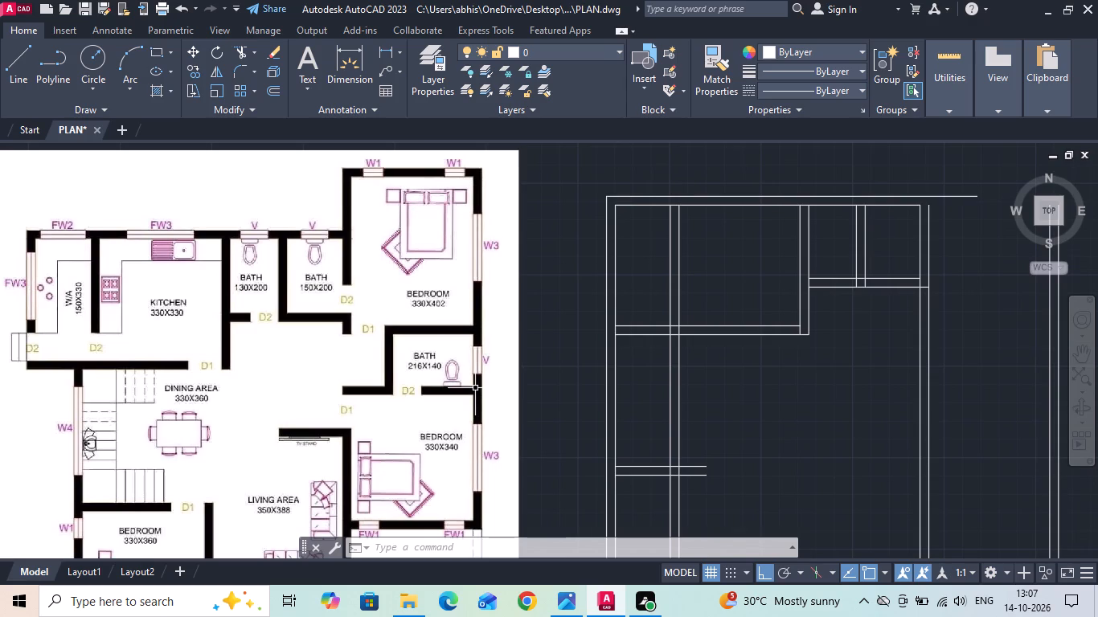
middle_drag(475, 388, 481, 347)
middle_drag(481, 347, 454, 365)
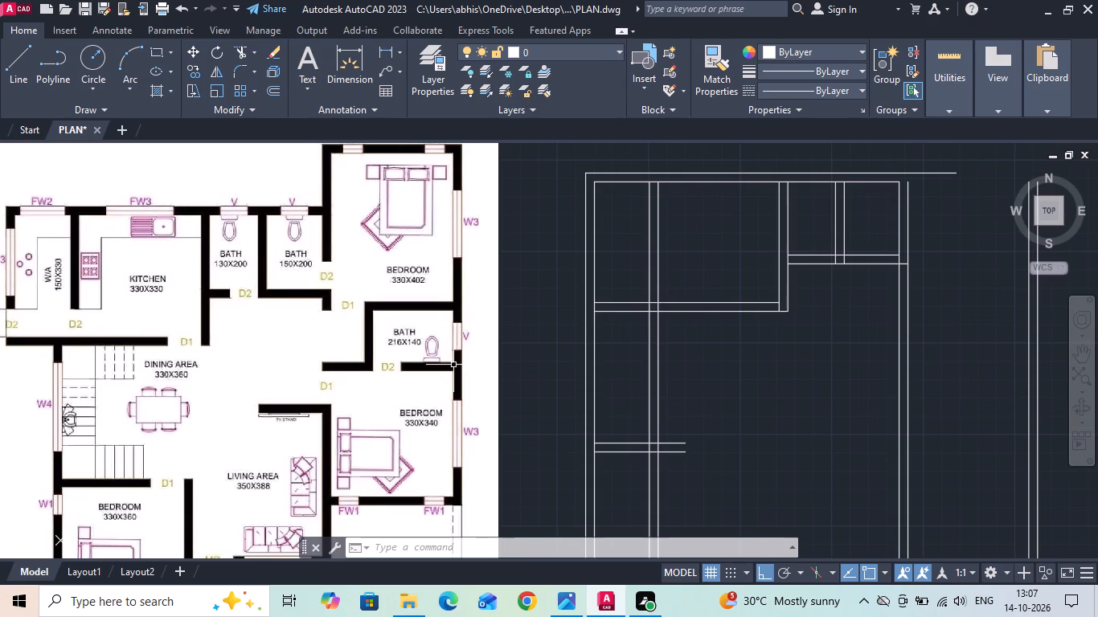
middle_drag(459, 370, 461, 350)
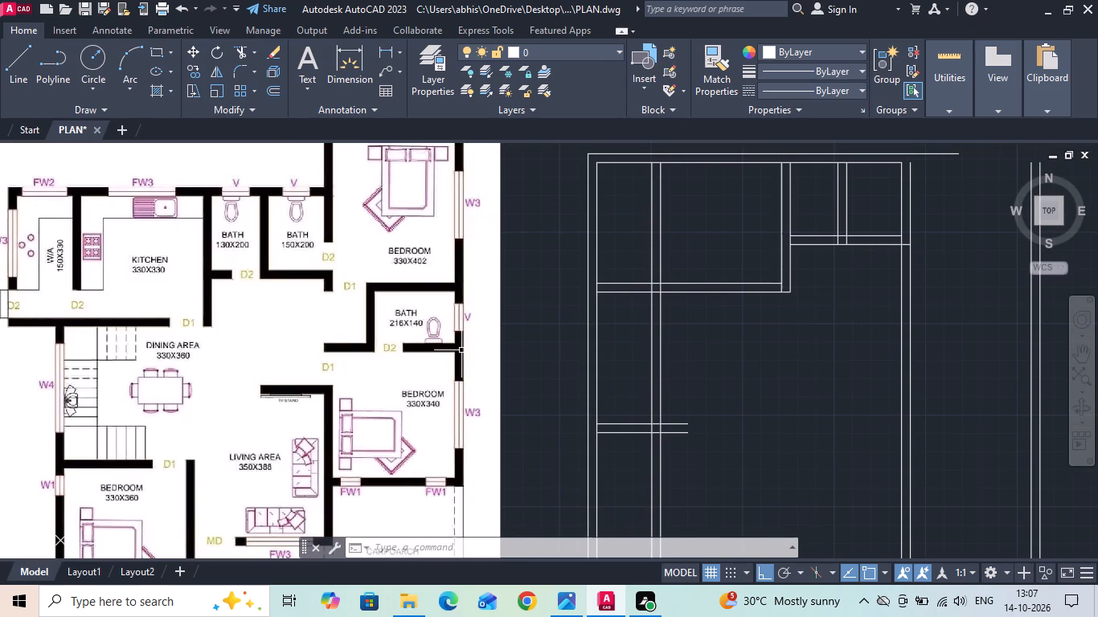
middle_drag(461, 350, 464, 333)
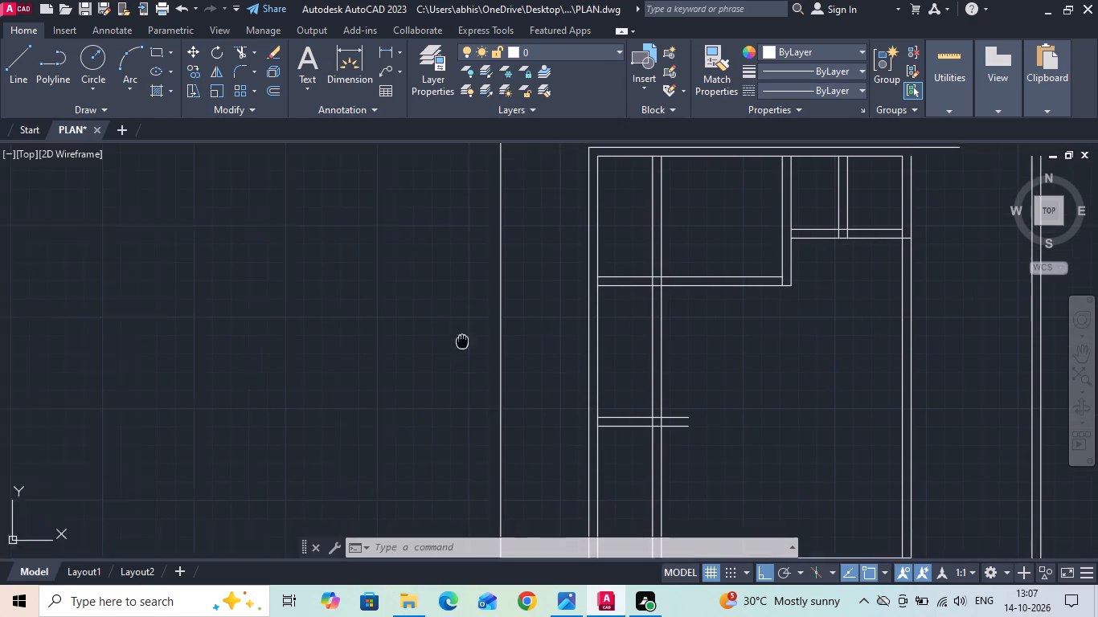
middle_drag(464, 333, 410, 371)
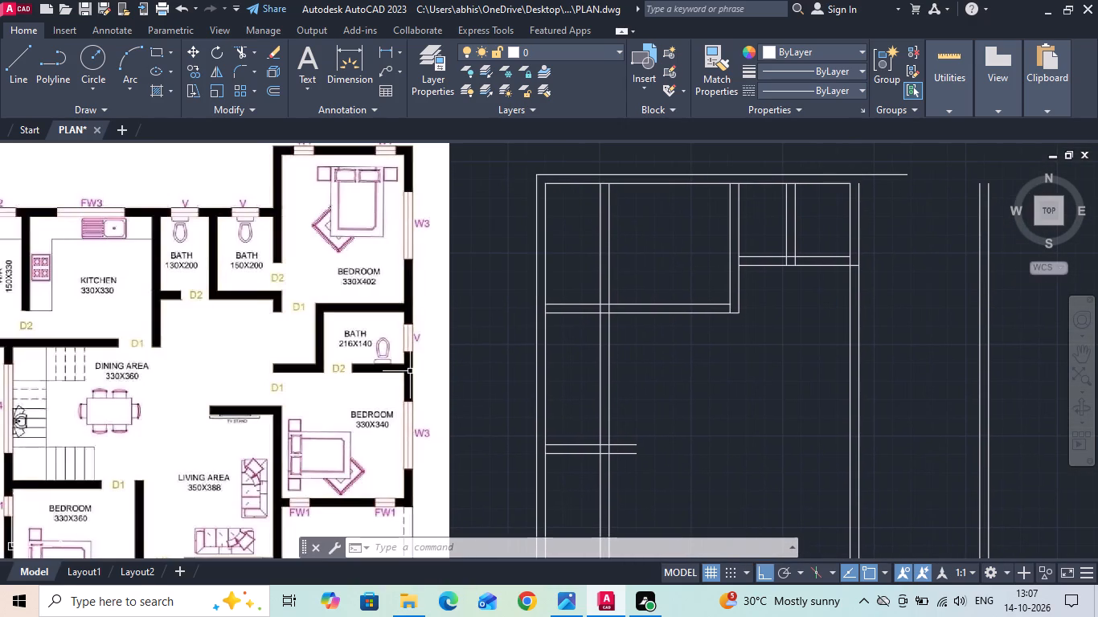
middle_drag(408, 372, 407, 370)
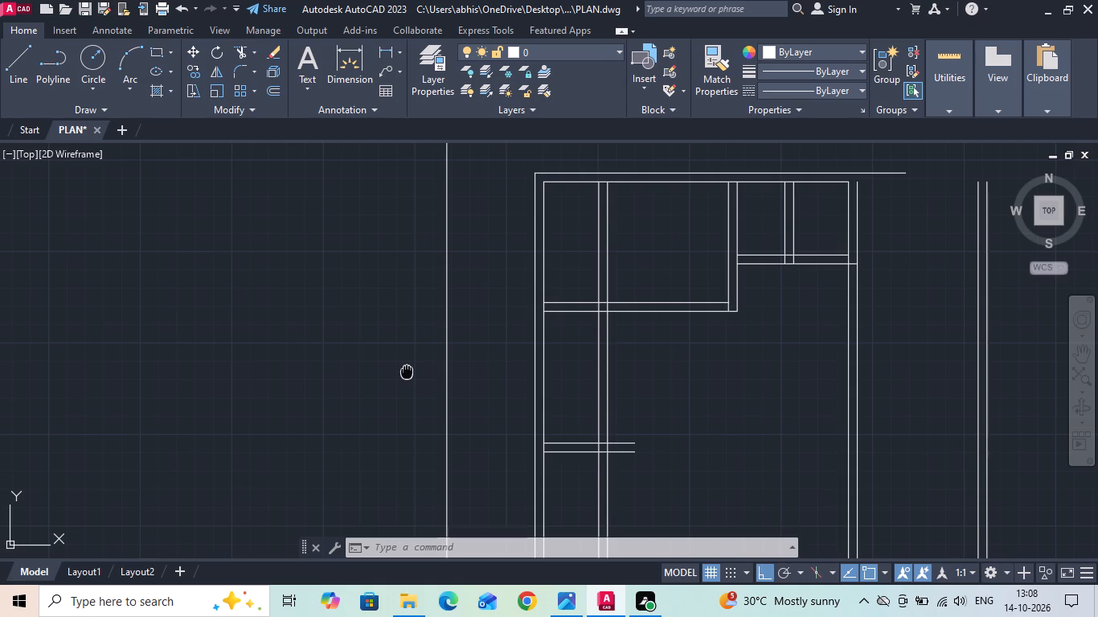
middle_drag(407, 370, 403, 350)
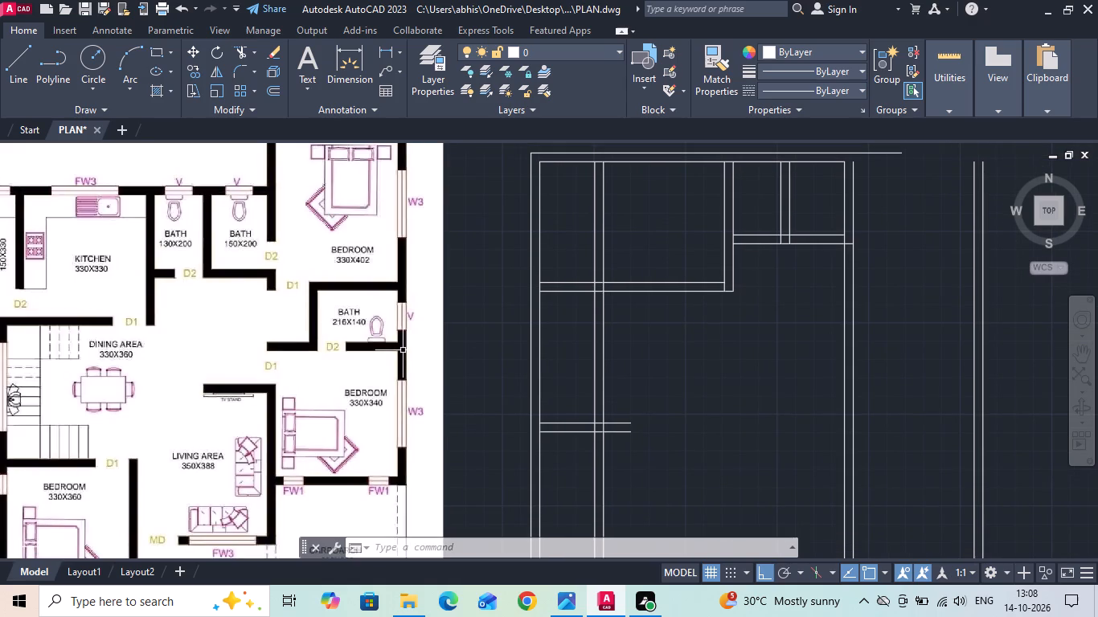
Compare the reference's bath, bedroom, dining and living area layout with the drawn interior walls.
middle_drag(402, 350, 397, 369)
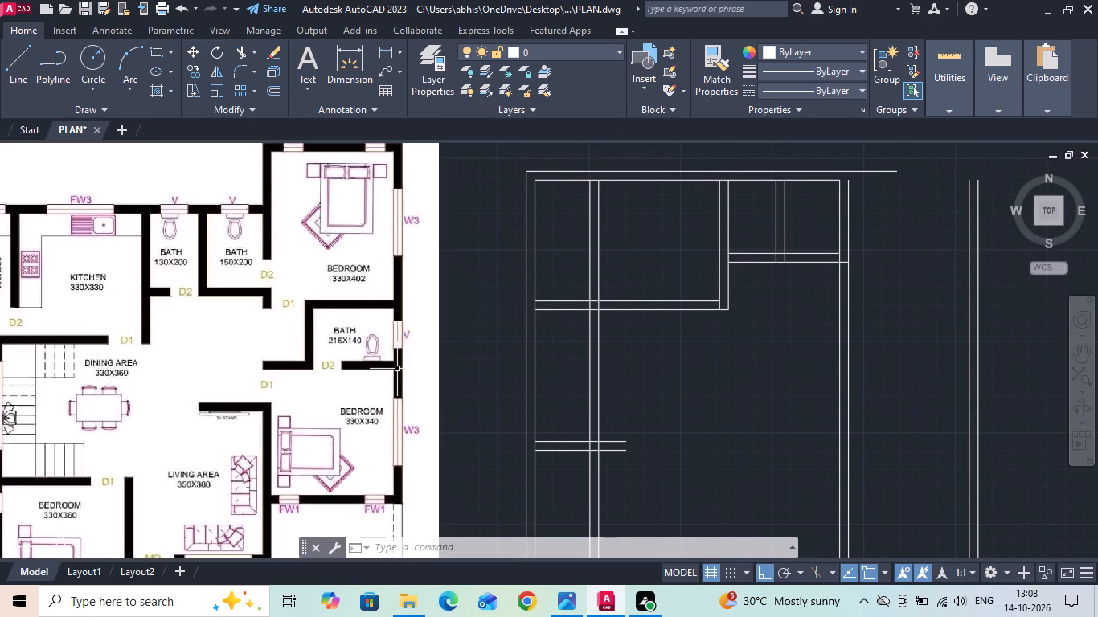
middle_drag(397, 369, 398, 349)
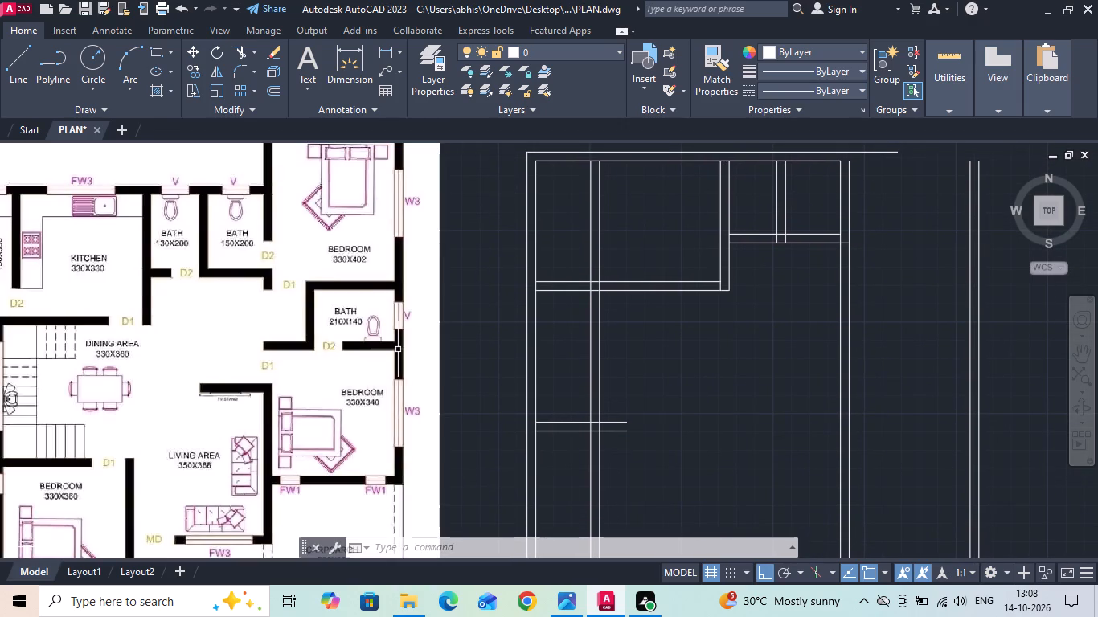
middle_drag(398, 349, 398, 330)
middle_drag(398, 336, 398, 337)
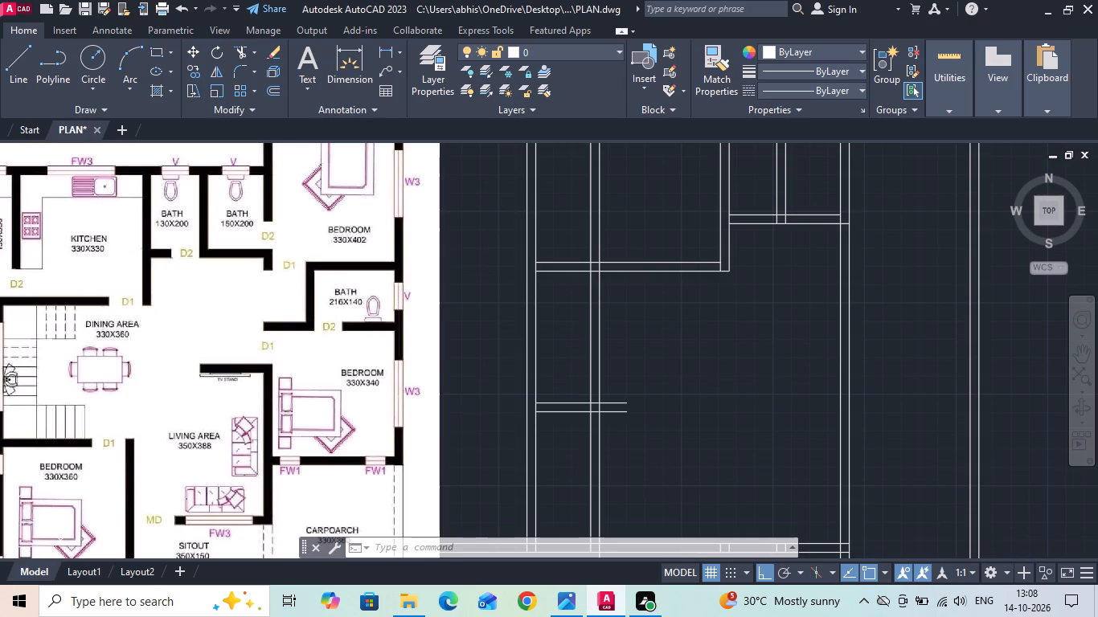
middle_drag(398, 337, 398, 370)
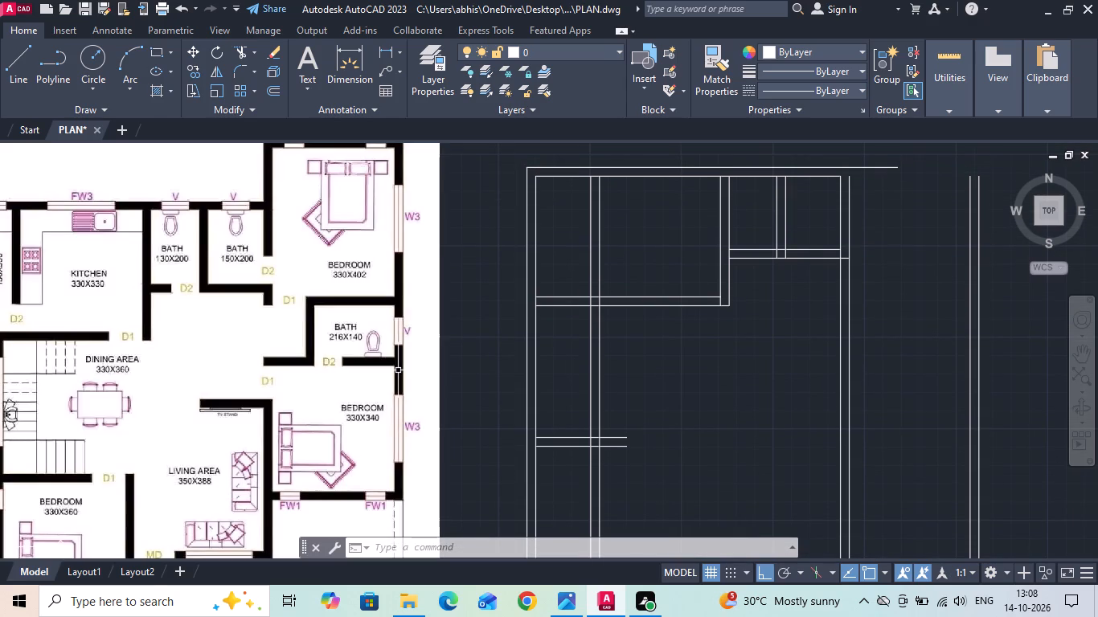
middle_drag(398, 370, 425, 334)
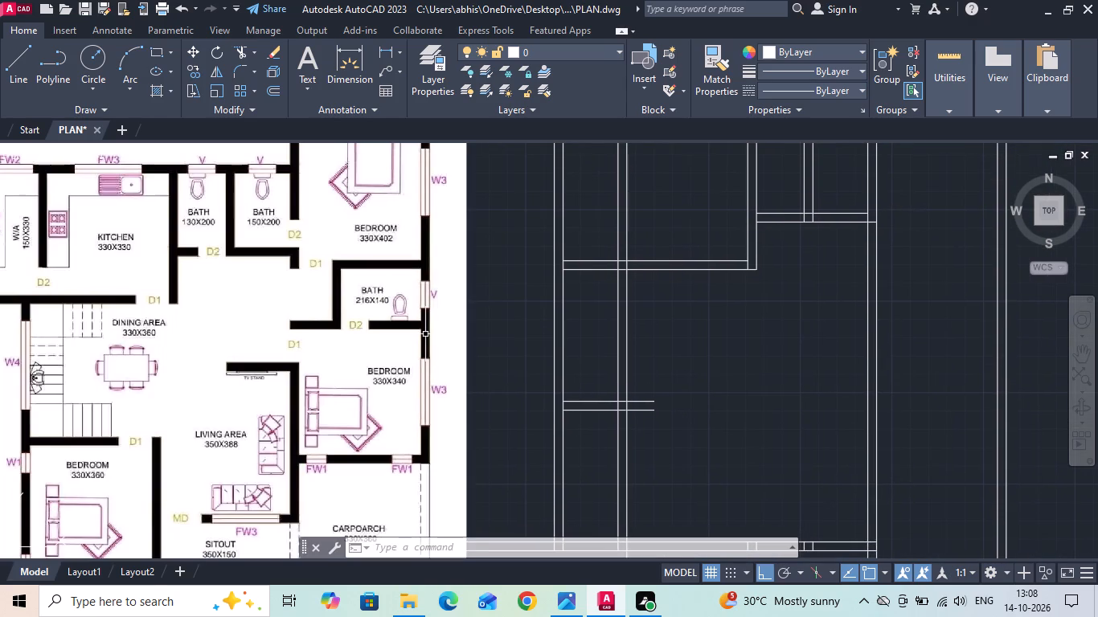
scroll(555, 407, down, 1)
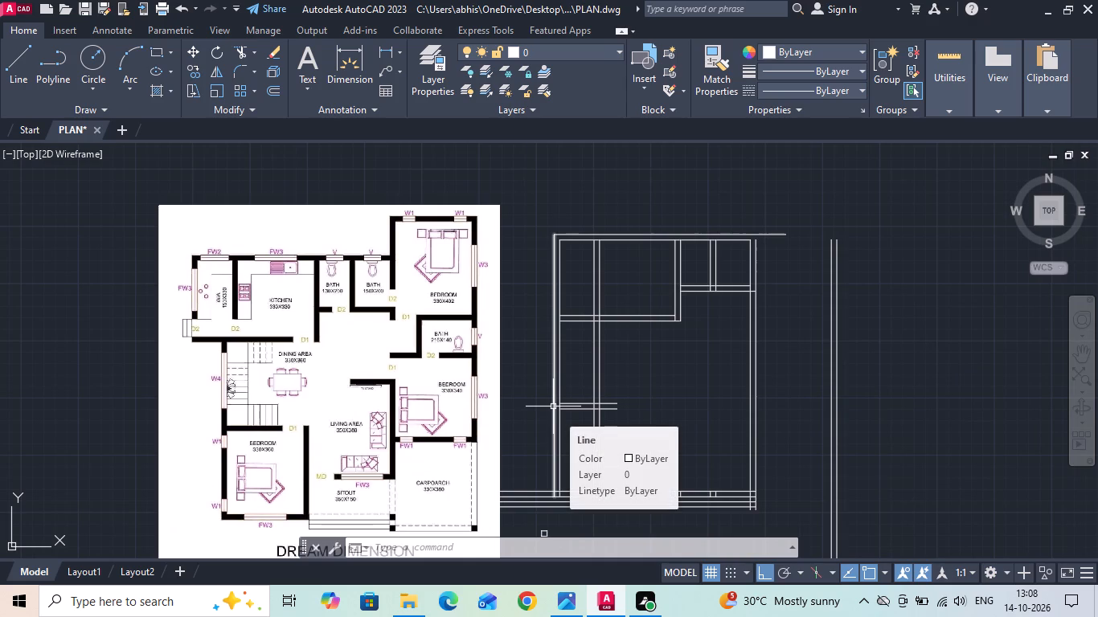
middle_drag(553, 407, 555, 389)
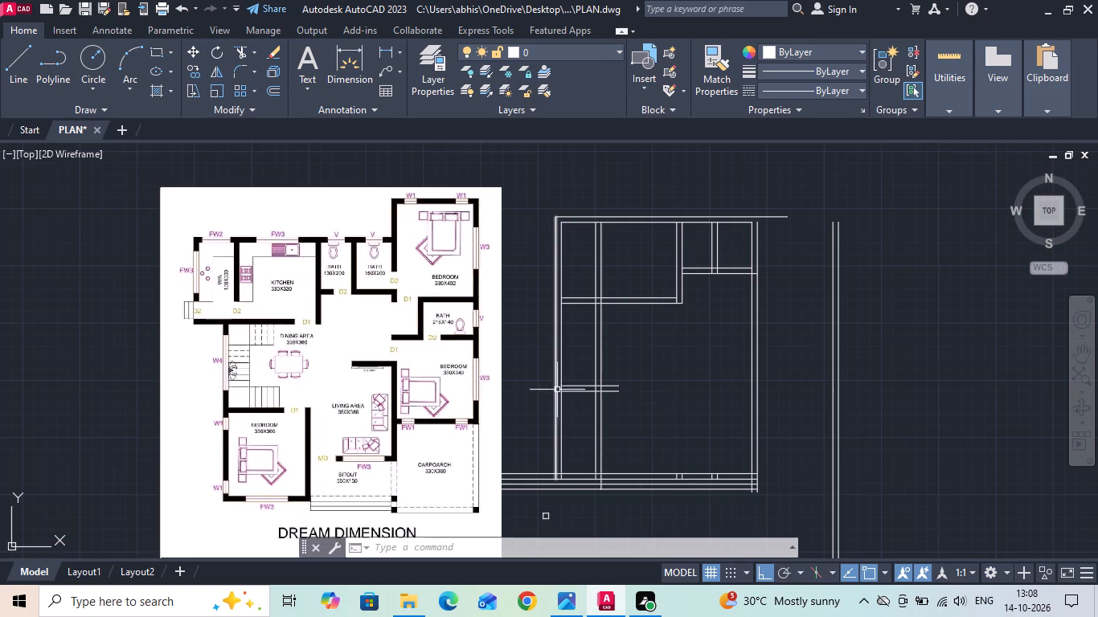
middle_drag(567, 373, 567, 391)
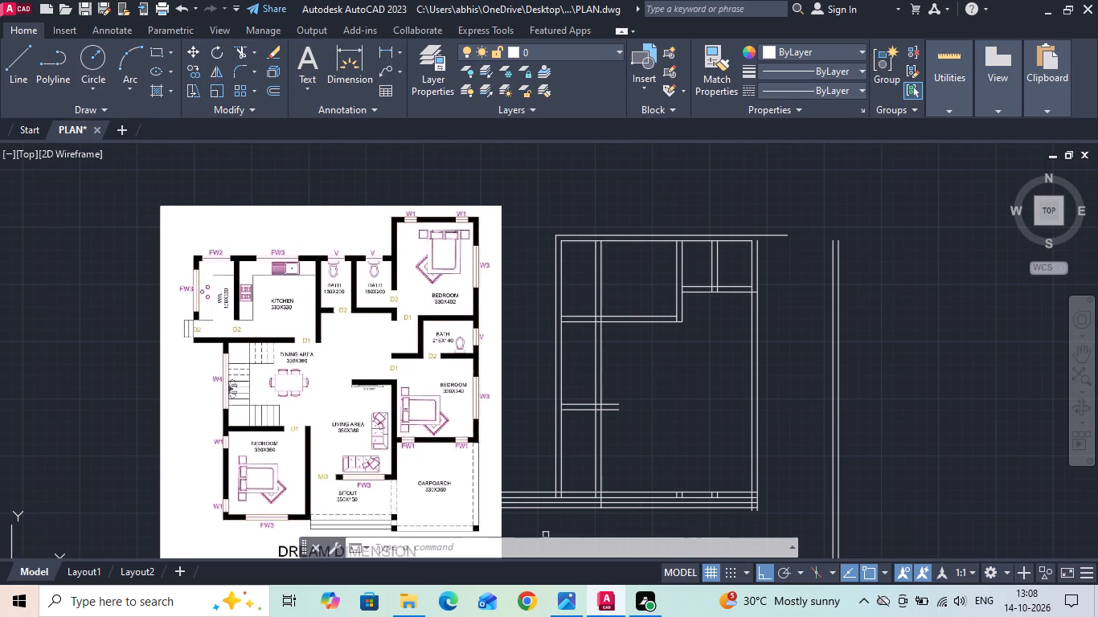
middle_drag(567, 392, 566, 375)
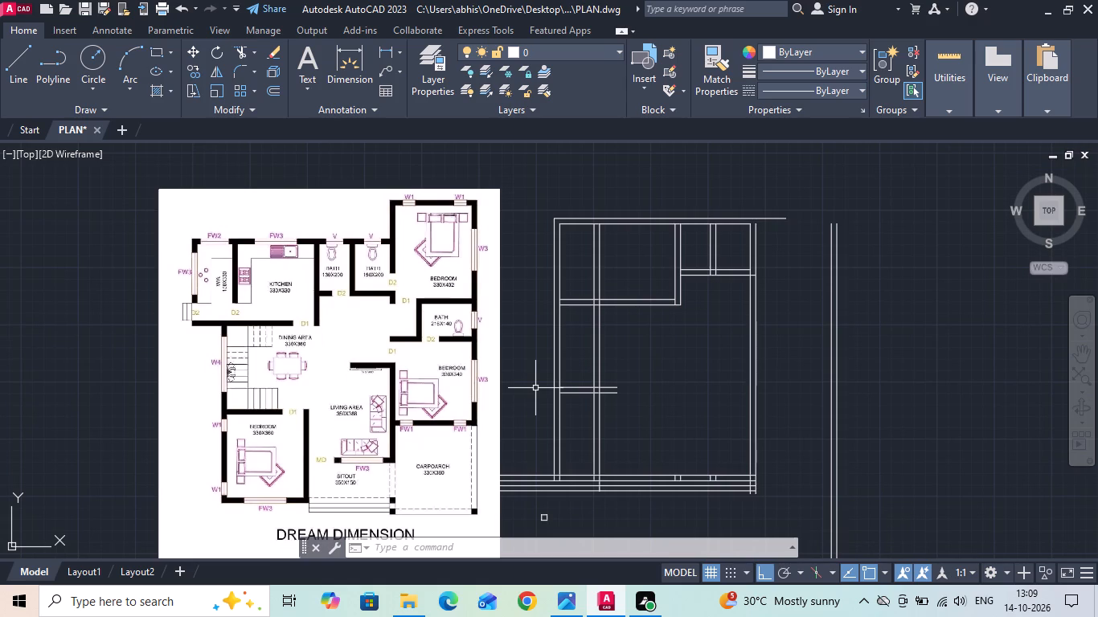
middle_drag(534, 388, 537, 365)
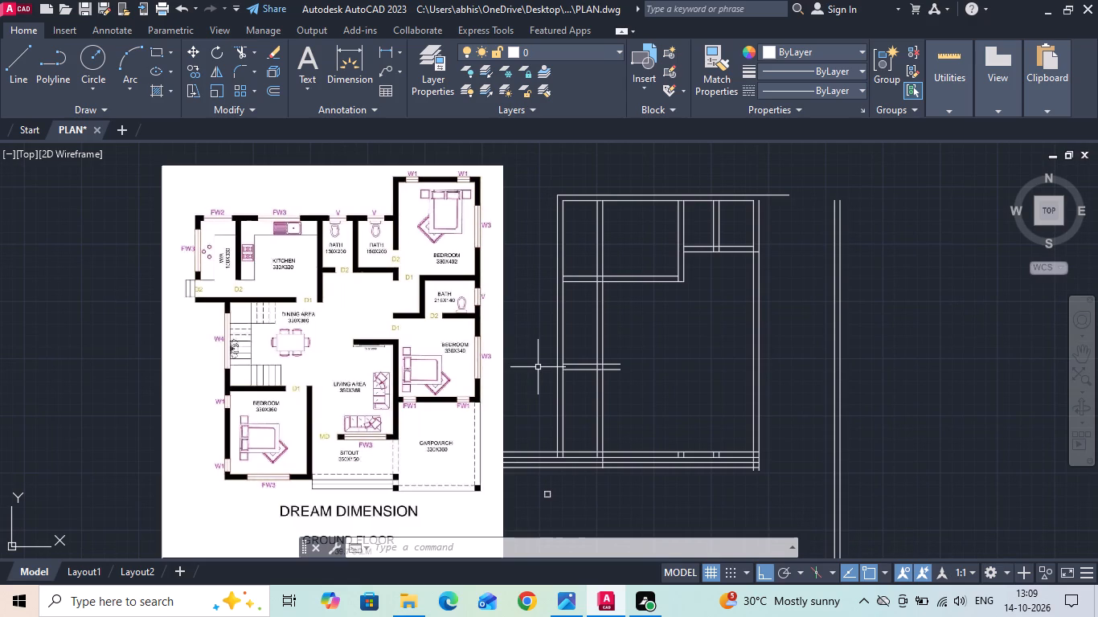
Examine the reference's living area, sitout steps, car porch and columns against the drawn front walls.
scroll(446, 310, up, 1)
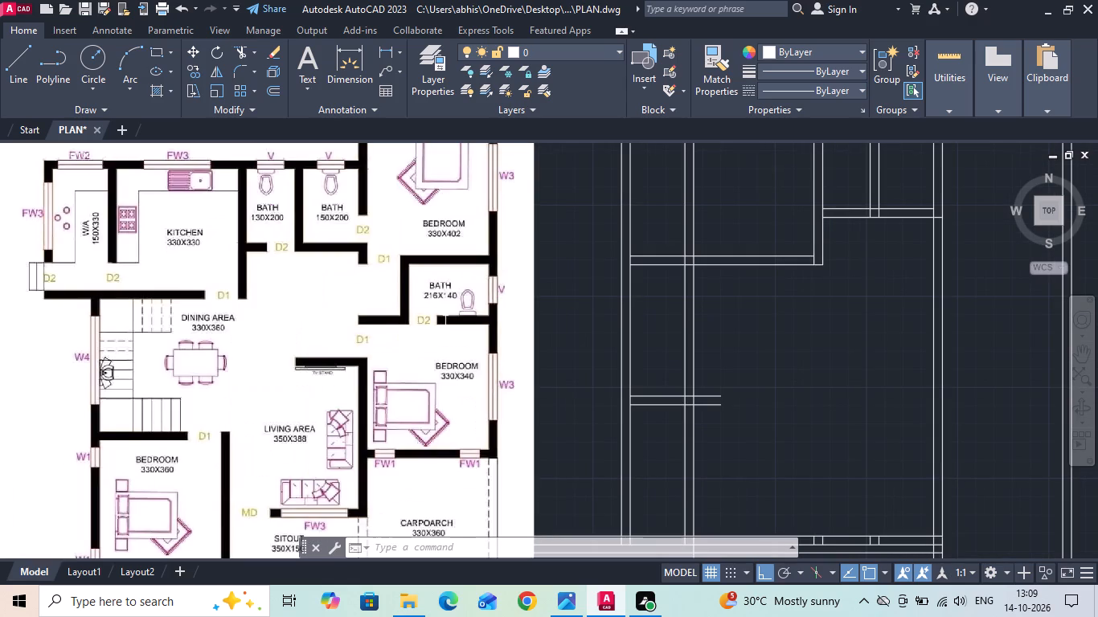
middle_drag(331, 363, 363, 317)
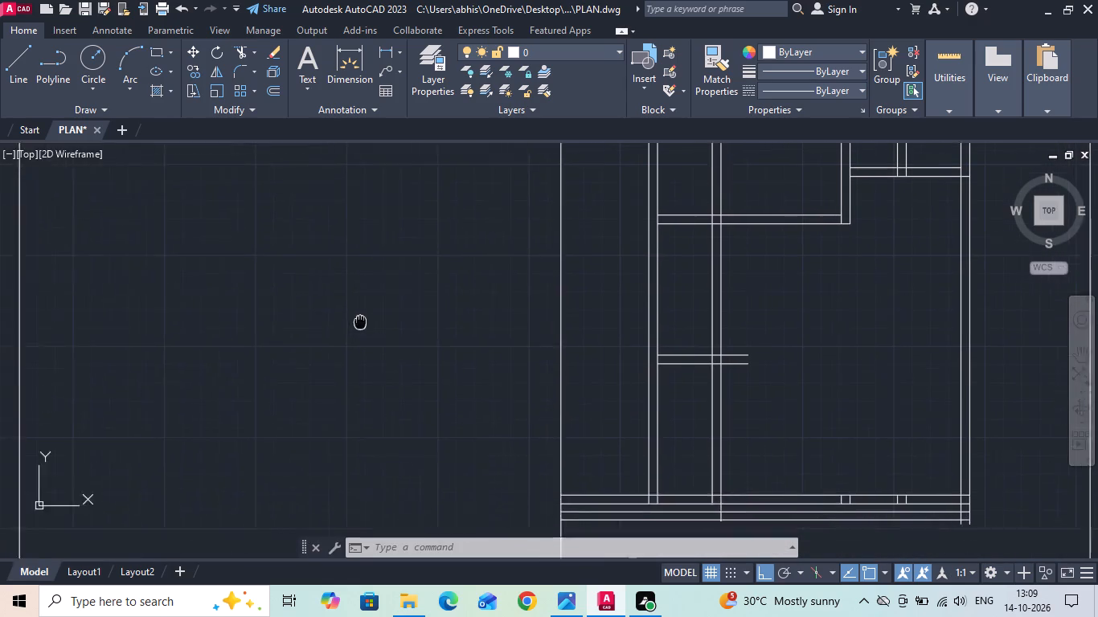
middle_drag(363, 317, 367, 311)
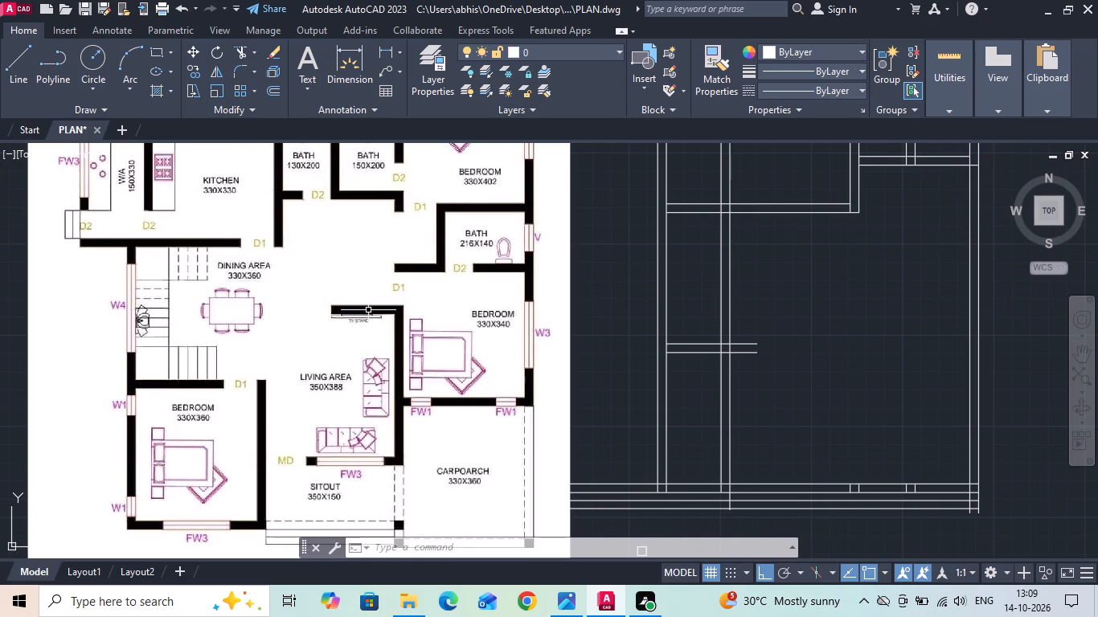
scroll(346, 419, down, 1)
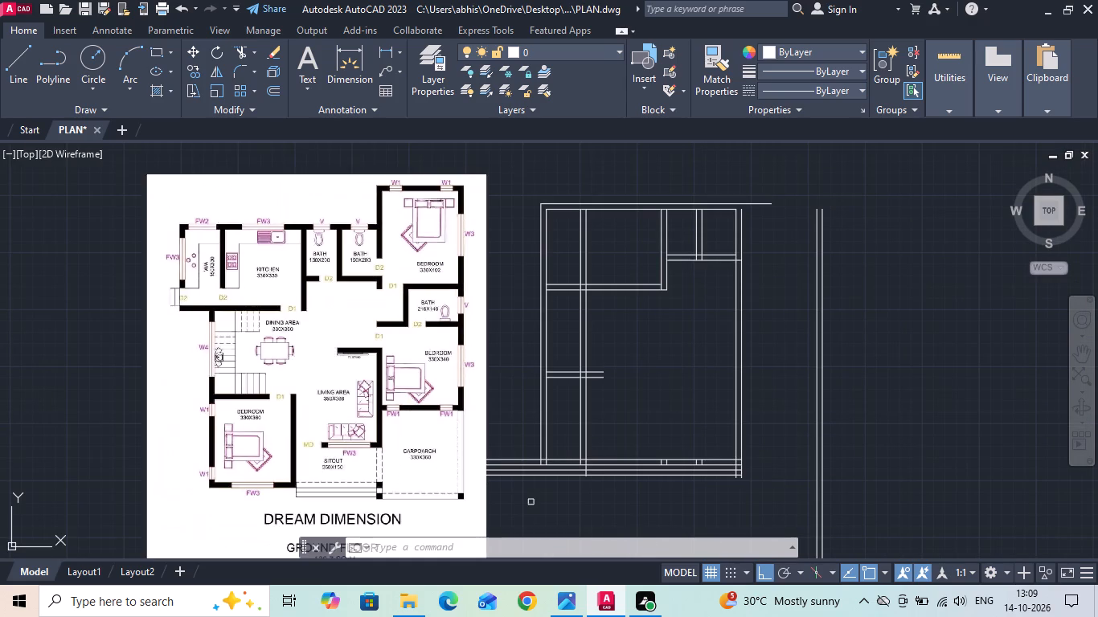
middle_drag(302, 379, 322, 343)
scroll(373, 477, up, 2)
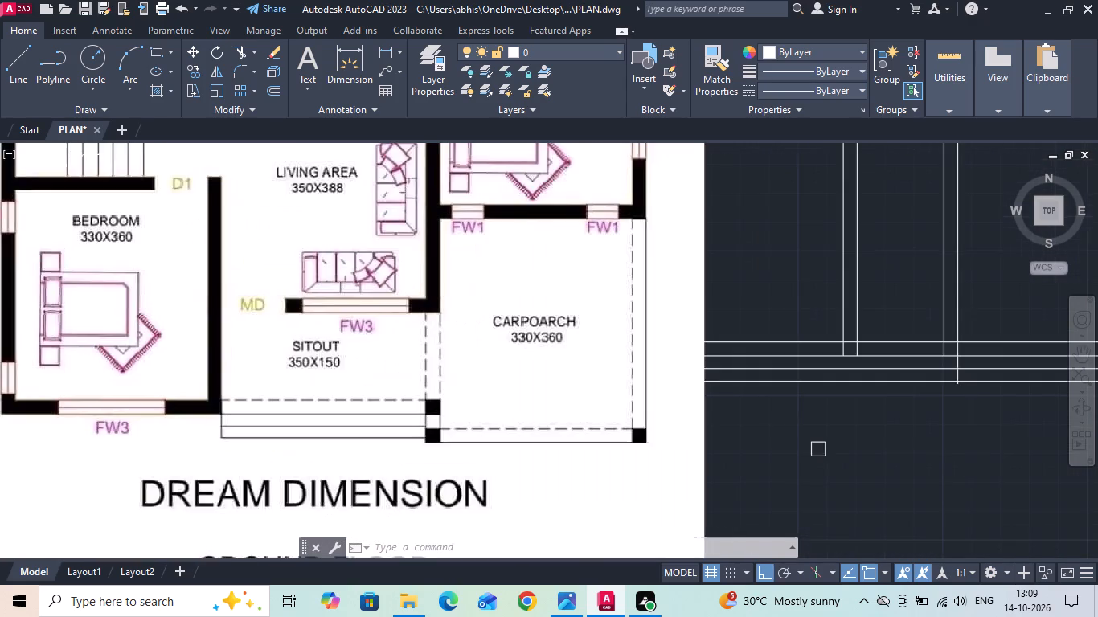
scroll(392, 458, up, 2)
scroll(348, 434, down, 2)
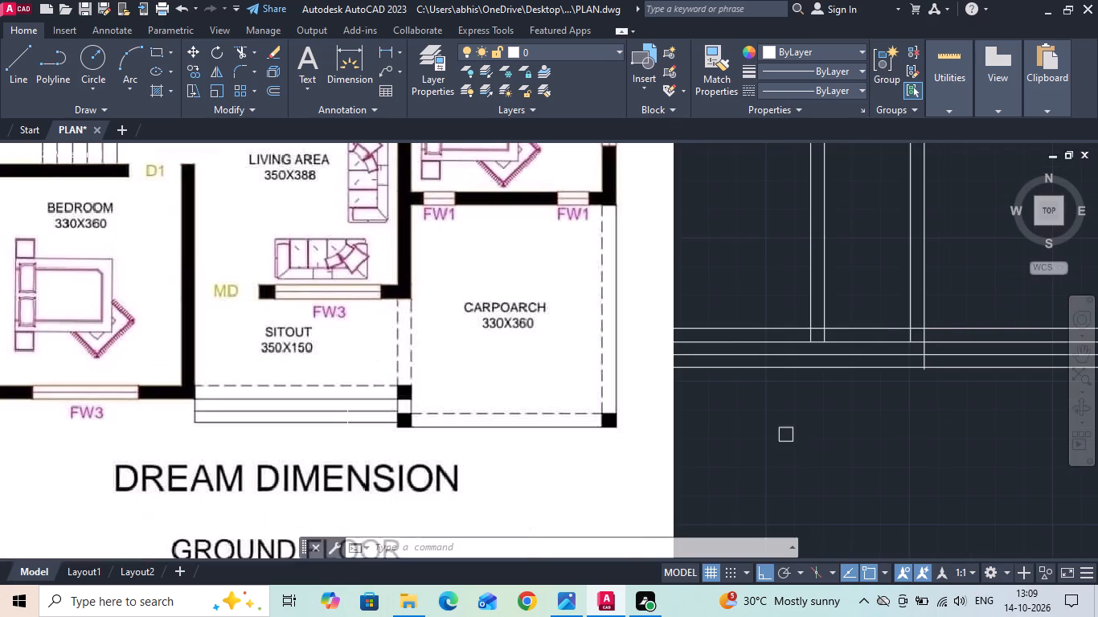
scroll(330, 423, down, 1)
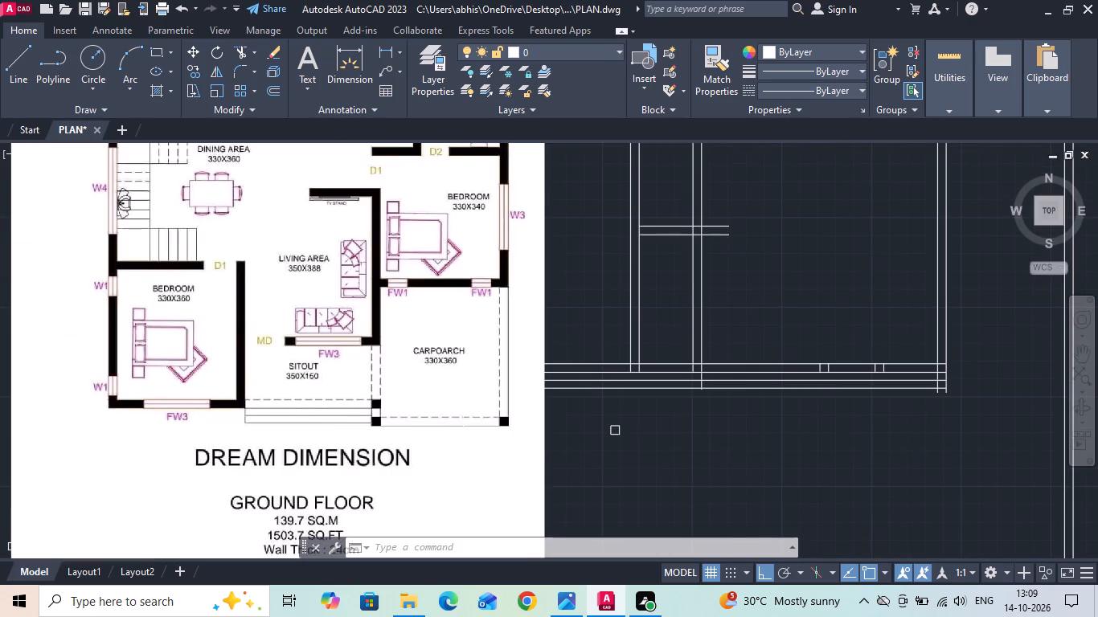
scroll(573, 472, down, 1)
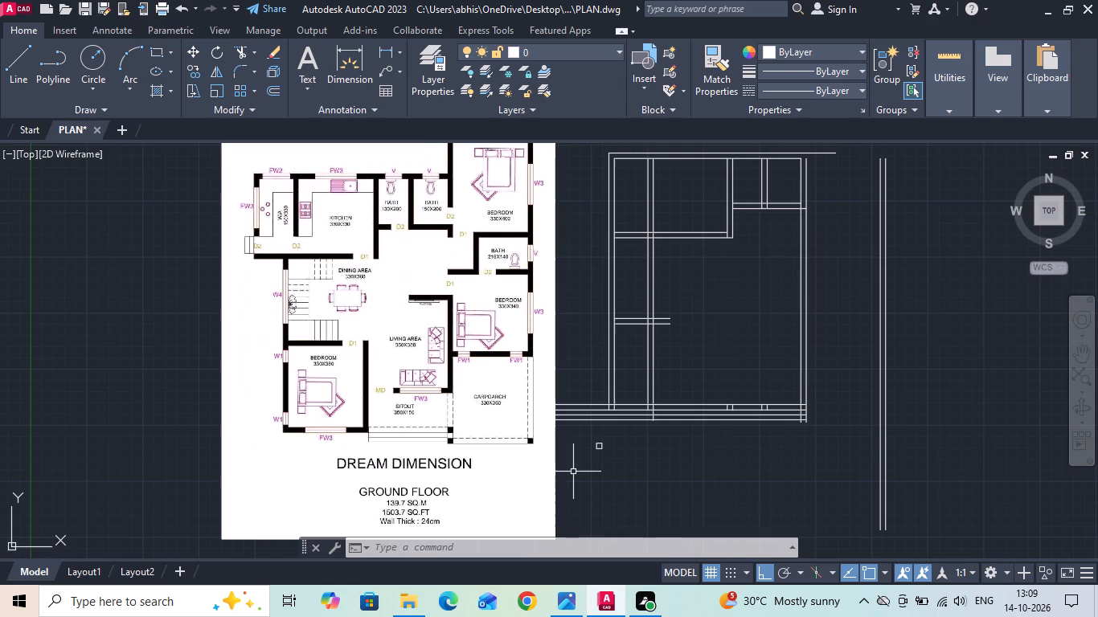
Fill the square column outline below the front wall with a solid black (0,0,0) hatch.
key(Escape)
scroll(782, 418, up, 2)
scroll(739, 412, down, 1)
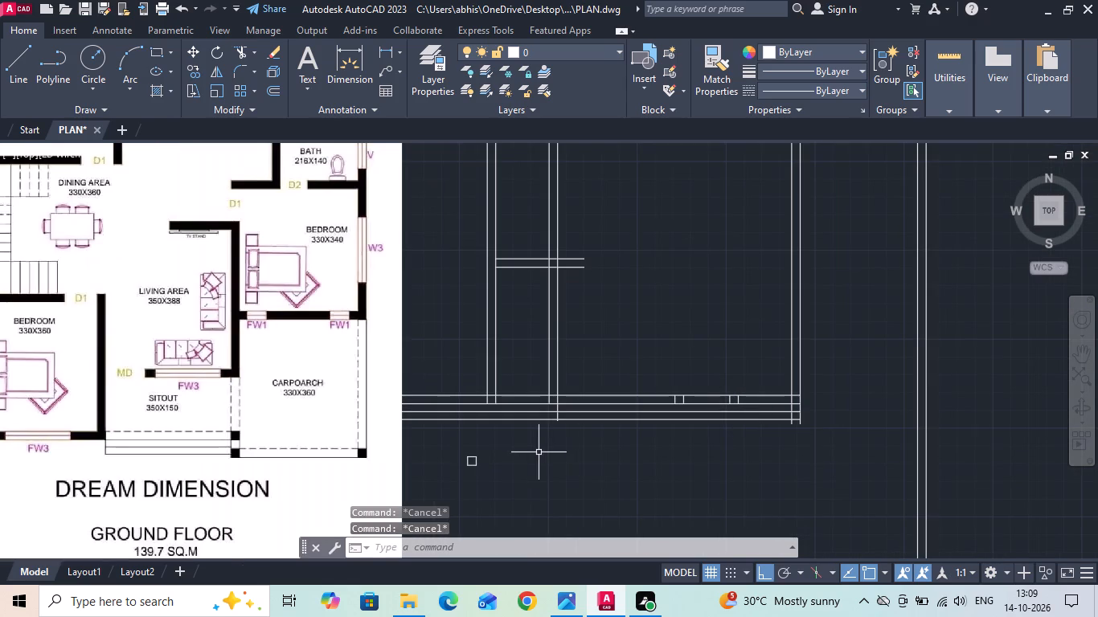
text(H)
key(space)
scroll(433, 472, up, 2)
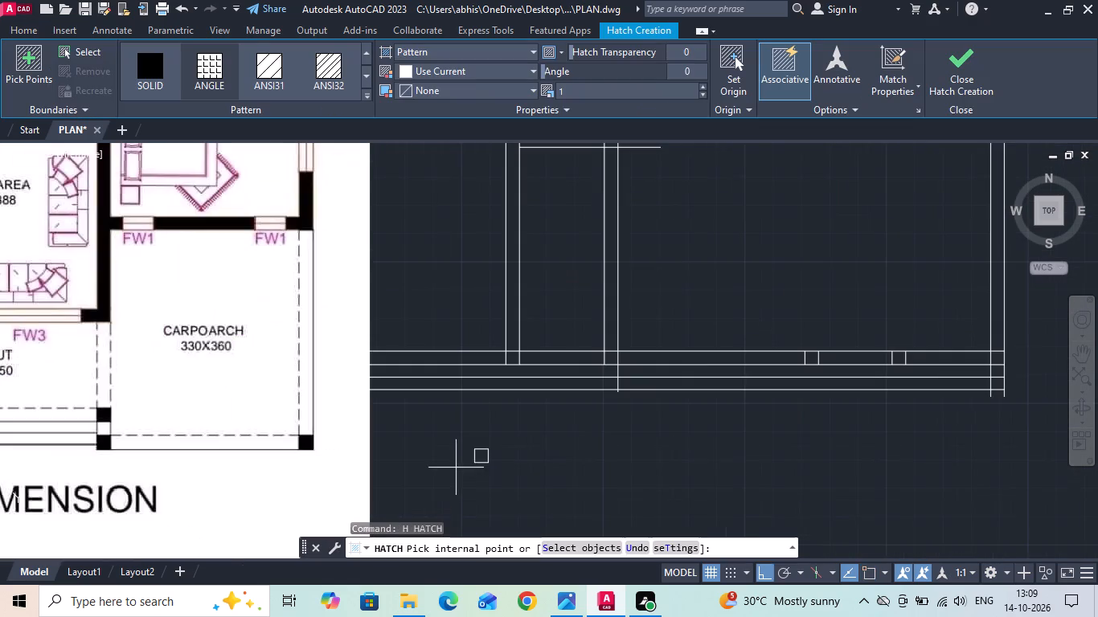
scroll(475, 462, up, 2)
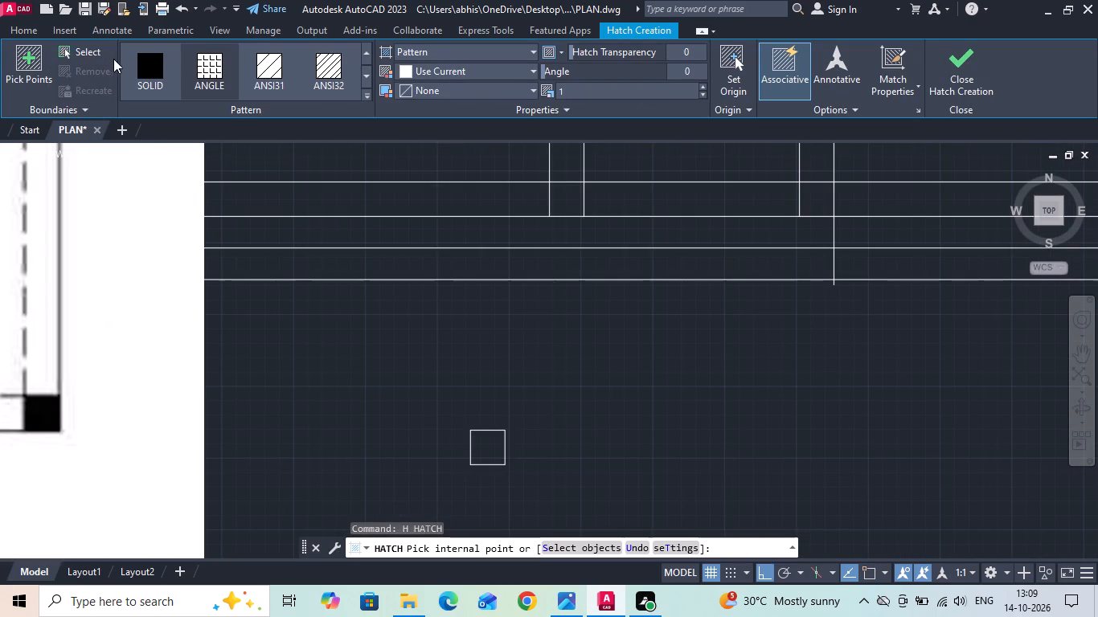
click(158, 67)
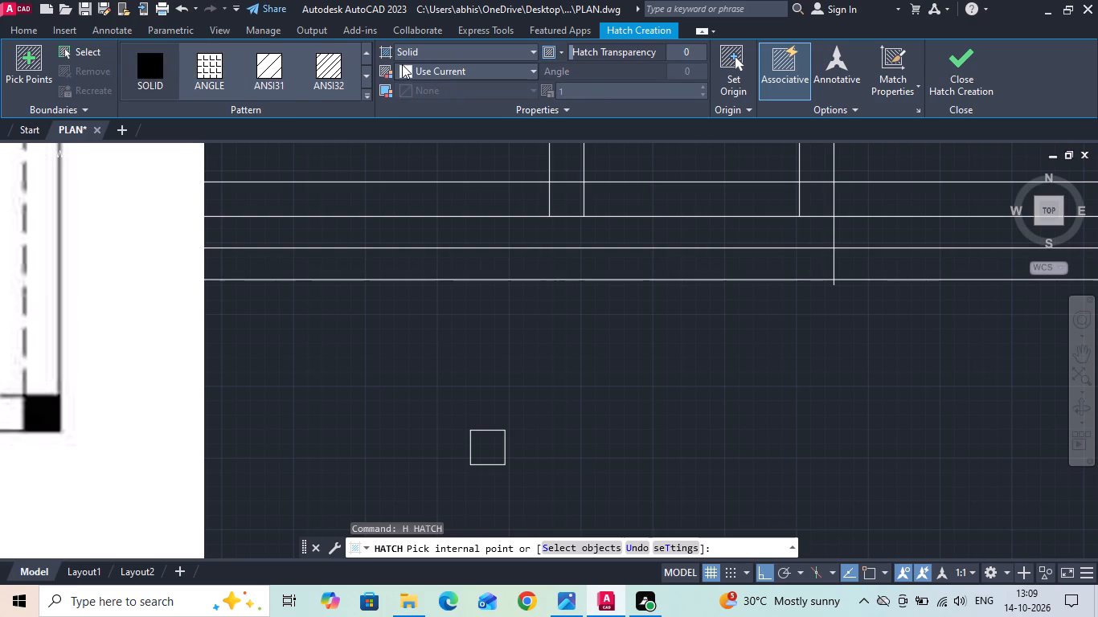
click(406, 69)
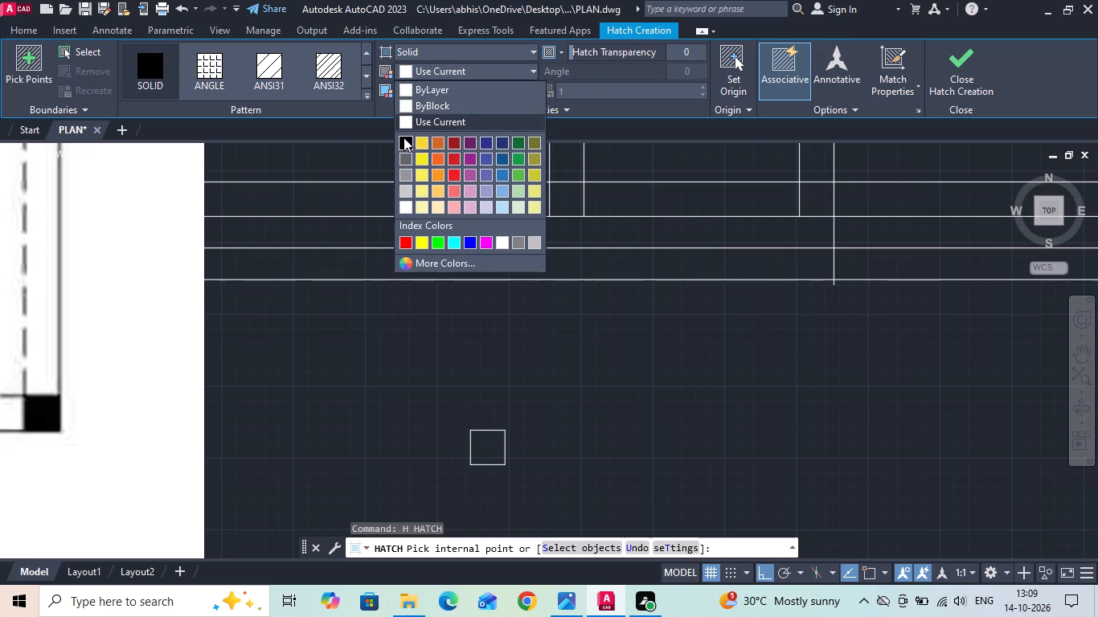
click(404, 138)
click(480, 443)
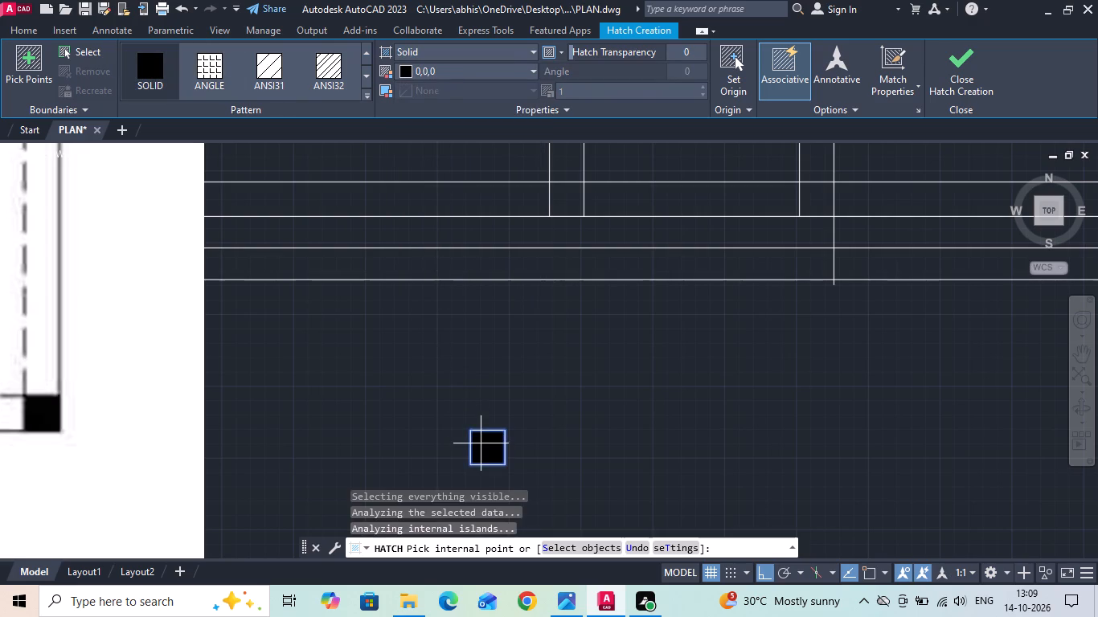
key(space)
Copy the filled column with its outline to the corner where the front wall meets the plan's right-hand wall.
scroll(486, 353, down, 2)
scroll(559, 413, down, 2)
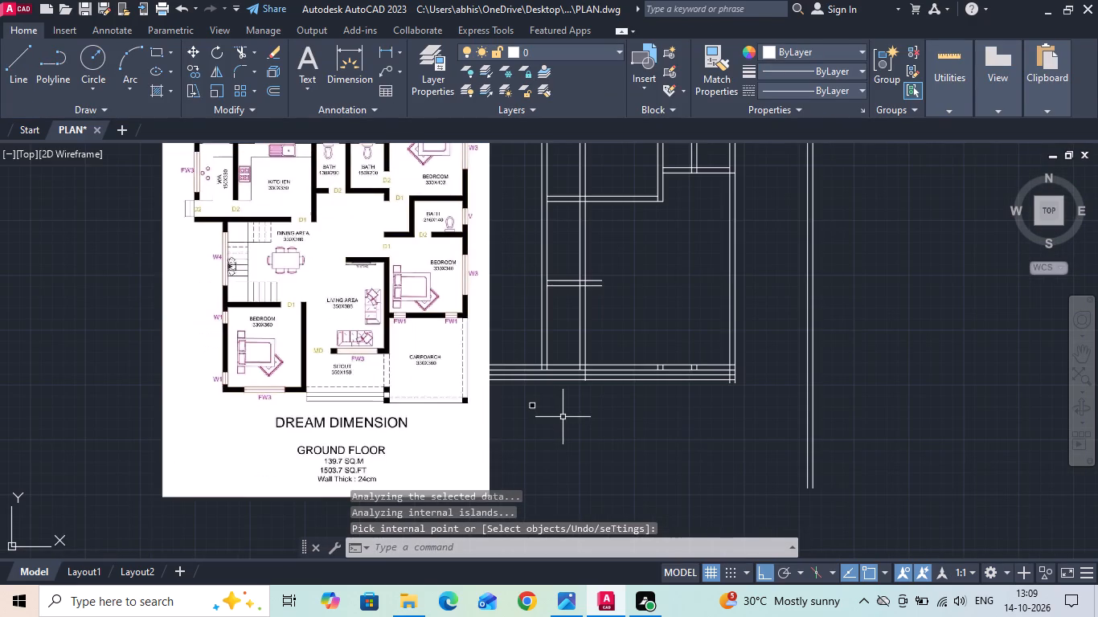
scroll(557, 418, up, 2)
drag(542, 417, 508, 390)
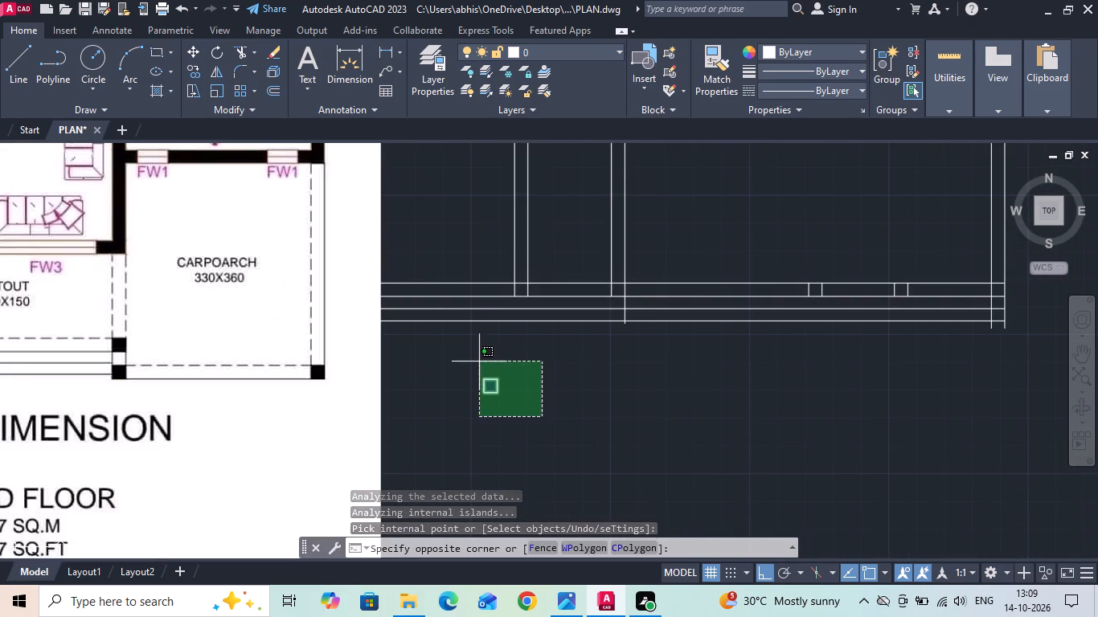
click(467, 354)
right_click(466, 353)
click(519, 333)
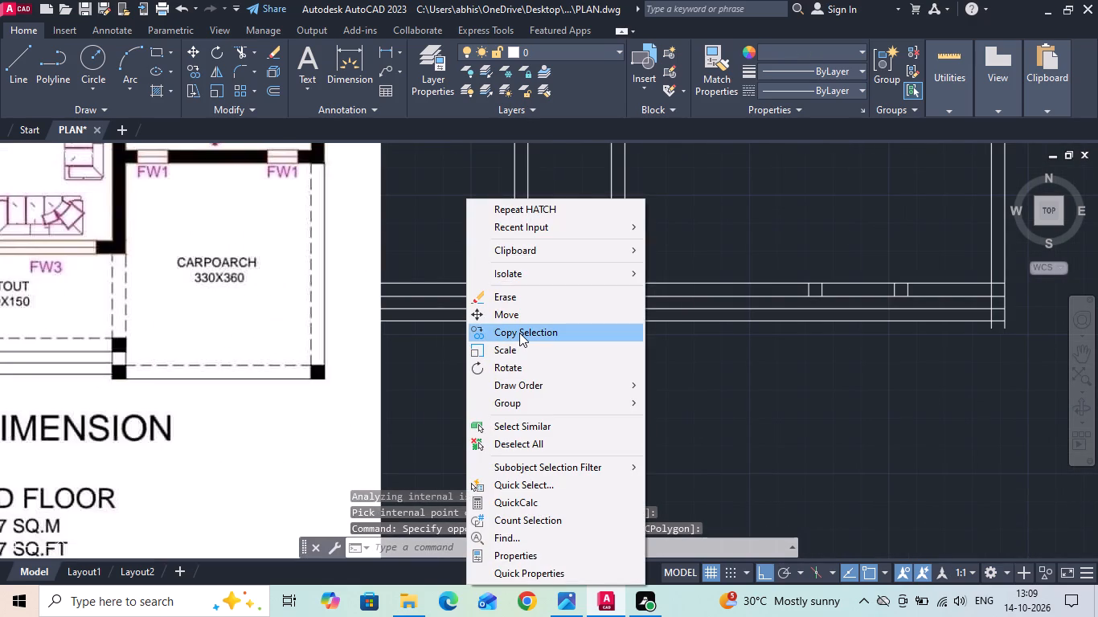
scroll(633, 409, down, 1)
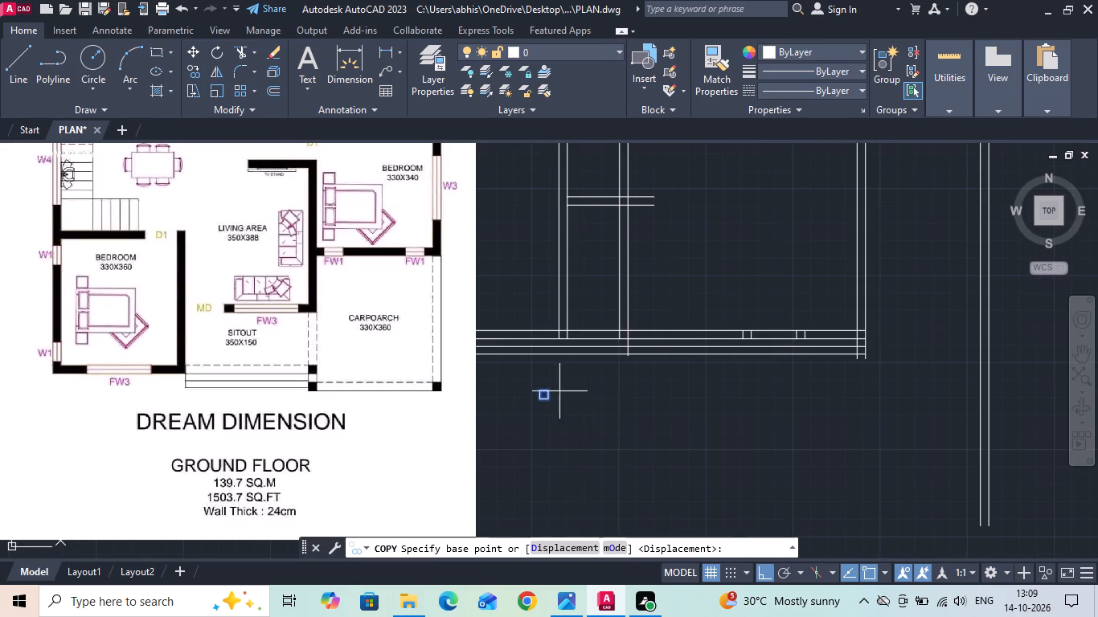
scroll(558, 390, up, 3)
click(510, 431)
scroll(474, 418, down, 2)
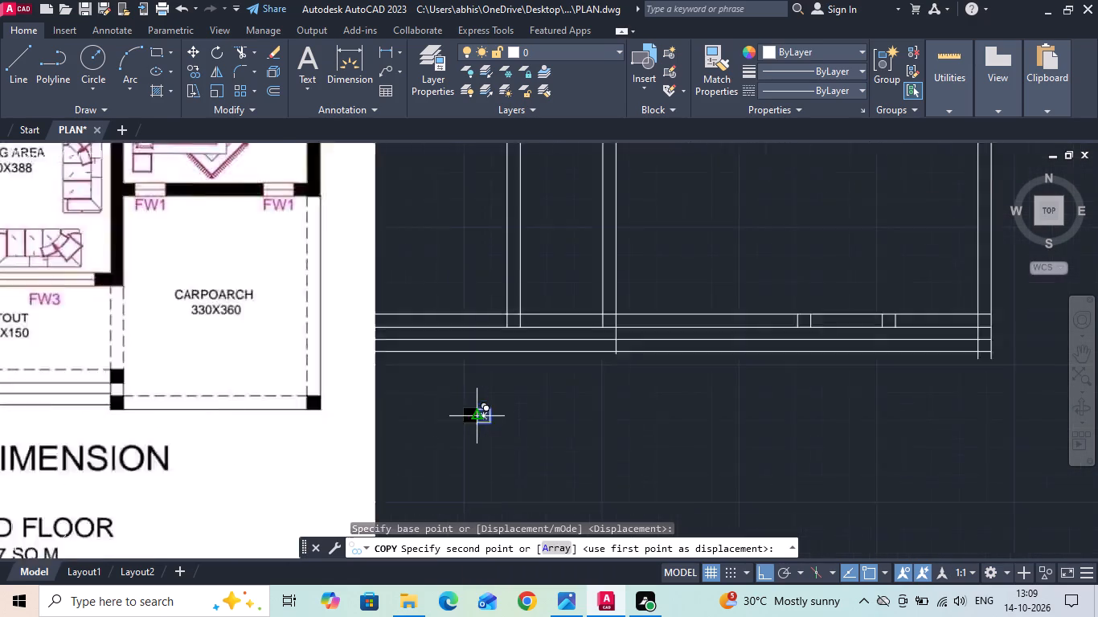
scroll(473, 418, down, 3)
scroll(595, 380, up, 3)
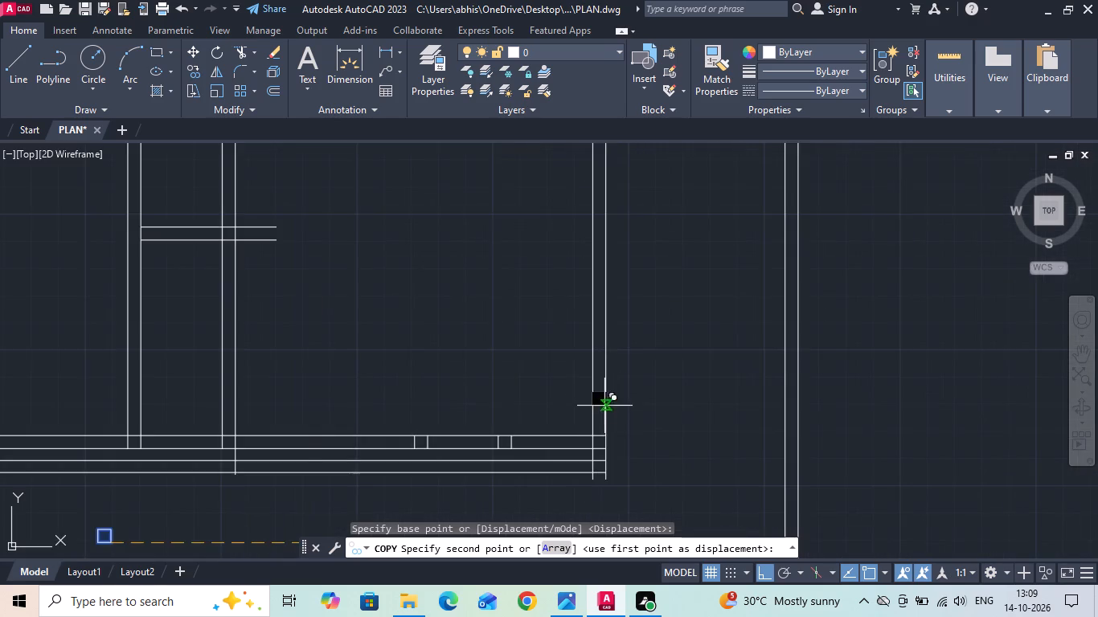
scroll(604, 441, up, 3)
click(605, 472)
middle_drag(601, 445, 572, 288)
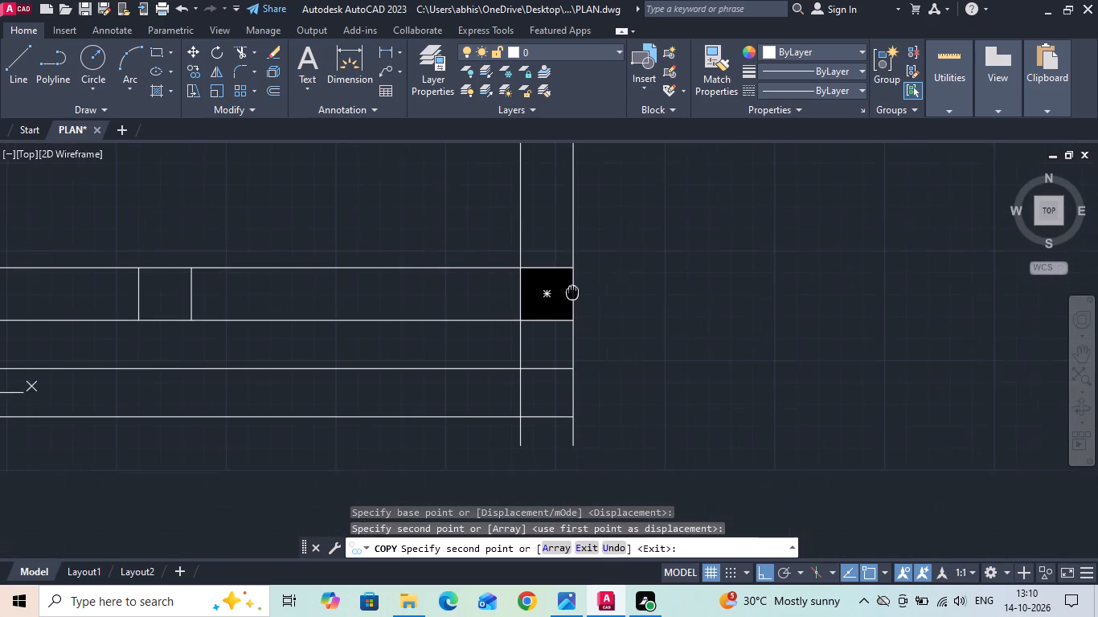
middle_drag(572, 288, 572, 284)
key(Escape)
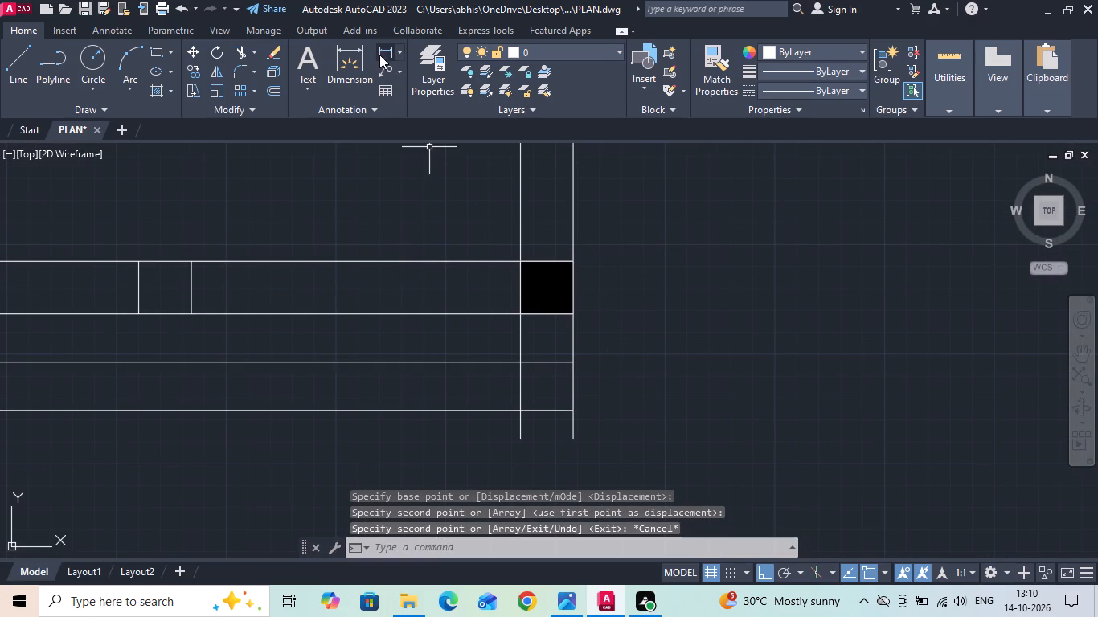
Measure the gap between the corner column's lower edge and the first line below it, and check the reference's sitout and car porch columns.
click(379, 54)
click(563, 318)
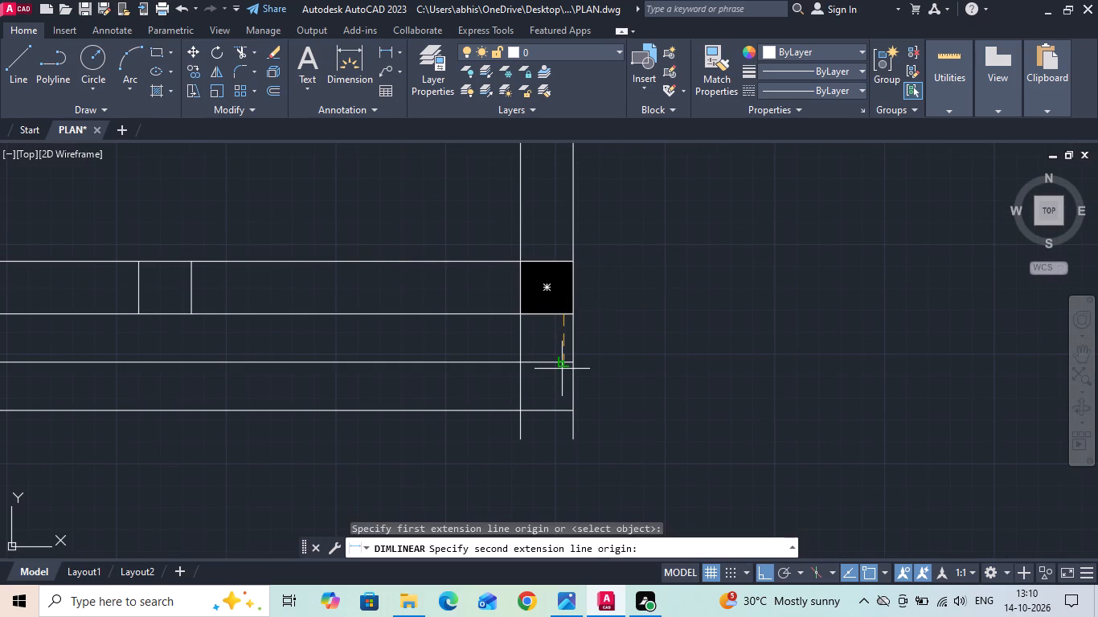
click(561, 361)
key(Escape)
scroll(588, 341, down, 3)
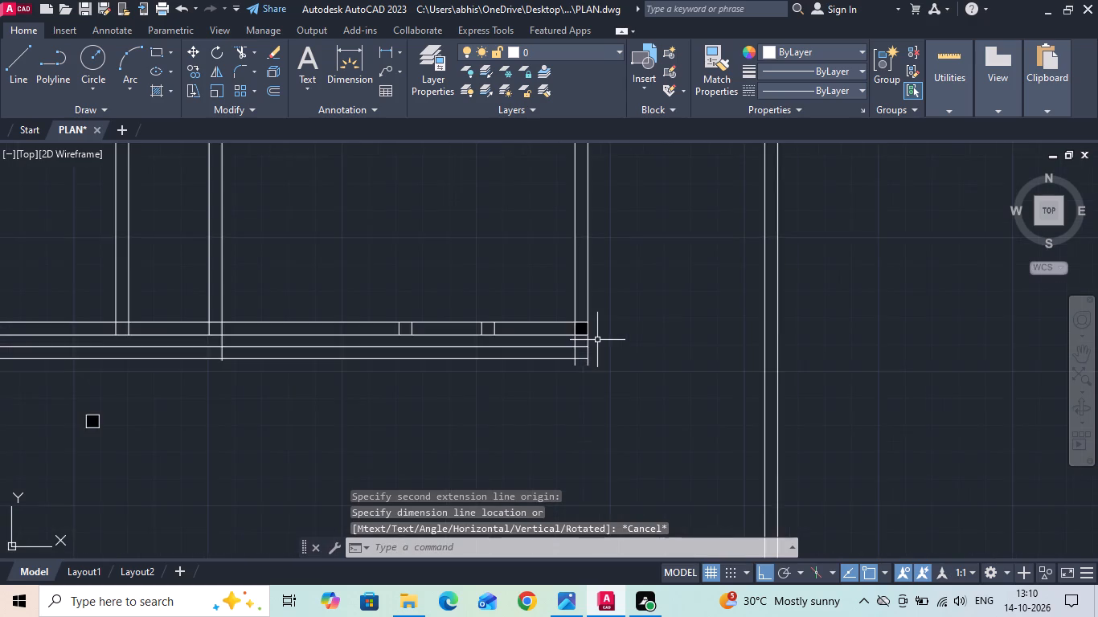
scroll(600, 345, down, 1)
middle_drag(351, 352, 551, 346)
scroll(220, 371, up, 2)
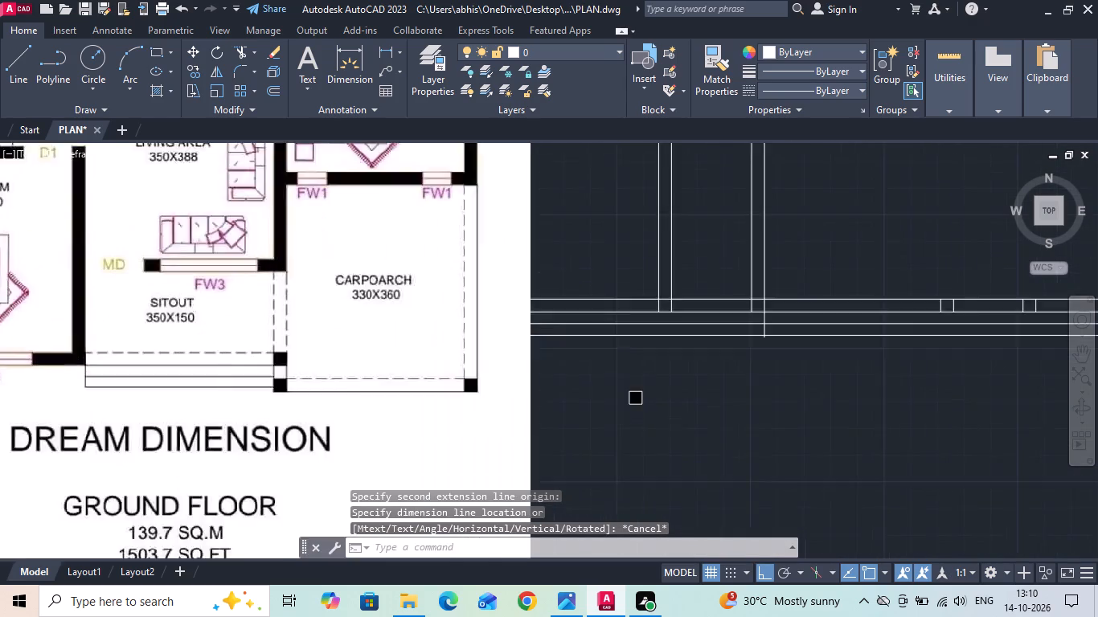
Measure the heights of the reference's two stacked columns between the sitout and car porch, and the gap between them.
scroll(220, 371, up, 1)
scroll(342, 368, up, 1)
middle_drag(343, 367, 343, 344)
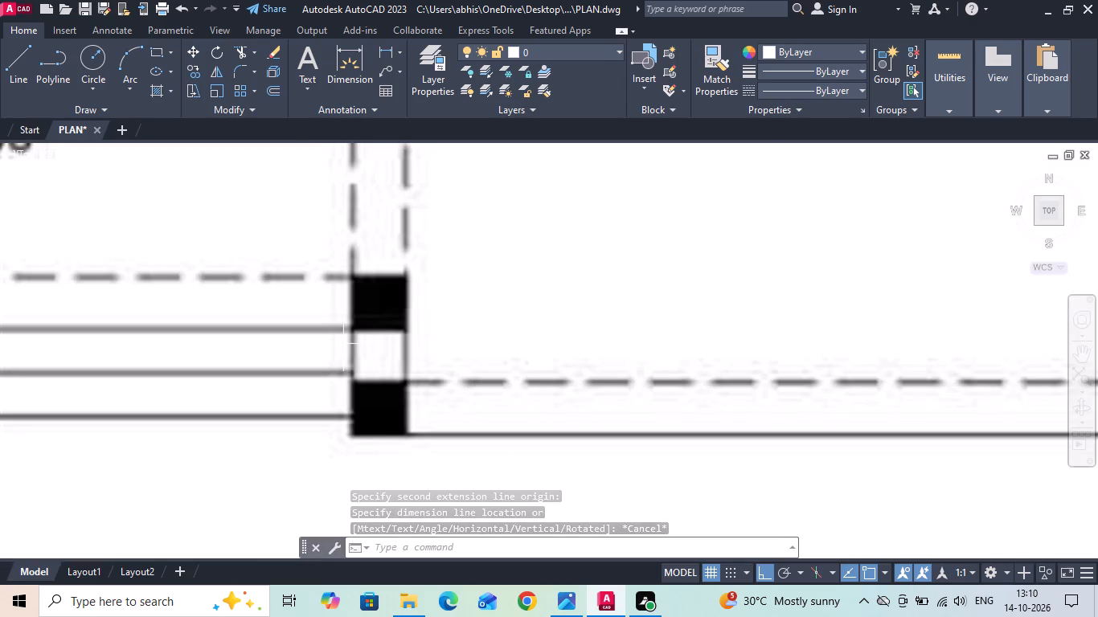
click(387, 52)
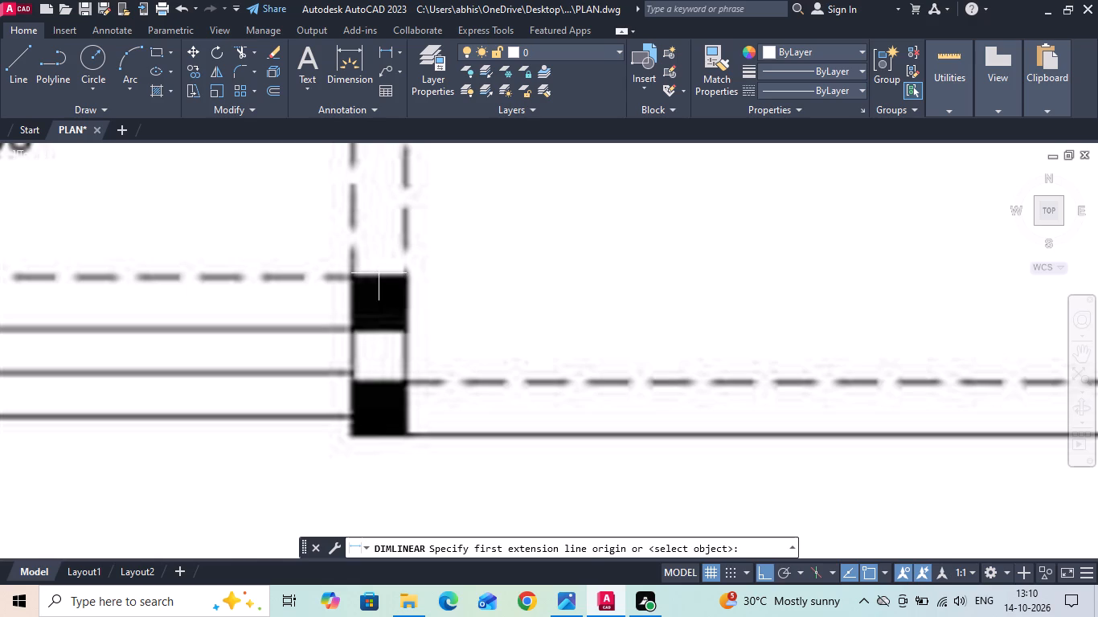
click(379, 273)
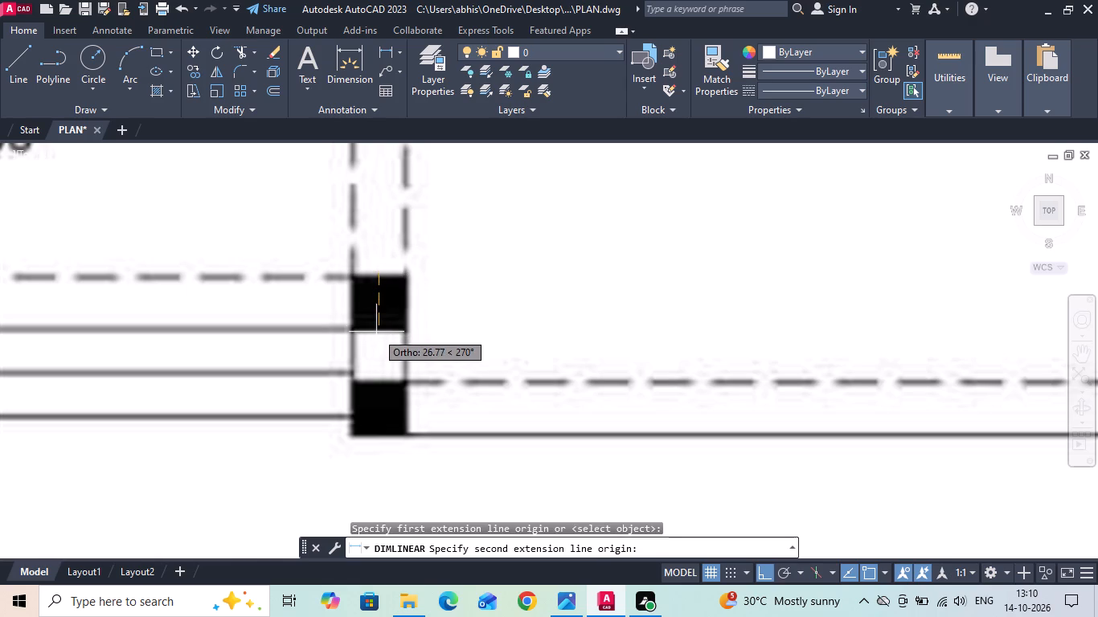
key(Escape)
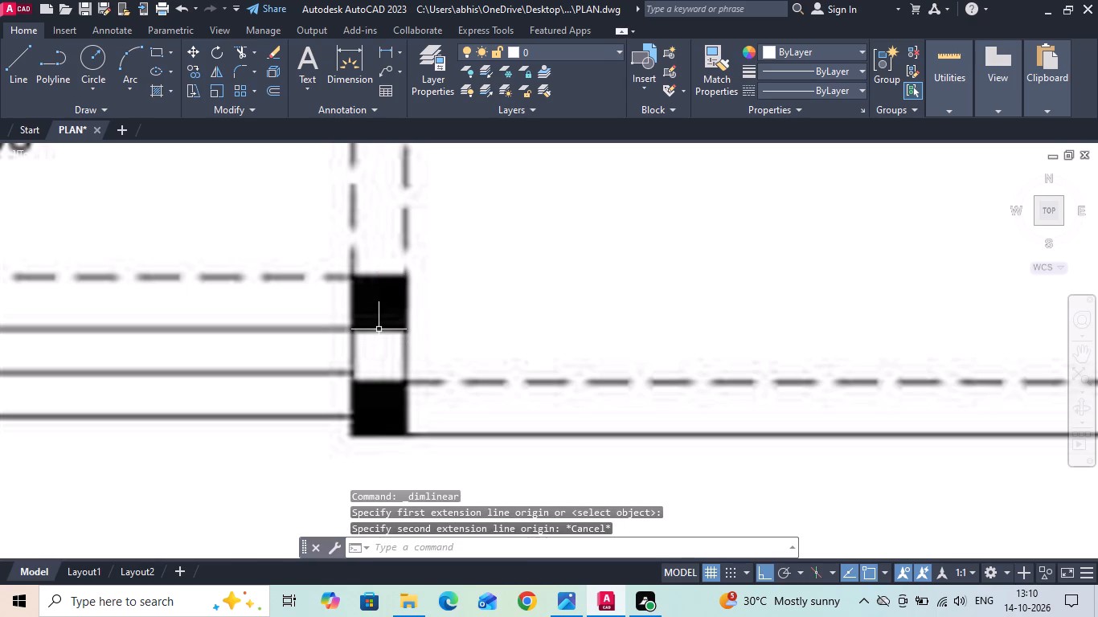
key(space)
click(379, 329)
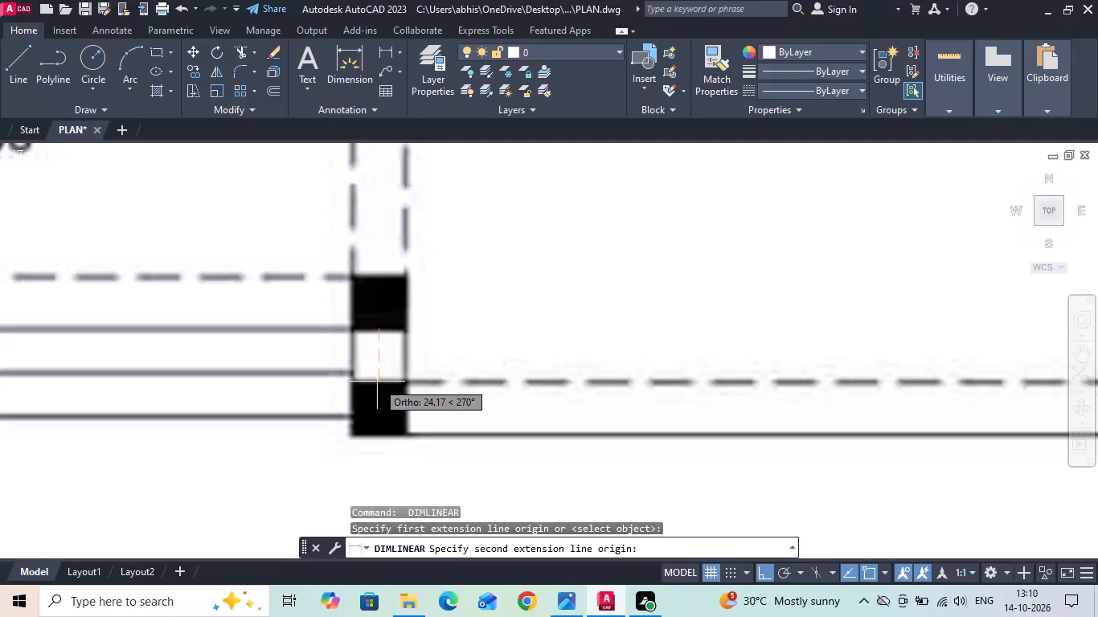
key(Escape)
key(space)
click(376, 379)
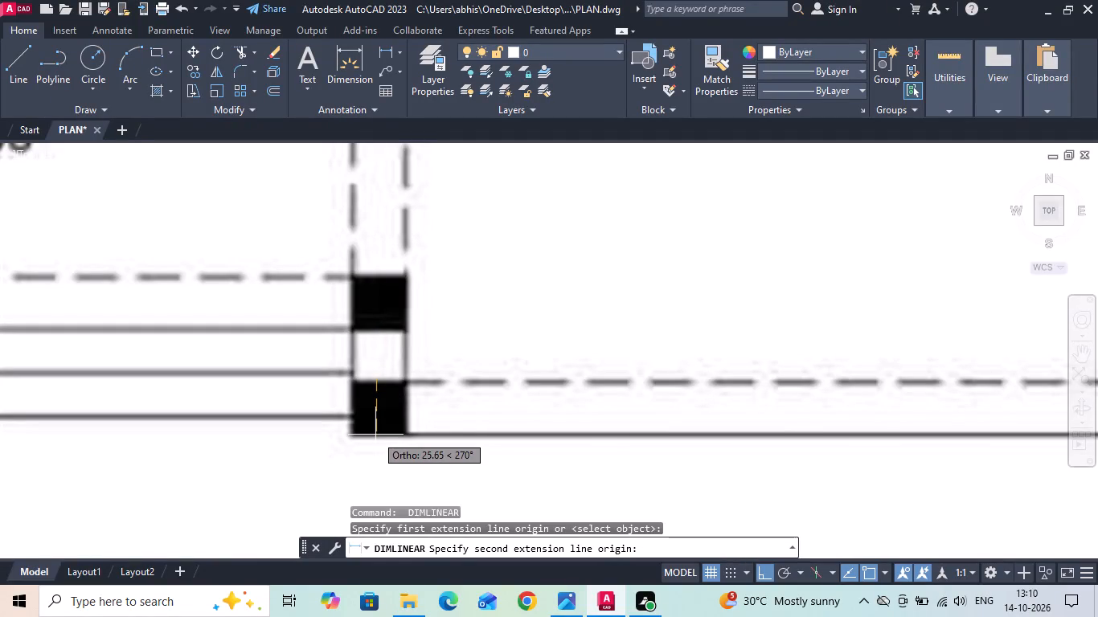
key(space)
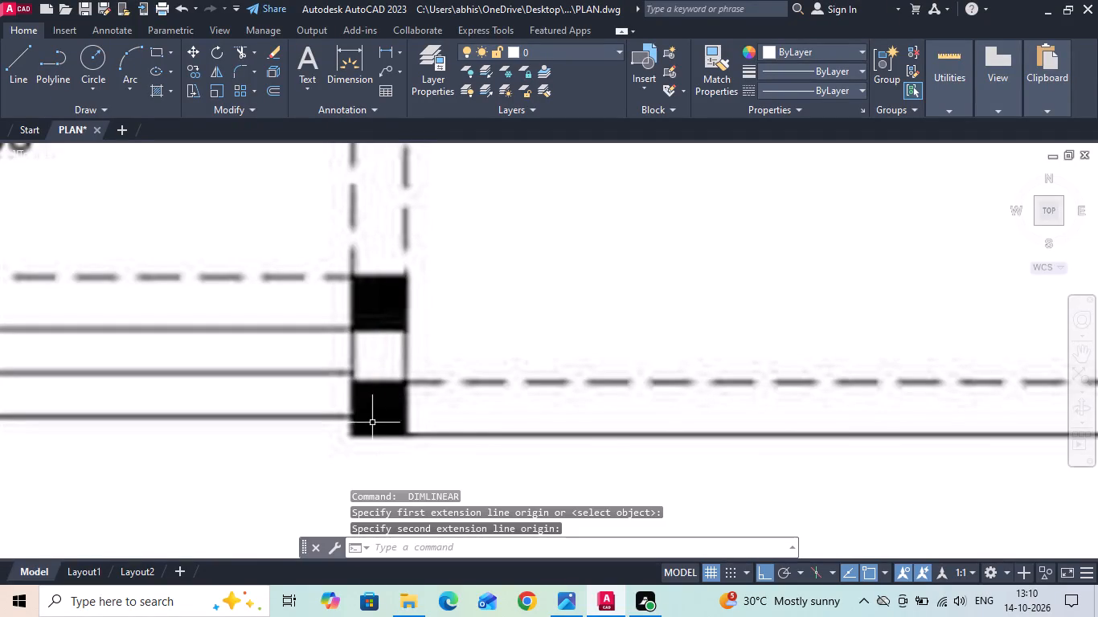
key(space)
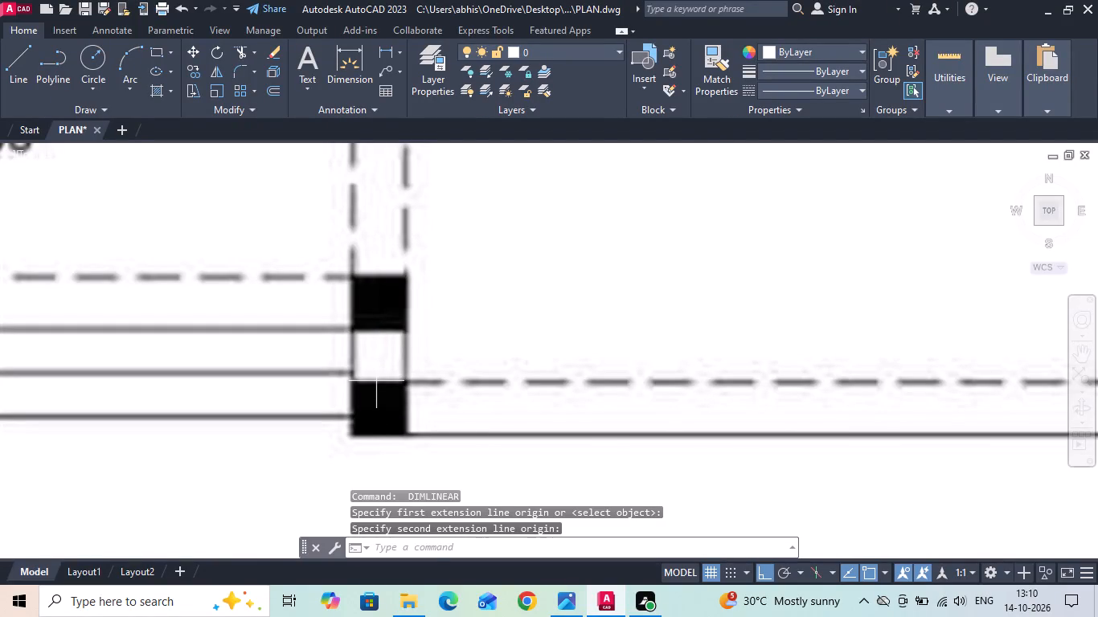
click(376, 382)
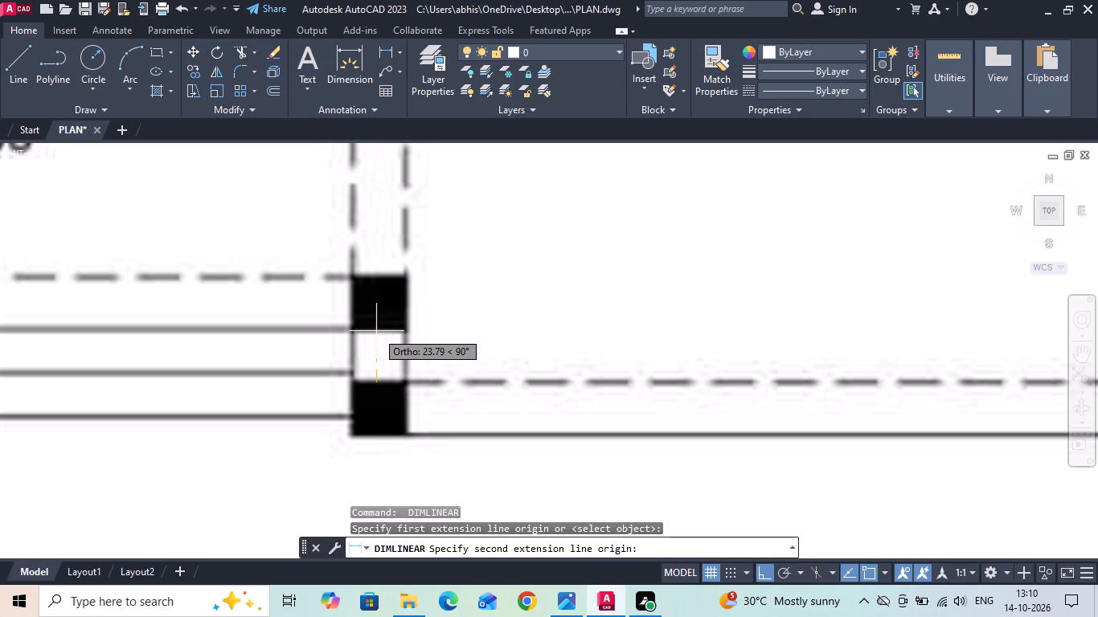
key(Escape)
Recheck the gap between the reference's two stacked columns and the lower column's height at closer range.
scroll(375, 333, up, 1)
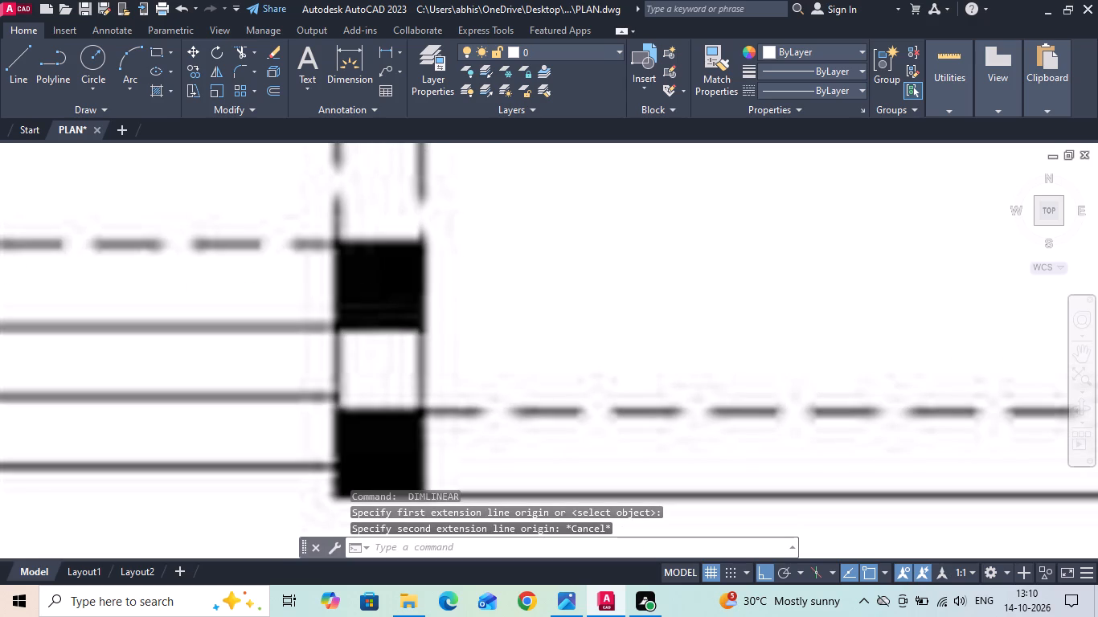
middle_drag(532, 309, 531, 291)
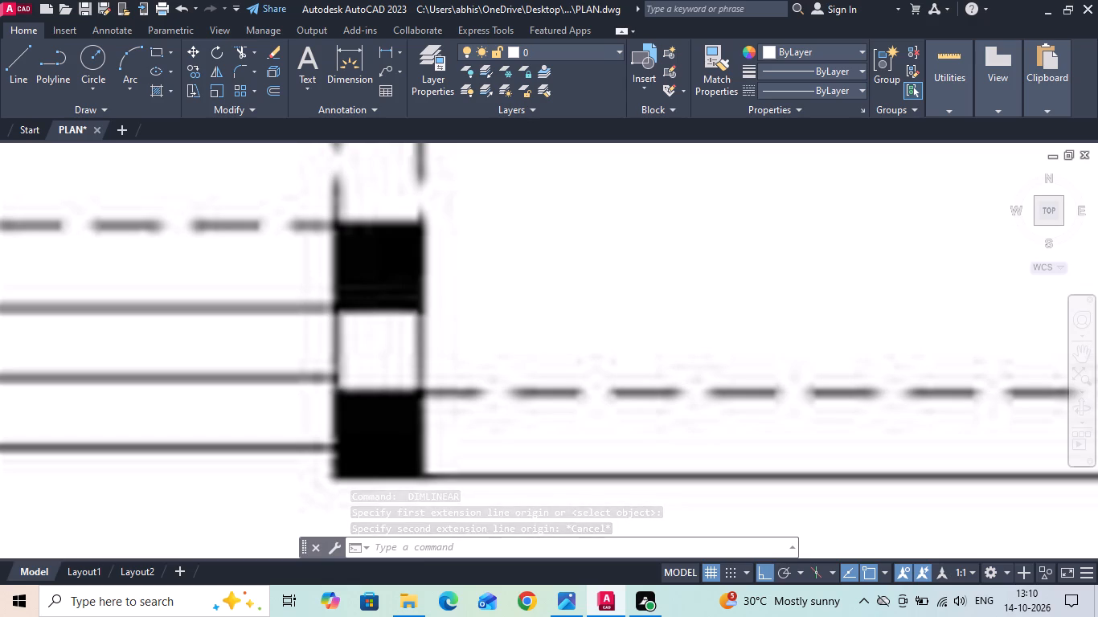
click(383, 49)
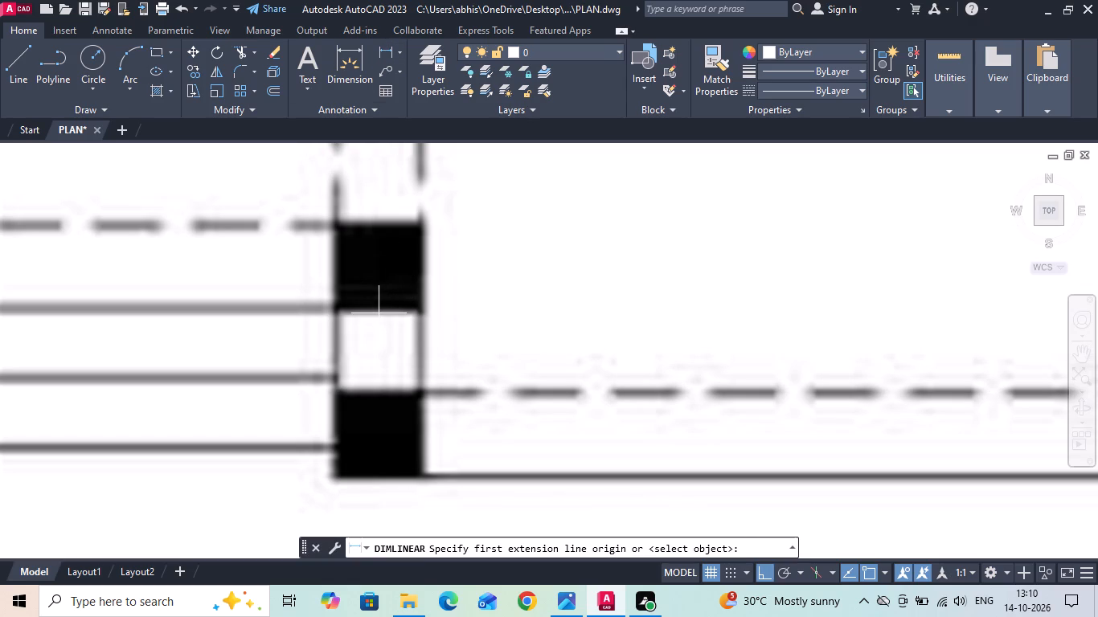
click(379, 313)
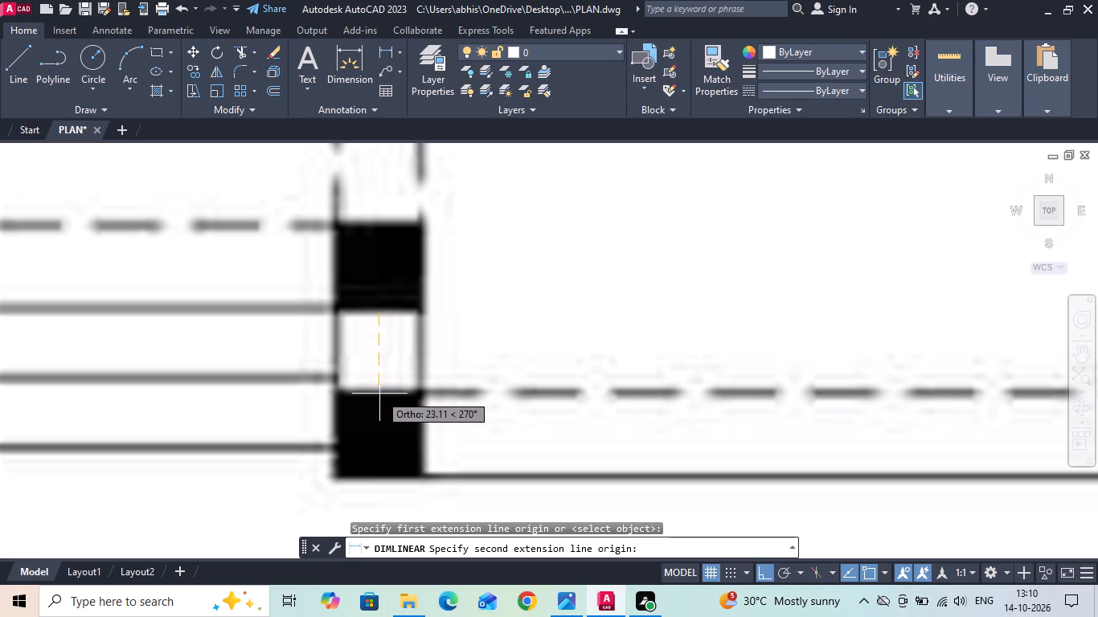
scroll(376, 393, up, 1)
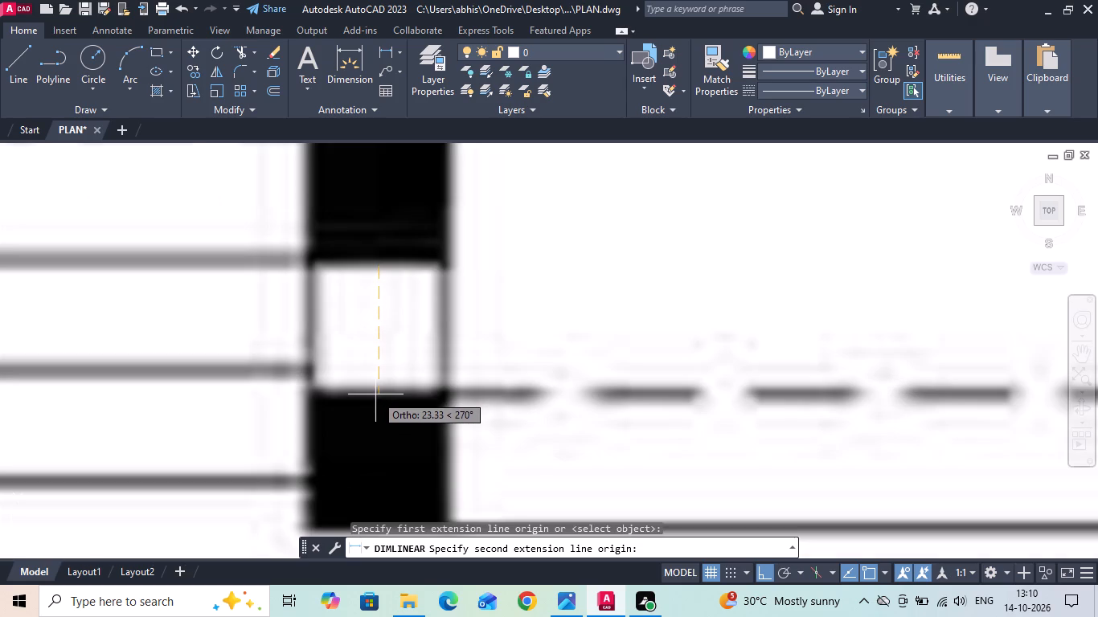
key(Escape)
key(space)
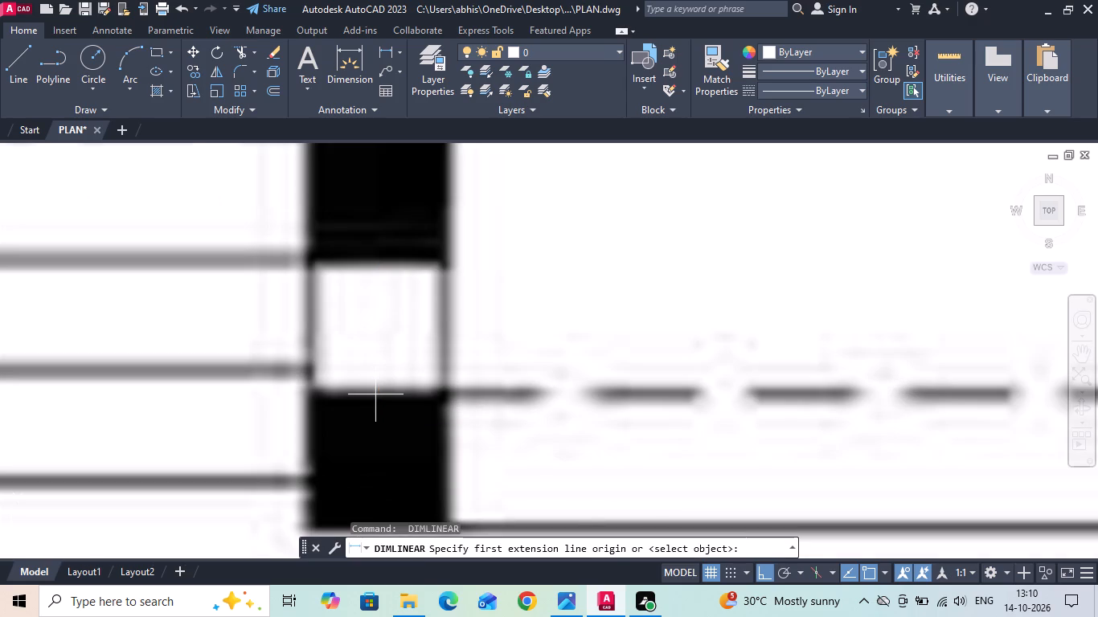
click(375, 394)
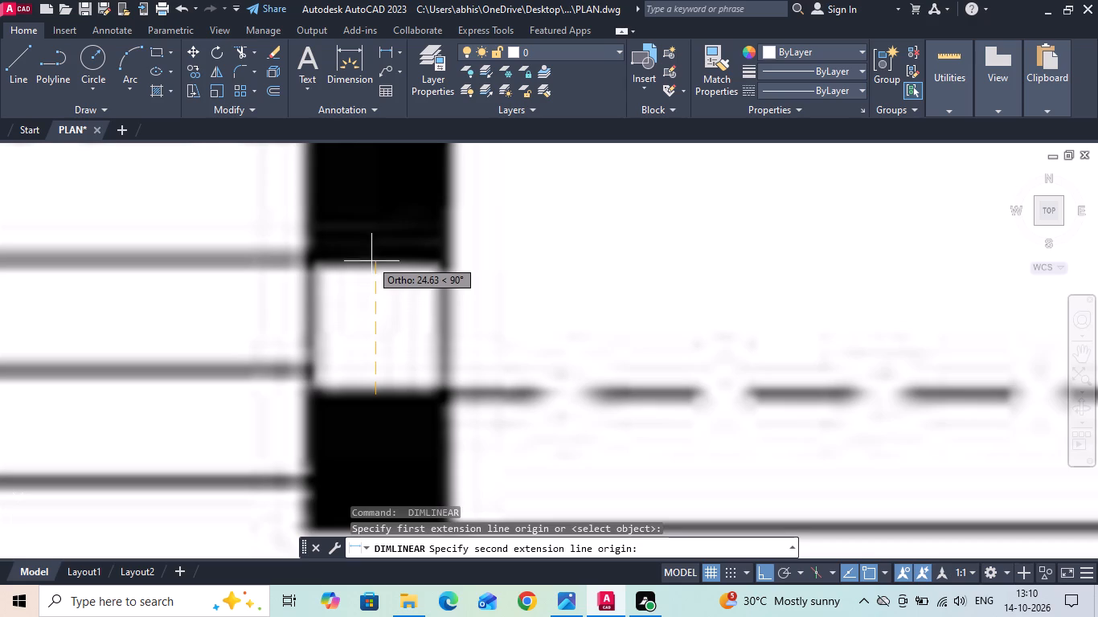
scroll(373, 264, down, 1)
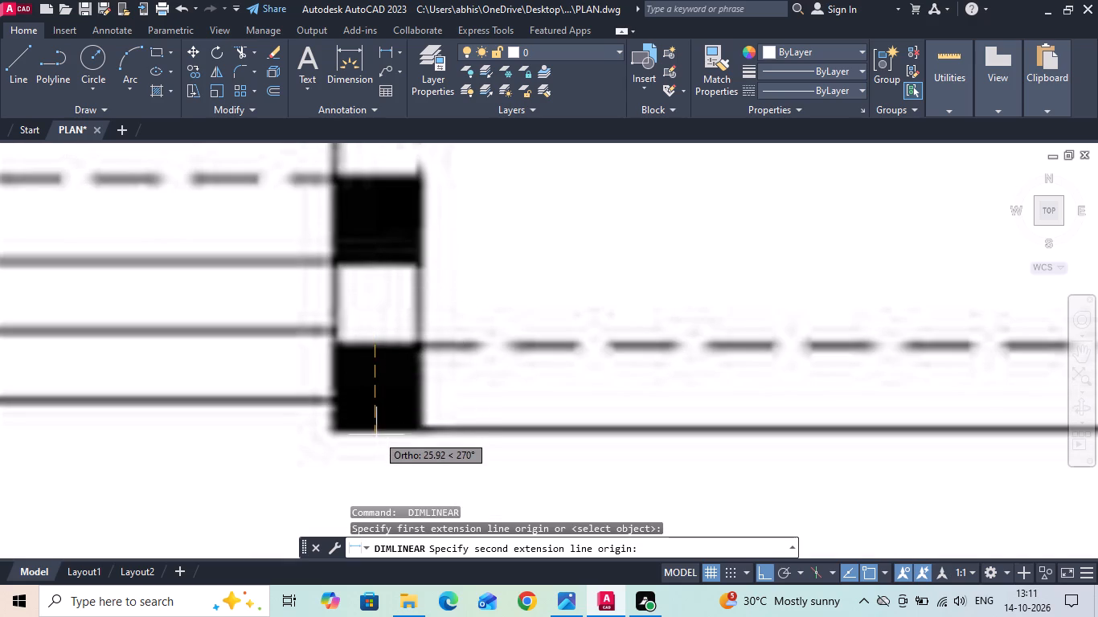
key(Escape)
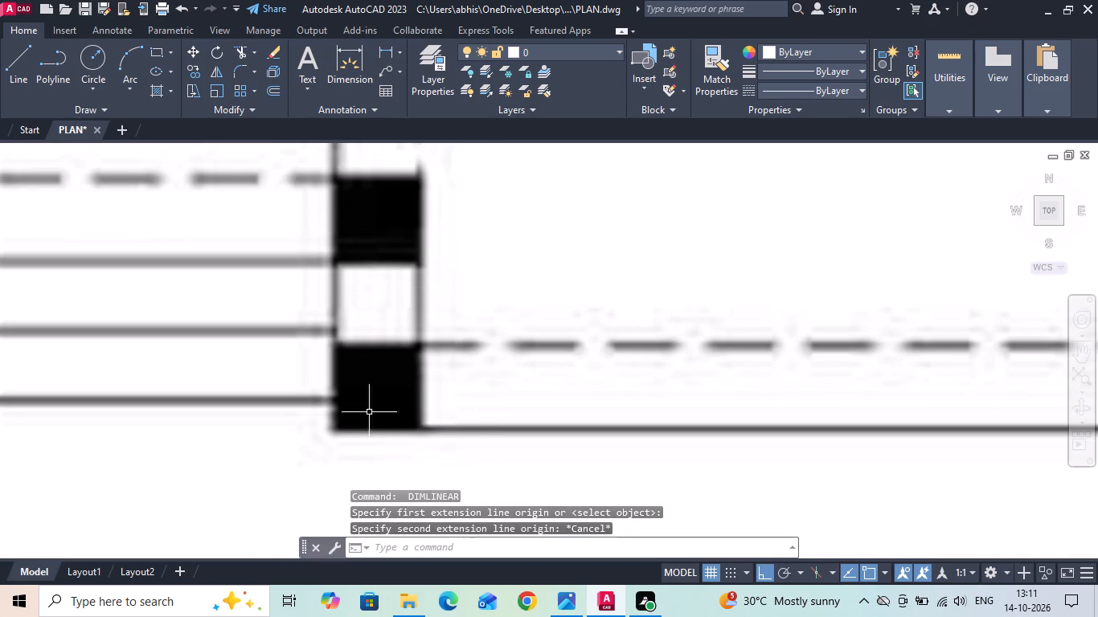
Measure the gap between the drawn front wall's lower line and the first line below it, beside the corner column.
scroll(318, 321, down, 4)
middle_drag(718, 288, 291, 307)
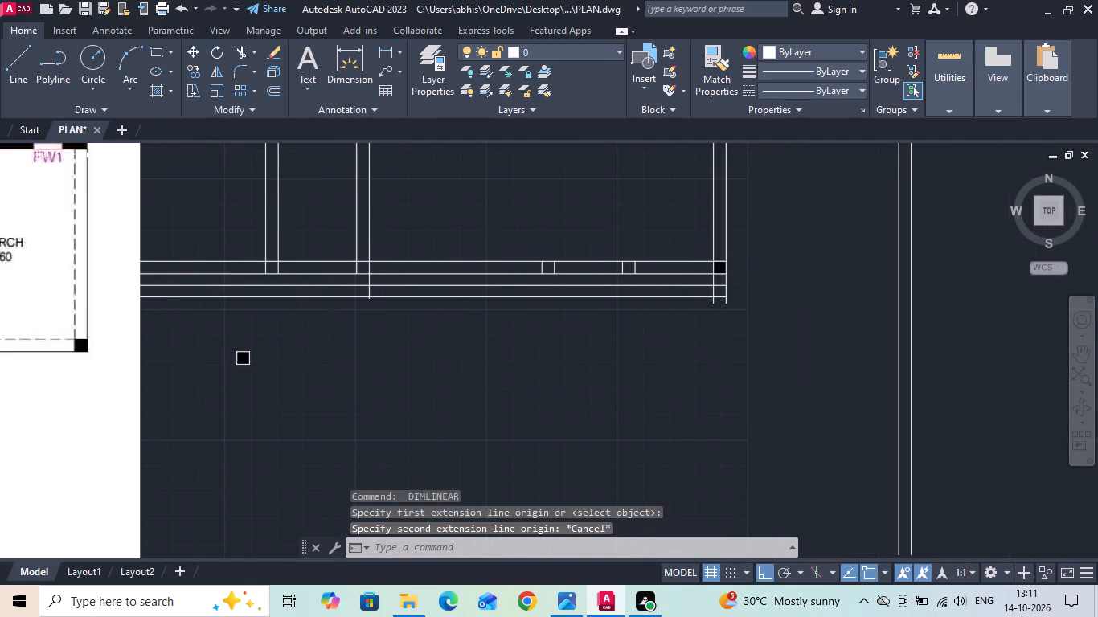
scroll(740, 285, up, 3)
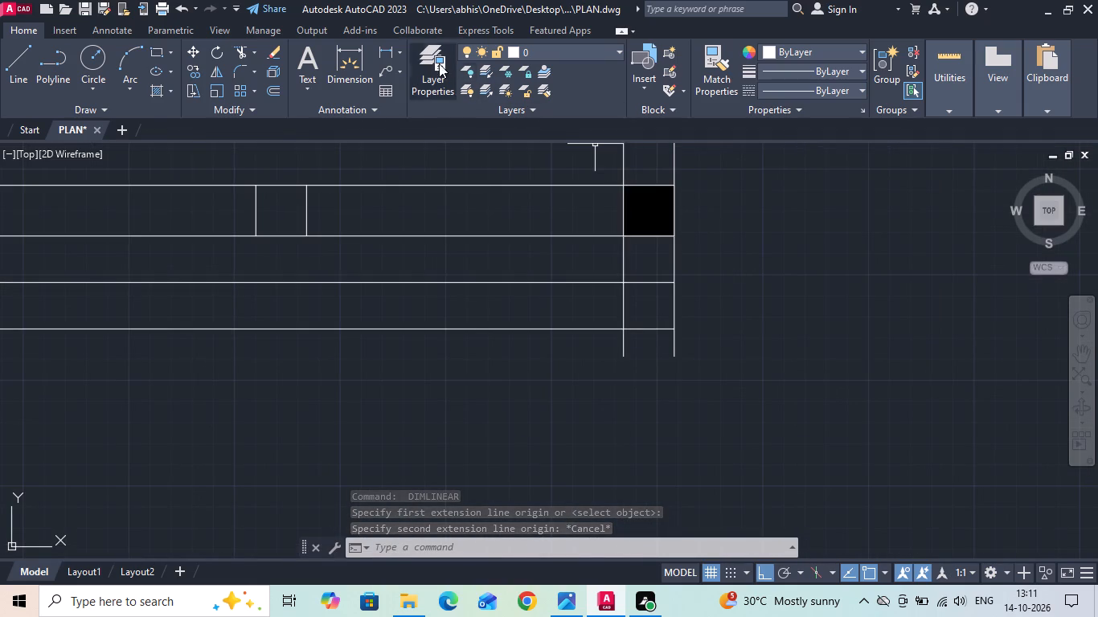
click(384, 47)
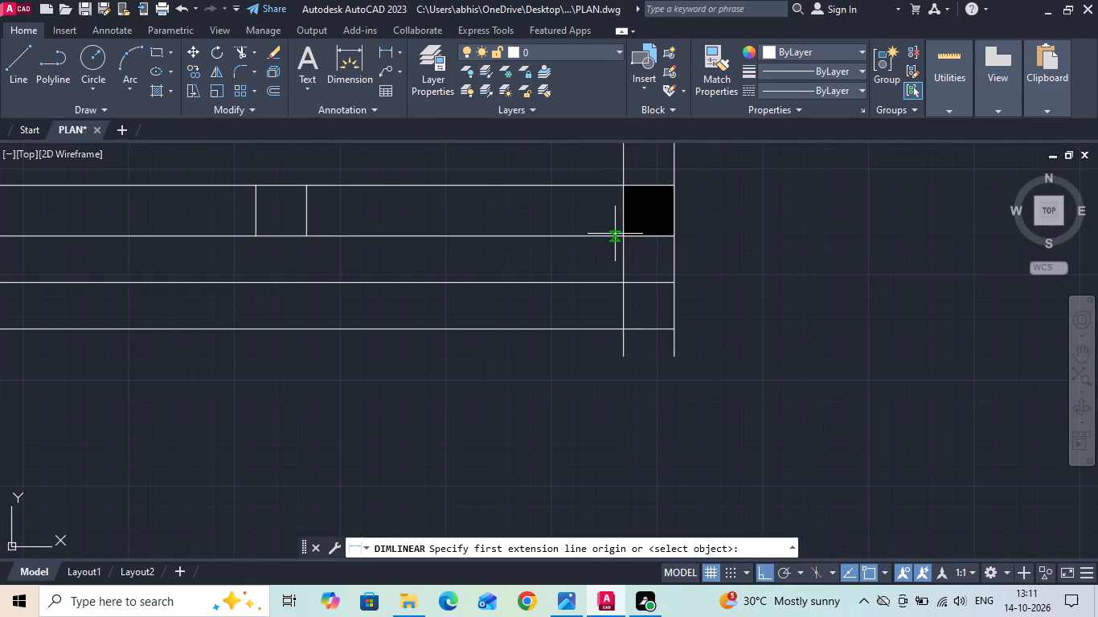
drag(615, 234, 617, 243)
click(610, 282)
key(Escape)
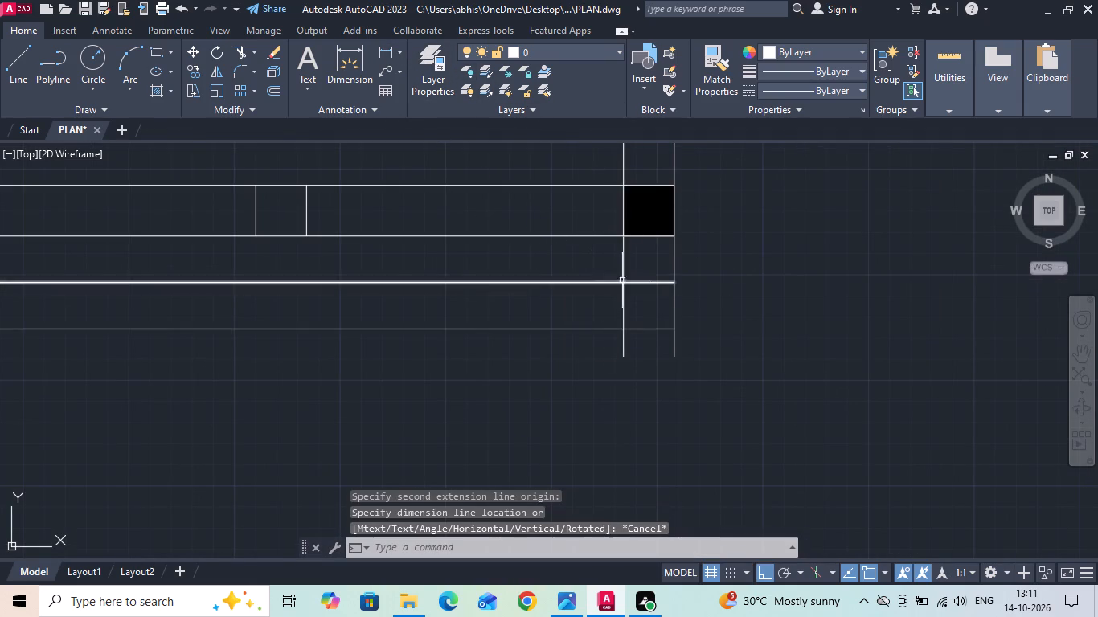
Move the two horizontal lines below the front wall down by 2 cm.
drag(653, 275, 649, 315)
click(641, 341)
right_click(641, 341)
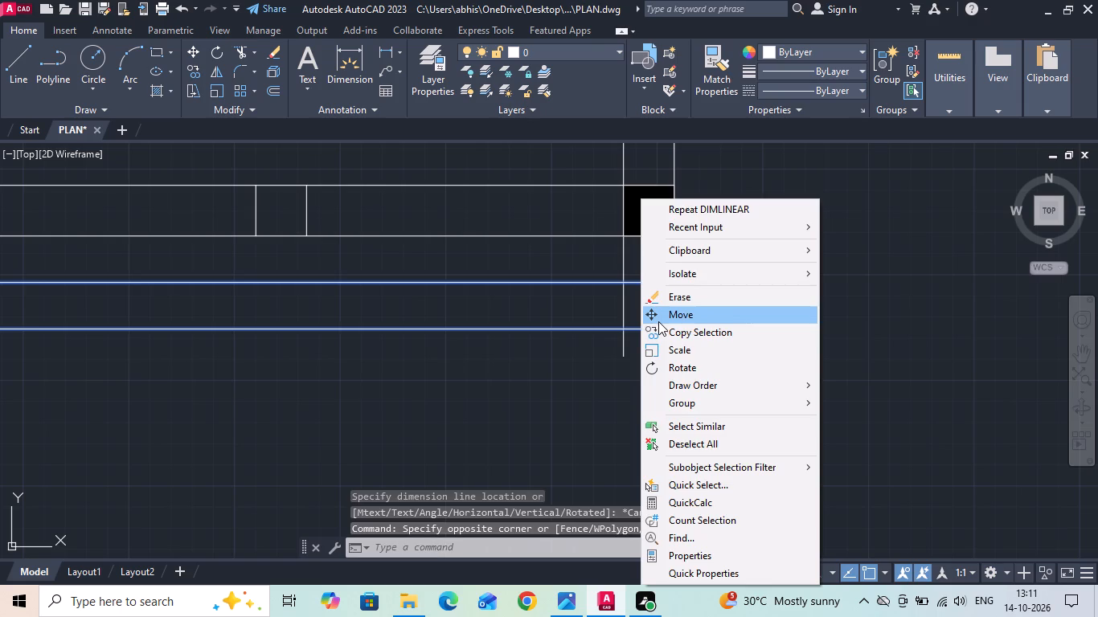
click(658, 321)
drag(763, 312, 768, 341)
text(2)
key(space)
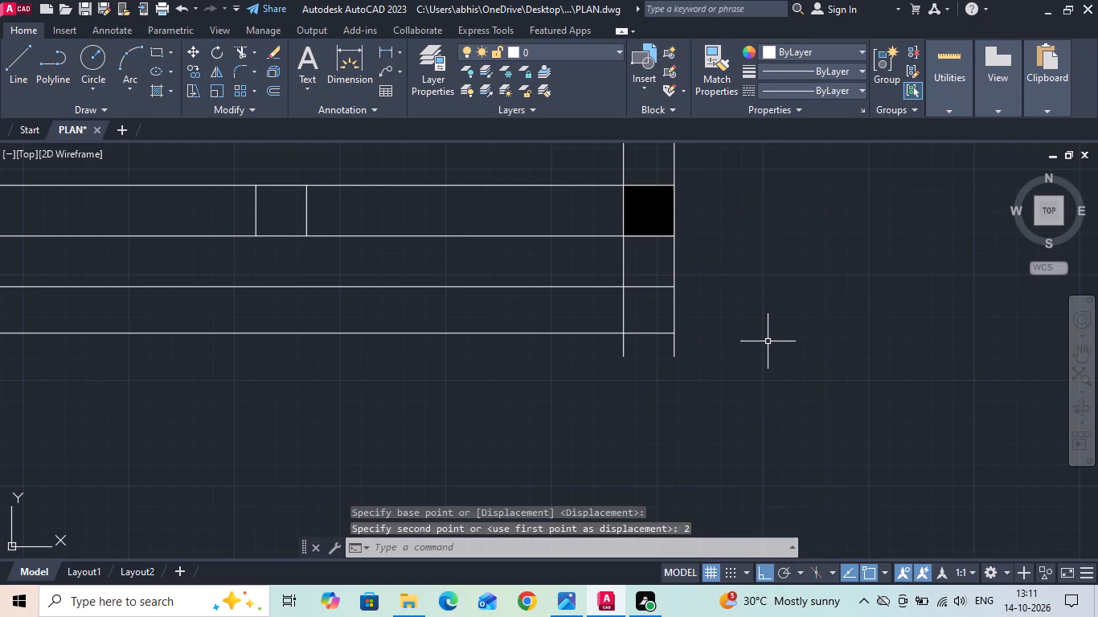
Copy the spare filled column with its outline, placing its lower-right corner at the right-hand end of the lowest horizontal line.
scroll(651, 201, down, 4)
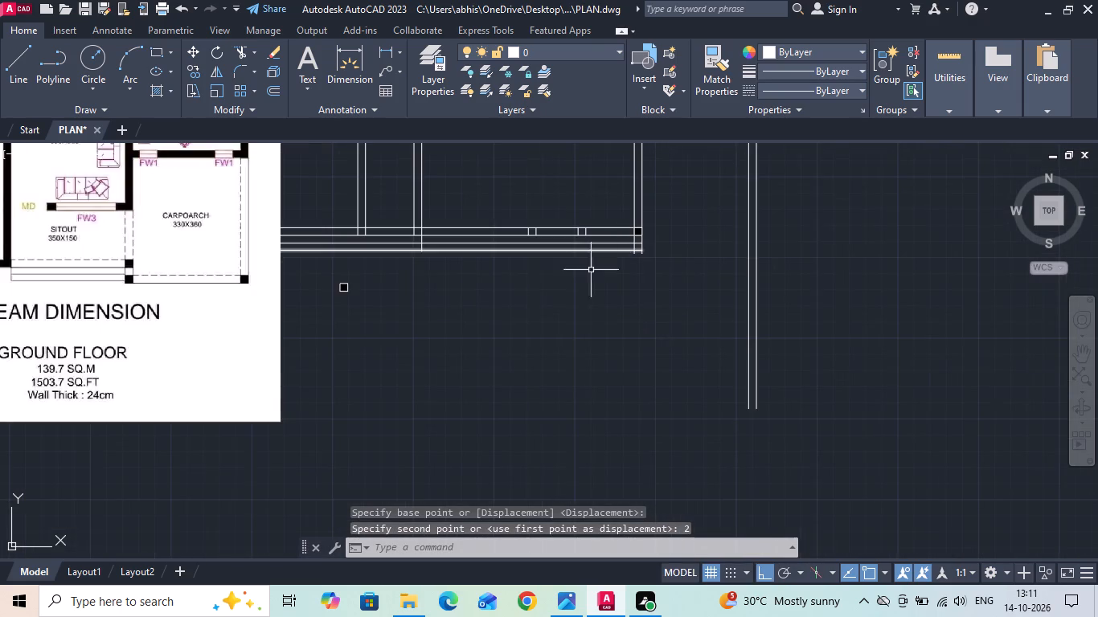
scroll(401, 282, up, 2)
drag(334, 276, 257, 308)
click(200, 343)
right_click(195, 342)
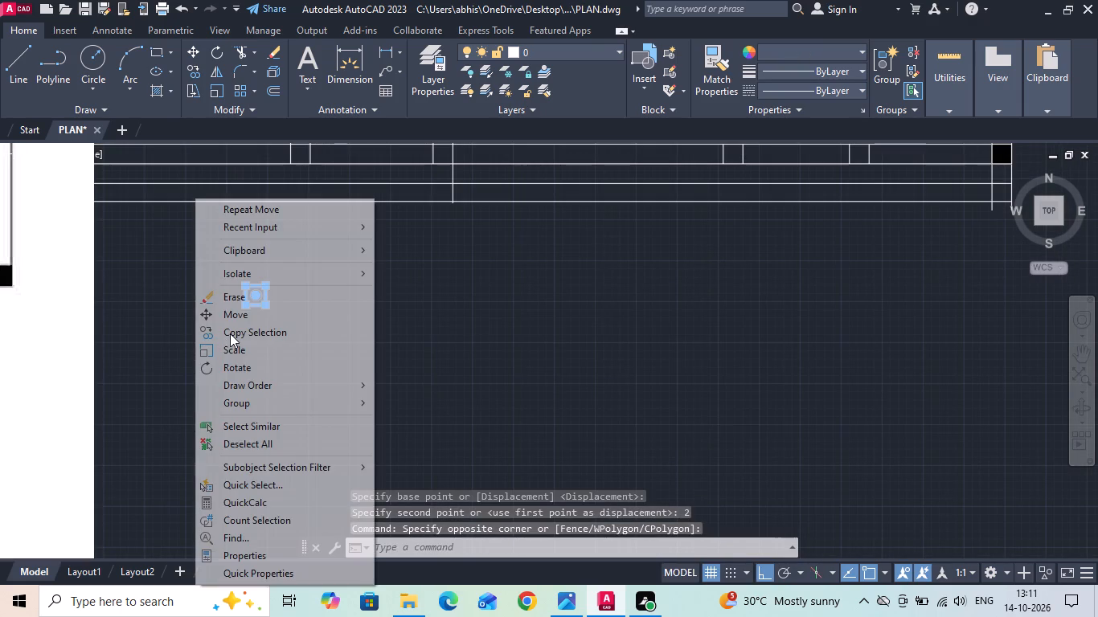
click(231, 333)
click(266, 308)
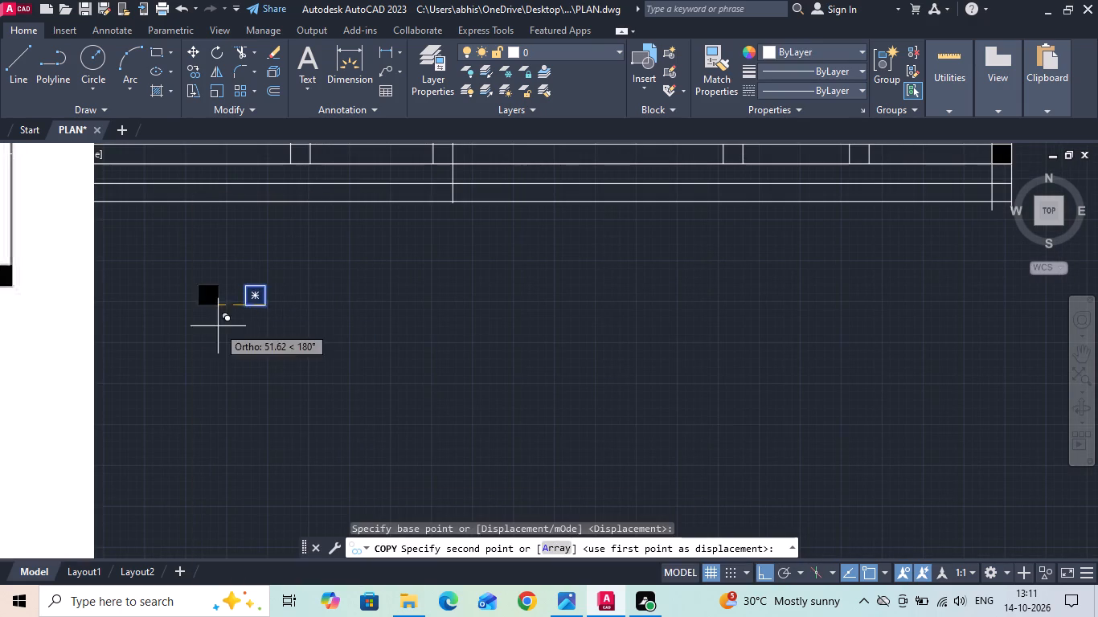
scroll(210, 331, down, 2)
scroll(520, 255, up, 4)
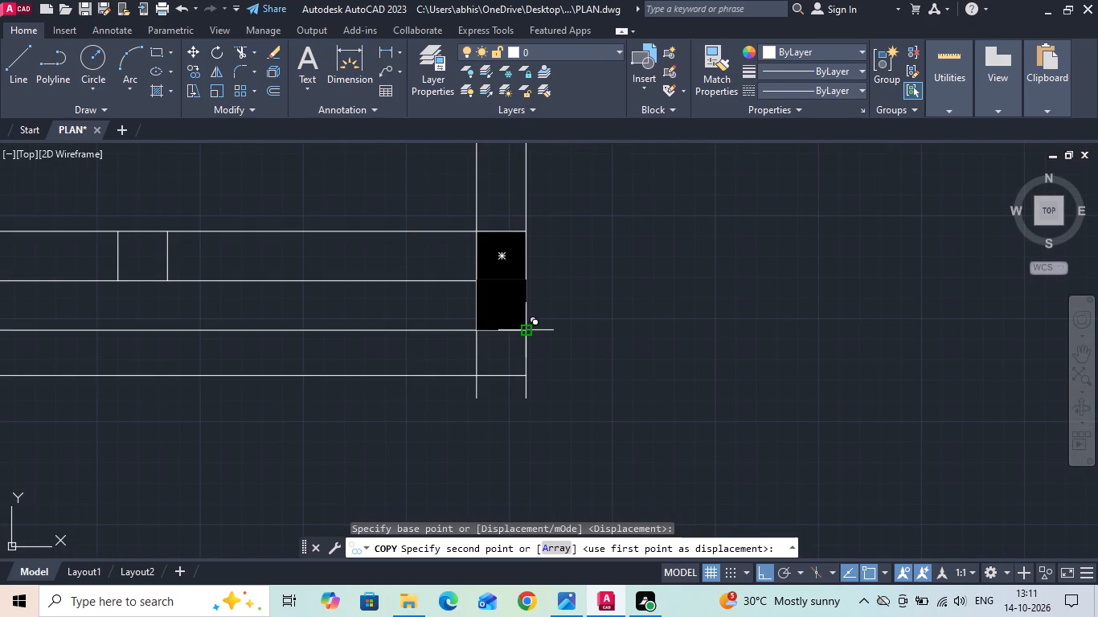
click(525, 375)
key(Escape)
Move the new column down so its top edge aligns with the upper of the two lines below the front wall.
scroll(493, 361, up, 1)
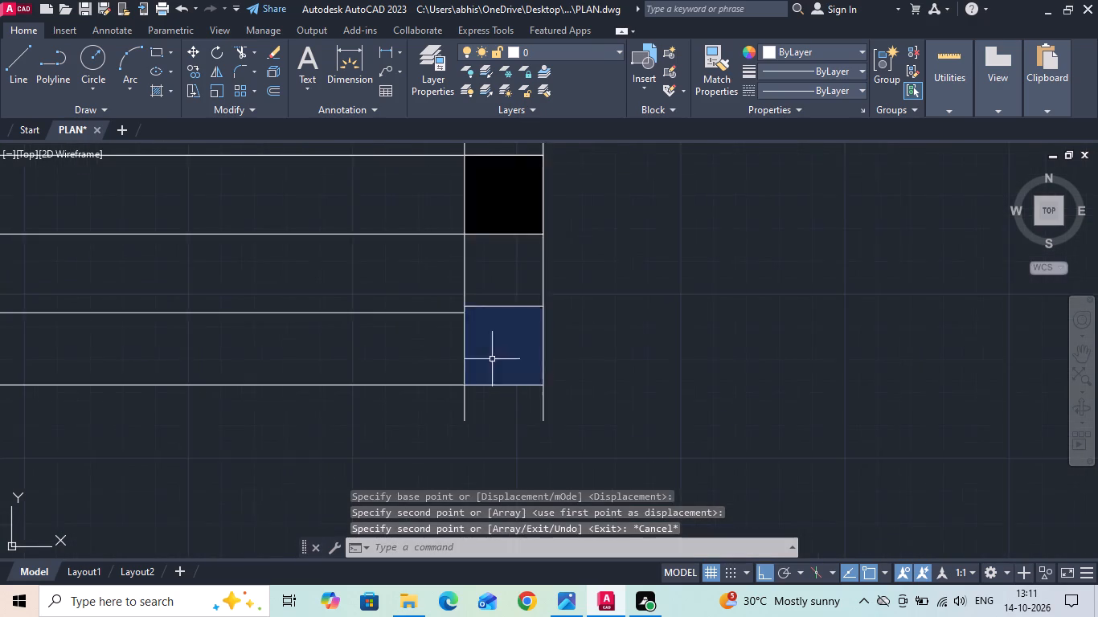
scroll(492, 359, up, 1)
scroll(460, 281, up, 3)
drag(477, 235, 463, 247)
click(445, 266)
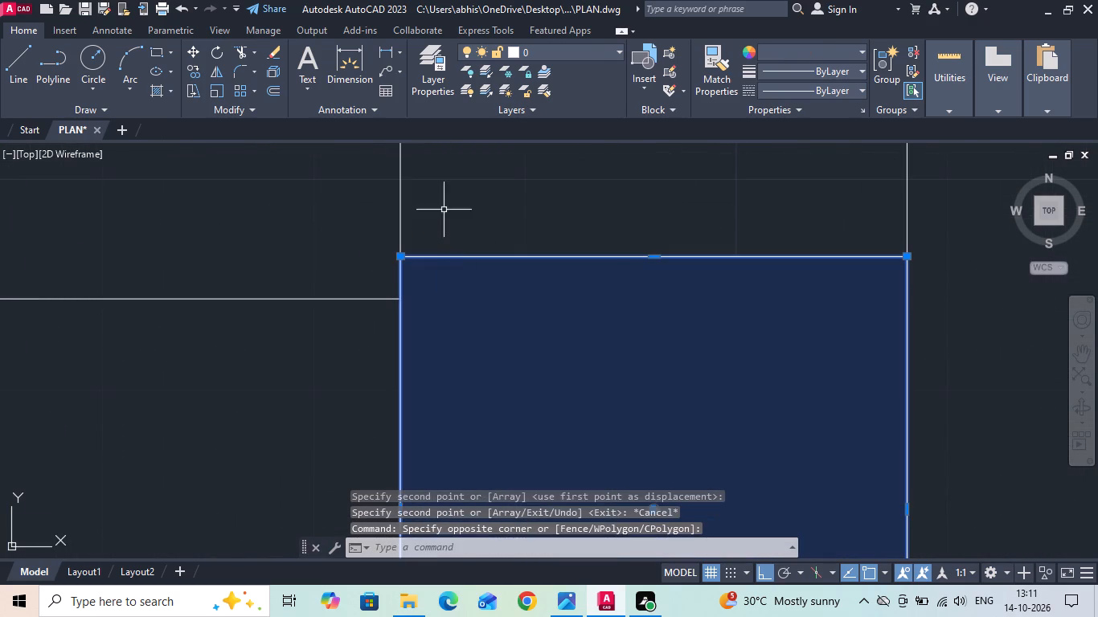
right_click(444, 207)
click(458, 311)
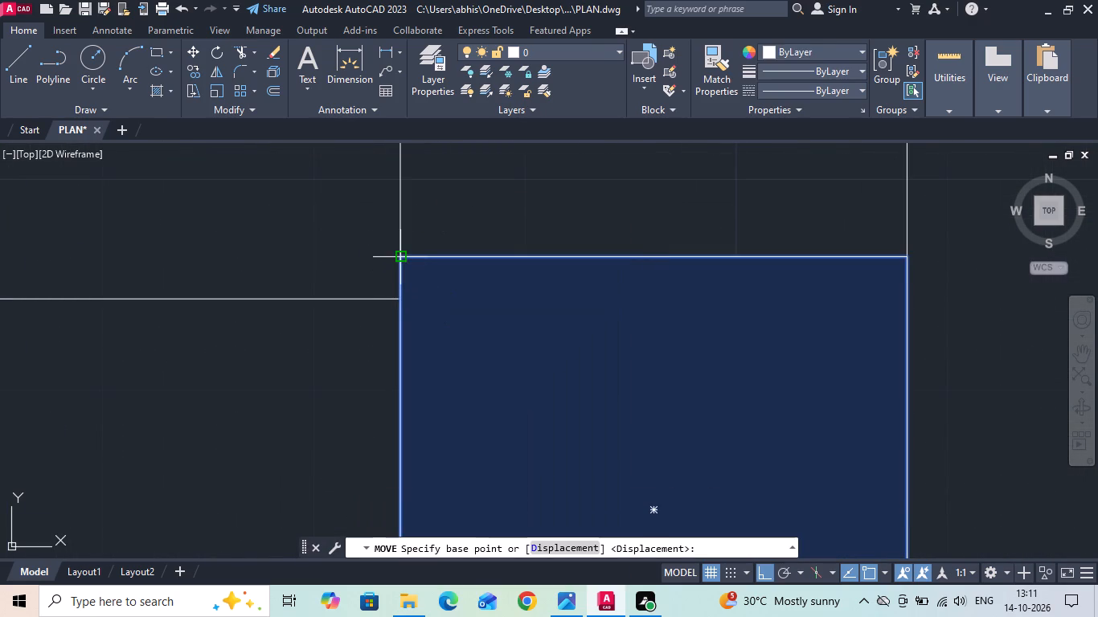
click(397, 255)
click(399, 295)
scroll(501, 237, down, 4)
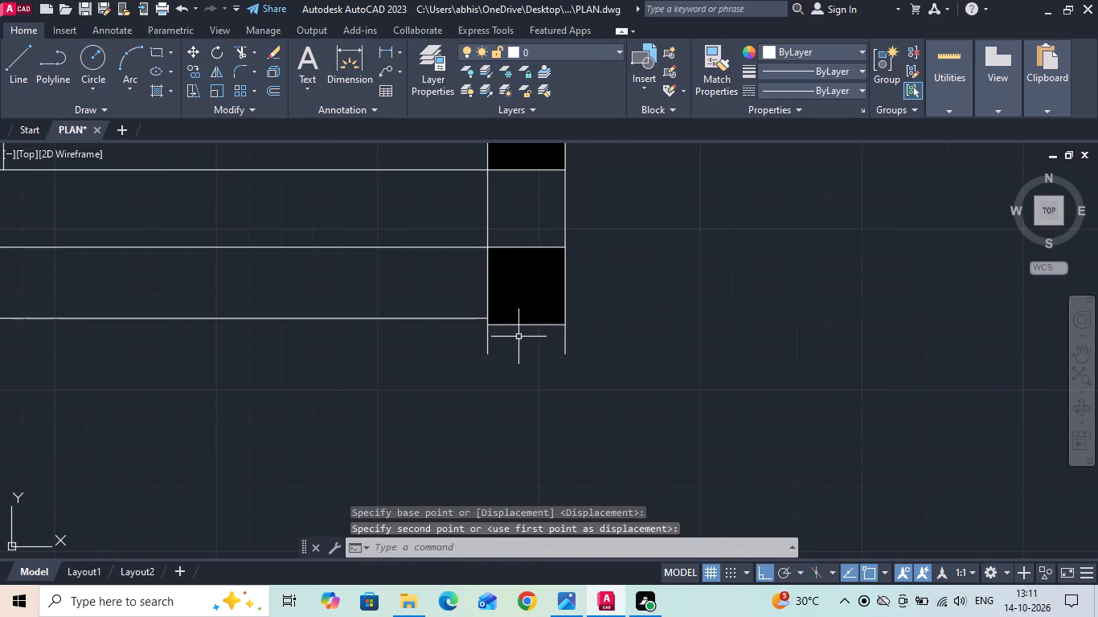
Trim the two vertical wall line ends that extend below the lower corner column.
scroll(503, 339, up, 2)
scroll(539, 353, down, 2)
scroll(555, 358, up, 1)
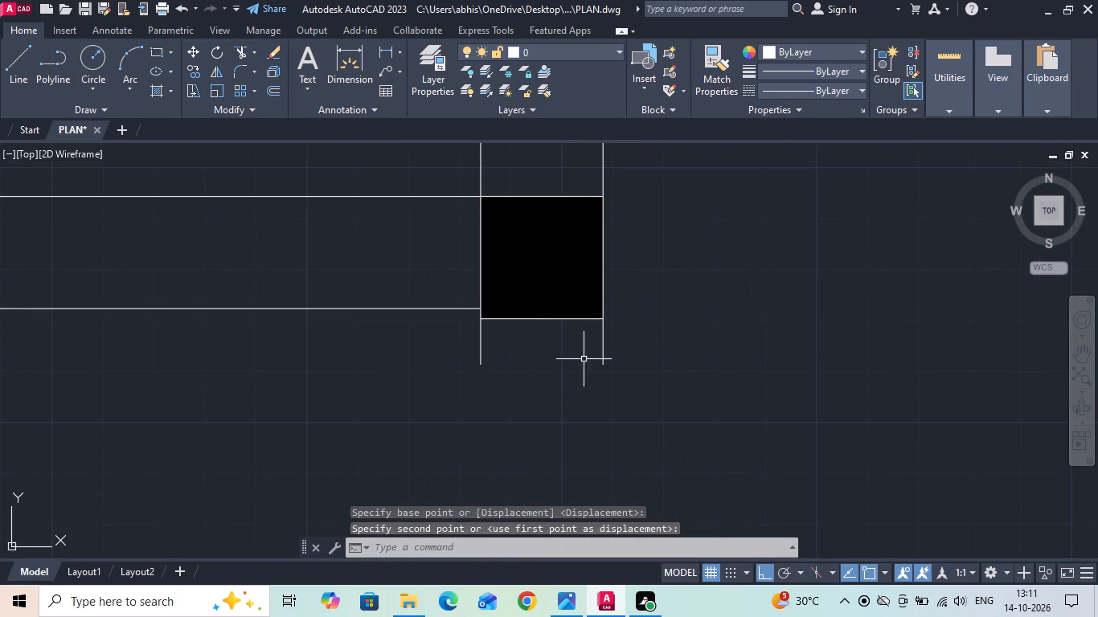
key(t)
text(R)
key(space)
drag(625, 352, 383, 346)
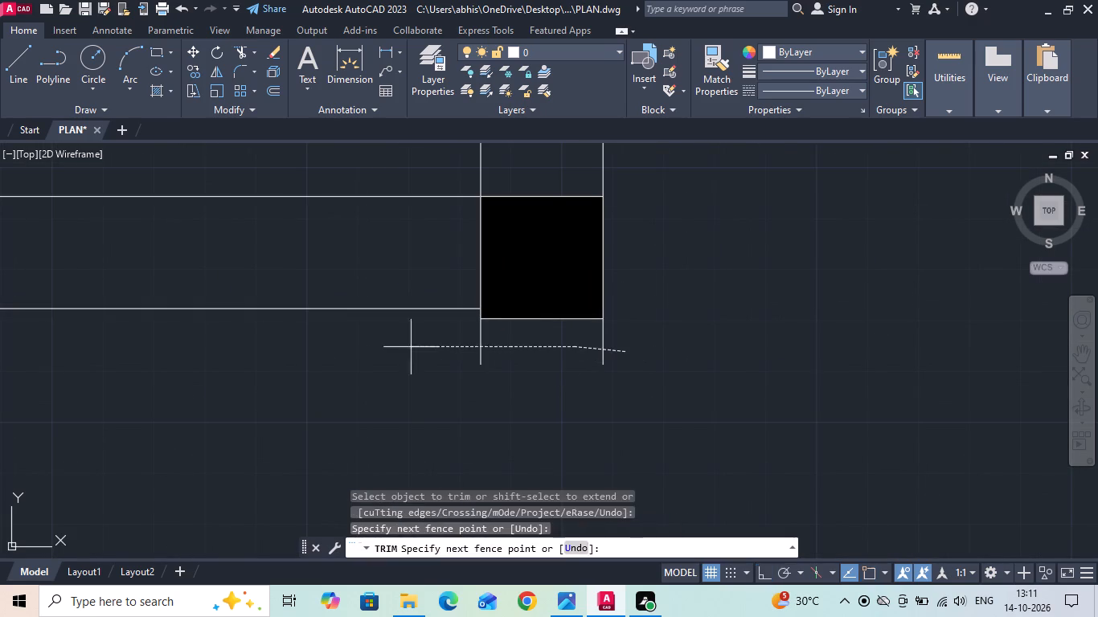
drag(383, 346, 350, 345)
key(Escape)
Draw a horizontal line from the lower corner column's bottom-left corner to just past the two outer car porch wall lines.
key(l)
key(space)
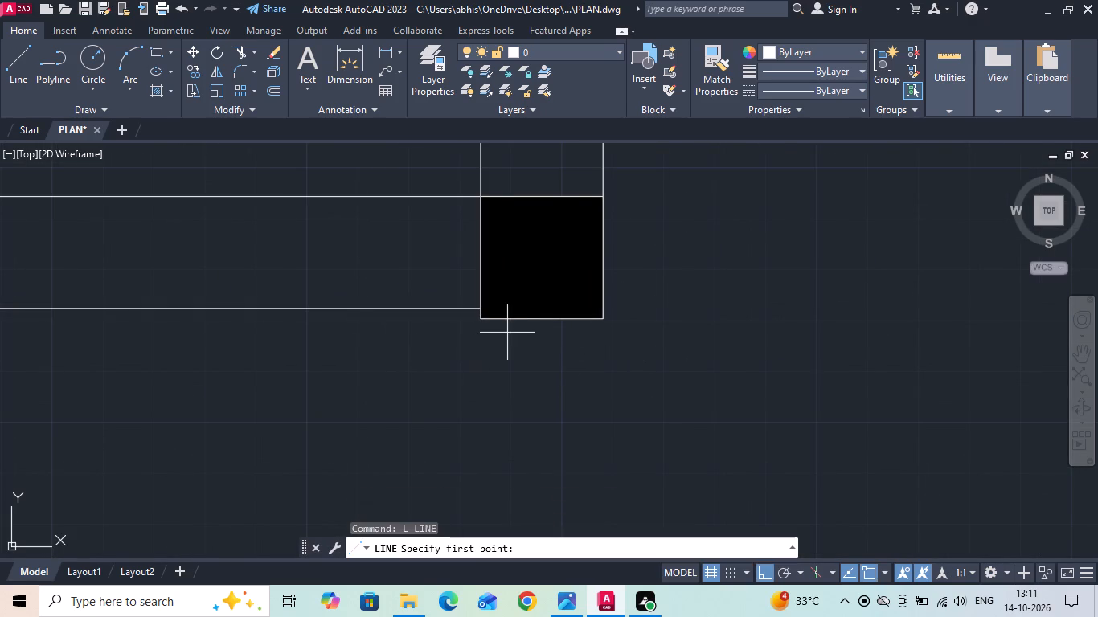
click(481, 320)
scroll(399, 357, down, 3)
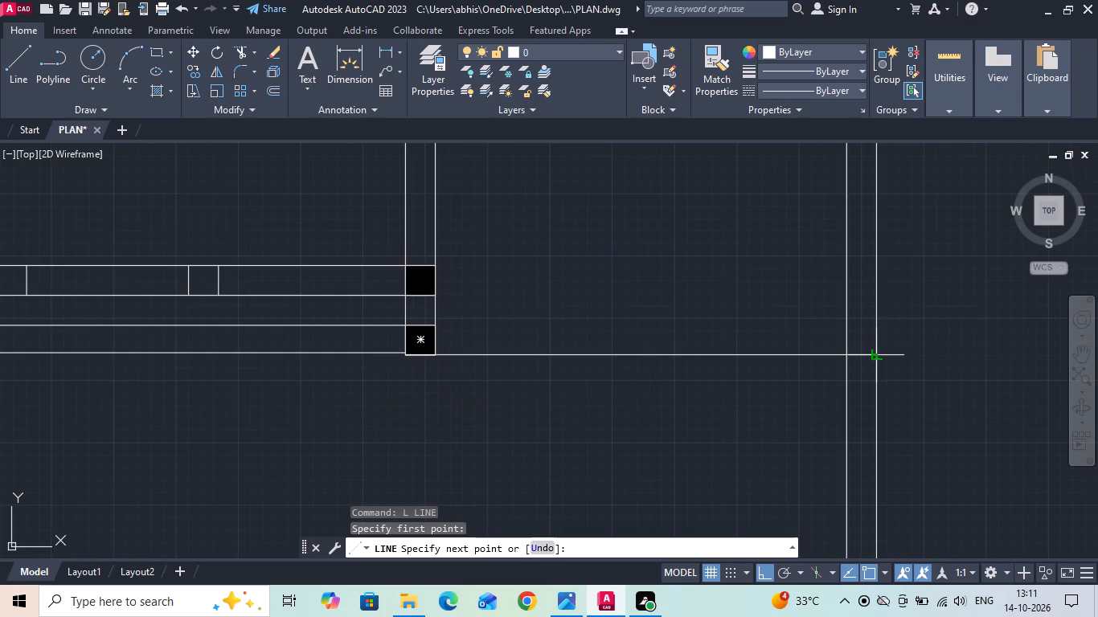
click(923, 363)
key(Escape)
Offset the new car porch front line upward by 24 cm.
scroll(846, 363, down, 3)
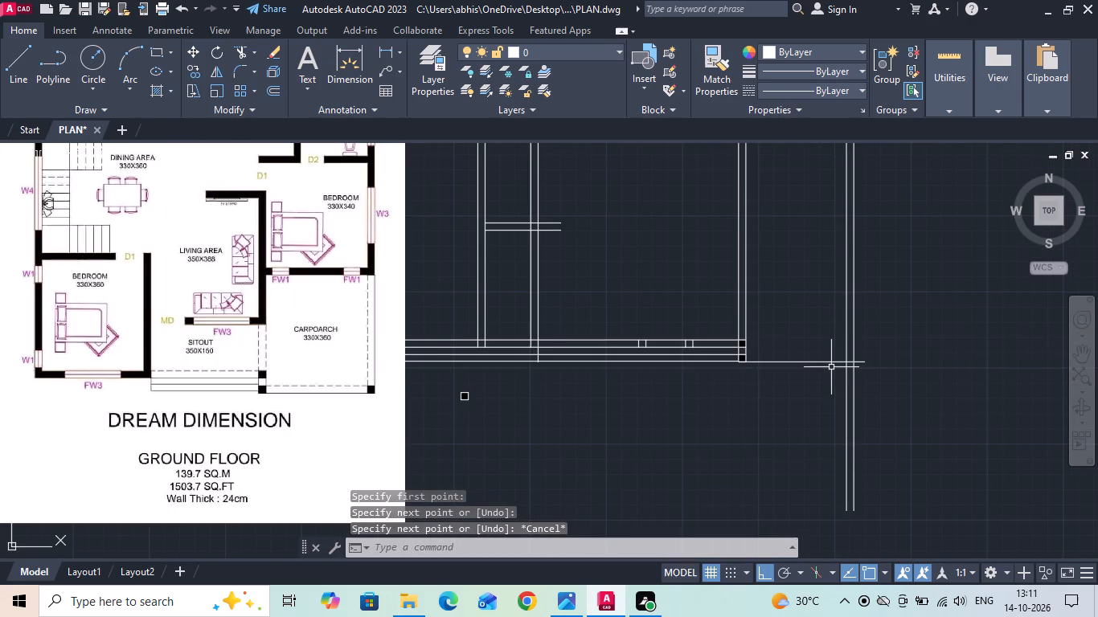
text(O)
key(space)
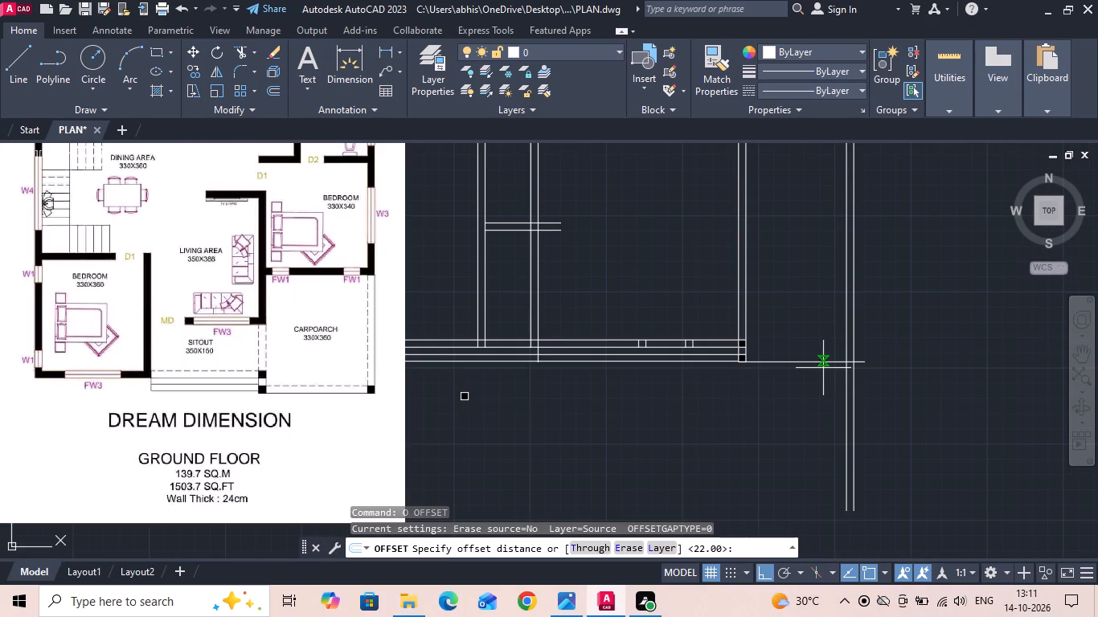
text(24)
key(space)
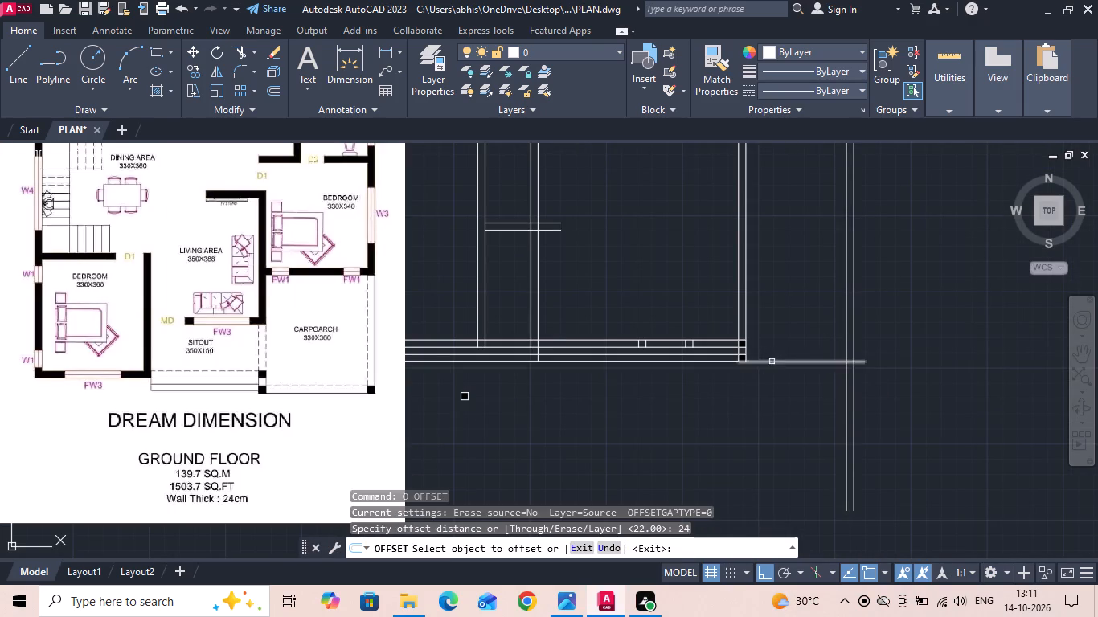
drag(774, 362, 774, 354)
click(778, 324)
key(Escape)
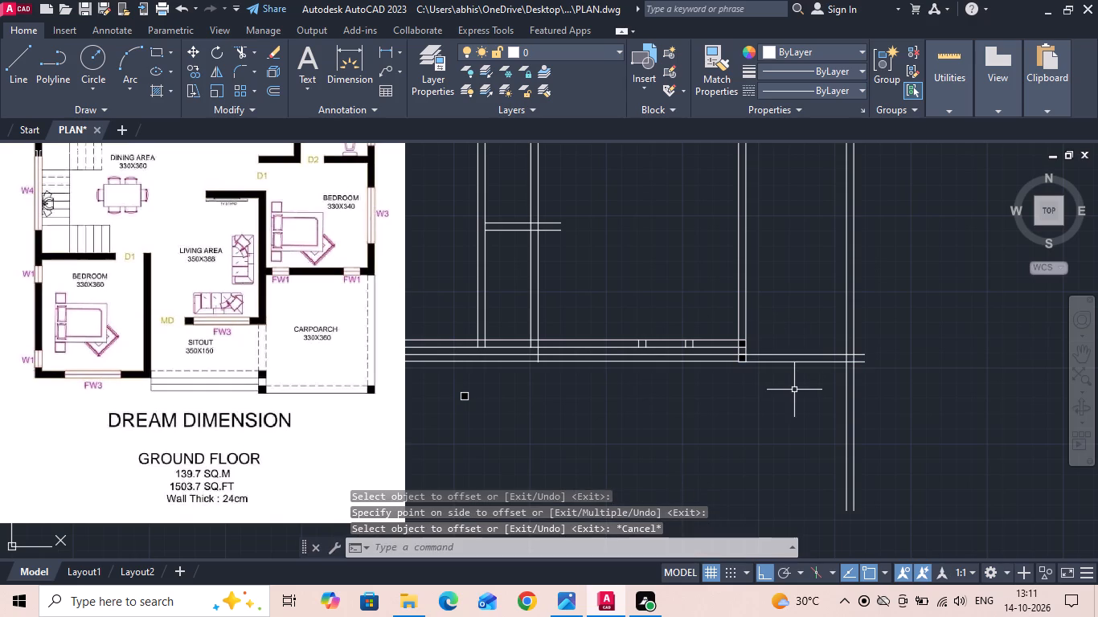
Trim the overlapping line ends at the car porch's outer front corner to form a clean double-line corner.
text(TR)
key(space)
drag(802, 419, 864, 358)
scroll(864, 357, up, 2)
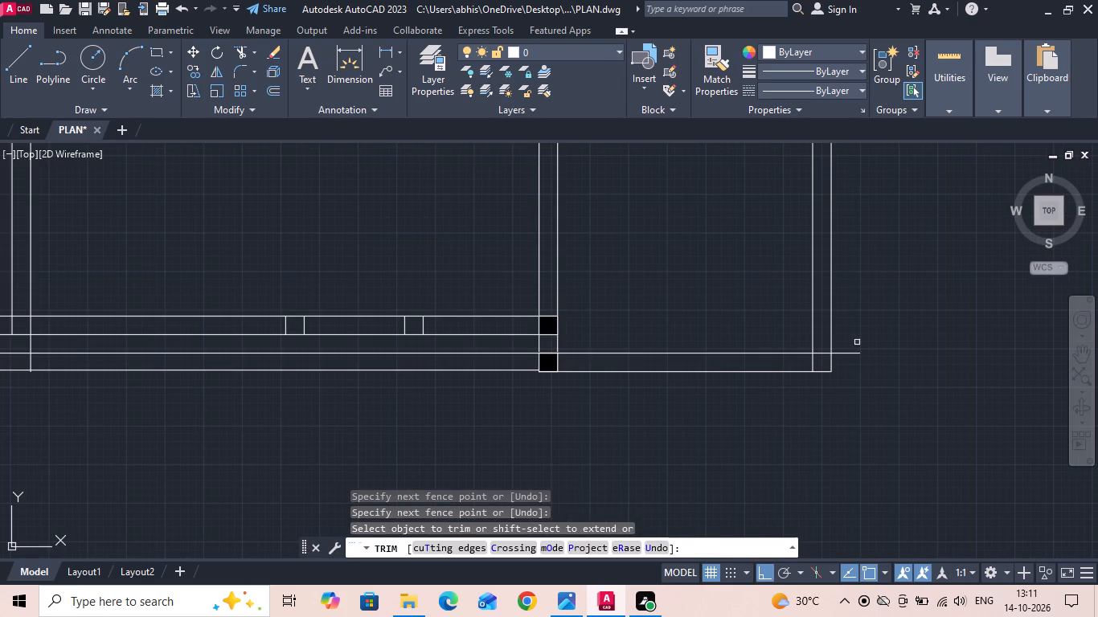
drag(856, 342, 850, 390)
scroll(827, 360, up, 1)
drag(820, 344, 780, 369)
key(Escape)
Save the PLAN drawing.
key(ctrl+s)
key(ctrl+s)
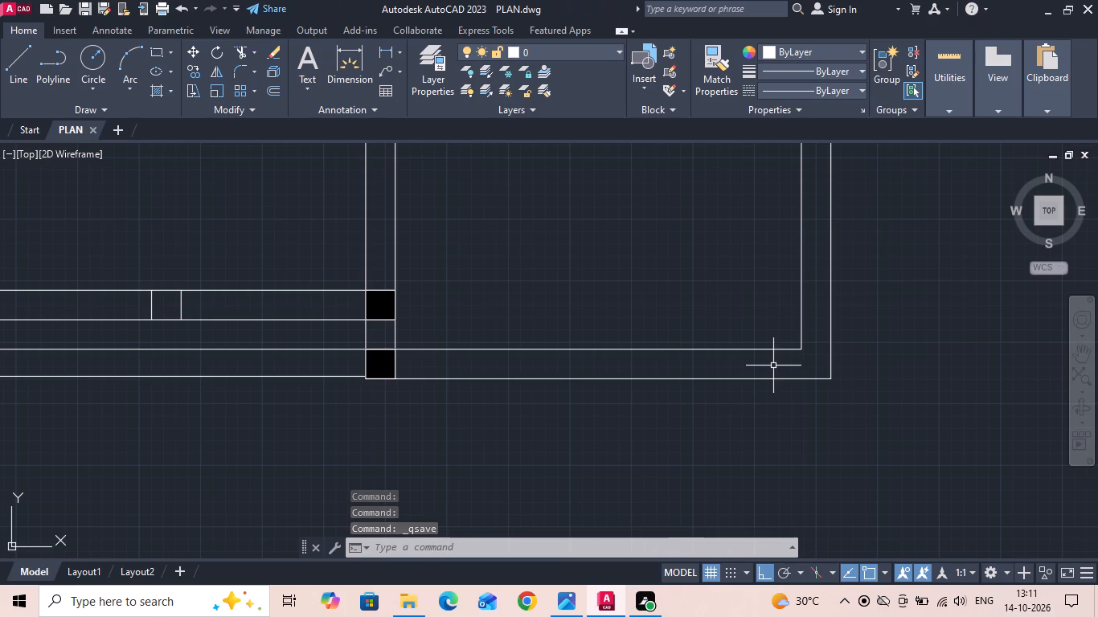
key(Escape)
key(ctrl+s)
key(ctrl+s)
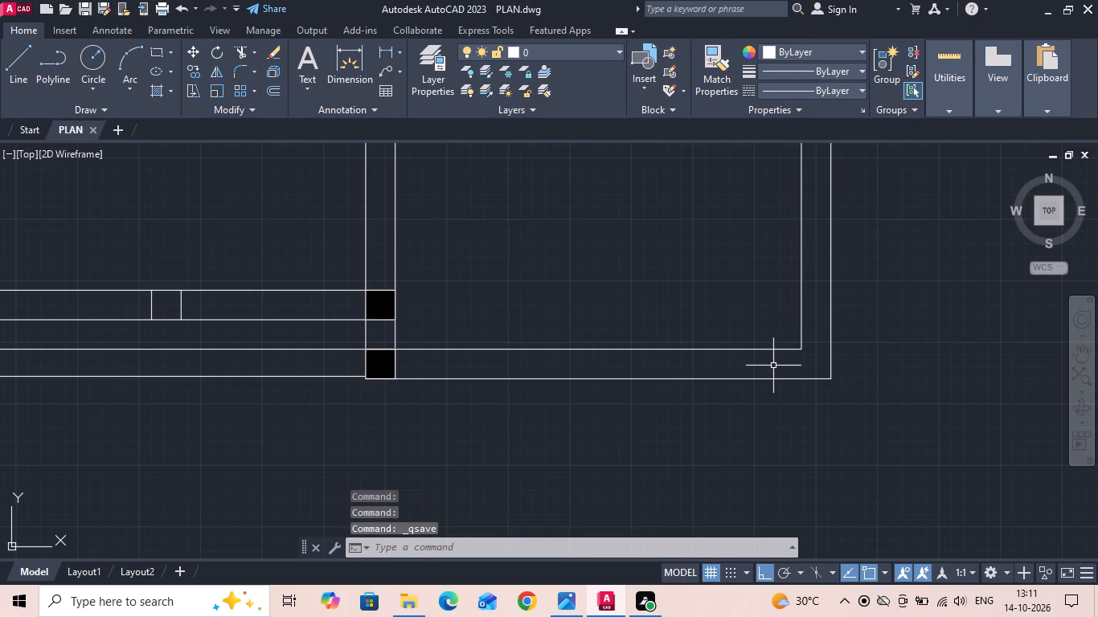
Erase the four short vertical lines inside the front wall.
scroll(772, 366, down, 3)
middle_drag(763, 415, 768, 441)
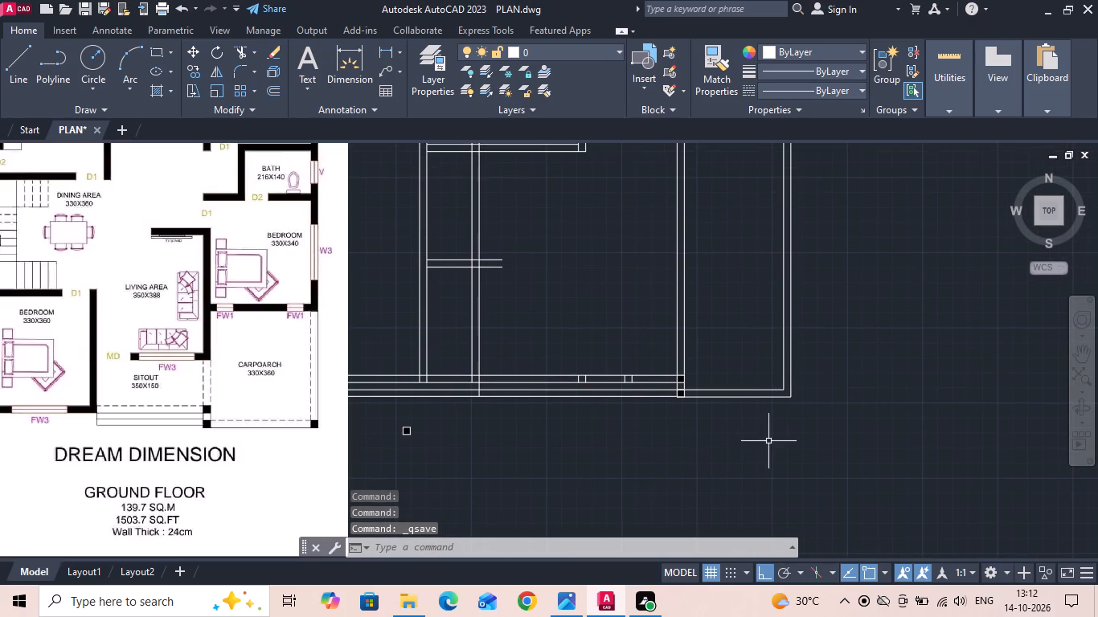
scroll(721, 411, up, 1)
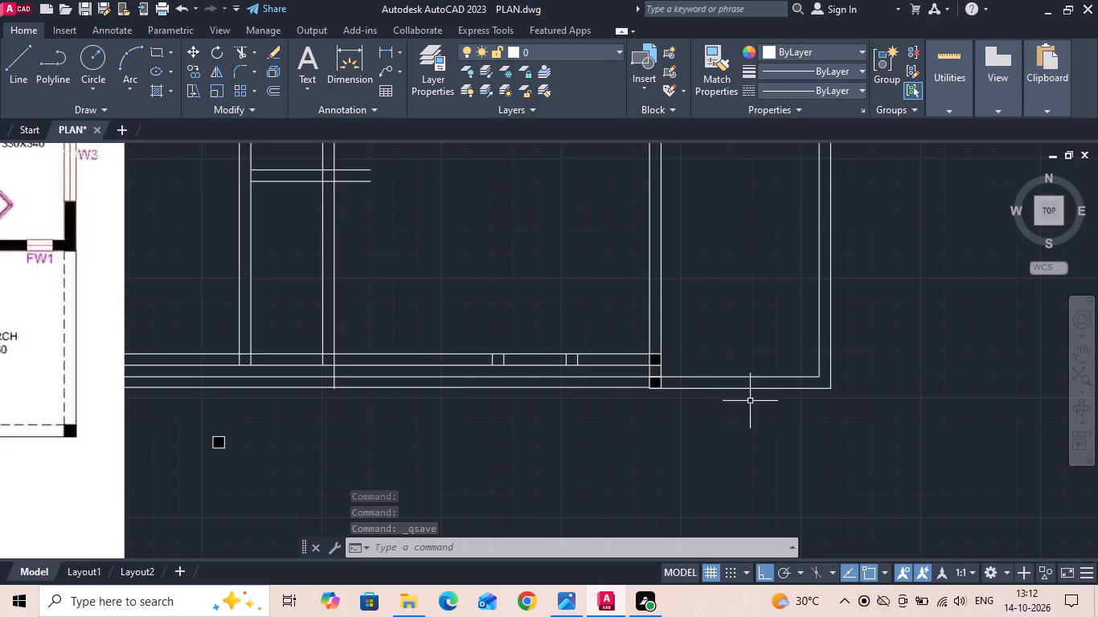
scroll(756, 408, down, 1)
scroll(662, 397, up, 3)
scroll(719, 407, down, 2)
scroll(578, 376, up, 2)
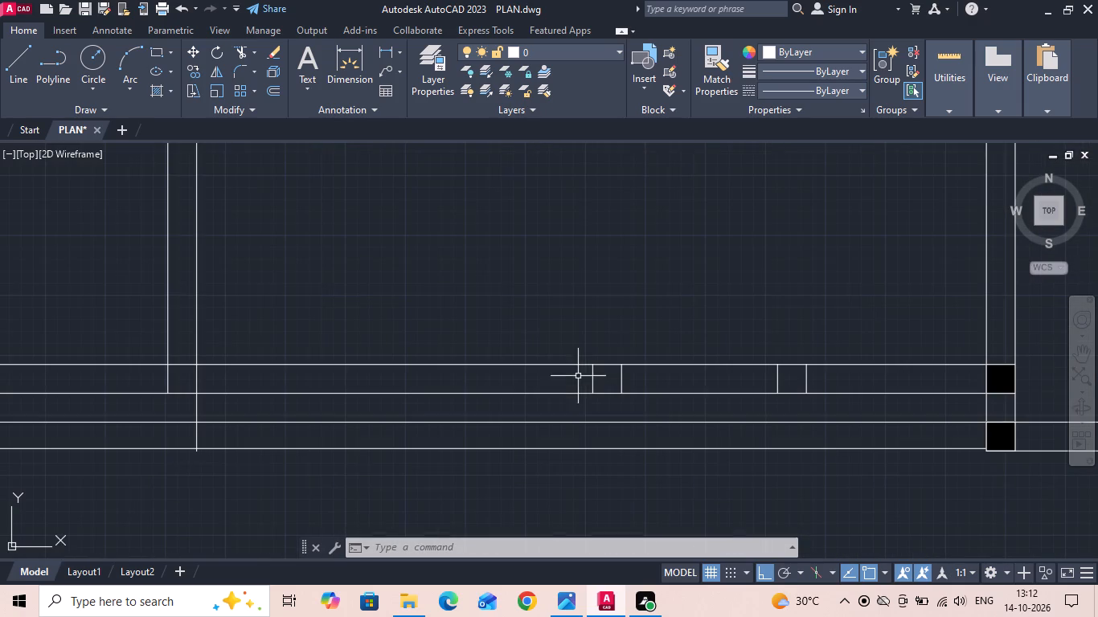
drag(567, 408, 647, 376)
click(820, 310)
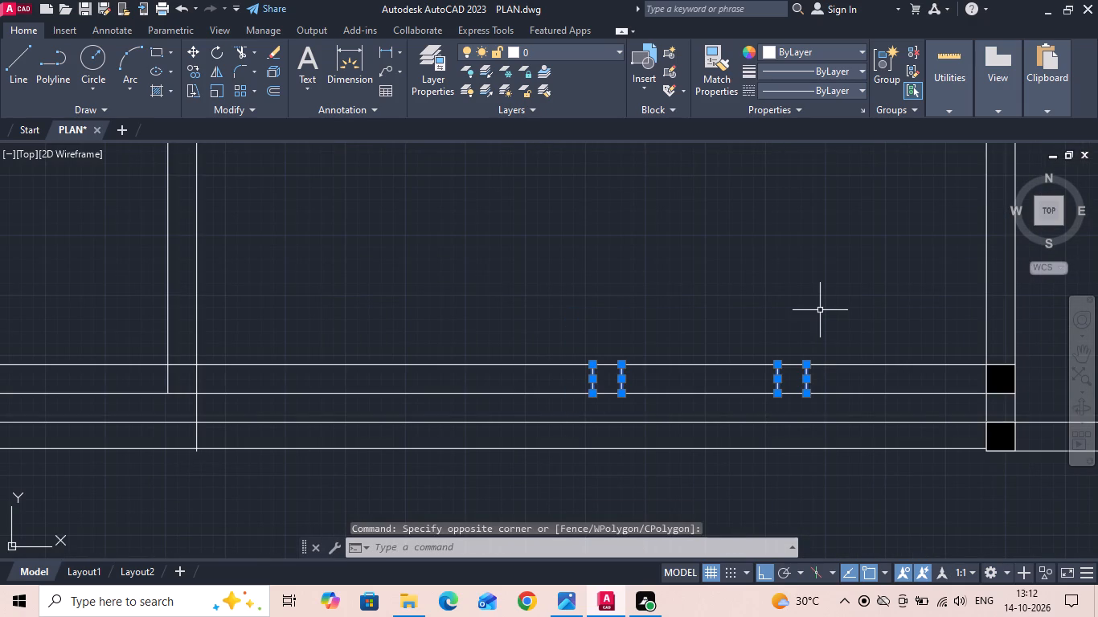
key(Delete)
Trim the two horizontal lines below the front wall between the nearest vertical wall line and the lower corner column.
scroll(783, 321, down, 3)
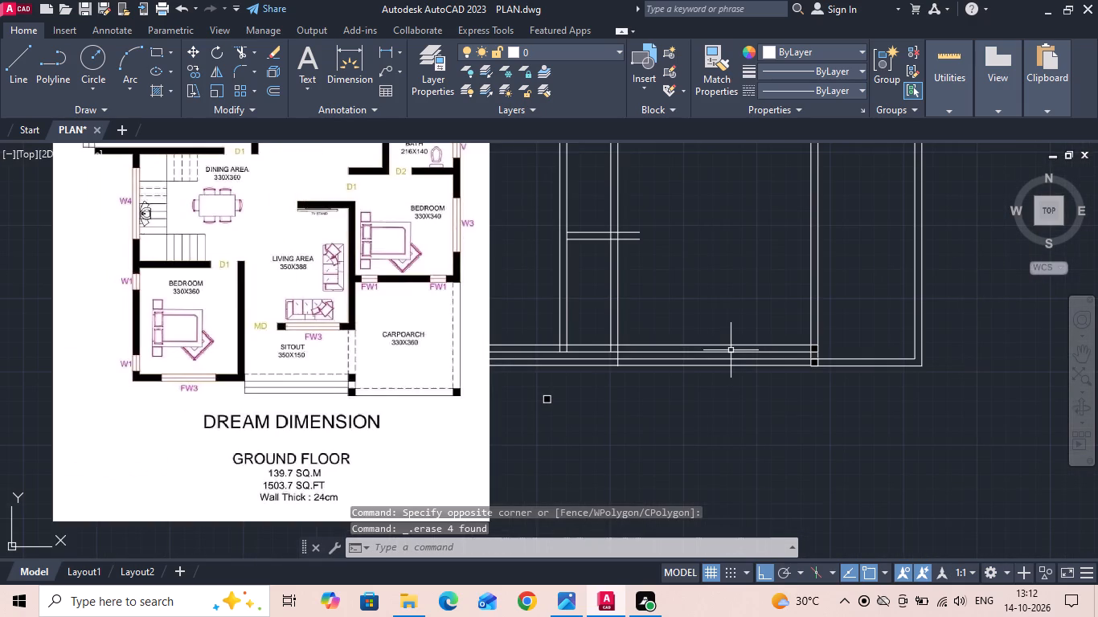
scroll(697, 366, up, 1)
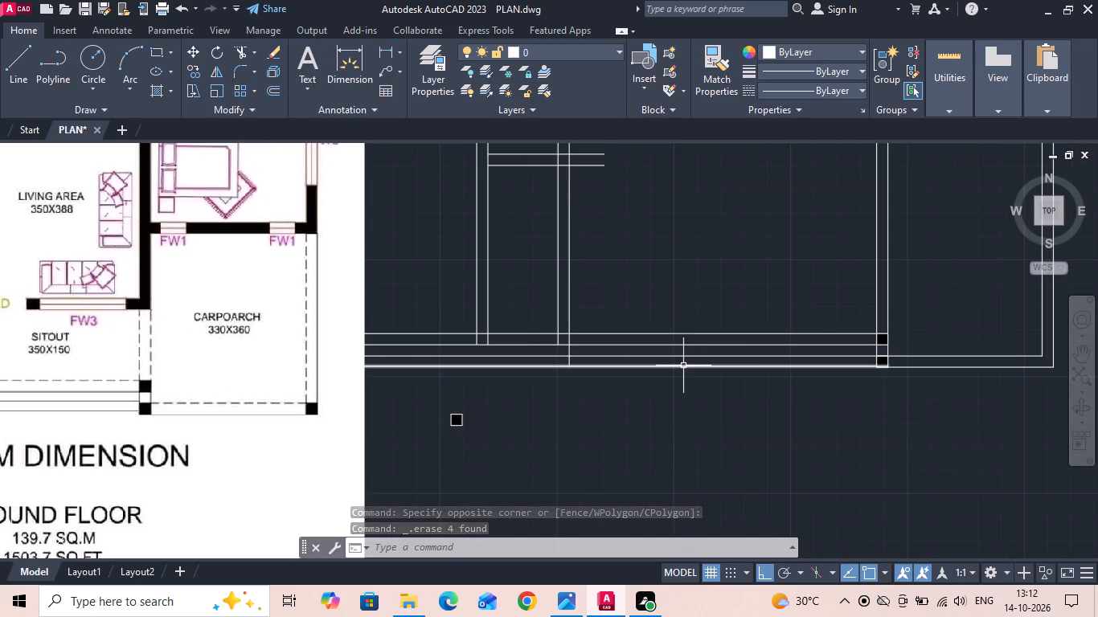
text(TR)
key(space)
key(space)
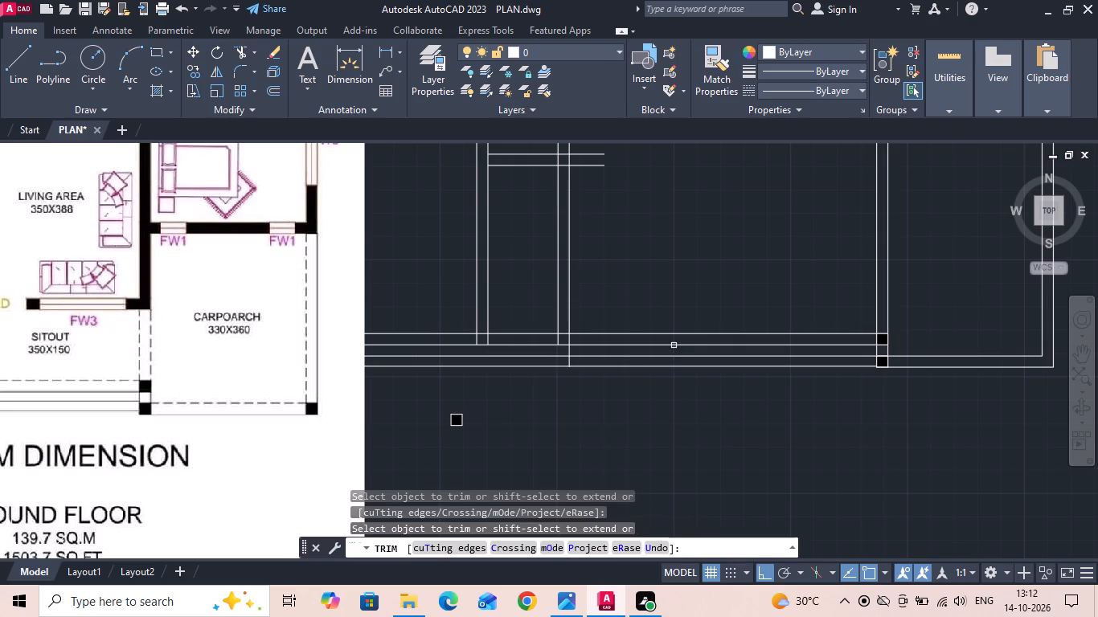
scroll(672, 345, up, 1)
click(664, 349)
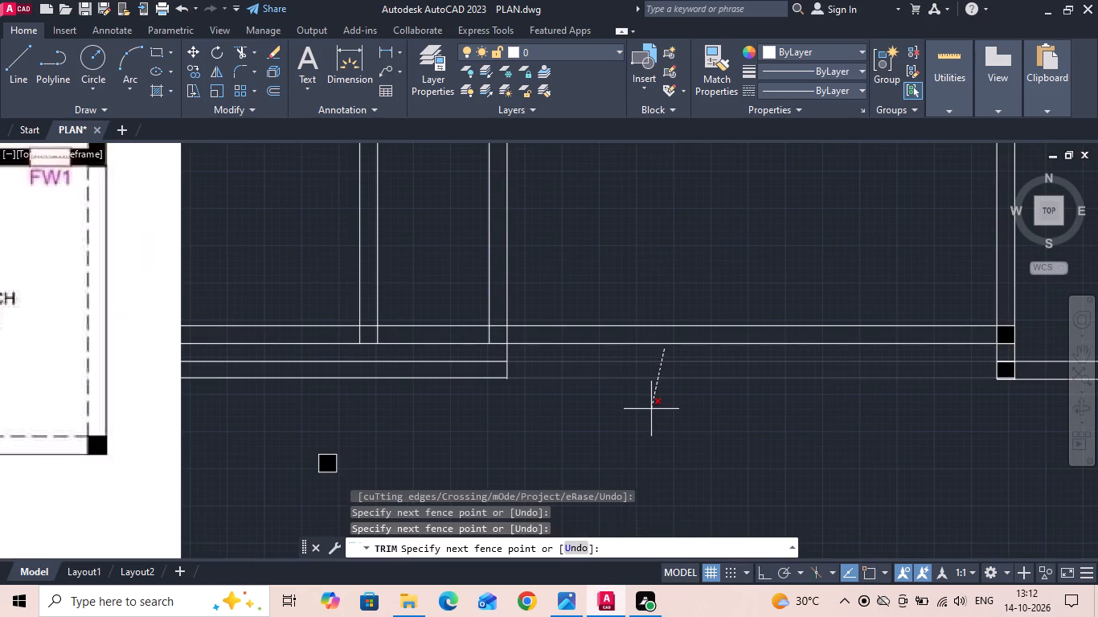
click(651, 409)
scroll(1049, 411, up, 2)
middle_drag(986, 374, 556, 414)
key(Escape)
Erase the leftover horizontal line segment within the lower corner column.
scroll(445, 362, up, 2)
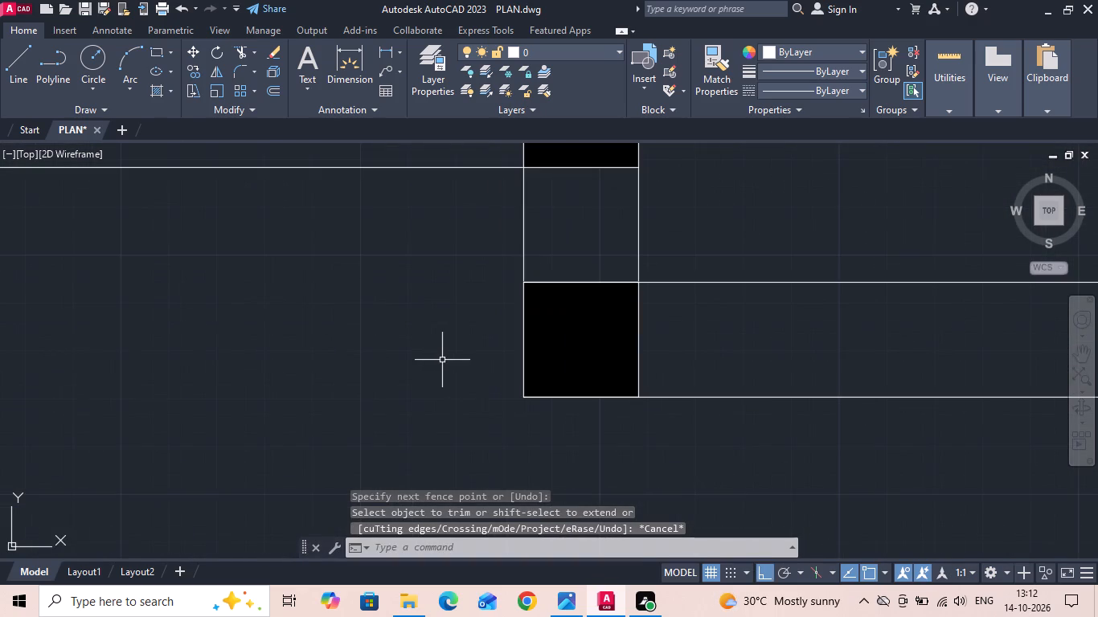
drag(445, 362, 625, 402)
click(767, 432)
key(Delete)
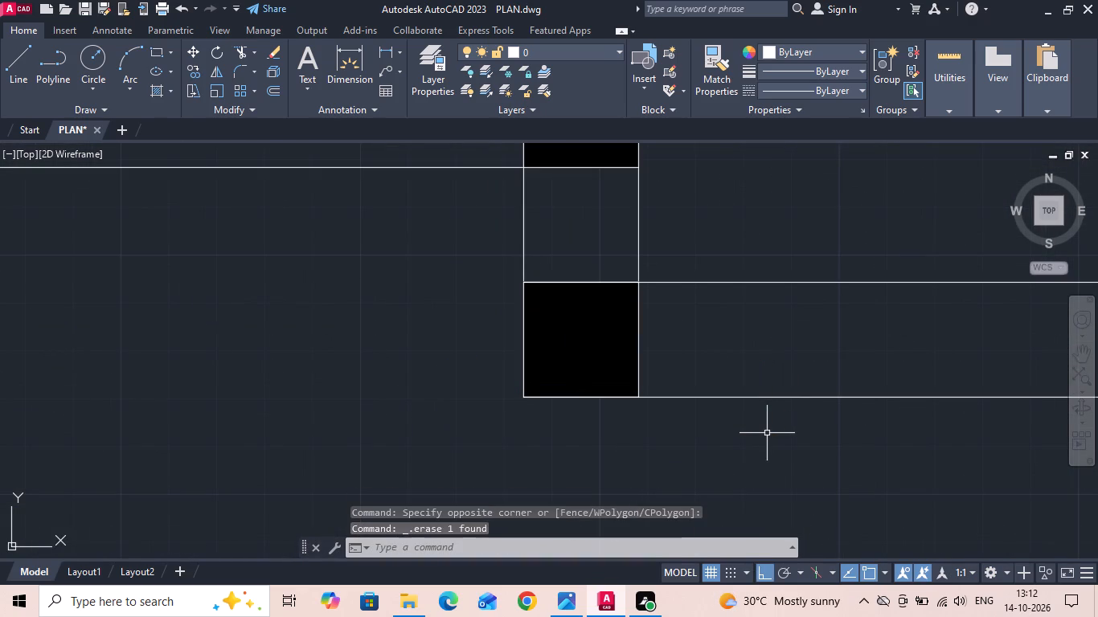
Trim the vertical line back to the front wall's underside and erase the leftover two horizontal lines and short vertical segment below.
scroll(766, 433, down, 5)
text(TR)
key(space)
key(space)
scroll(343, 431, up, 2)
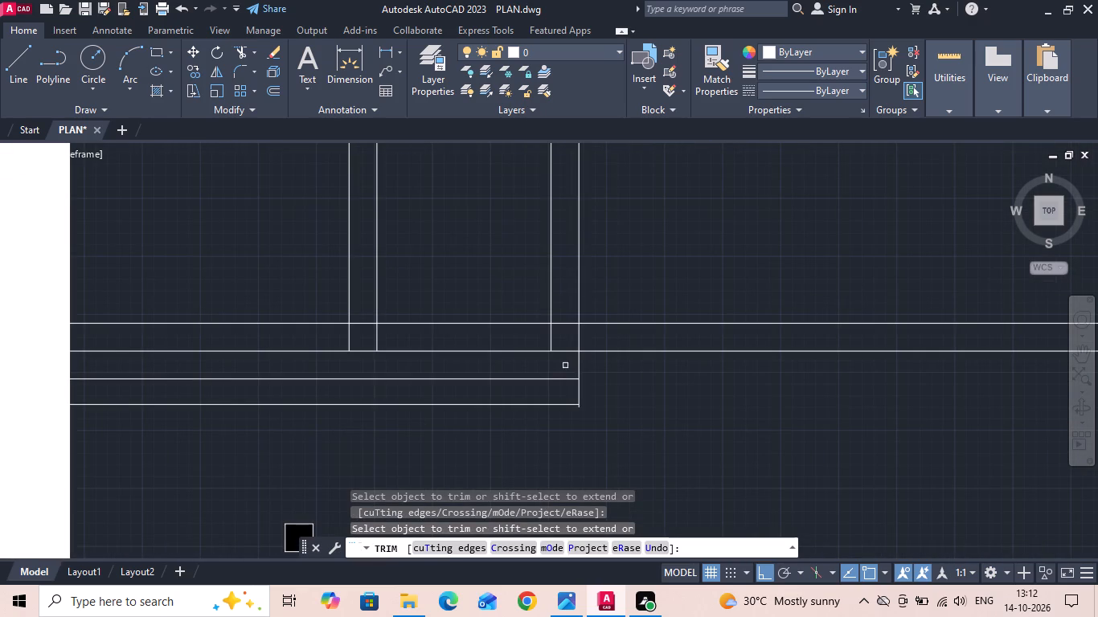
drag(594, 358, 567, 356)
key(Escape)
drag(622, 369, 457, 446)
click(439, 449)
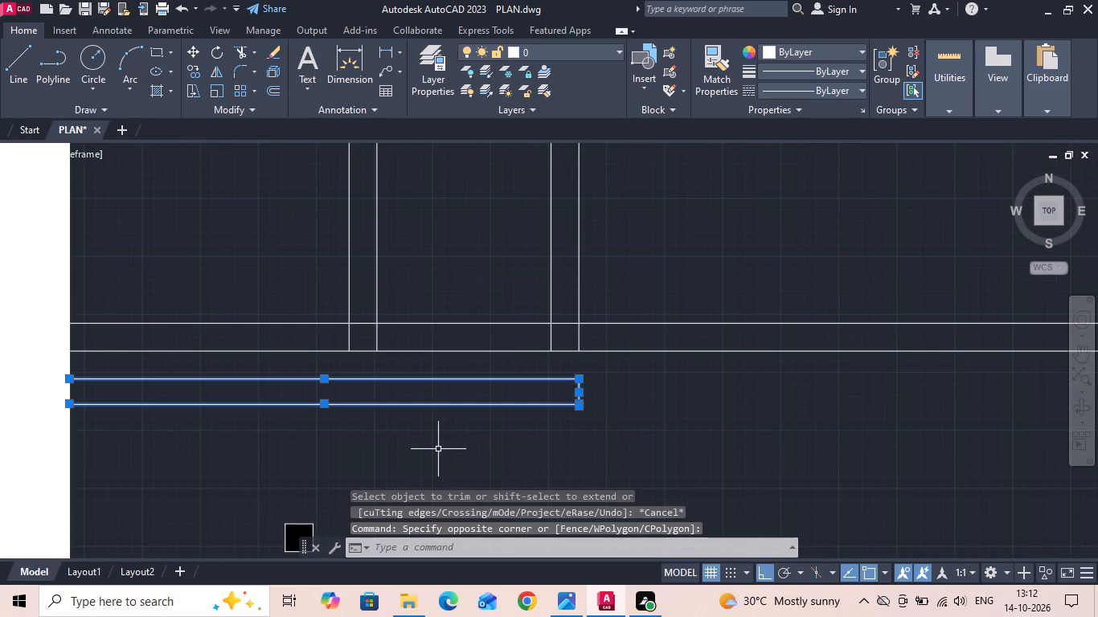
key(Delete)
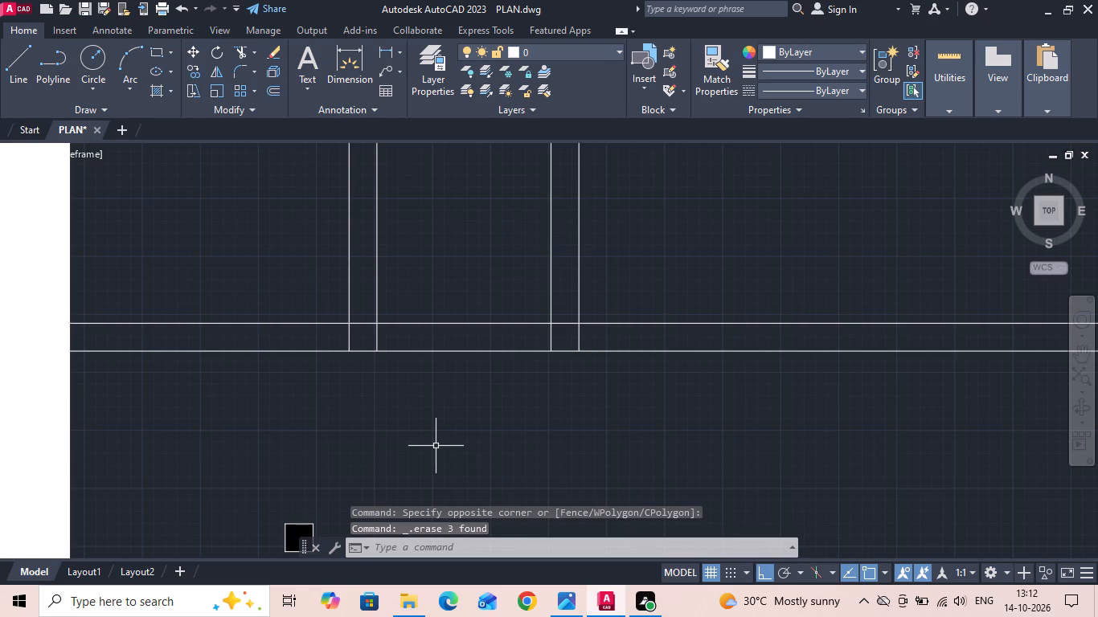
Move the spare filled column by its lower-right corner to the car porch's outer lower-right corner.
scroll(455, 417, down, 3)
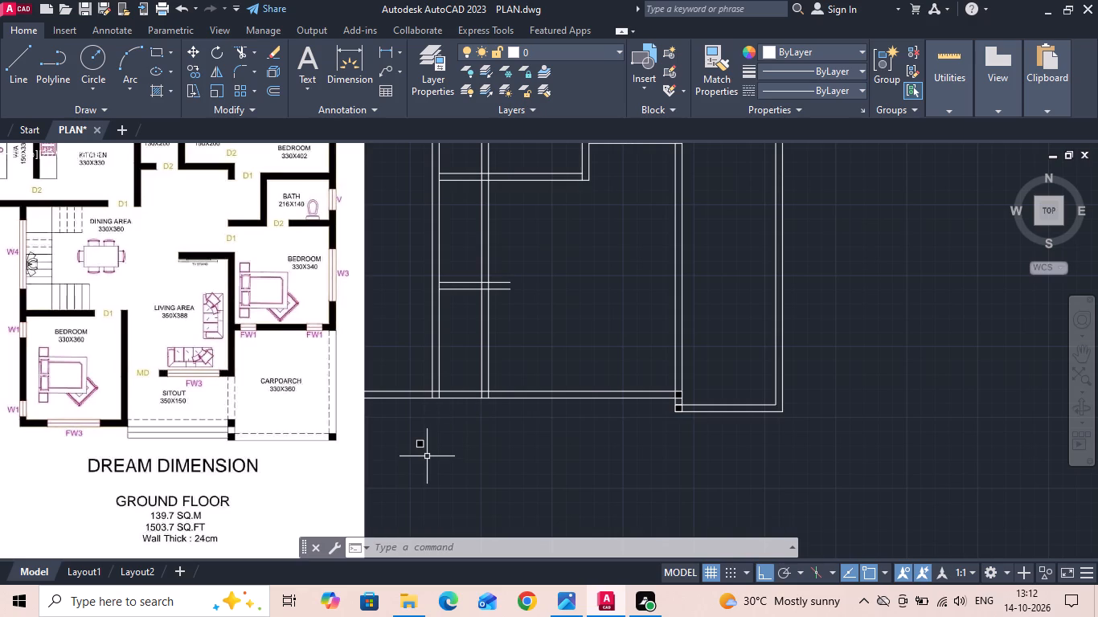
scroll(704, 402, up, 2)
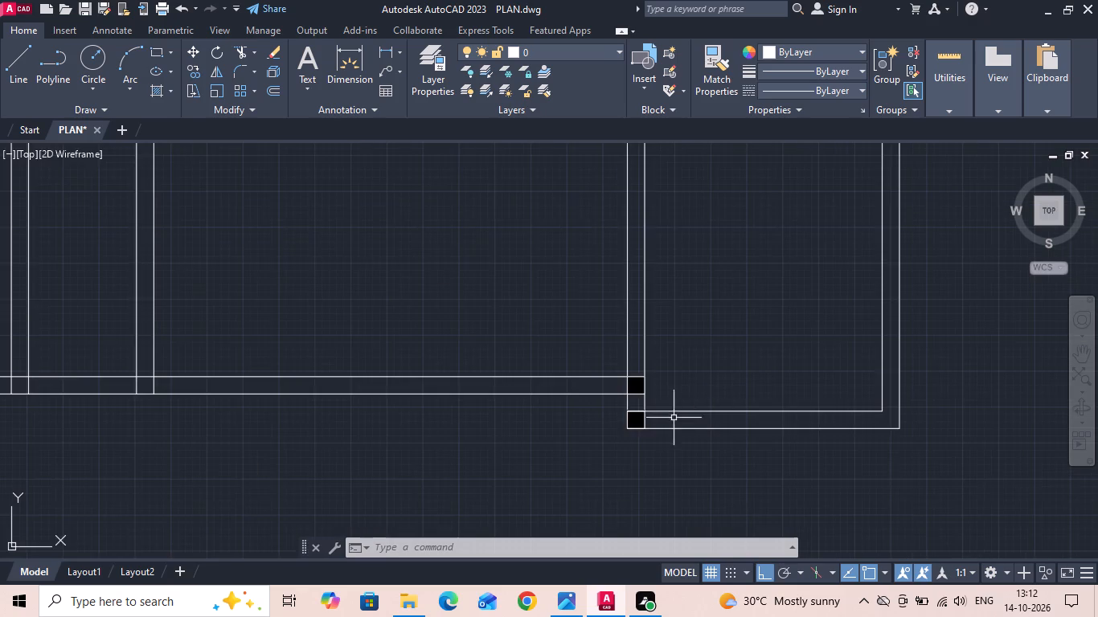
scroll(641, 422, down, 2)
drag(421, 439, 312, 482)
click(353, 490)
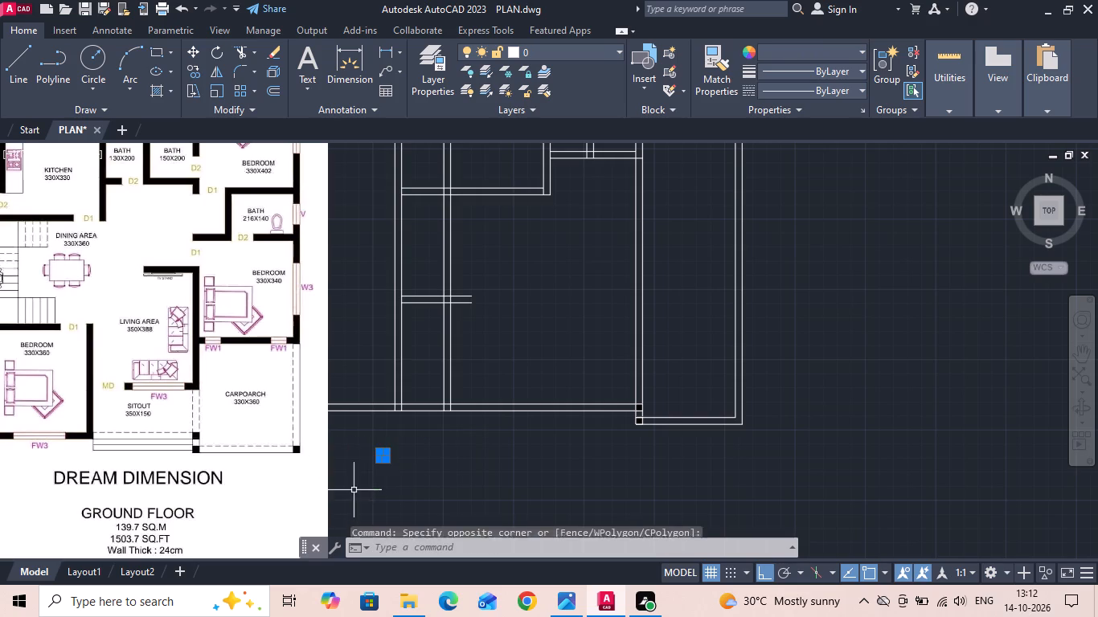
right_click(354, 490)
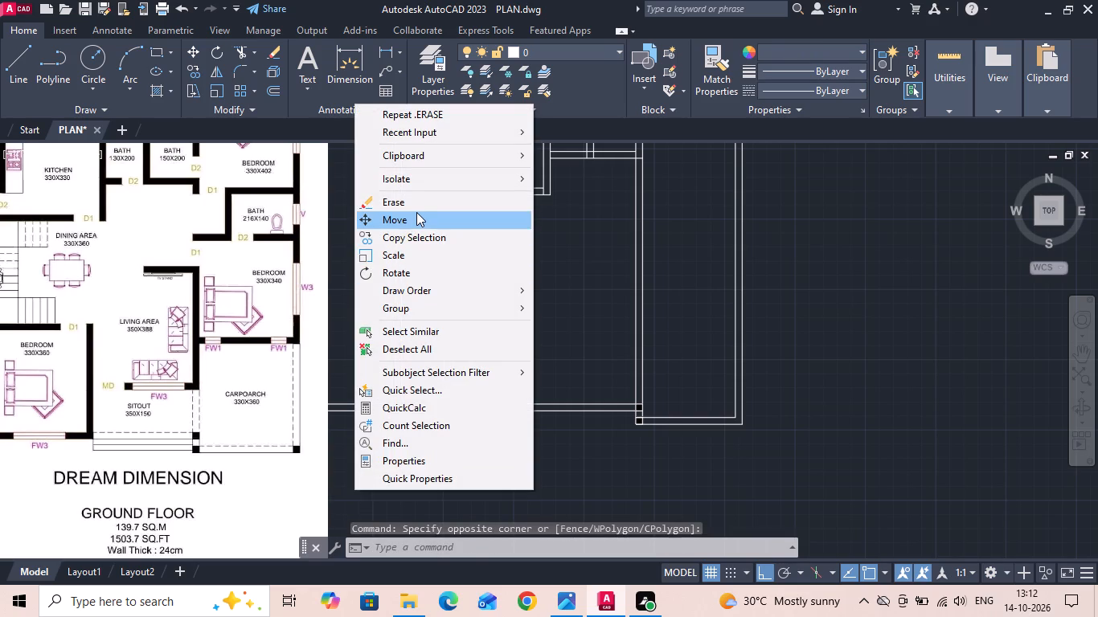
click(416, 212)
scroll(412, 429, up, 1)
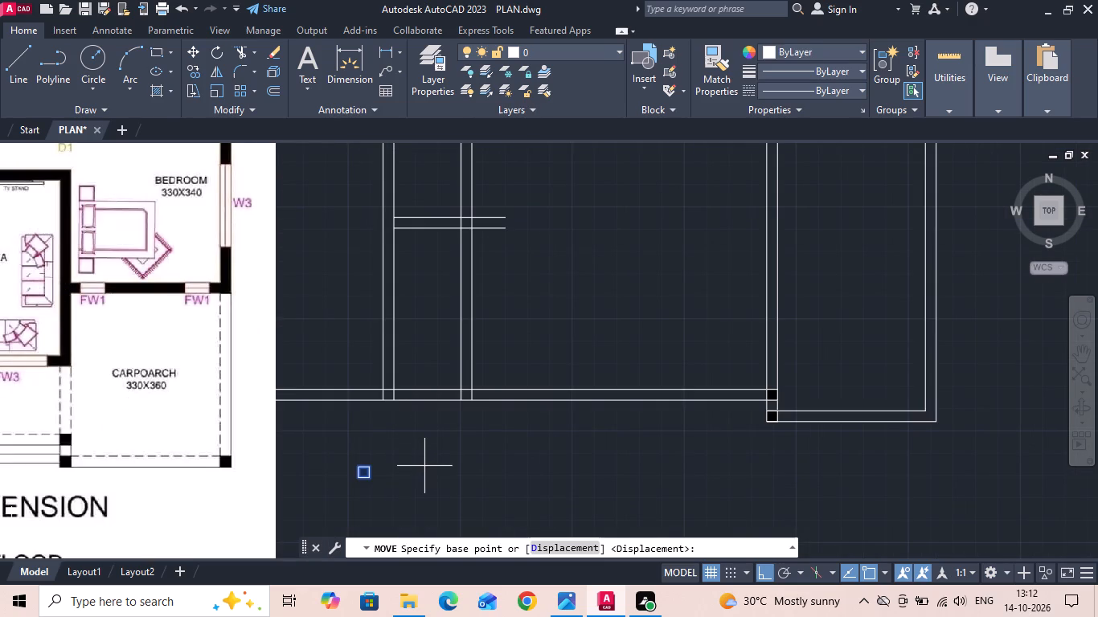
scroll(374, 484, up, 3)
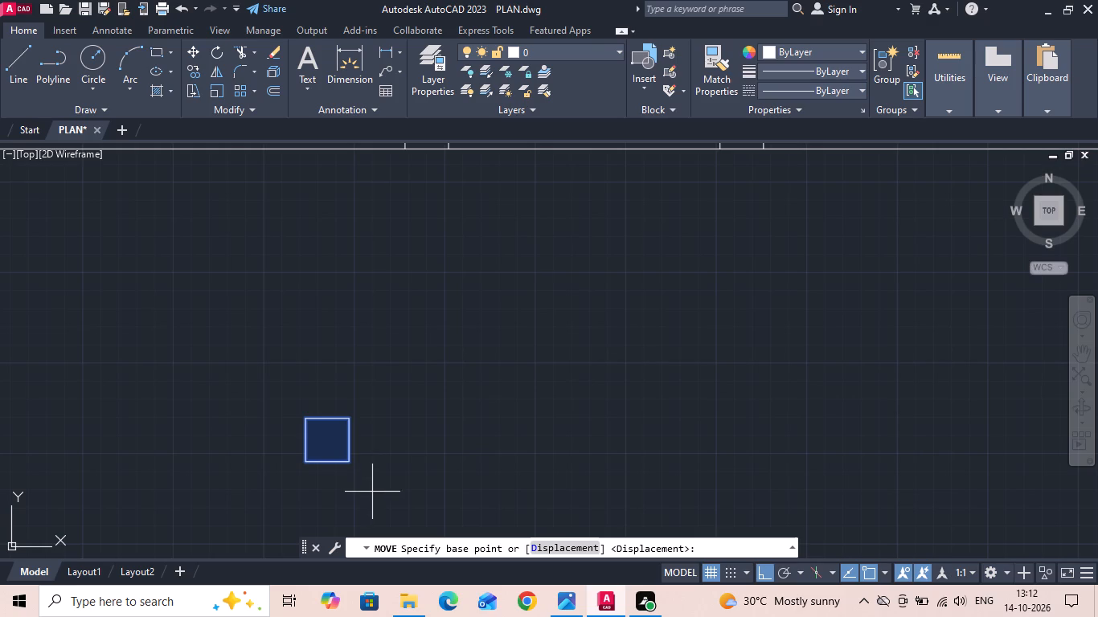
click(350, 464)
scroll(347, 464, down, 4)
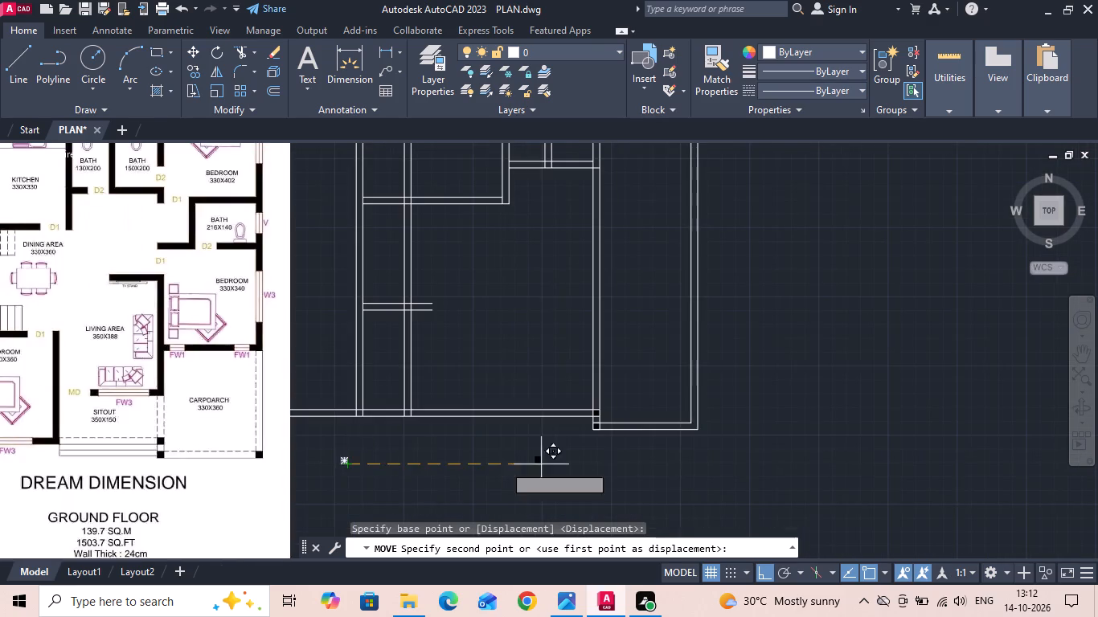
scroll(773, 433, up, 2)
click(574, 426)
key(Escape)
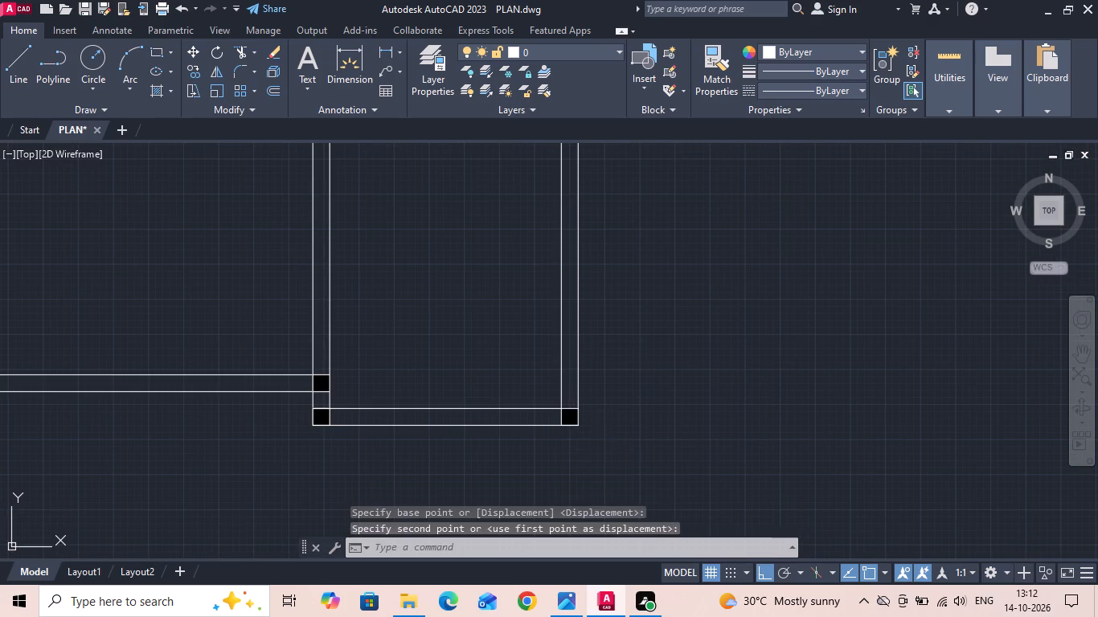
Offset the front wall's upper line upward by 150 cm for the sitout depth.
scroll(667, 440, down, 2)
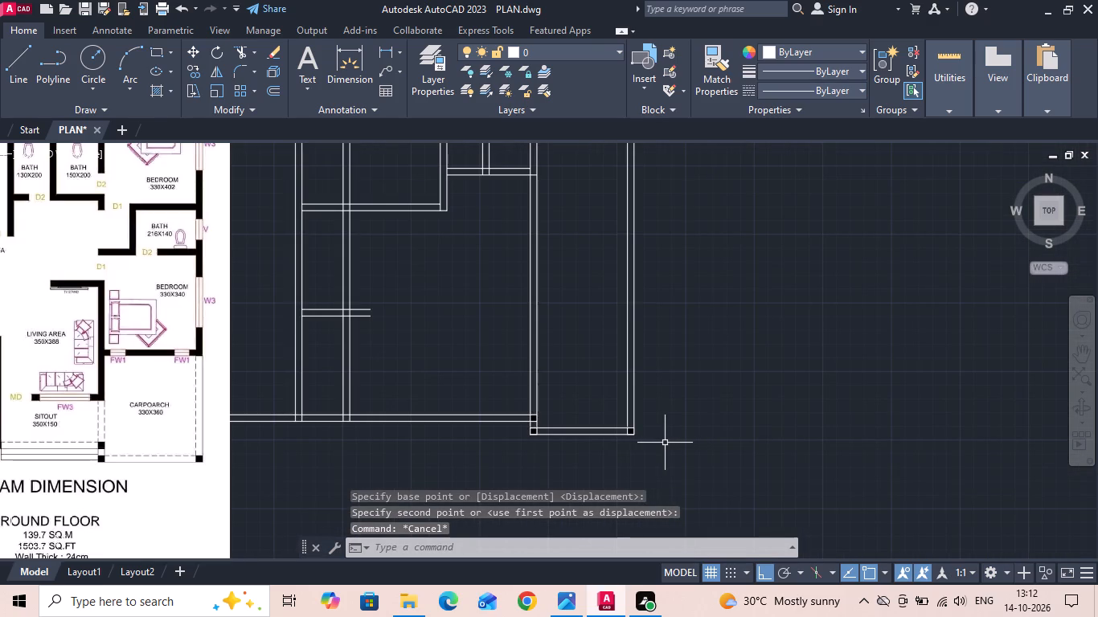
middle_drag(454, 421, 485, 417)
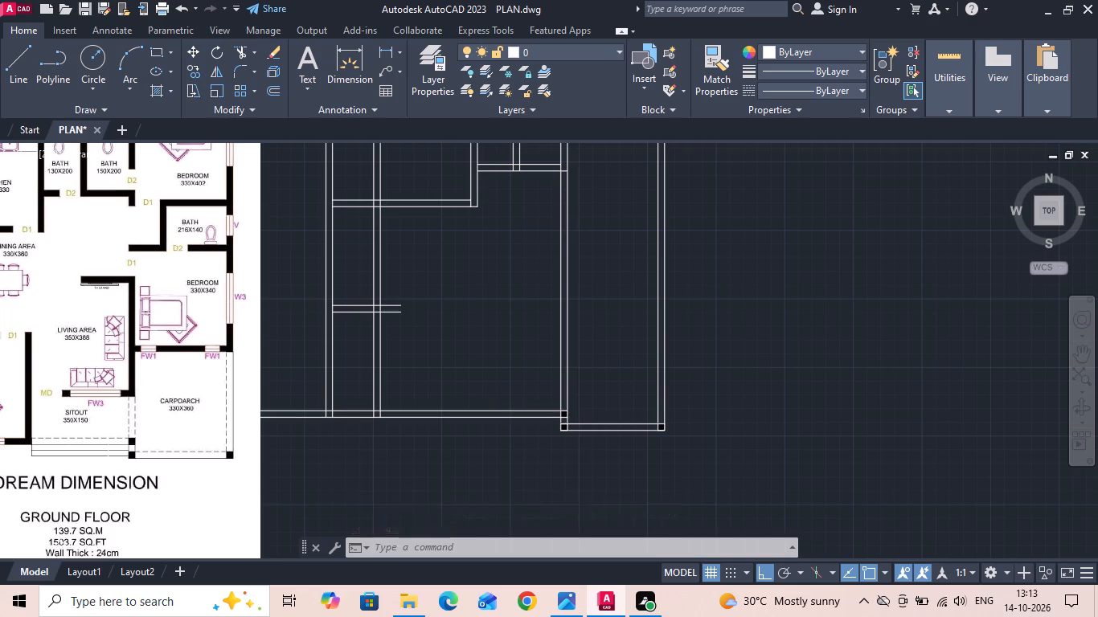
scroll(108, 430, up, 2)
scroll(389, 412, down, 3)
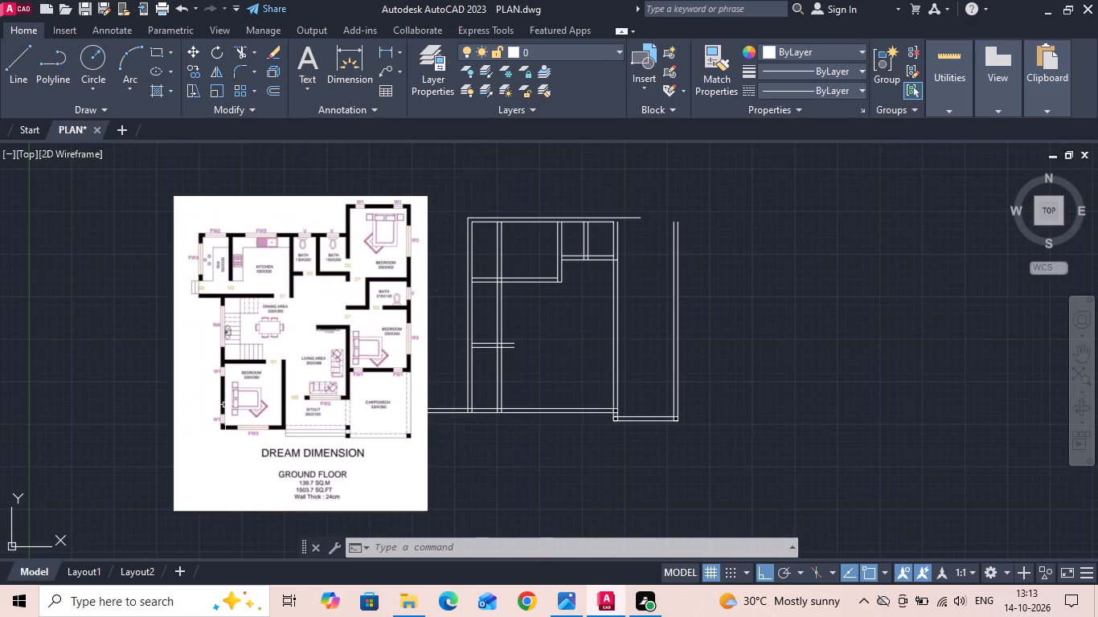
scroll(225, 405, up, 1)
key(o)
key(Return)
text(150)
key(Return)
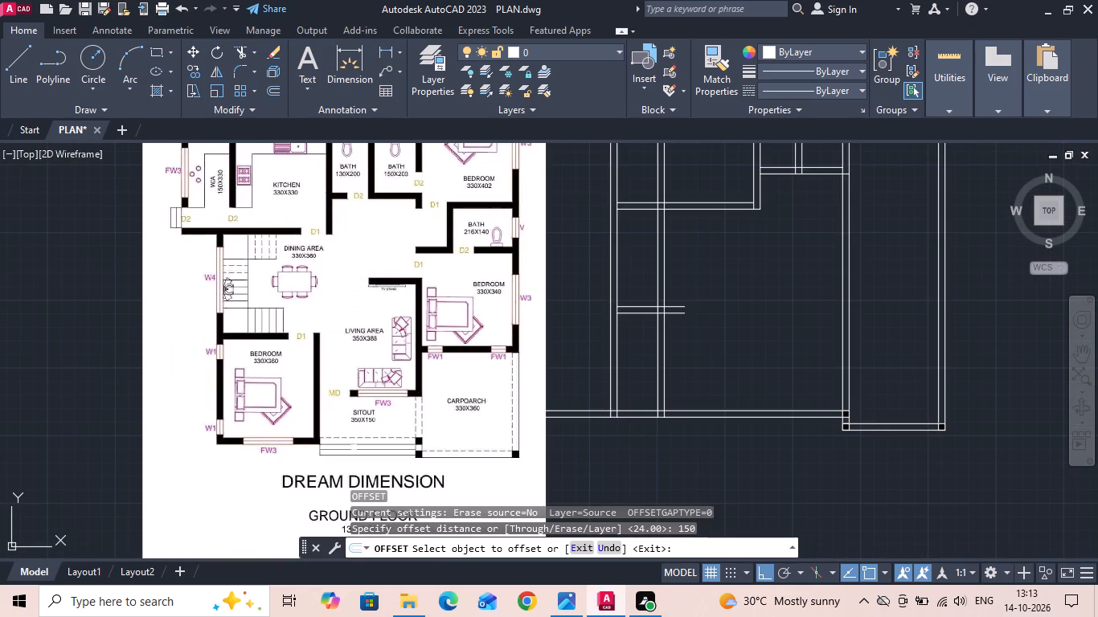
drag(740, 412, 740, 405)
click(747, 380)
key(Escape)
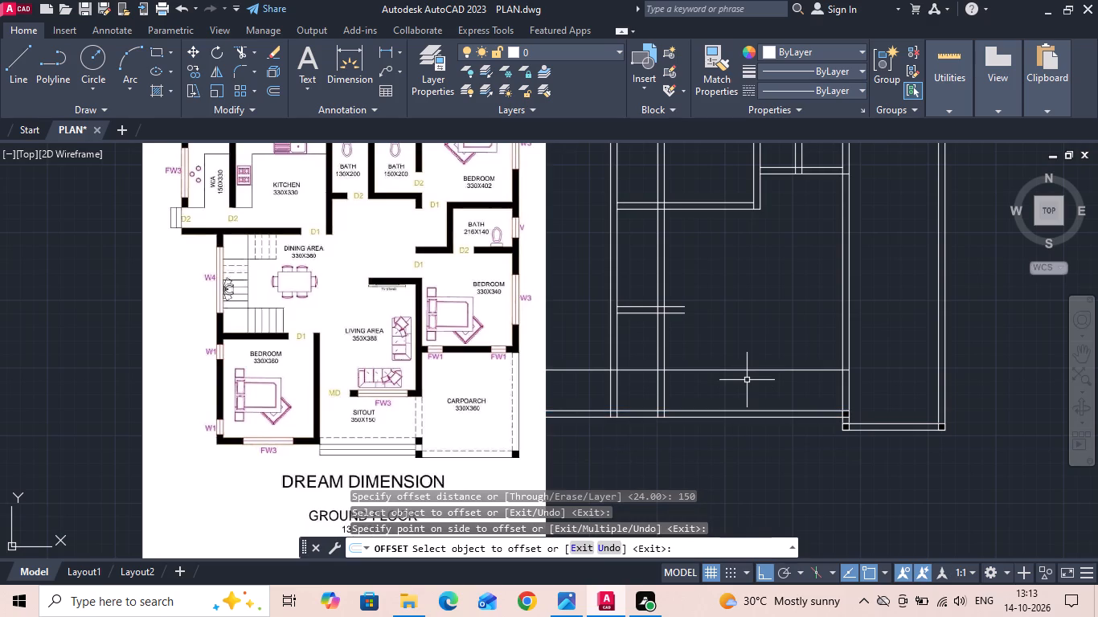
Offset the sitout's rear line upward by 24 cm to form the living area's front wall.
key(o)
key(Return)
text(24)
key(Return)
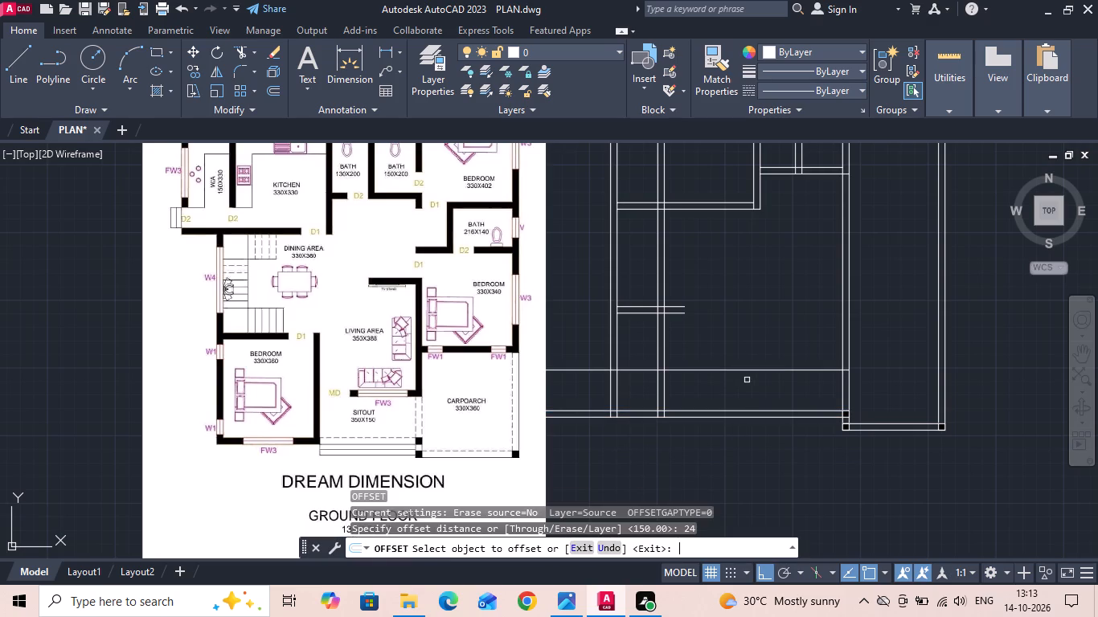
drag(748, 371, 756, 350)
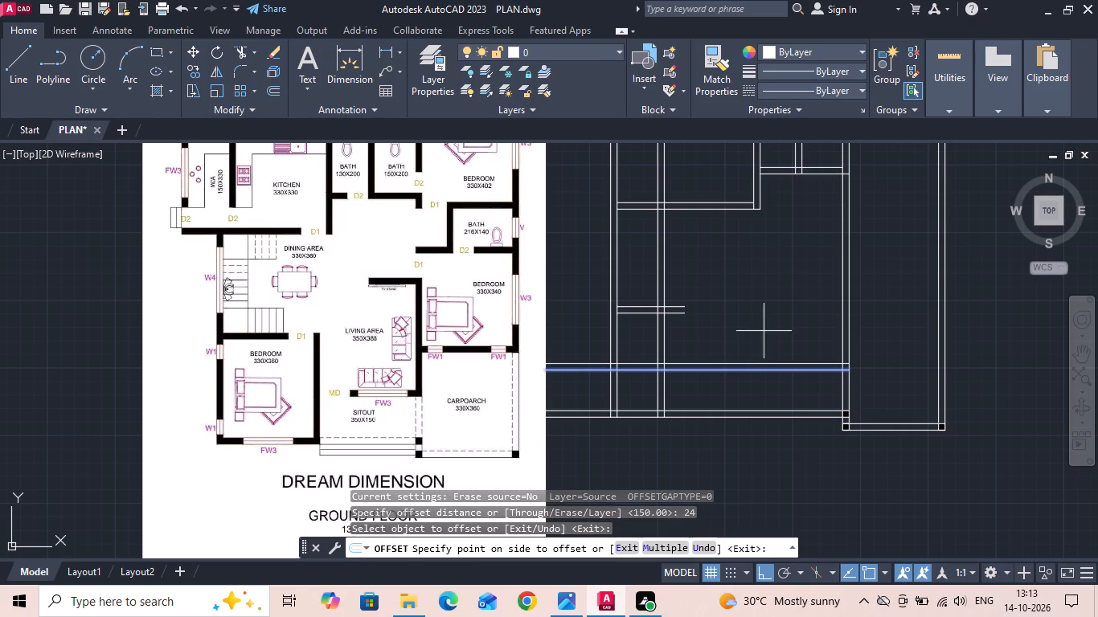
click(764, 331)
key(Escape)
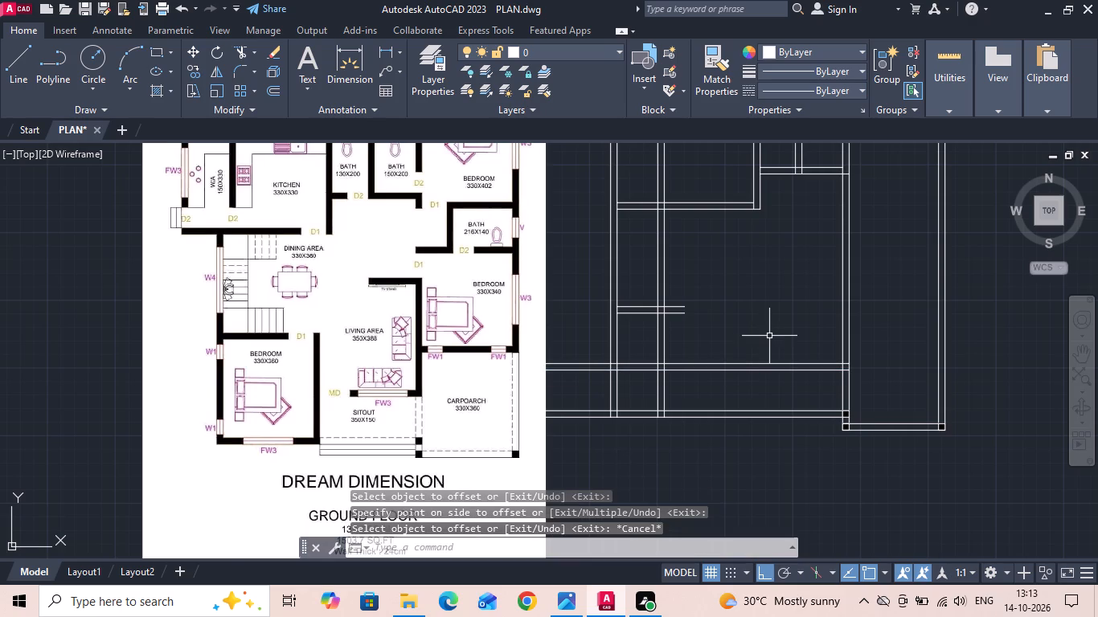
Offset the upper line of the living area's front wall upward by 288 cm.
scroll(524, 378, up, 1)
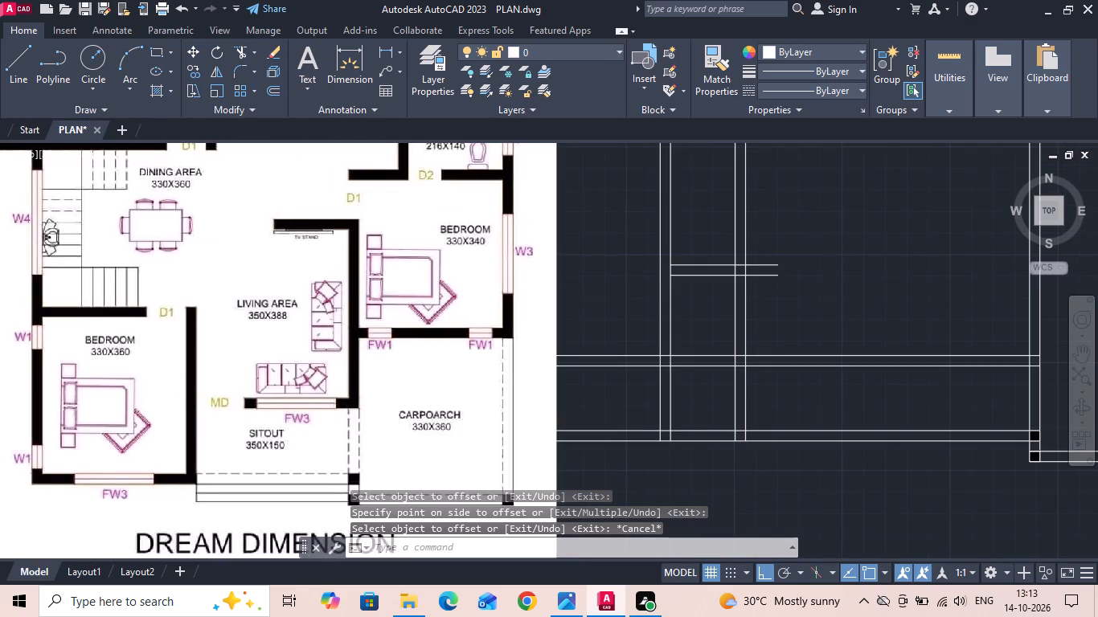
scroll(351, 355, up, 1)
scroll(277, 337, up, 1)
scroll(277, 337, down, 1)
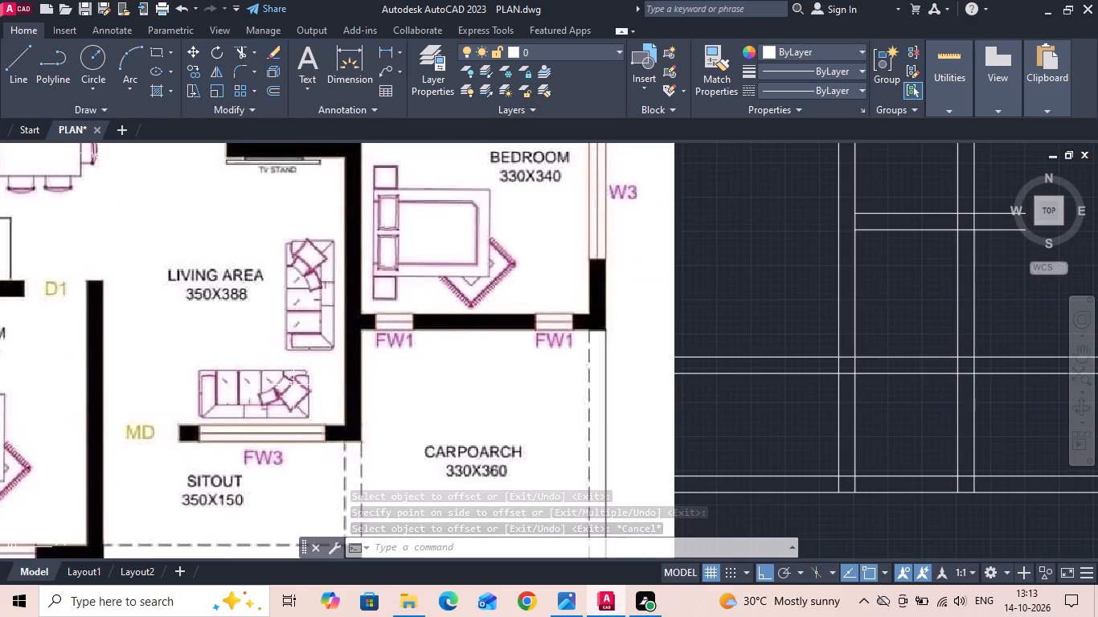
key(Escape)
key(o)
key(Return)
text(288)
key(Return)
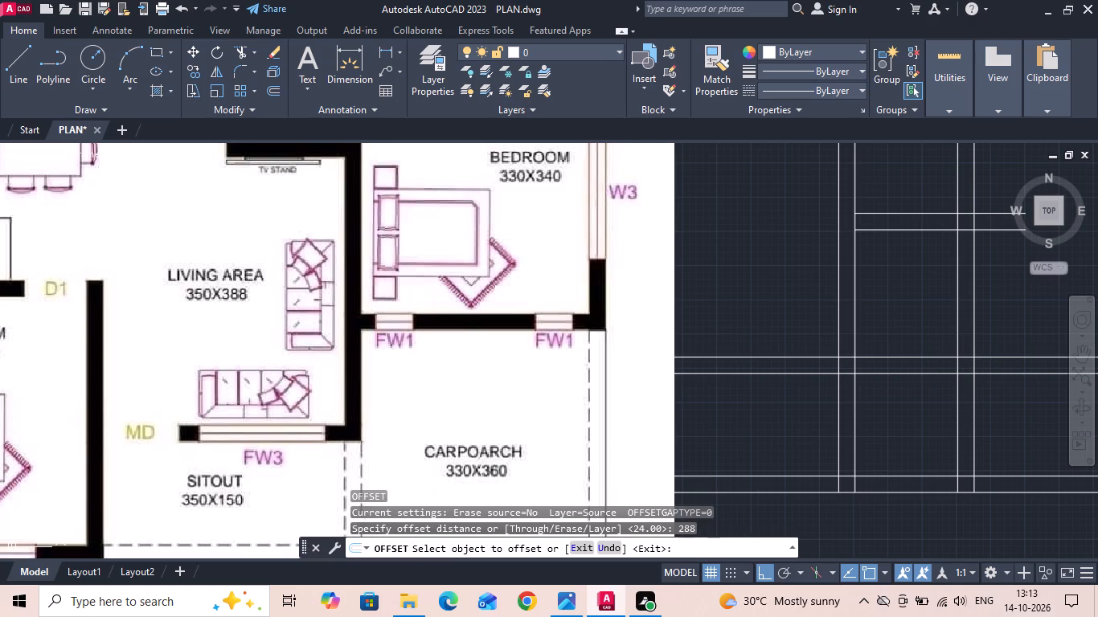
scroll(135, 393, down, 3)
middle_drag(328, 374, 521, 377)
scroll(534, 377, up, 1)
click(614, 383)
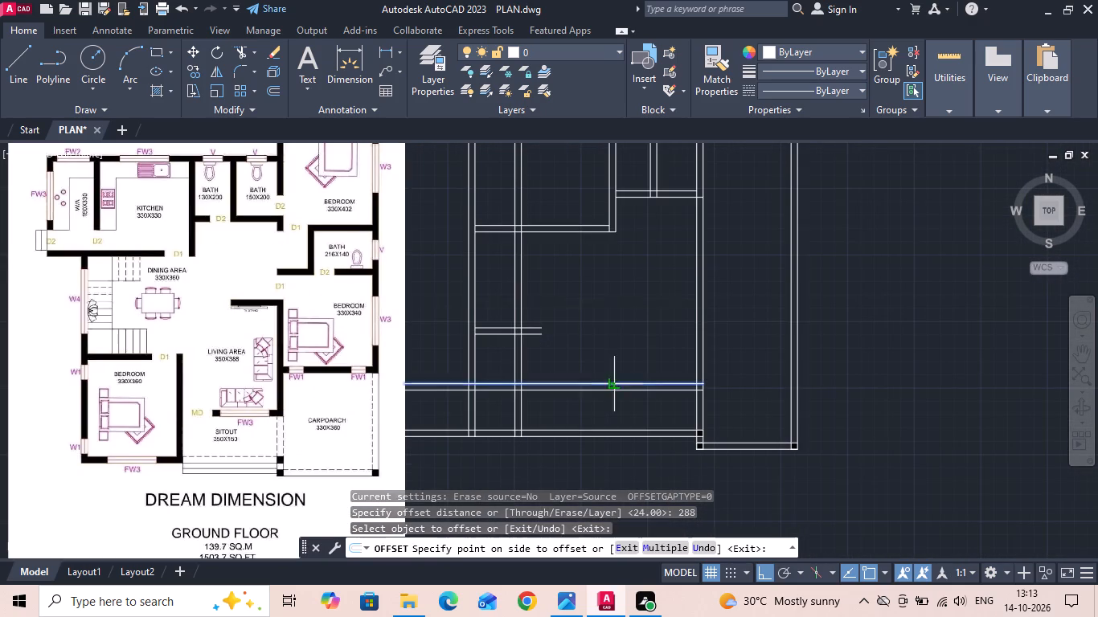
click(642, 333)
key(Escape)
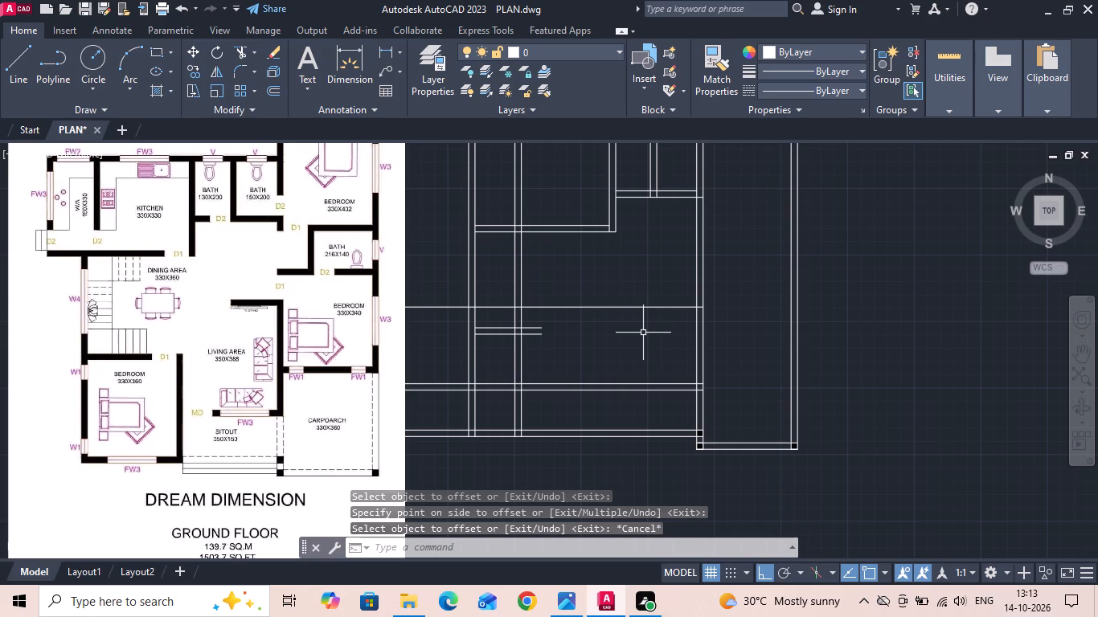
Offset the new horizontal line above the living area upward by 24 cm for the TV stand wall's thickness.
key(o)
key(Return)
text(24)
key(Return)
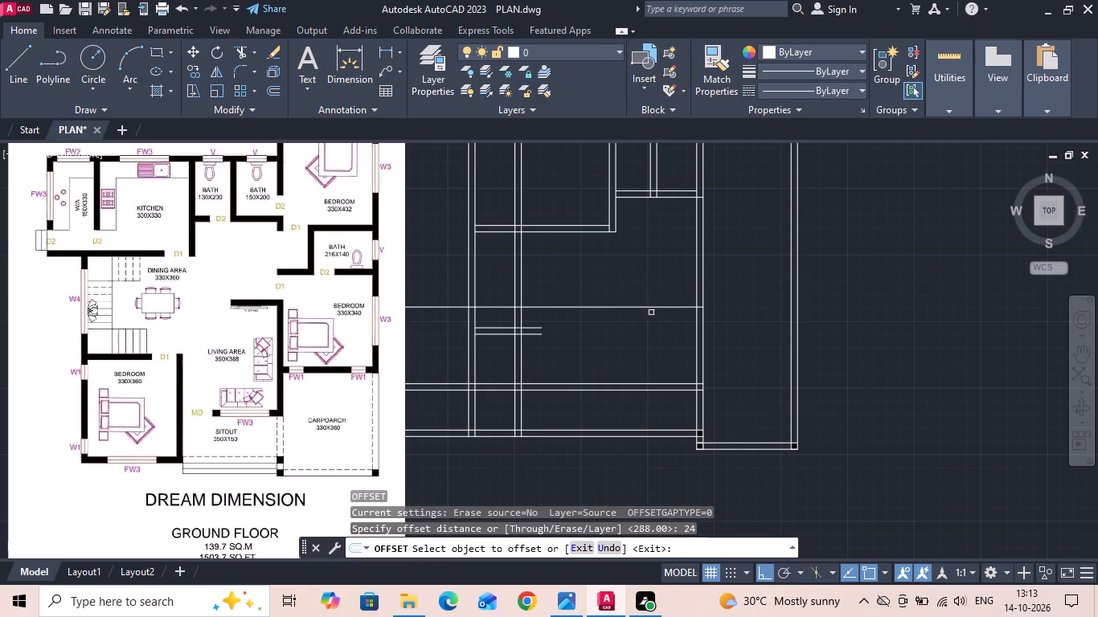
click(653, 306)
click(660, 282)
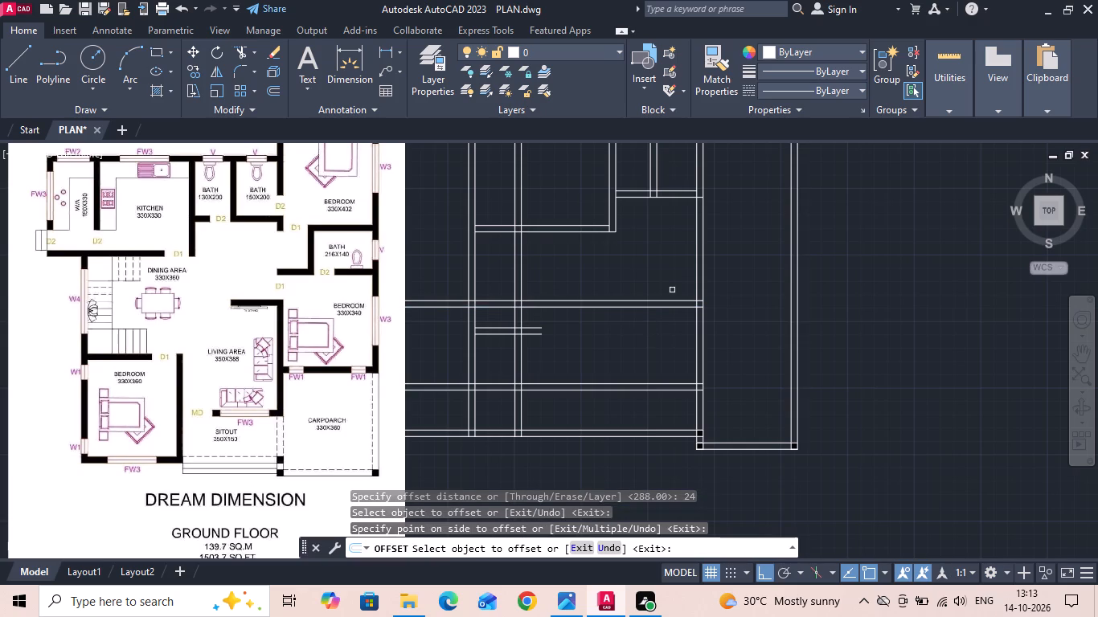
key(Escape)
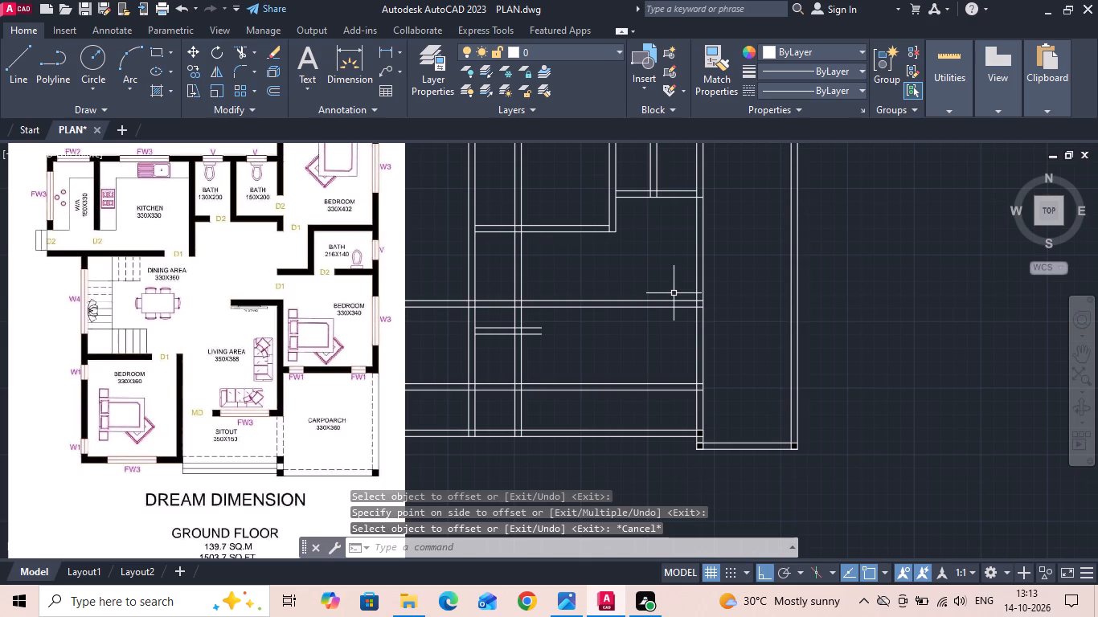
Extend the bath wall's inner vertical line downward to the lower line of the TV stand wall.
text(EX)
key(space)
key(space)
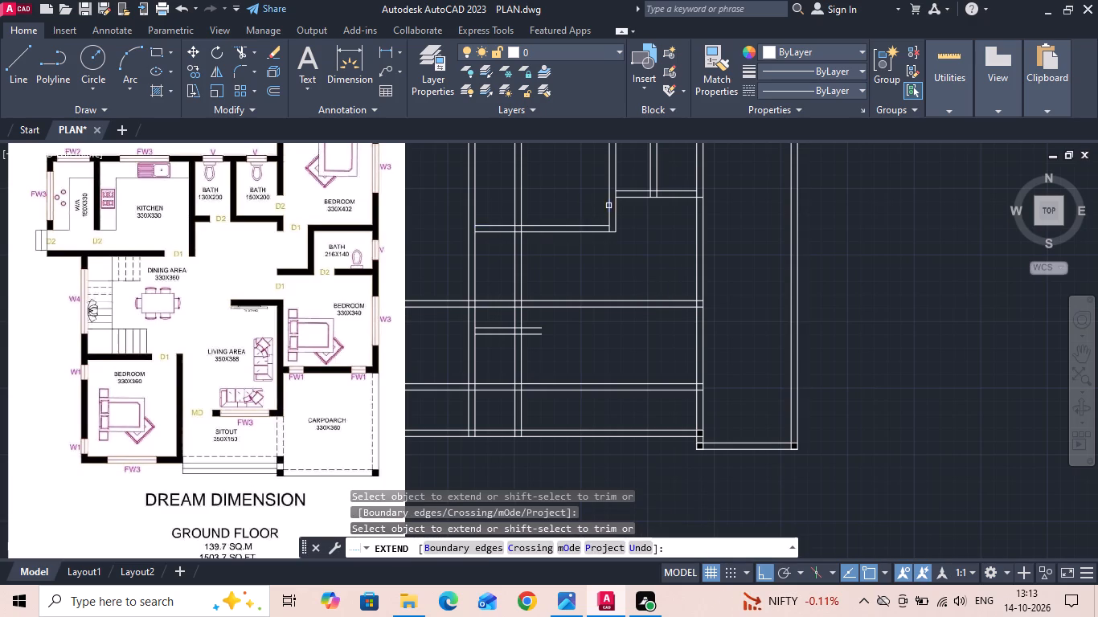
click(609, 205)
click(608, 276)
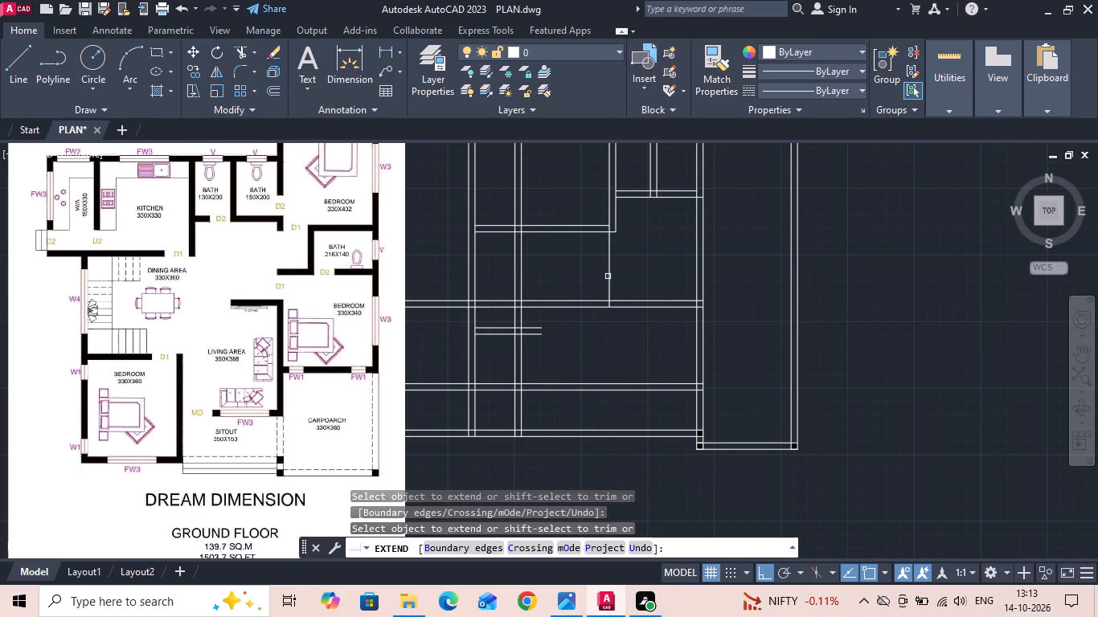
key(Escape)
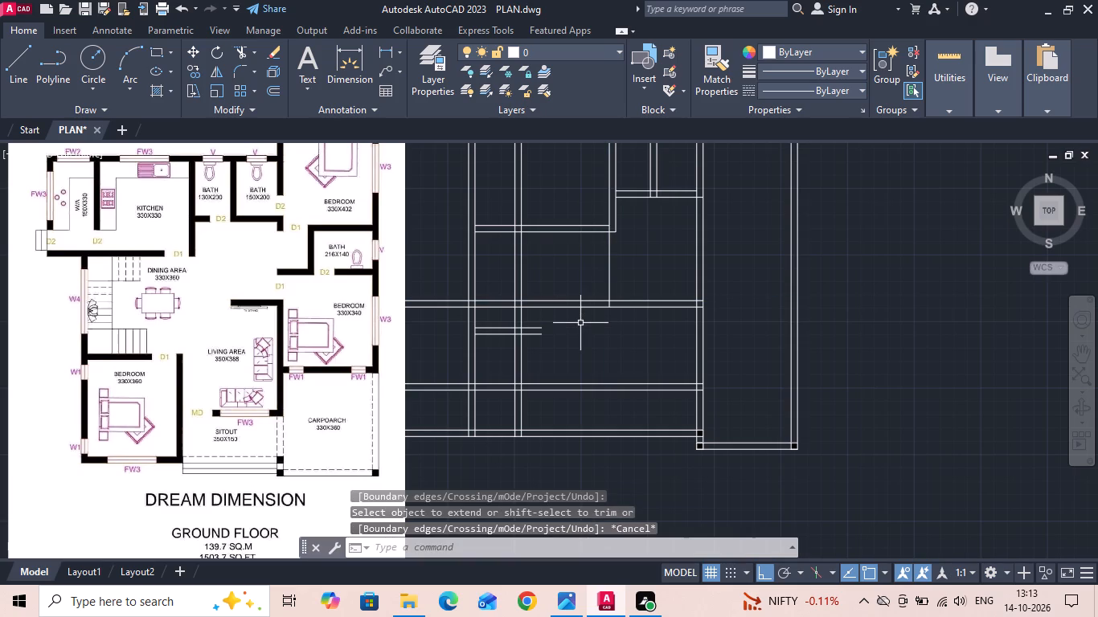
Trim both TV stand wall lines on the living area side of the extended vertical line.
text(TR)
key(space)
drag(585, 285, 587, 289)
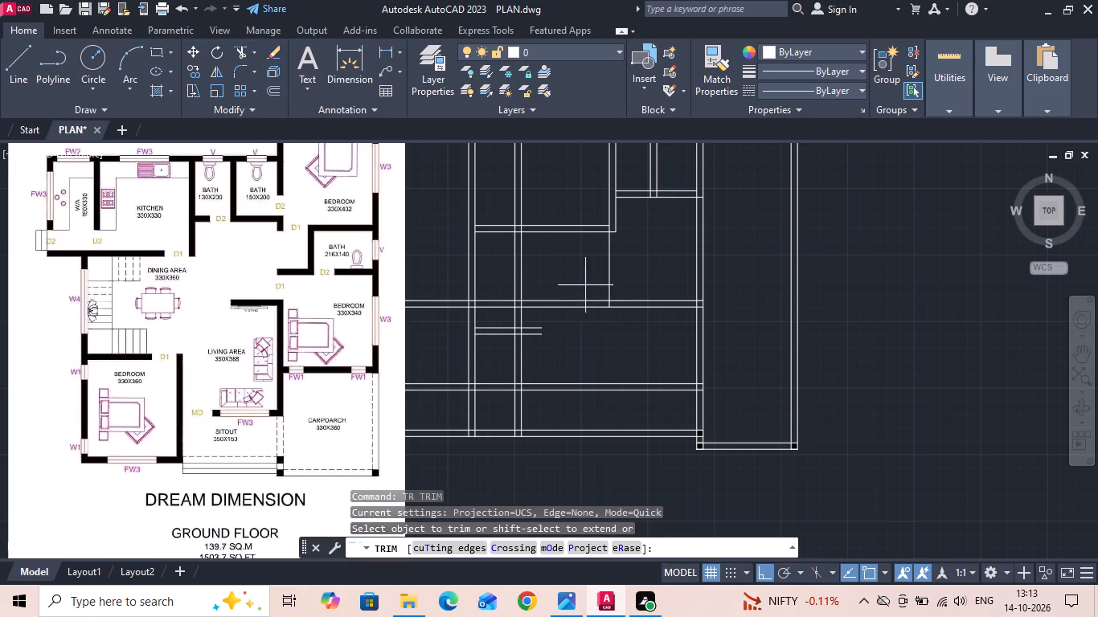
drag(587, 289, 588, 329)
key(Escape)
Erase the leftover TV stand wall segments and the short pair of horizontal wall lines below them.
drag(510, 351, 502, 331)
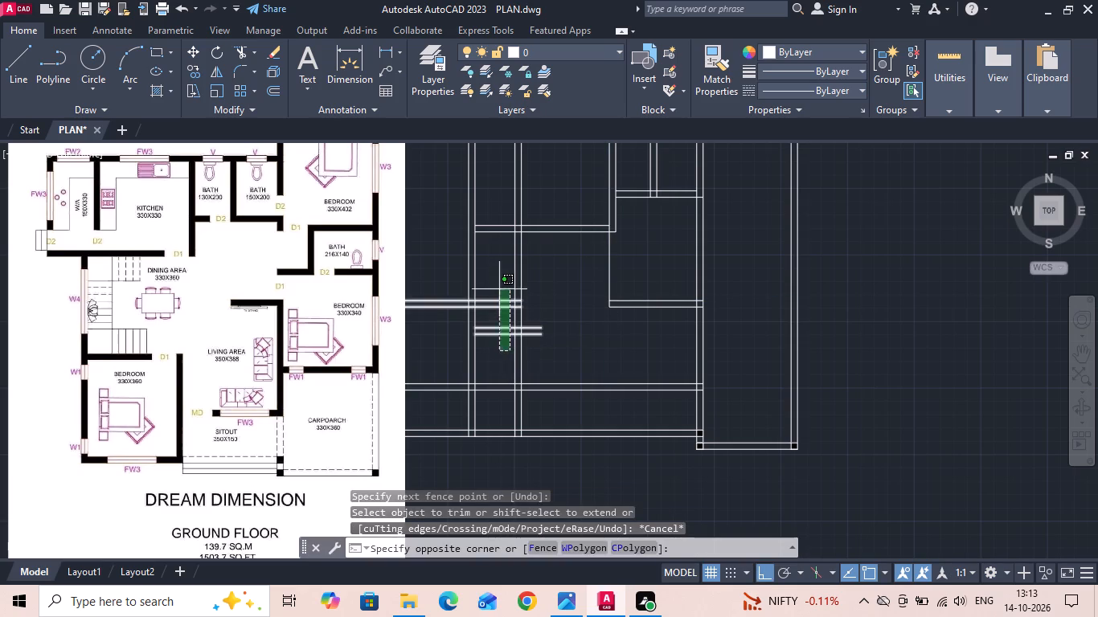
click(498, 288)
key(Delete)
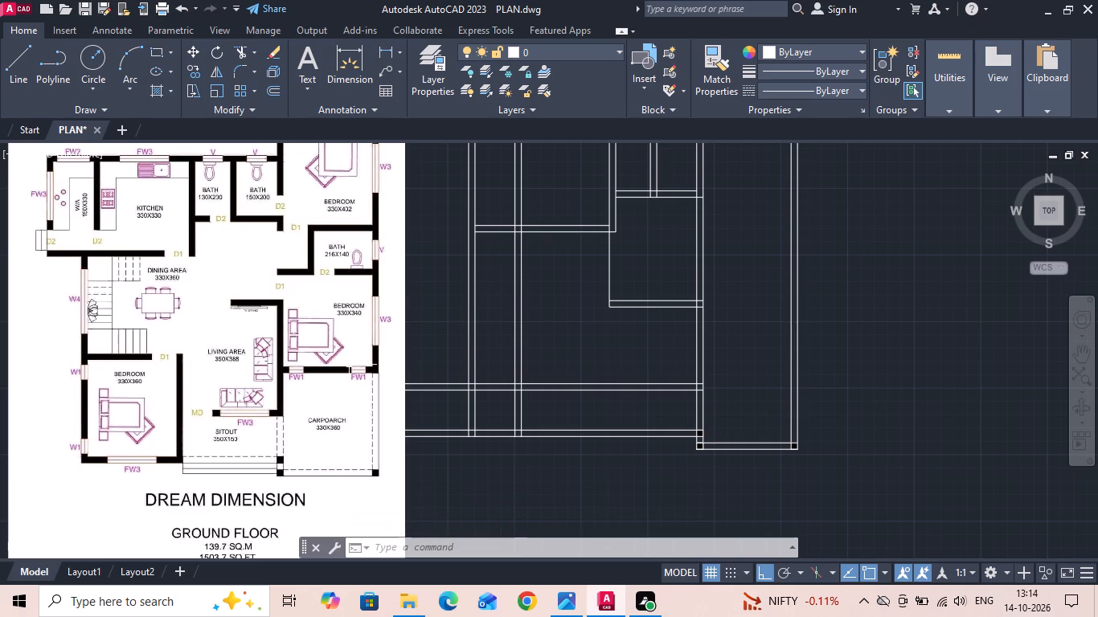
Trim away the extended vertical line between the bath wall corner and the TV stand wall, keeping its end cap.
key(t)
key(r)
key(space)
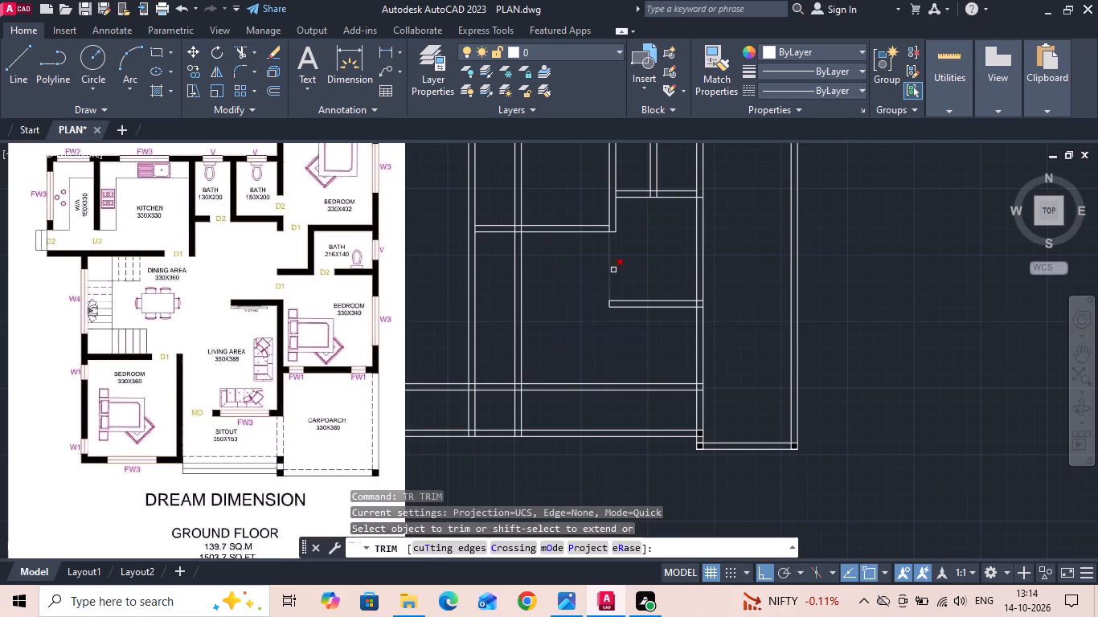
click(615, 270)
click(600, 268)
key(Escape)
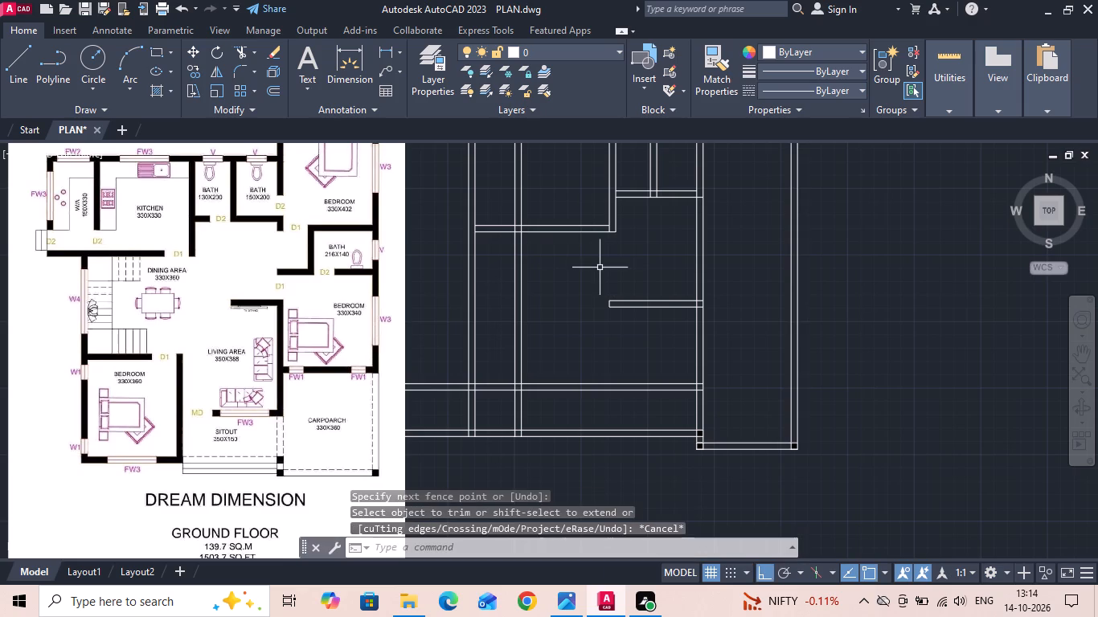
Trim the two vertical wall lines between the living area's front wall and the sitout's corner column.
middle_drag(631, 361, 647, 348)
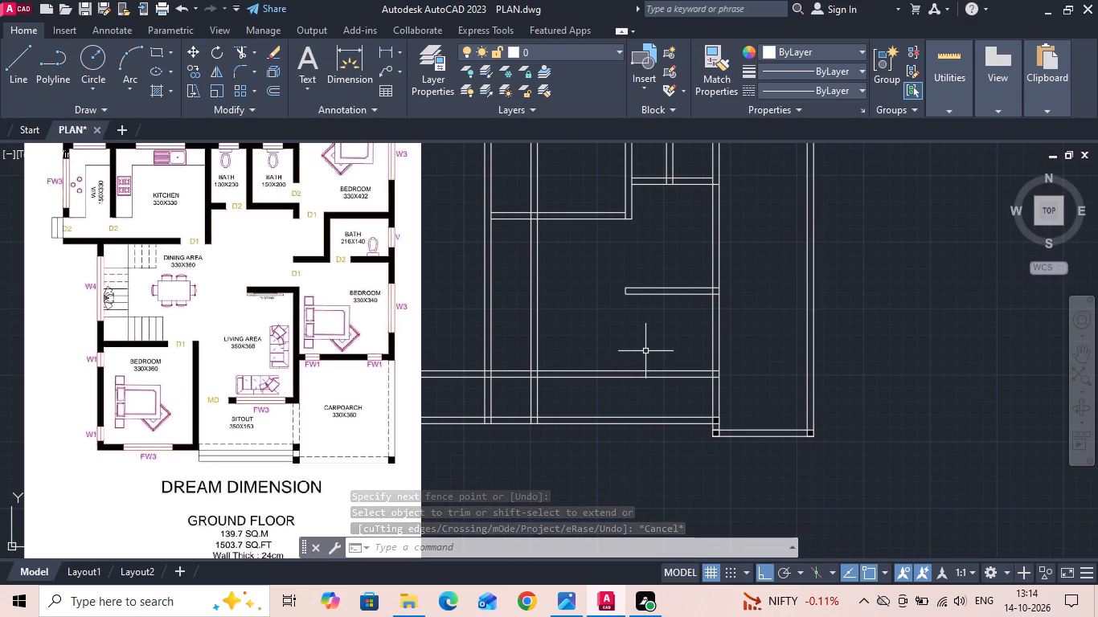
text(TR)
key(space)
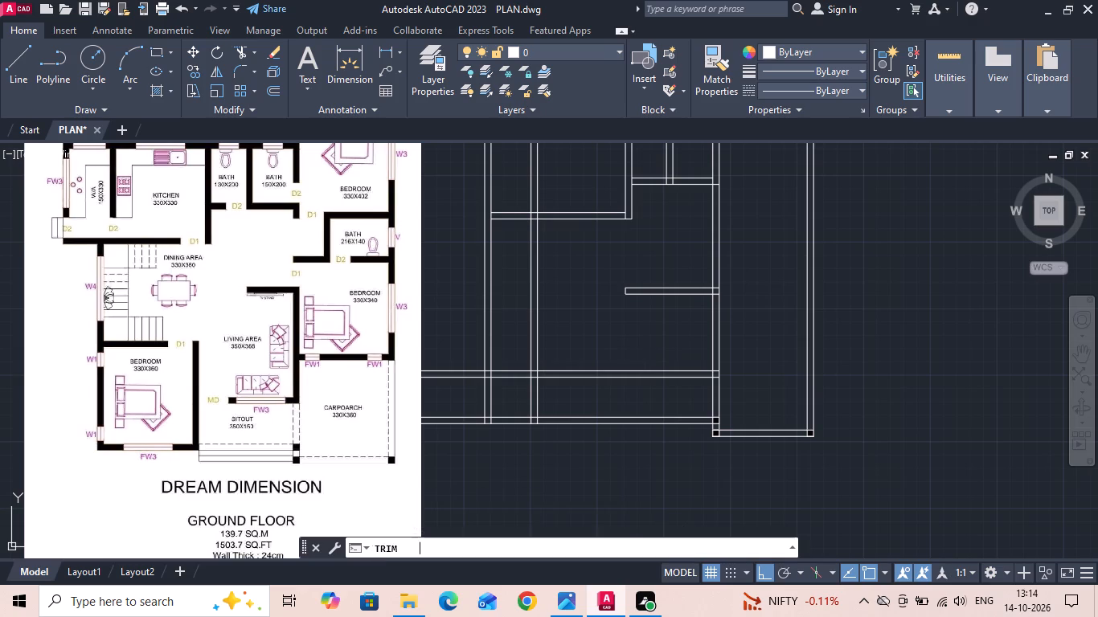
key(space)
scroll(735, 417, up, 1)
drag(724, 392, 717, 390)
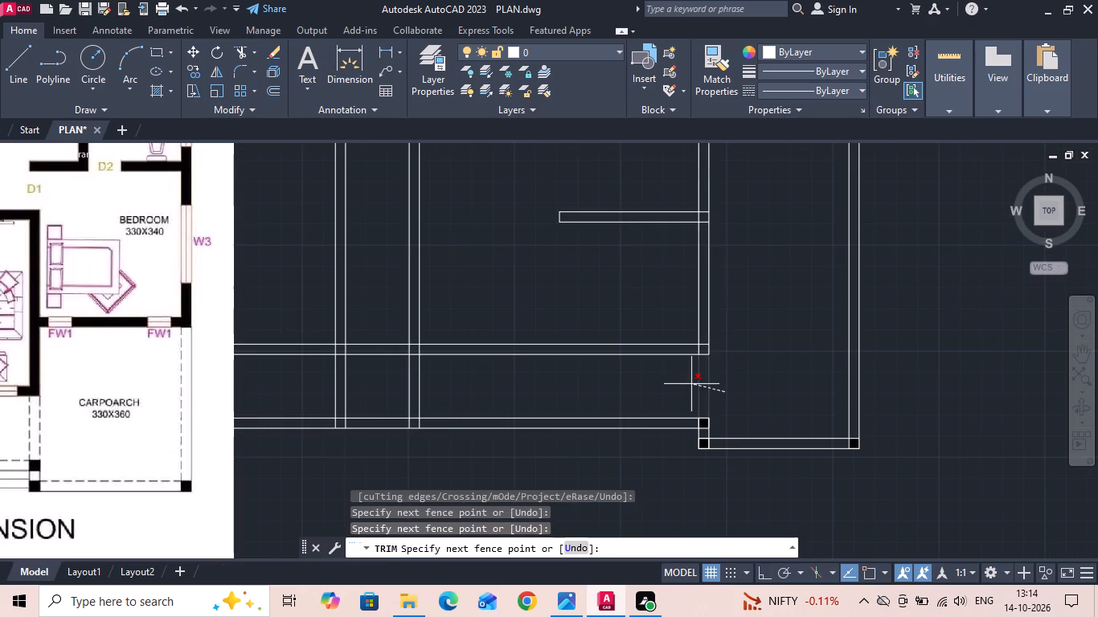
click(690, 384)
key(Escape)
scroll(854, 372, down, 1)
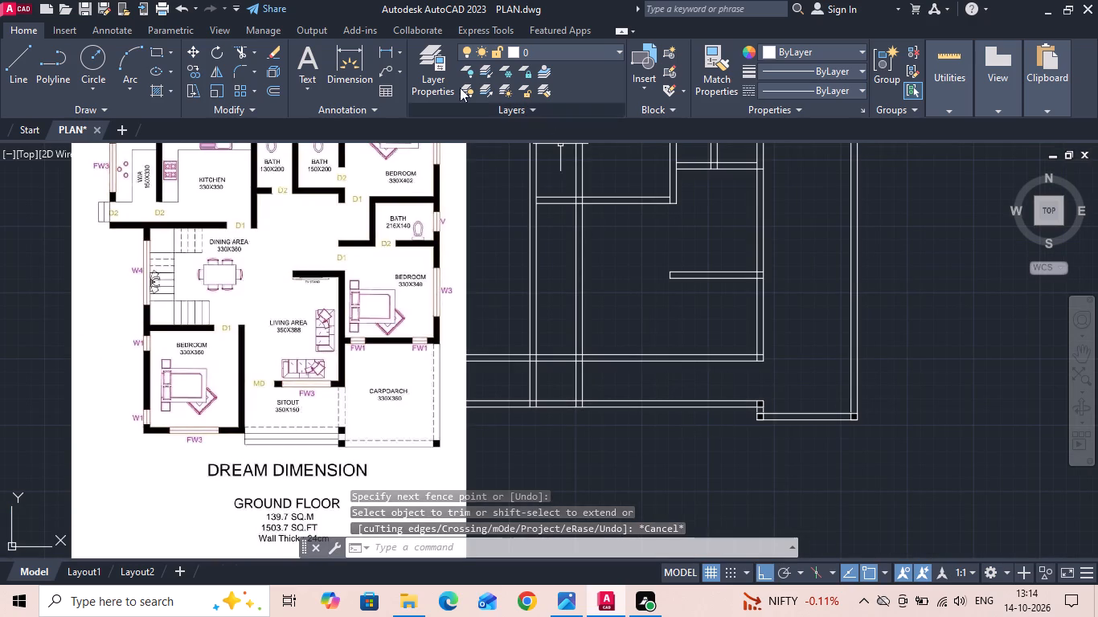
Draw a vertical line from the living area front wall's outer lower corner to the sitout column's upper outer corner.
click(28, 63)
scroll(756, 396, up, 2)
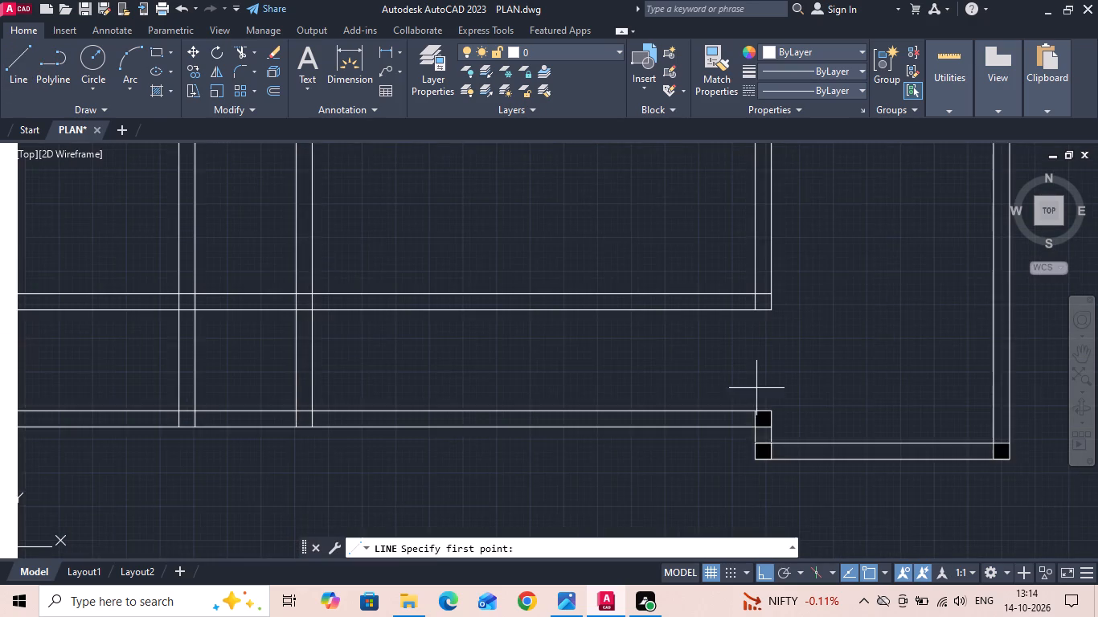
scroll(756, 377, up, 1)
click(778, 267)
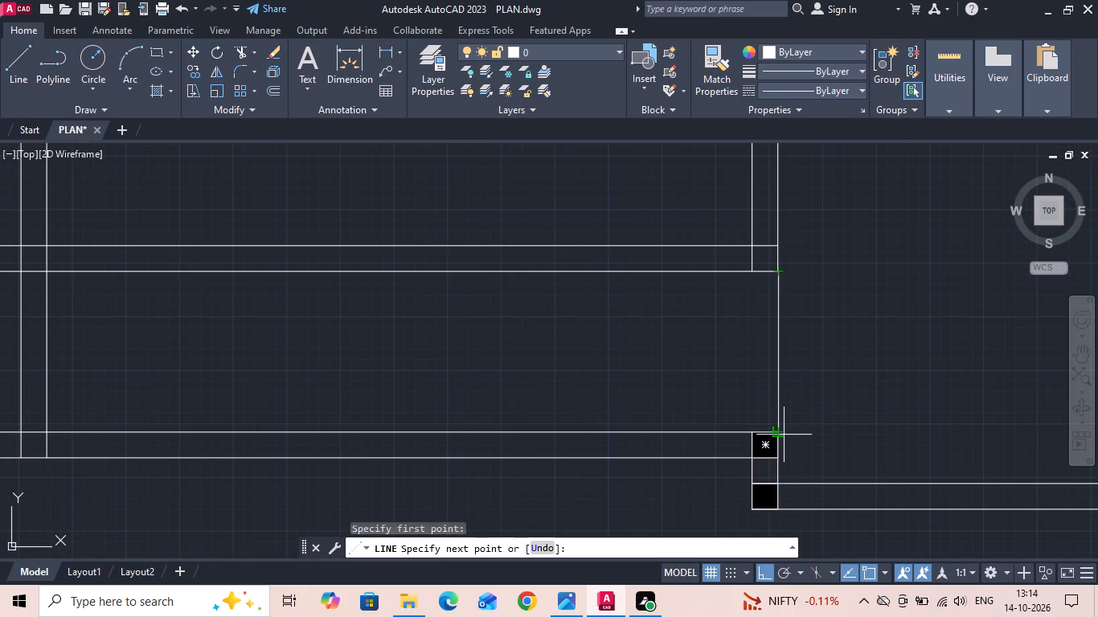
click(776, 431)
key(space)
Copy the new vertical line 24 cm toward the sitout.
drag(802, 357, 777, 360)
click(723, 358)
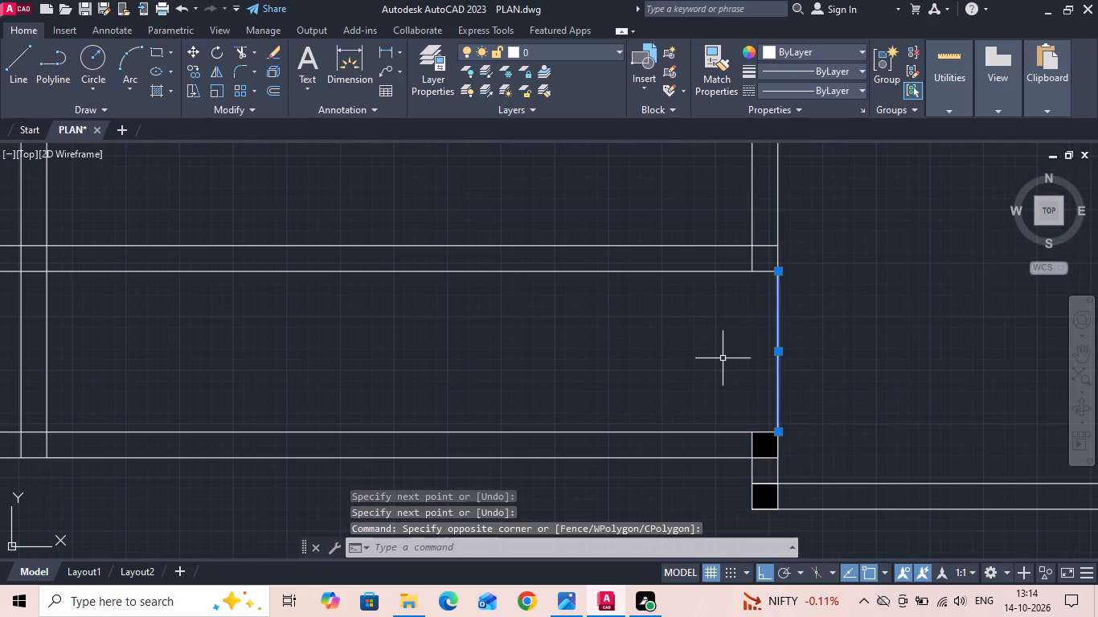
right_click(722, 358)
click(813, 308)
drag(639, 348, 572, 362)
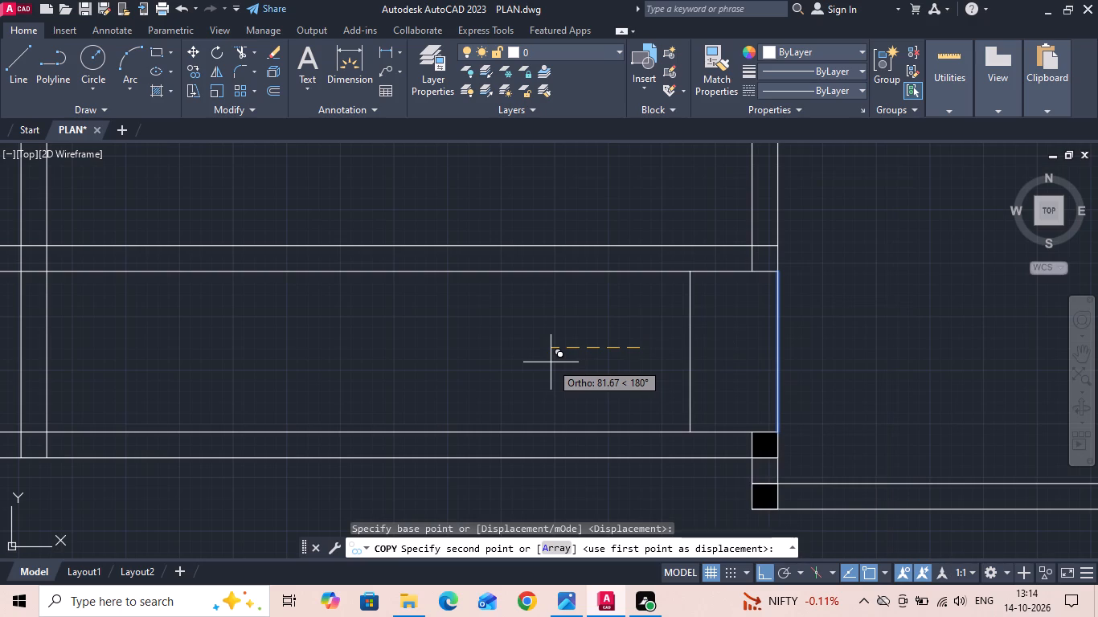
text(24)
key(Return)
key(Escape)
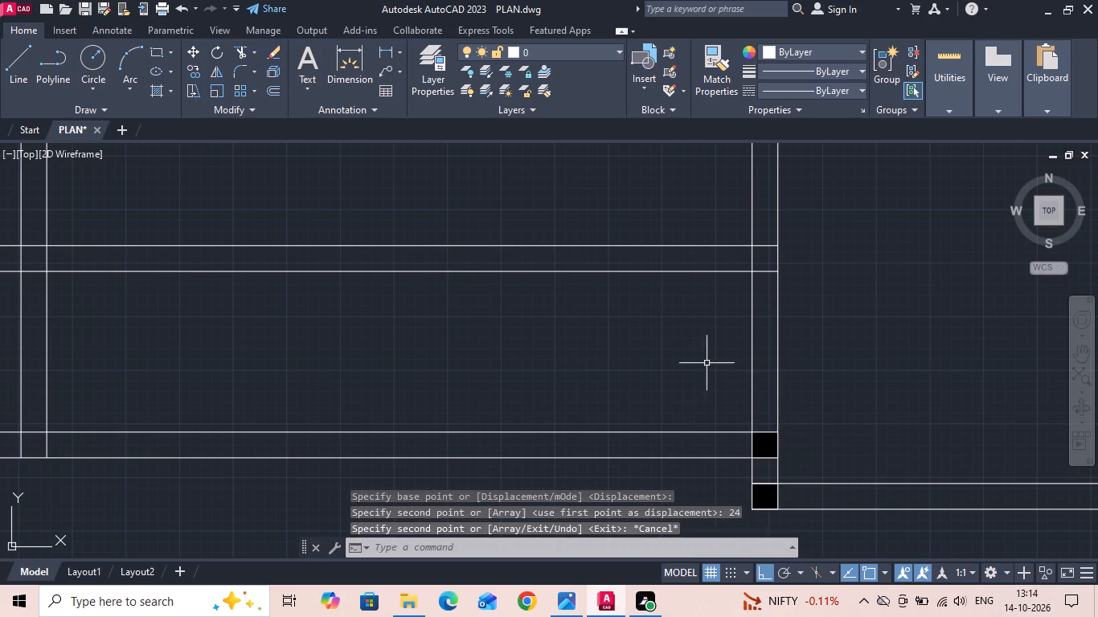
Load the ACAD_ISO02W100 ISO dash linetype into the drawing.
drag(805, 365, 703, 372)
click(702, 372)
click(764, 93)
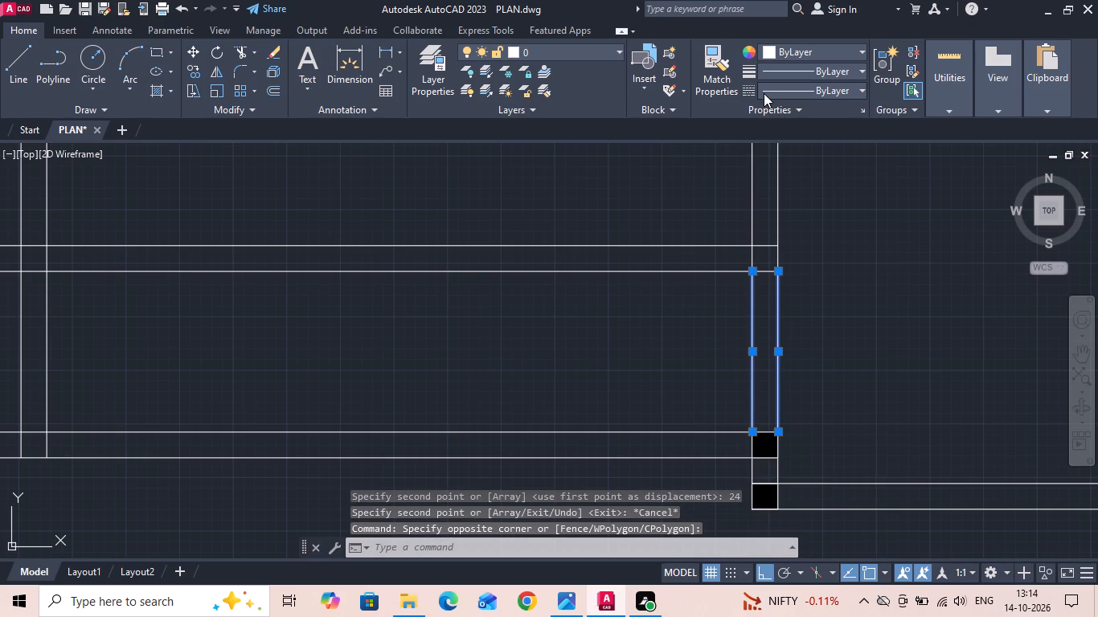
click(780, 162)
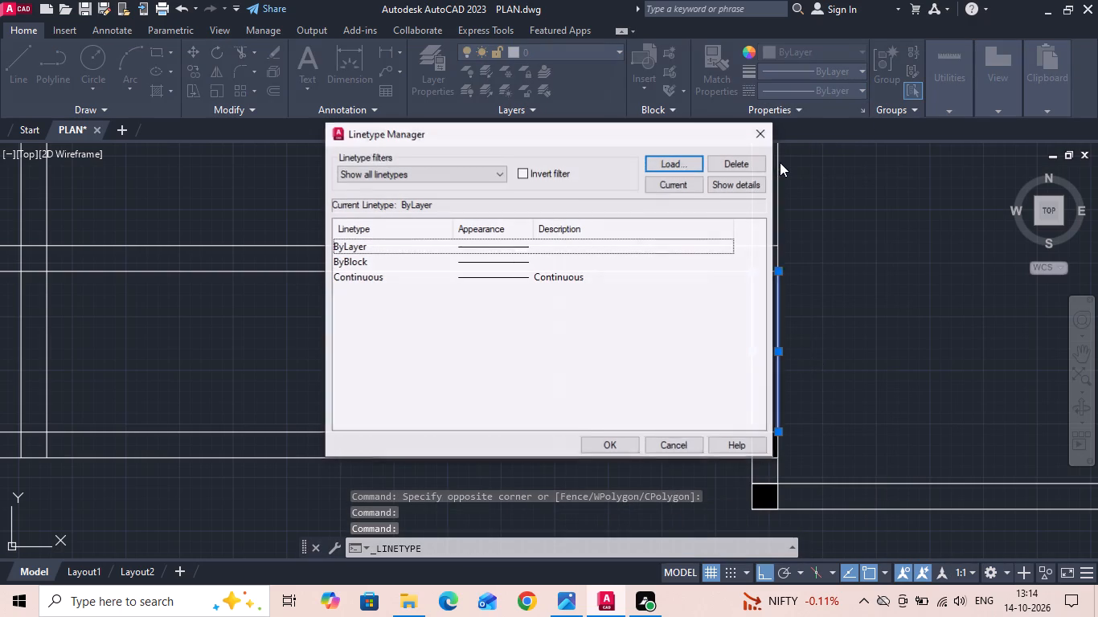
click(666, 165)
click(551, 267)
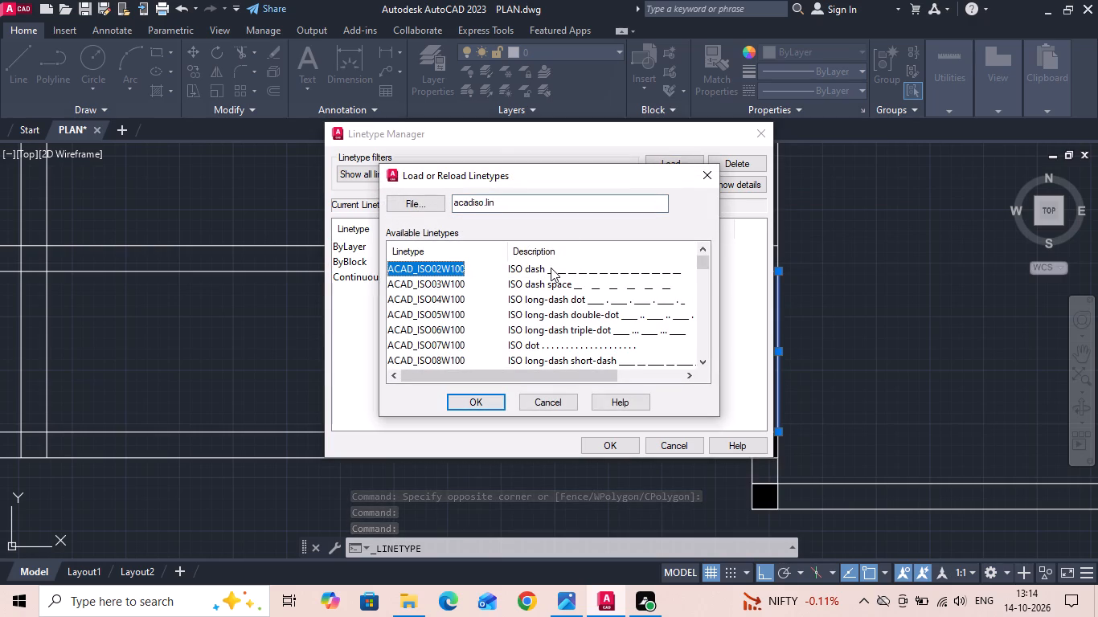
double_click(556, 268)
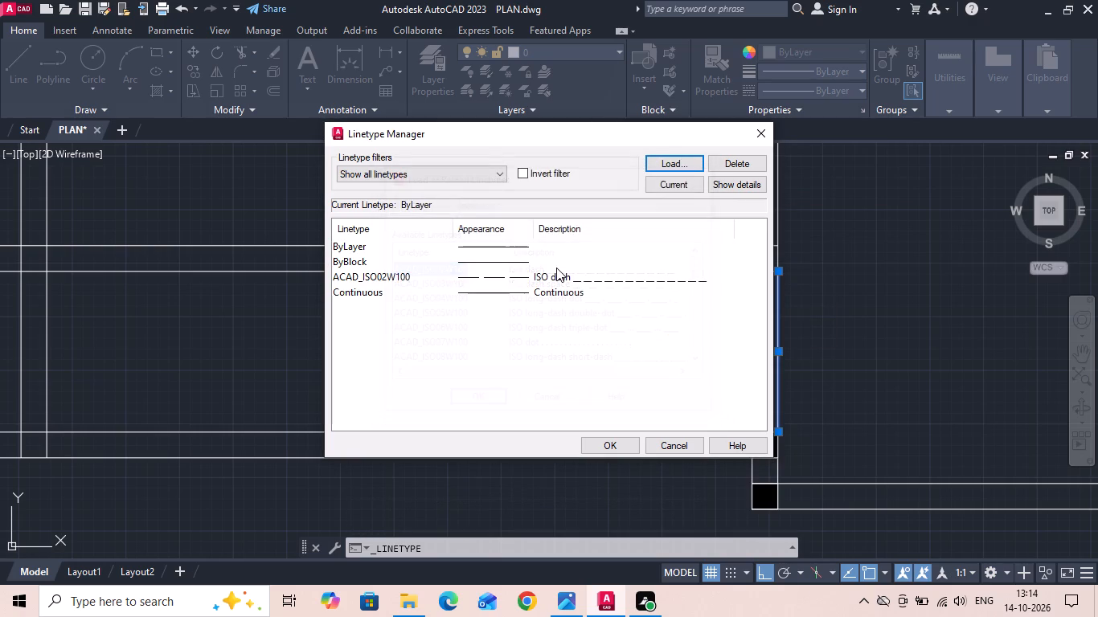
click(550, 276)
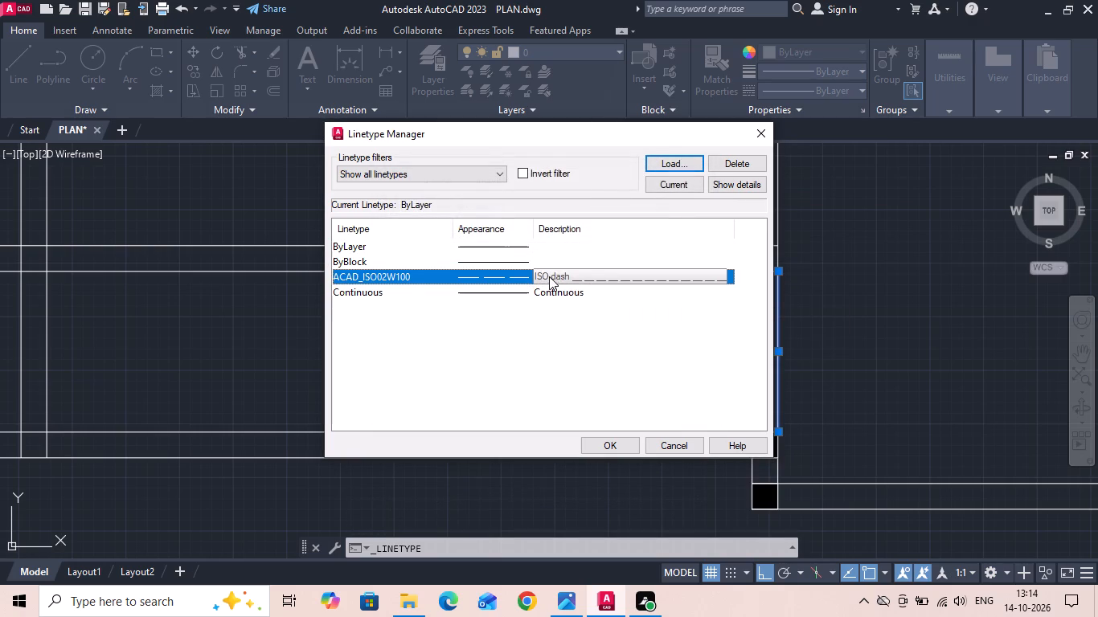
click(618, 444)
key(Escape)
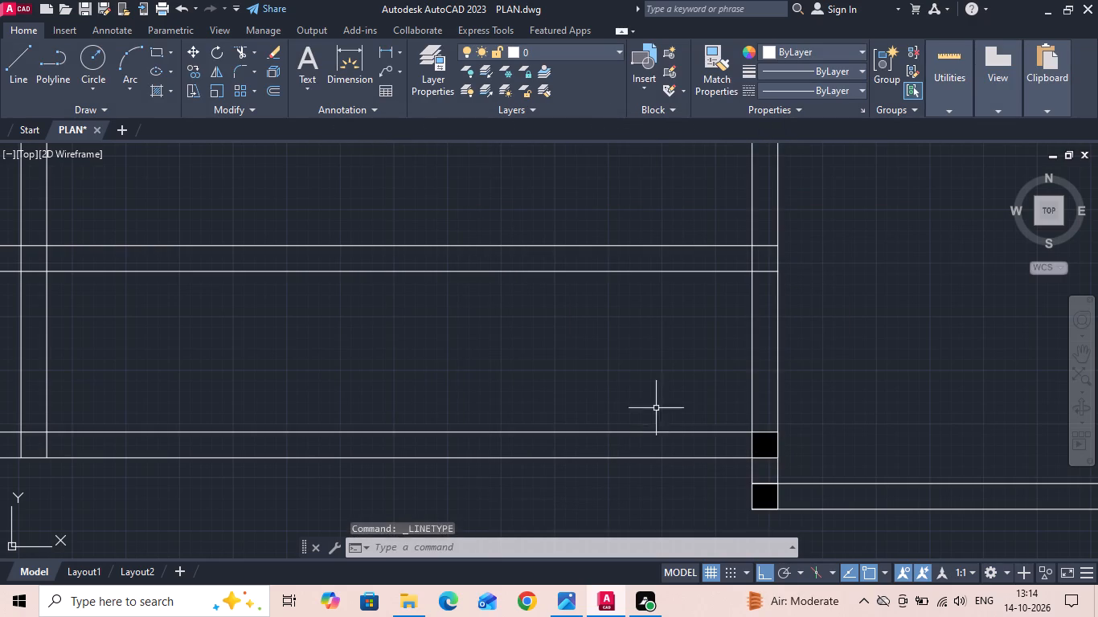
Apply the ACAD_ISO02W100 dashed linetype to the two vertical lines between the sitout and the car porch.
drag(804, 361, 756, 351)
click(701, 345)
click(821, 92)
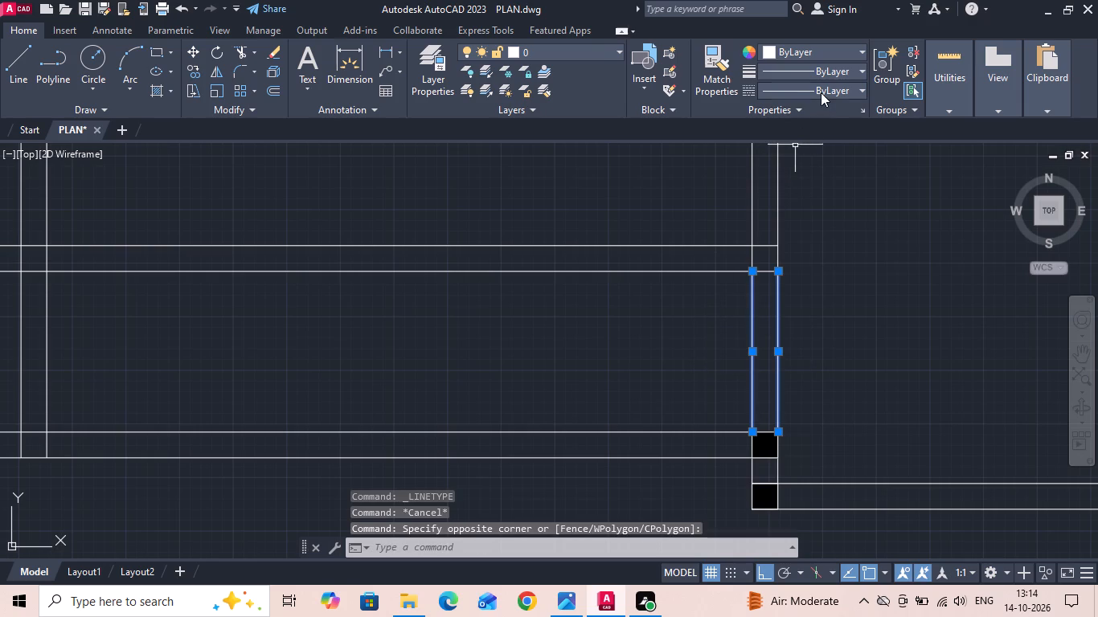
click(811, 145)
key(Escape)
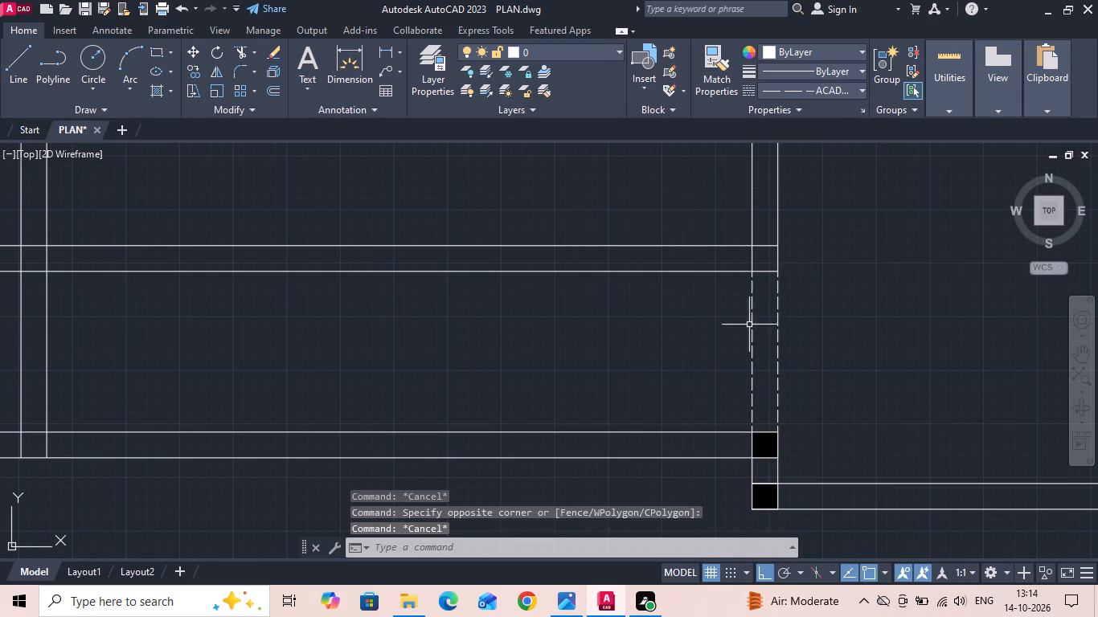
key(Escape)
Save the PLAN drawing.
scroll(740, 333, down, 3)
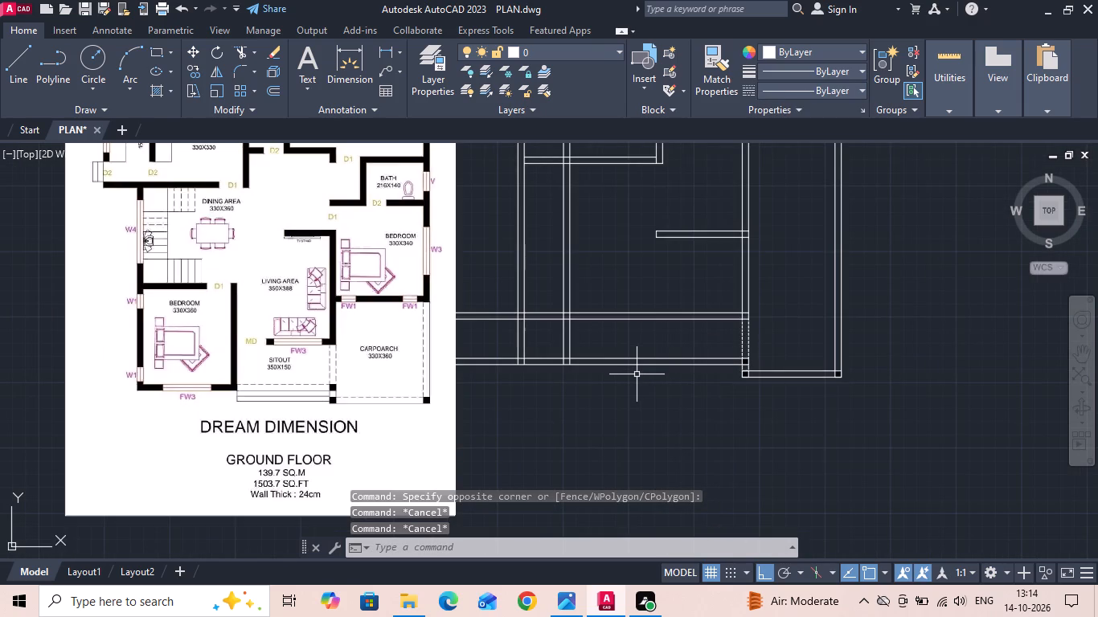
scroll(649, 275, up, 1)
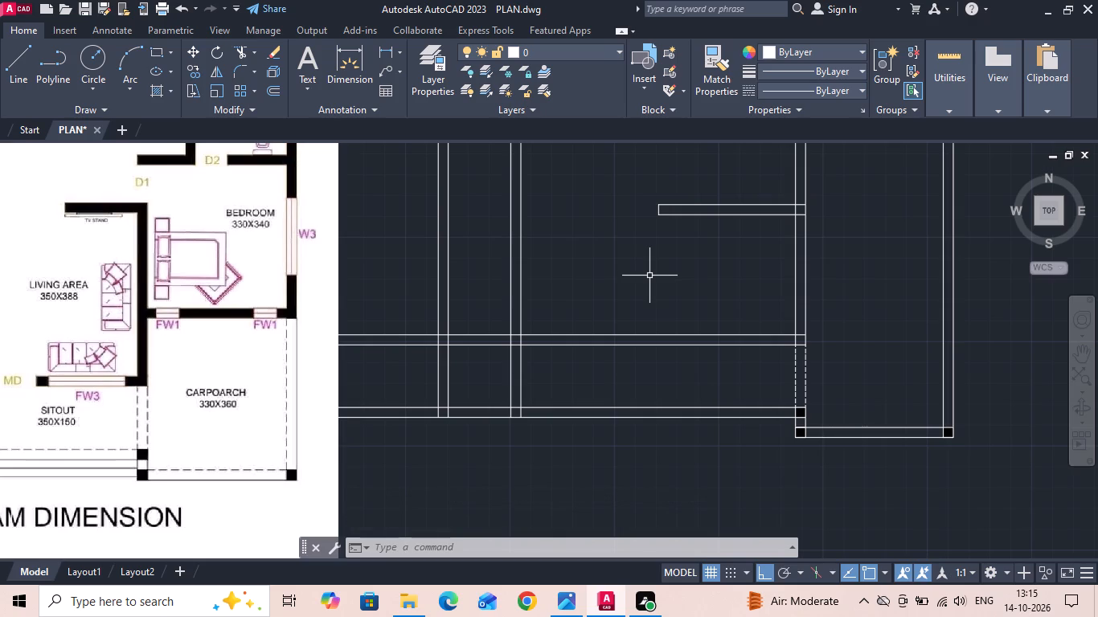
key(ctrl+s)
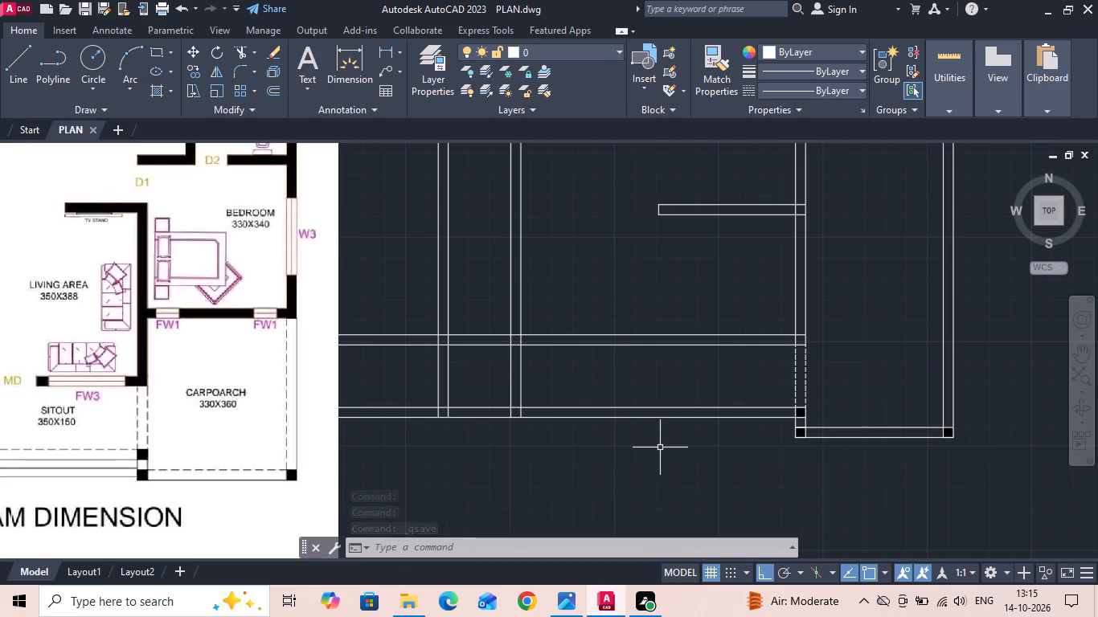
middle_drag(690, 384, 783, 390)
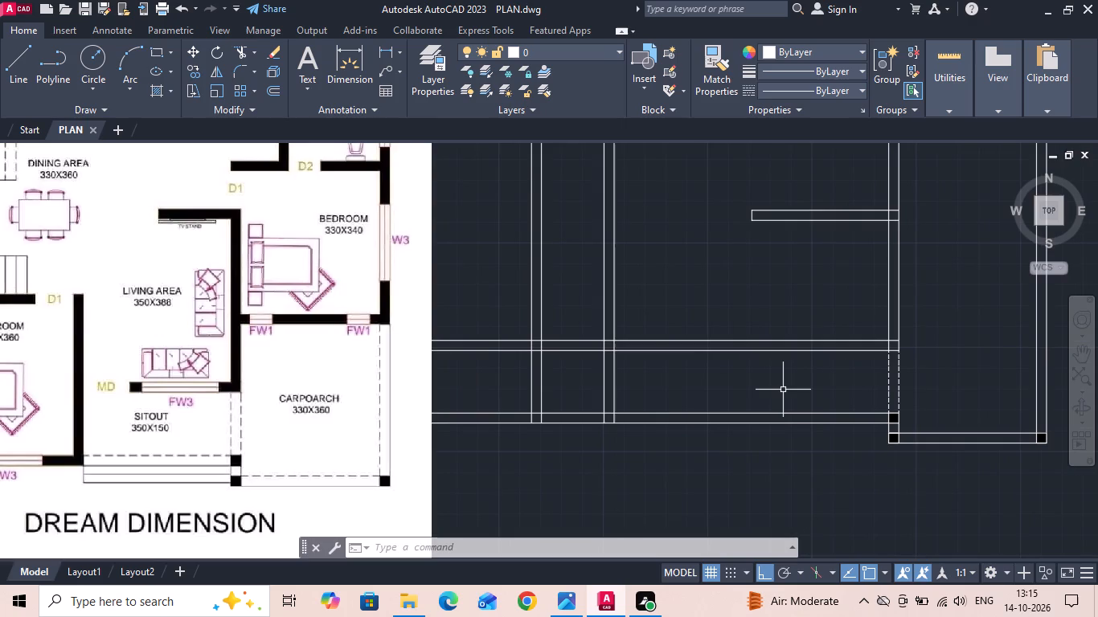
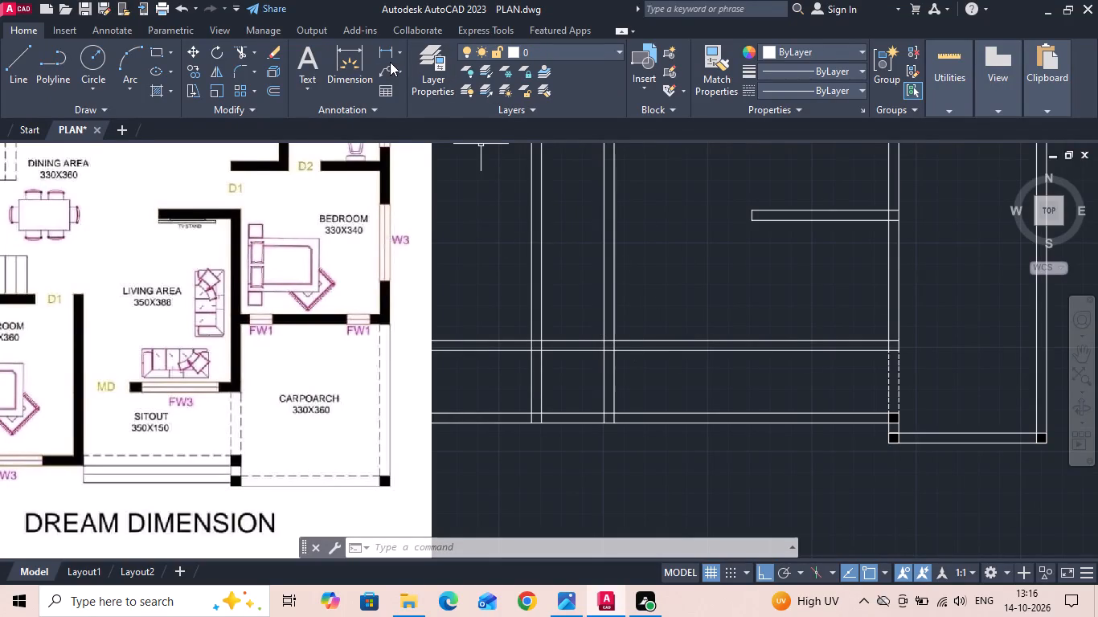
Offset the inner line of the living area's east wall 350 cm west.
key(Escape)
key(o)
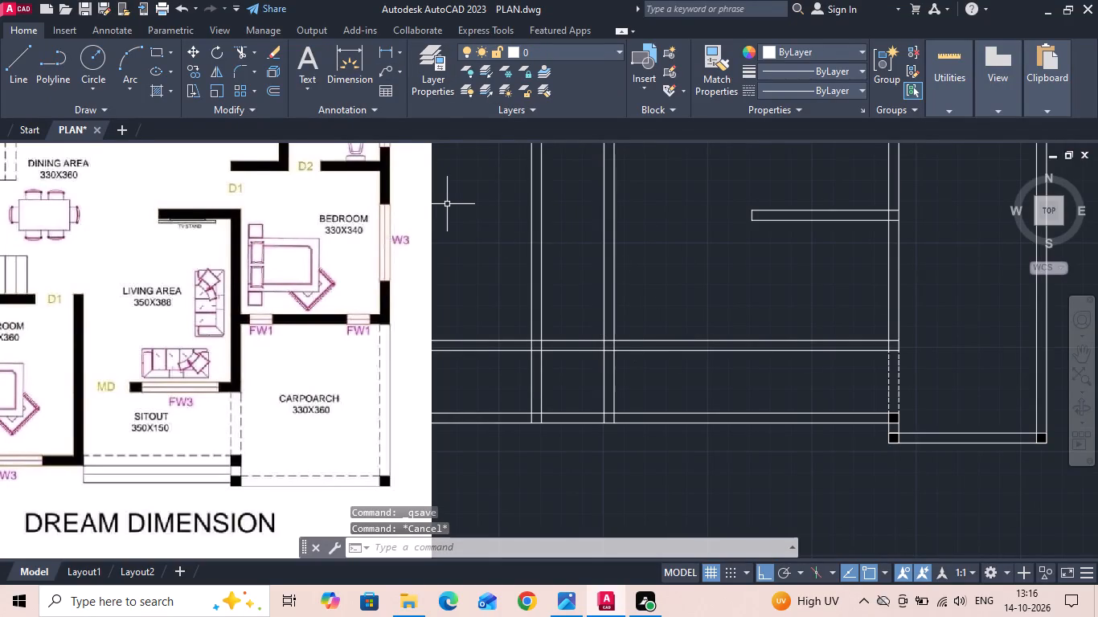
key(Return)
key(3)
text(50)
key(Return)
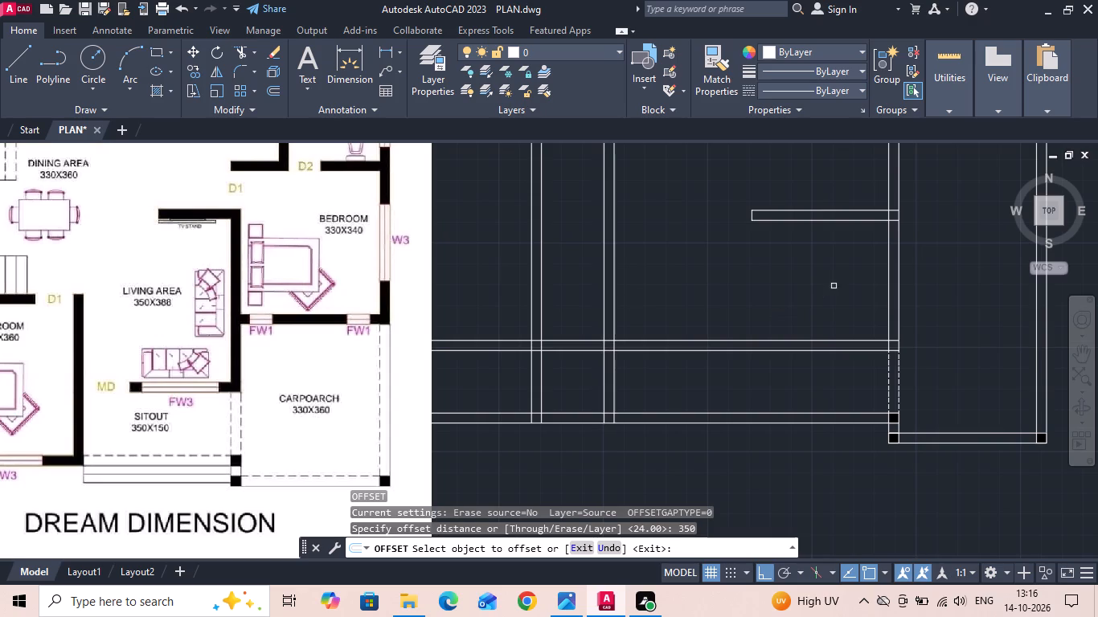
click(890, 284)
click(795, 305)
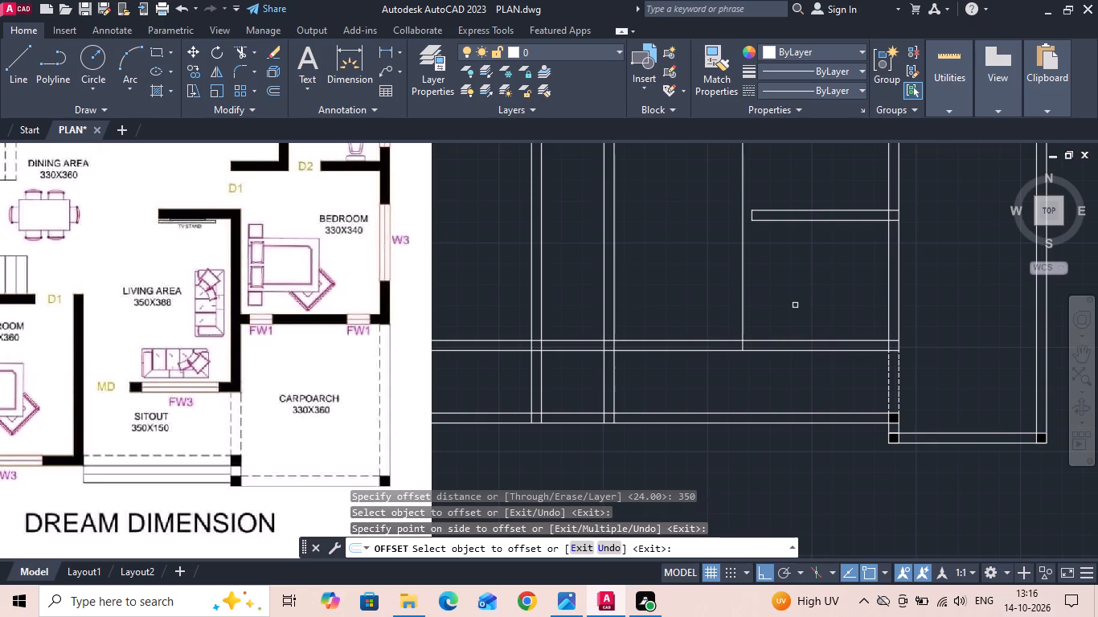
key(Escape)
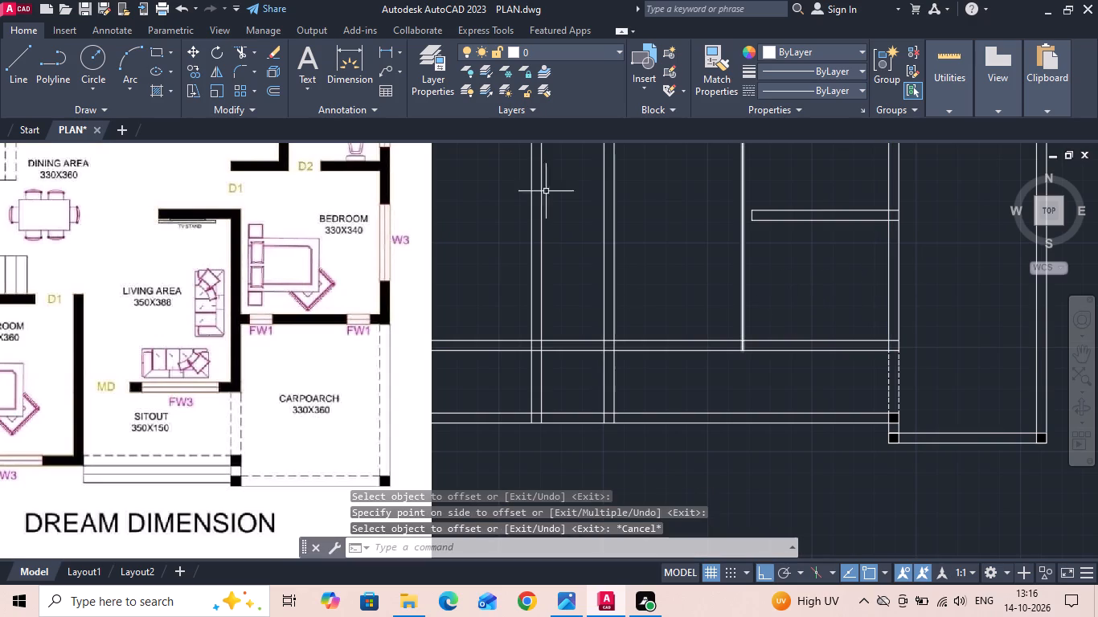
Measure the living area's width between the east wall's inner line and the new line.
click(383, 51)
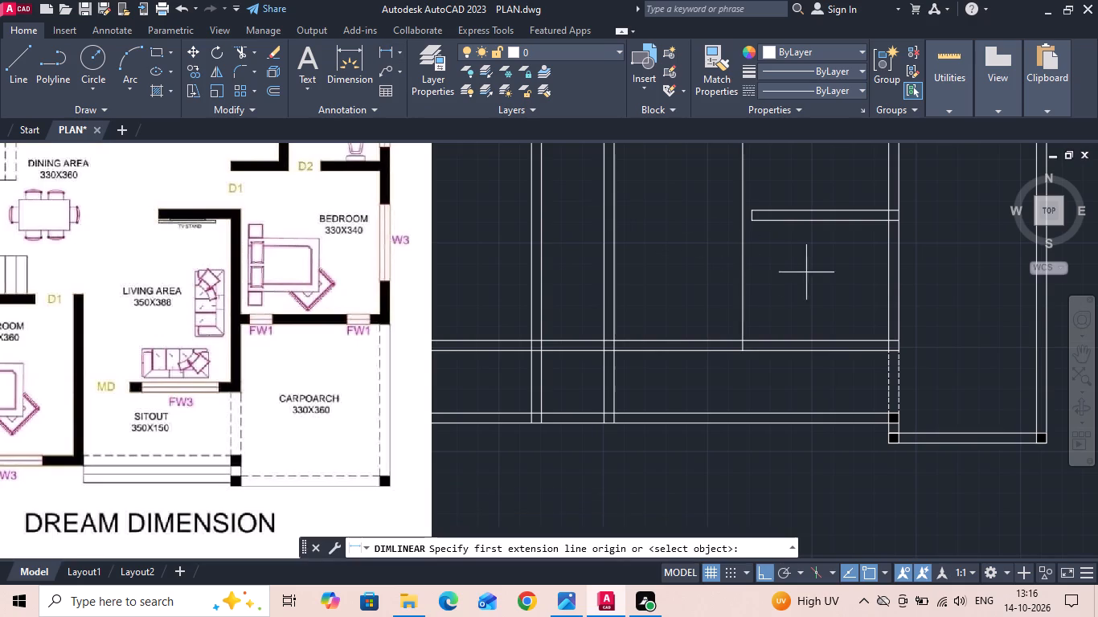
click(887, 279)
click(745, 276)
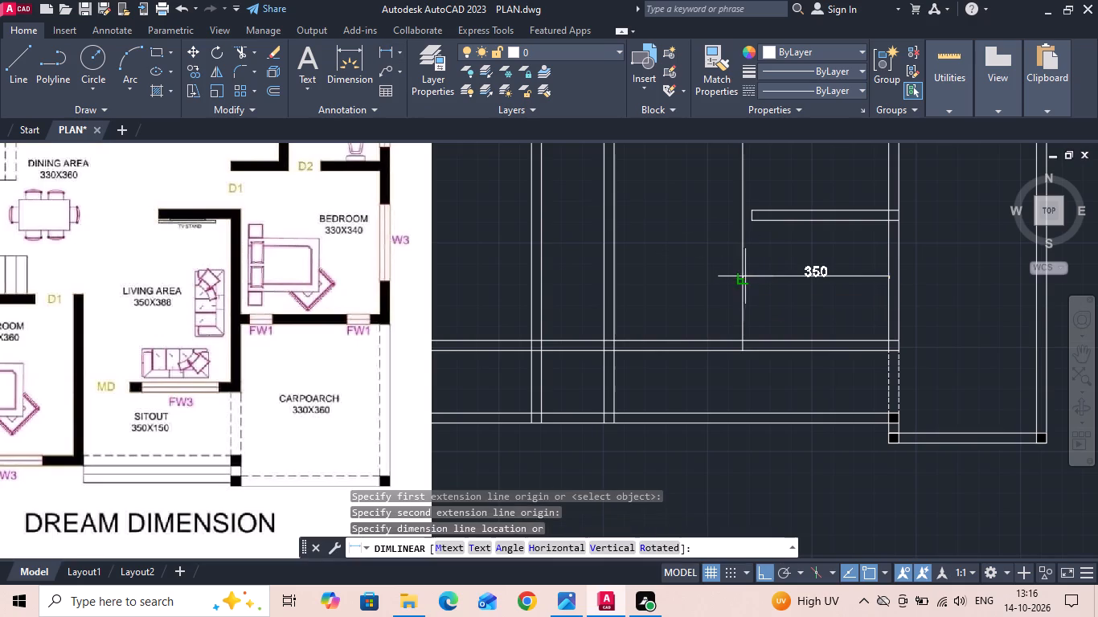
key(Escape)
Offset the new vertical line 24 cm west to form the wall between the living area and the front bedroom.
key(o)
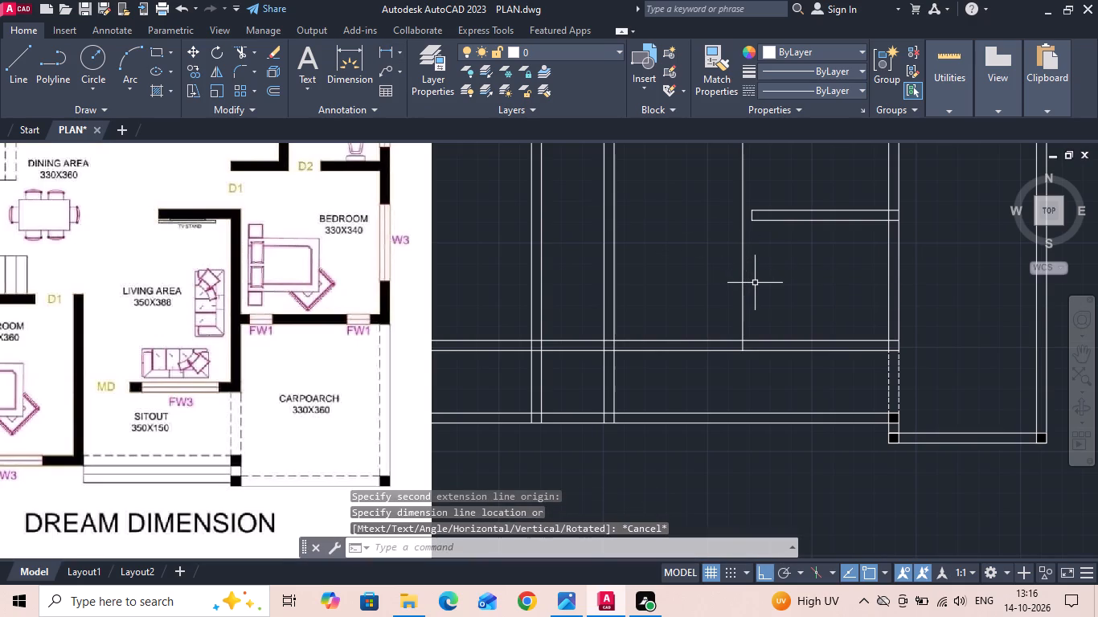
key(Return)
text(24)
key(Return)
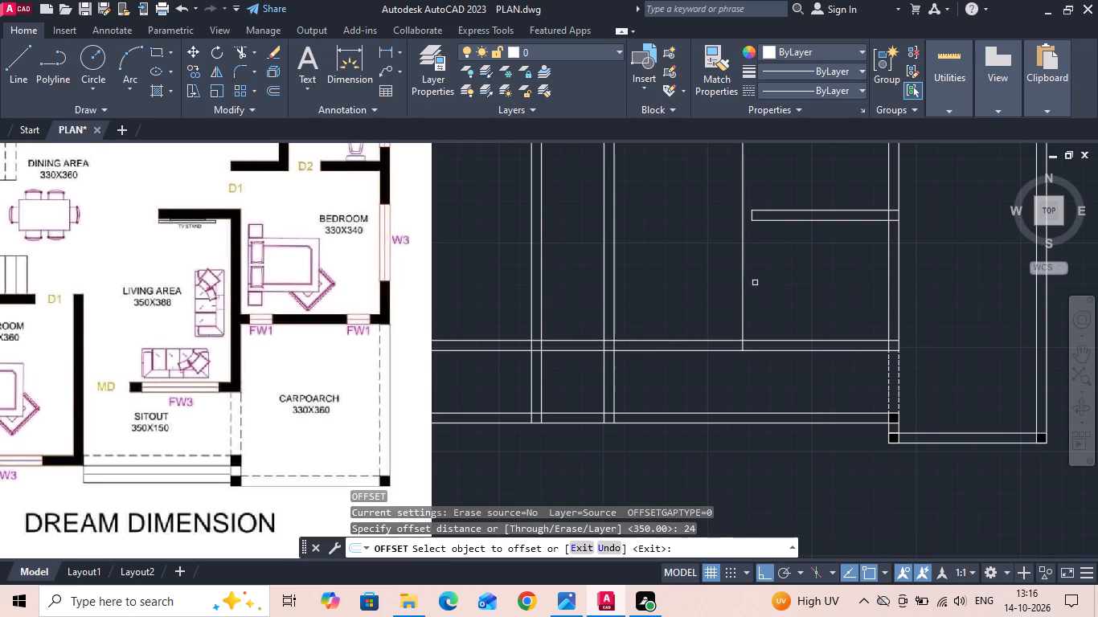
drag(741, 295, 734, 296)
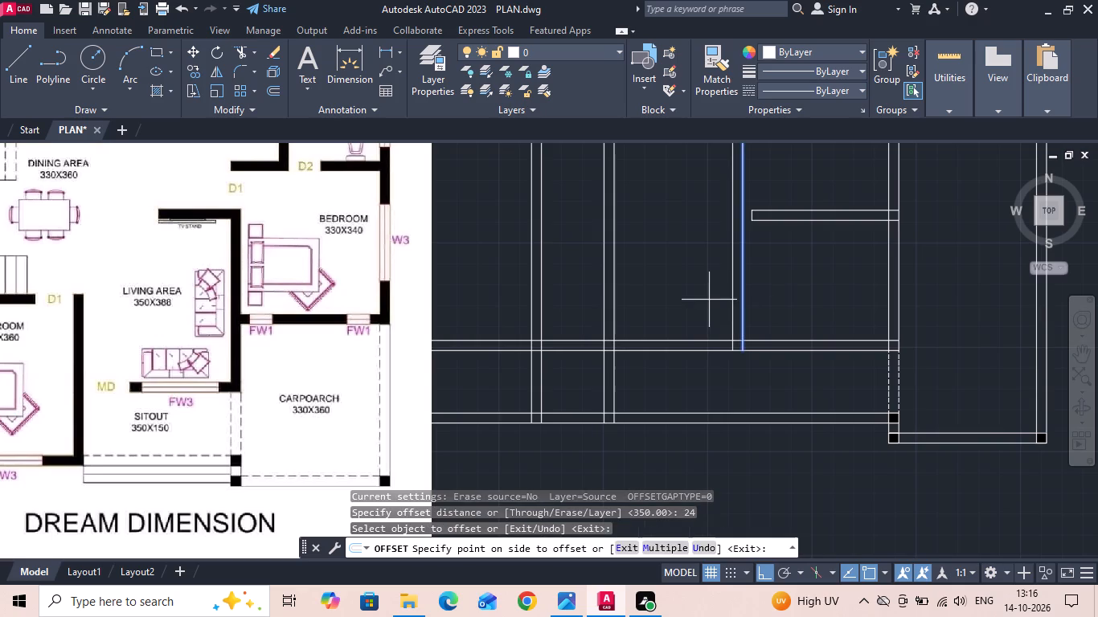
click(707, 300)
key(Escape)
Extend both lines of the new 24 cm wall south to the outermost front line of the sitout.
text(EX)
key(space)
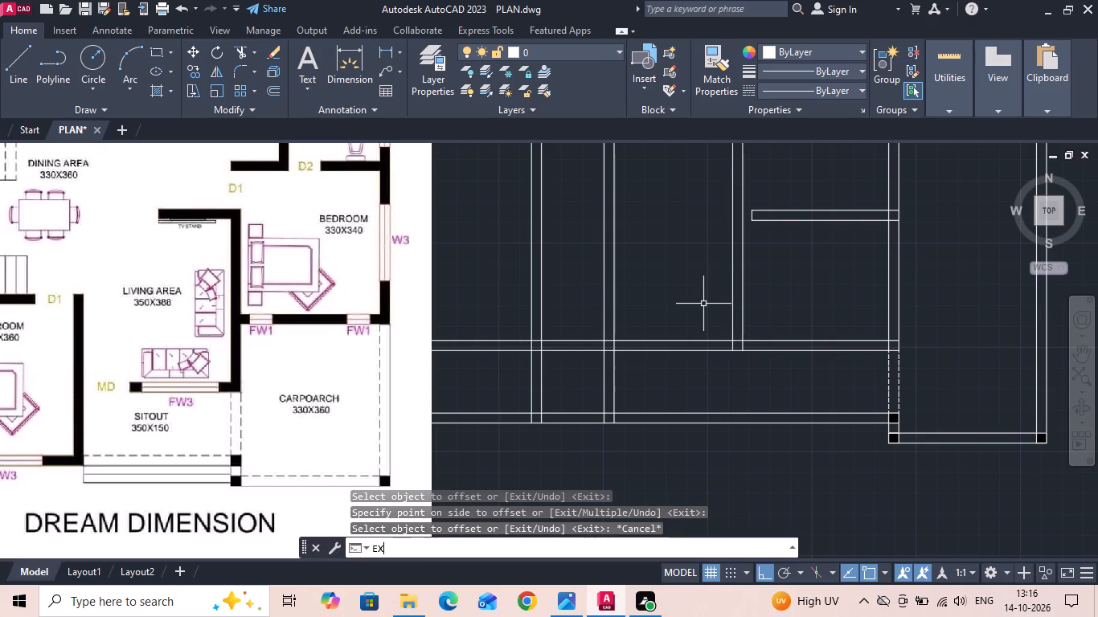
drag(711, 299, 807, 309)
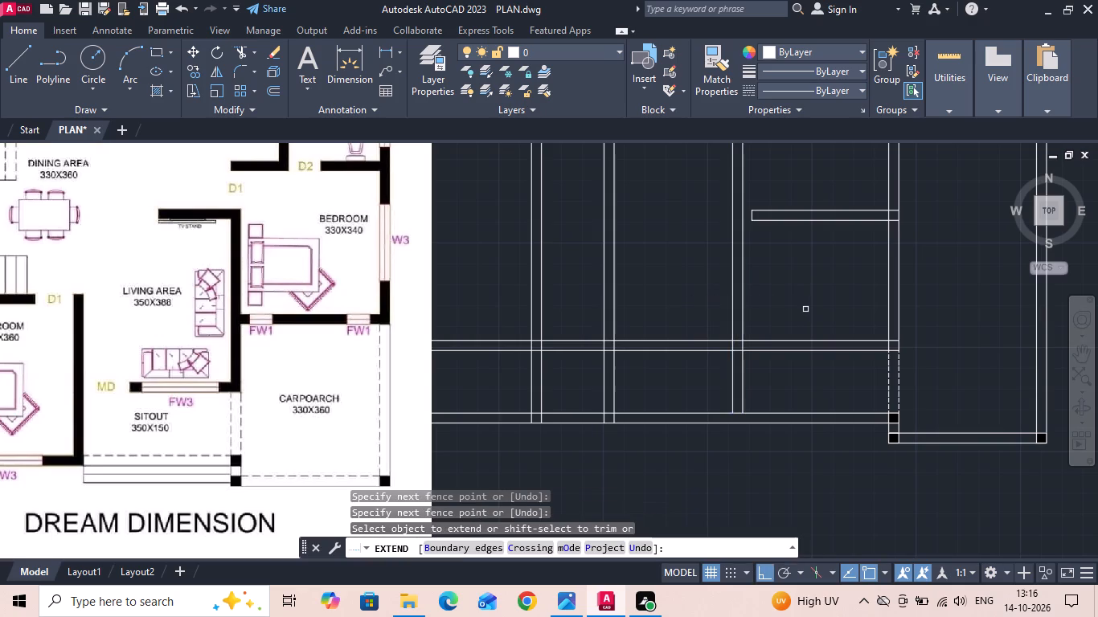
drag(752, 393, 754, 390)
drag(754, 390, 739, 389)
click(694, 383)
key(Escape)
Trim the kitchen partition's lines between the kitchen's south wall and the living front wall, and the horizontal lines projecting beyond the west outer wall.
scroll(646, 433, down, 3)
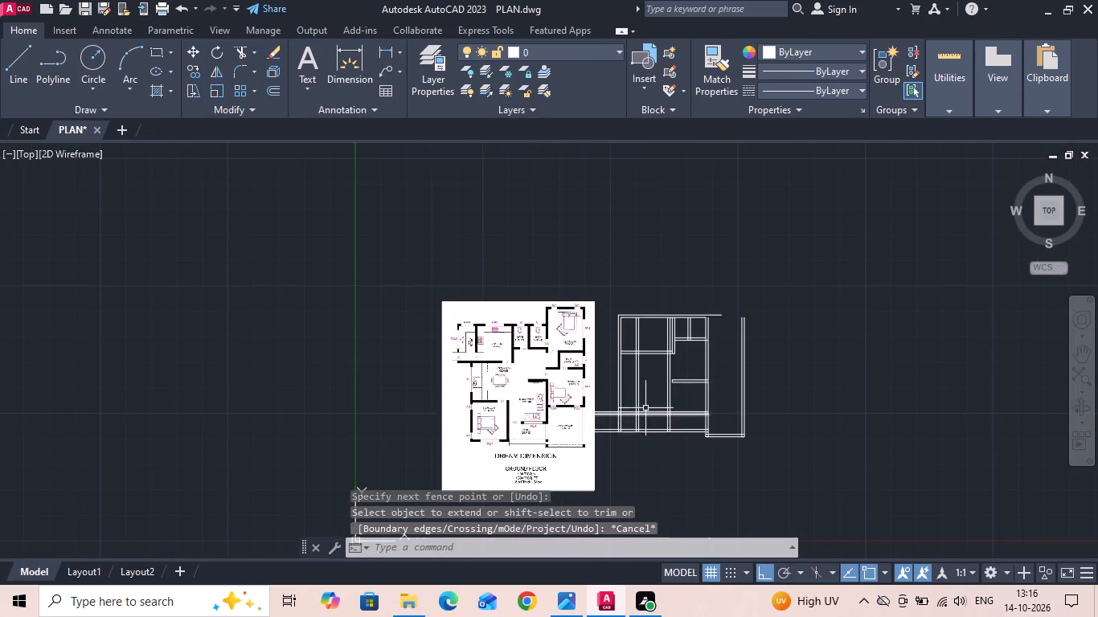
scroll(645, 407, up, 2)
text(TR)
key(space)
drag(651, 384, 615, 362)
middle_drag(637, 289, 641, 277)
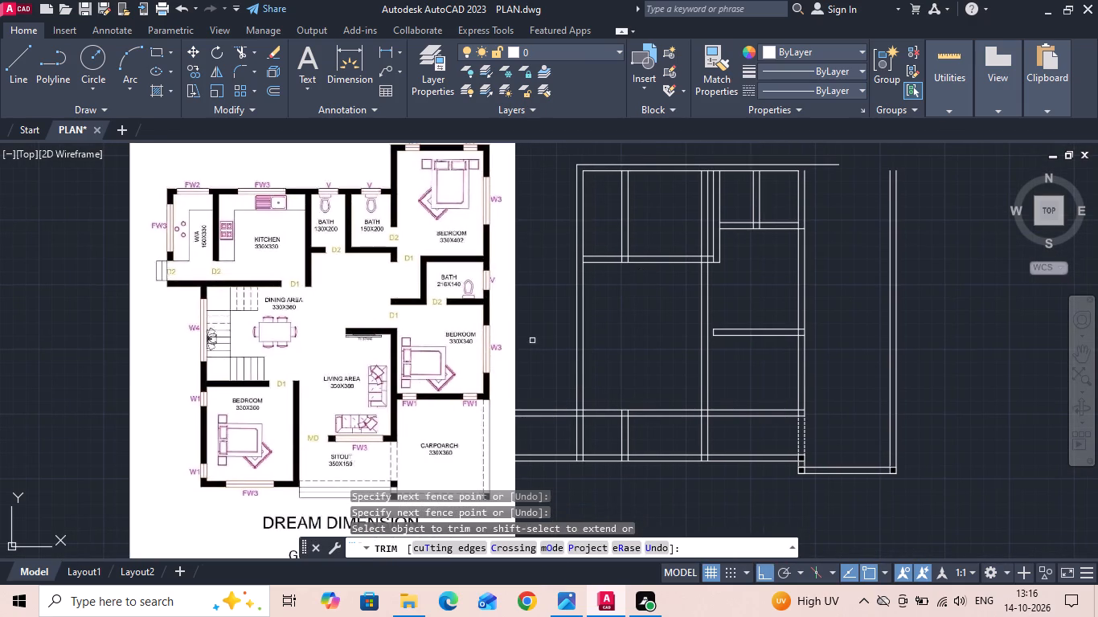
drag(549, 379, 563, 483)
key(Escape)
Erase the two leftover vertical partition lines between the living front wall and the sitout's front lines.
drag(650, 432, 622, 439)
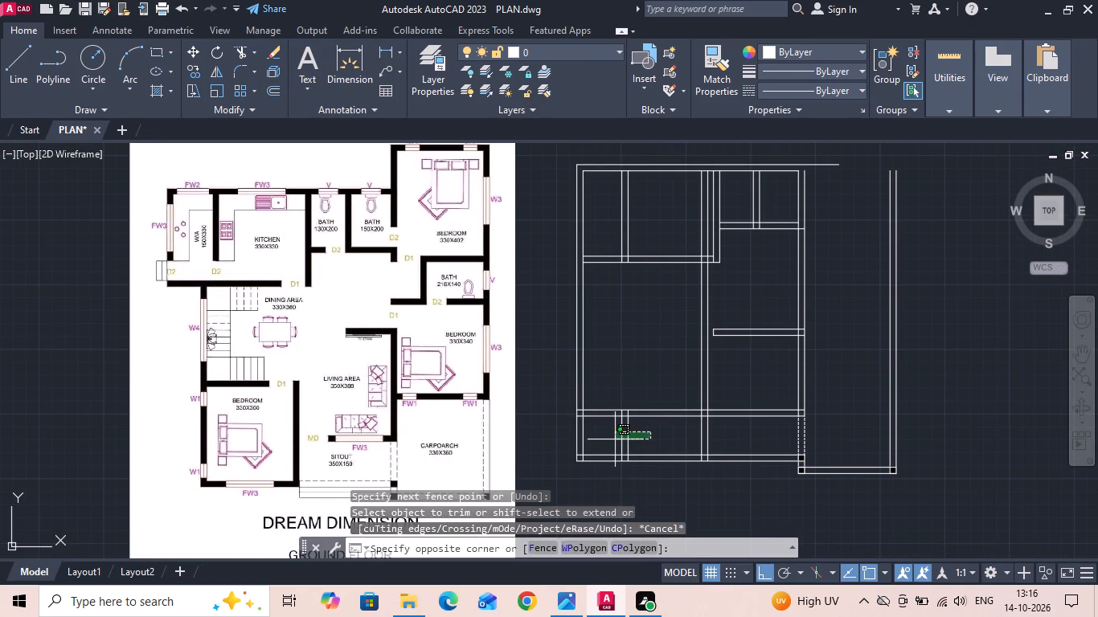
click(612, 439)
key(Delete)
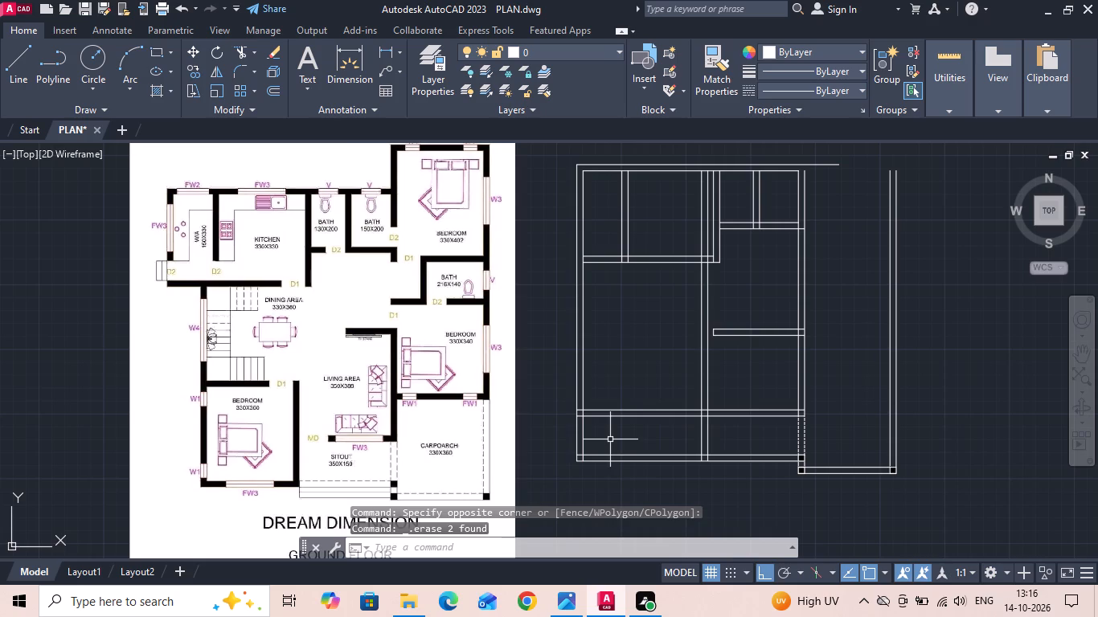
Trim the inner front line where it crosses the new 24 cm wall beside the sitout.
scroll(725, 452, up, 1)
middle_drag(726, 452, 723, 442)
key(t)
key(r)
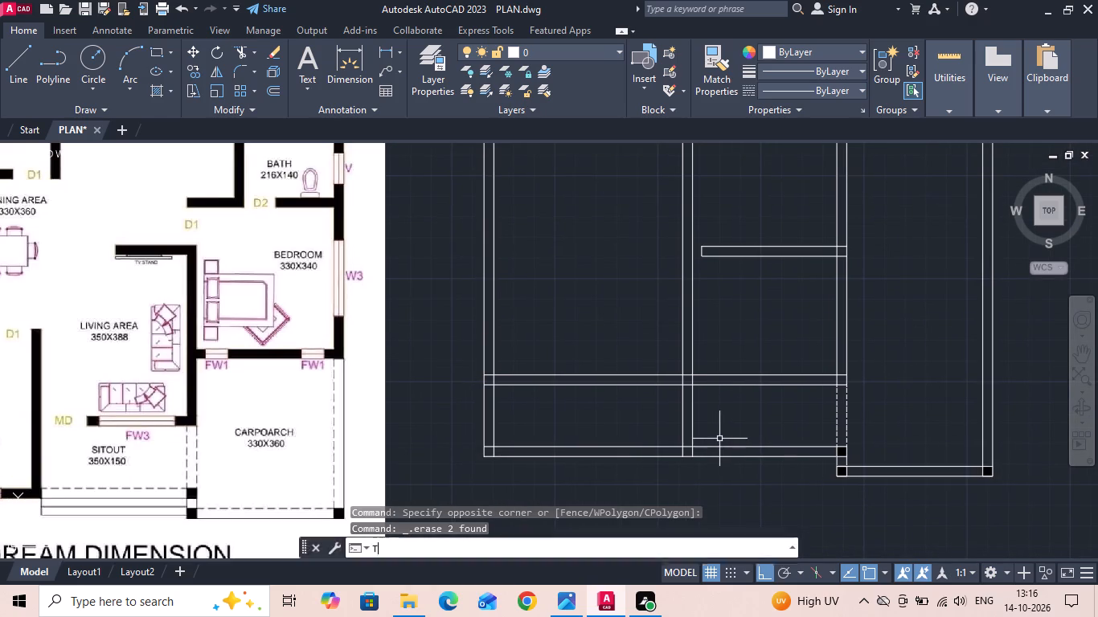
key(space)
key(space)
scroll(680, 447, up, 1)
click(690, 449)
key(Escape)
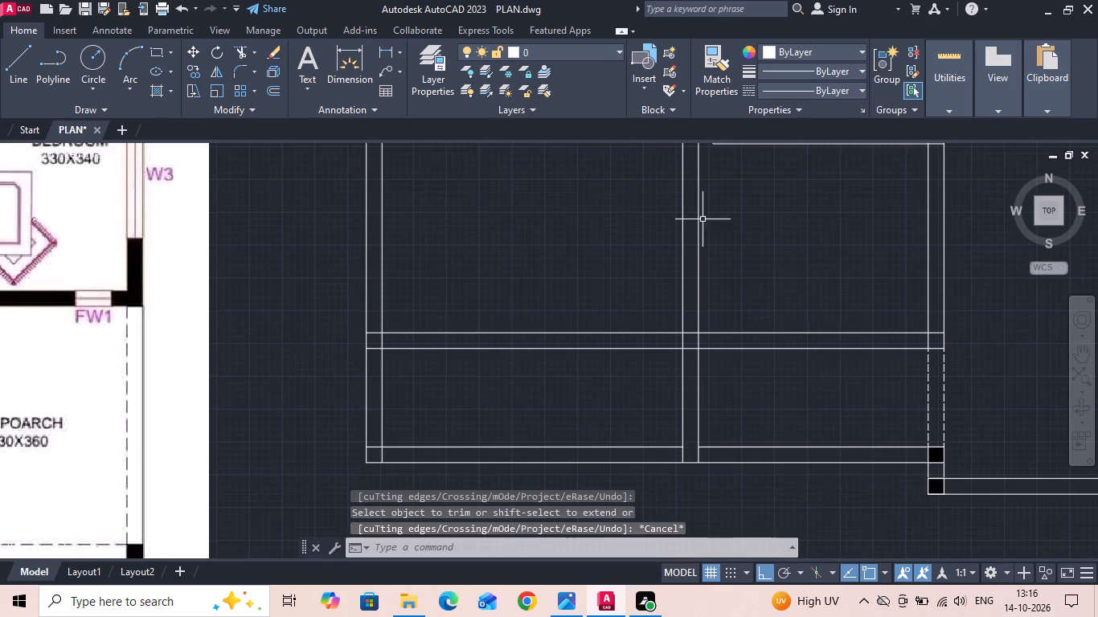
Match the sitout's inner front line to the dashed beam line beside the car porch.
click(719, 79)
click(929, 421)
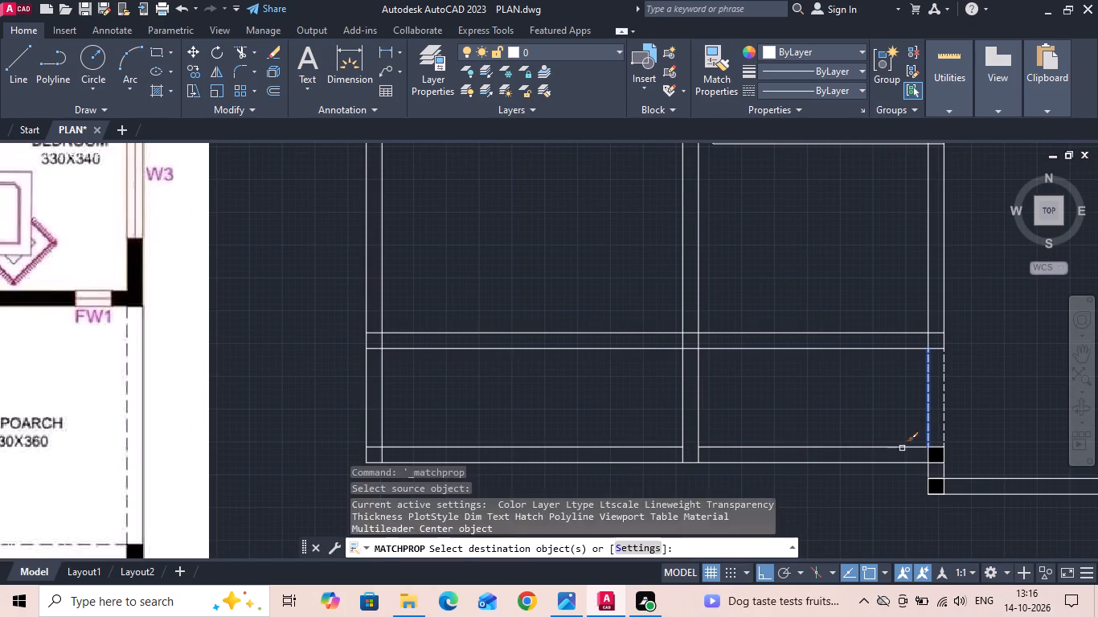
click(867, 460)
click(860, 431)
key(Escape)
scroll(759, 394, down, 1)
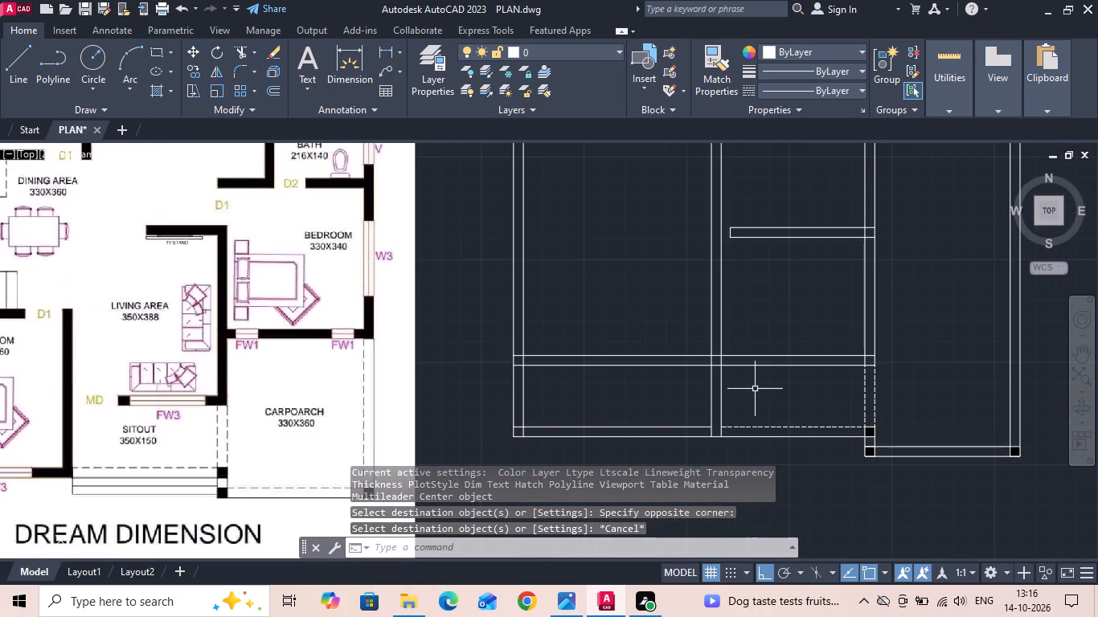
Trim the new 24 cm wall's two lines above the kitchen's south wall.
scroll(755, 389, down, 1)
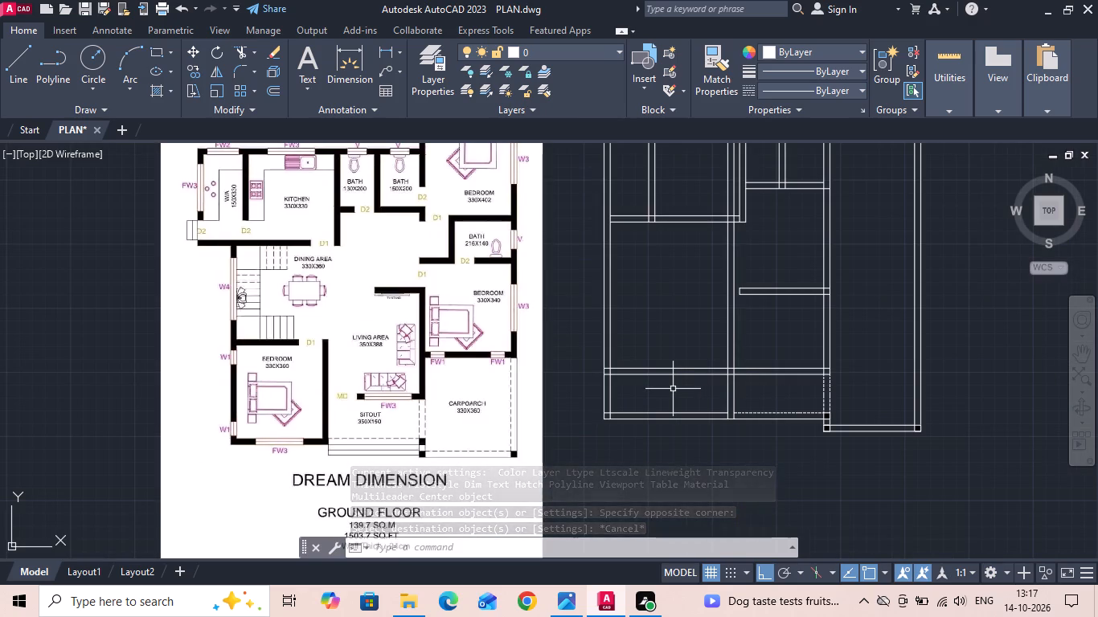
key(o)
key(Escape)
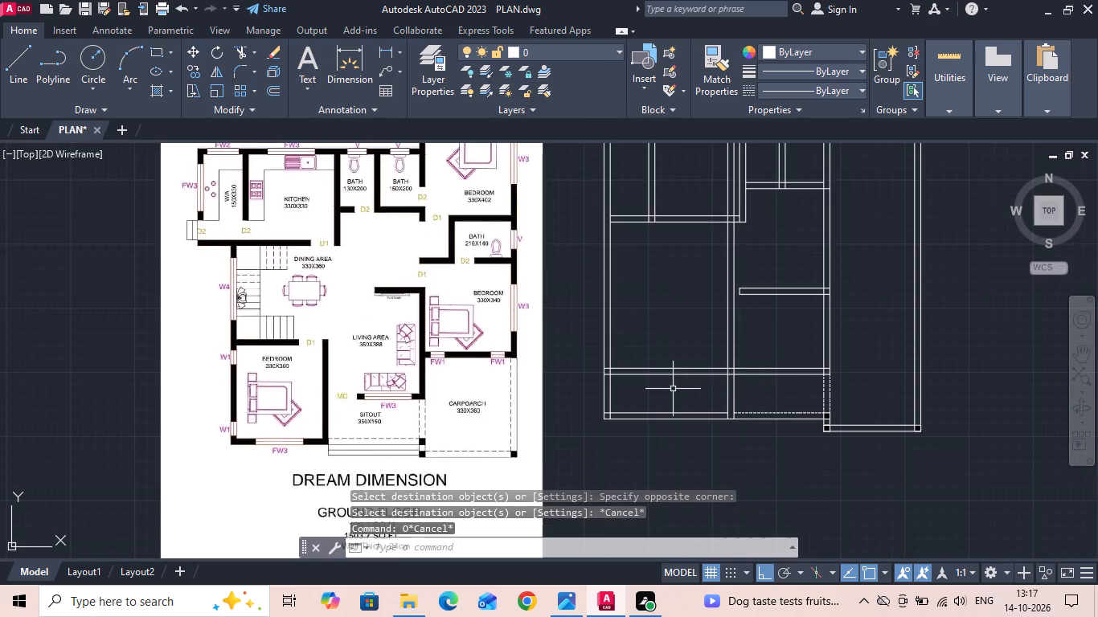
scroll(733, 206, up, 2)
middle_drag(734, 219, 733, 224)
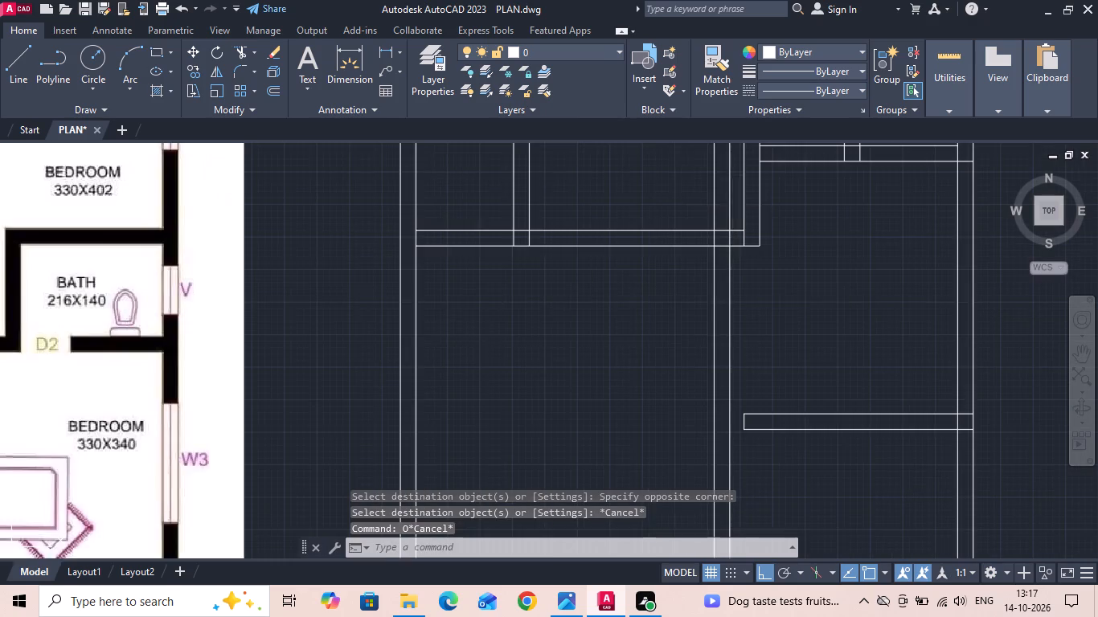
middle_drag(733, 224, 644, 325)
key(t)
key(r)
key(space)
key(space)
drag(644, 317, 617, 297)
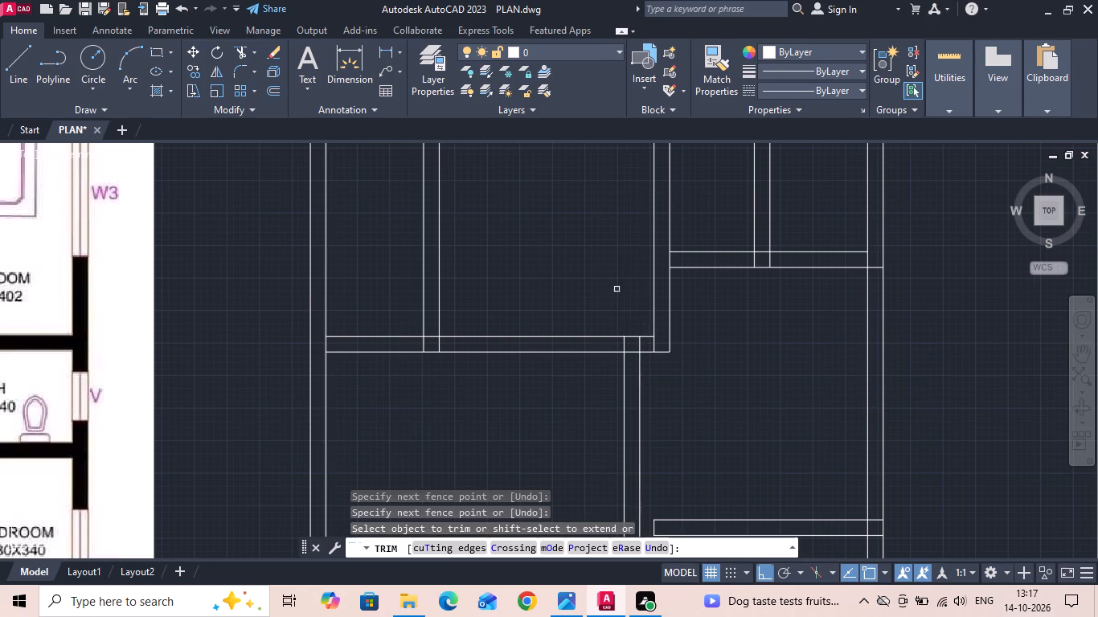
scroll(620, 280, down, 2)
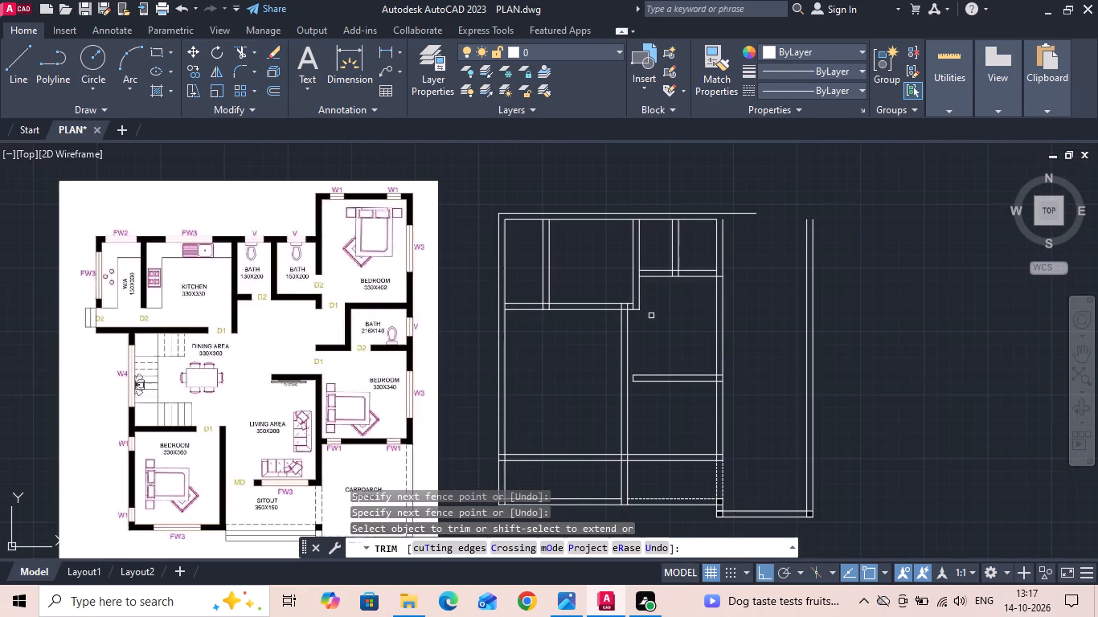
key(Escape)
Copy the west line of the wall between the living area and front bedroom 330 cm west.
middle_drag(596, 388, 641, 298)
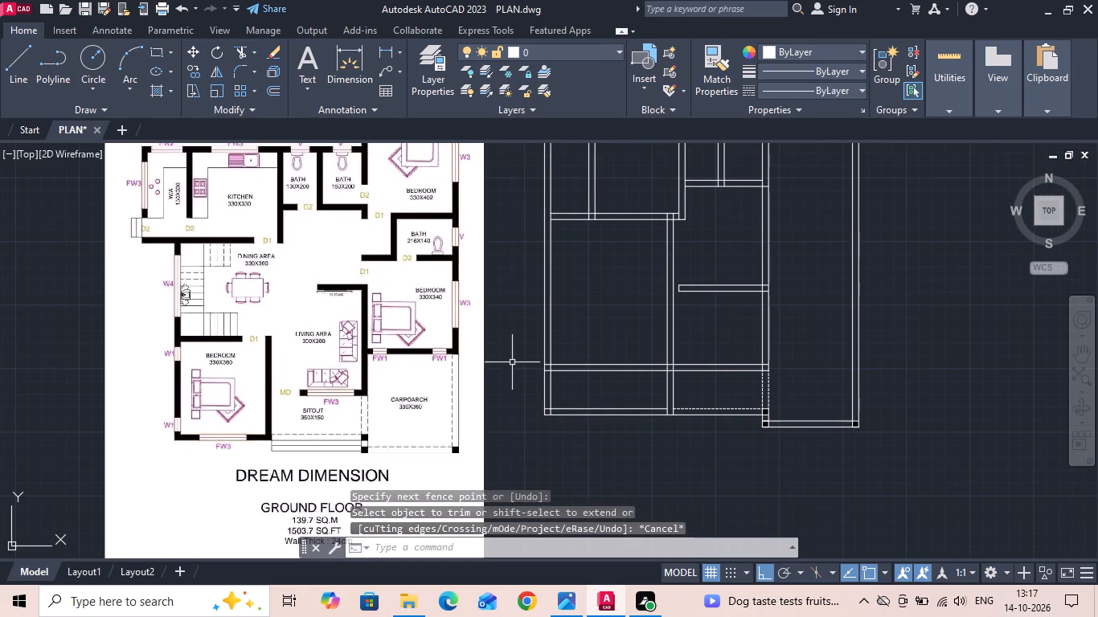
scroll(261, 401, up, 2)
scroll(261, 401, down, 2)
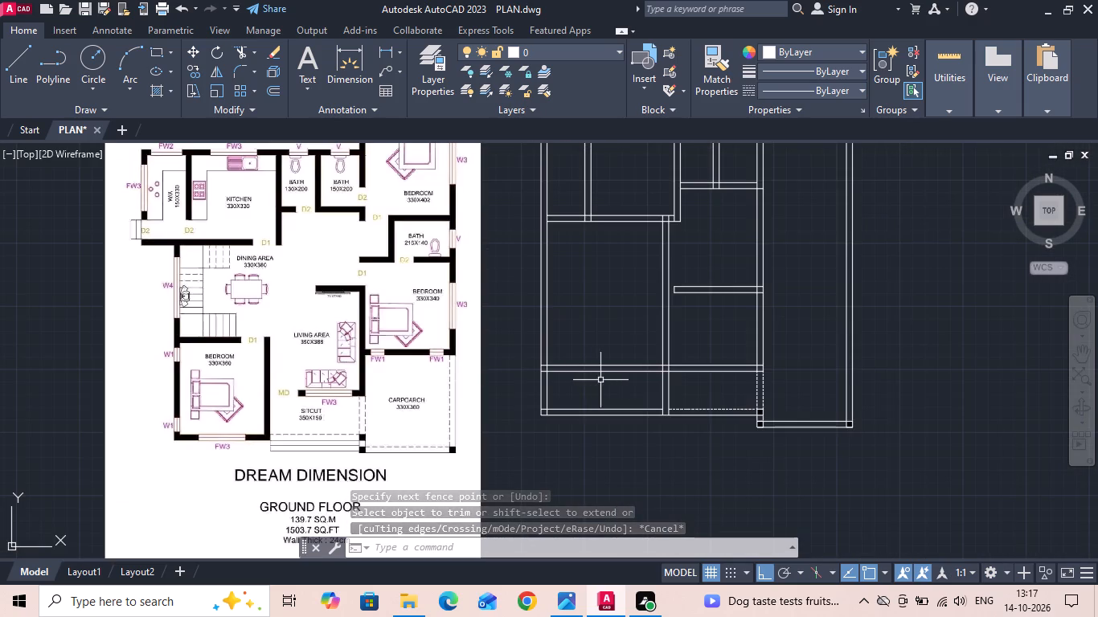
scroll(634, 371, up, 2)
click(704, 297)
click(684, 298)
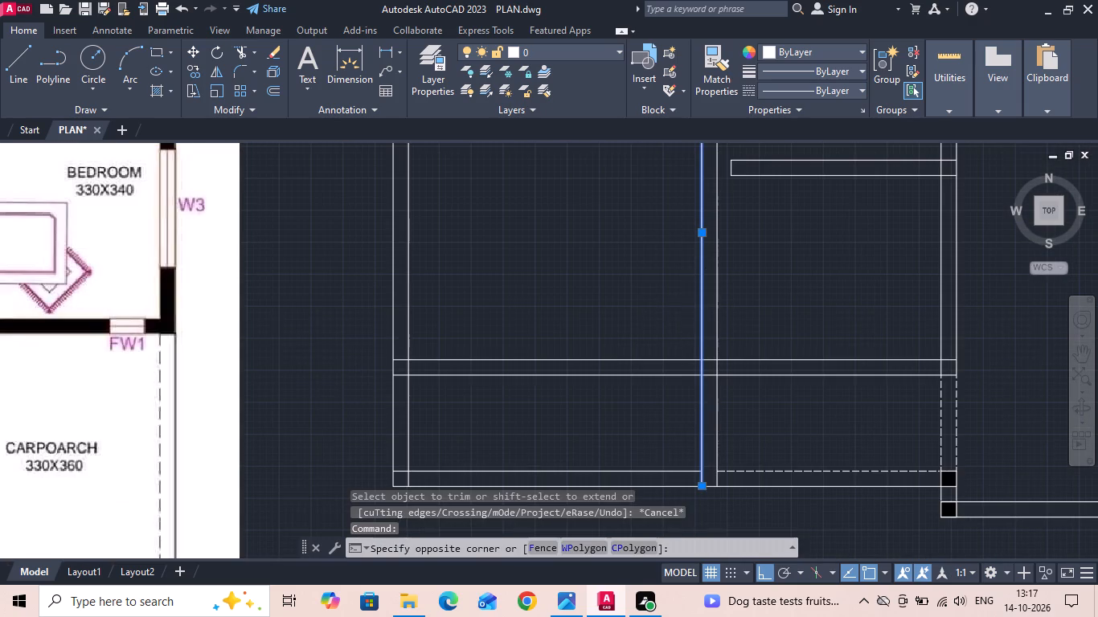
right_click(684, 298)
click(736, 305)
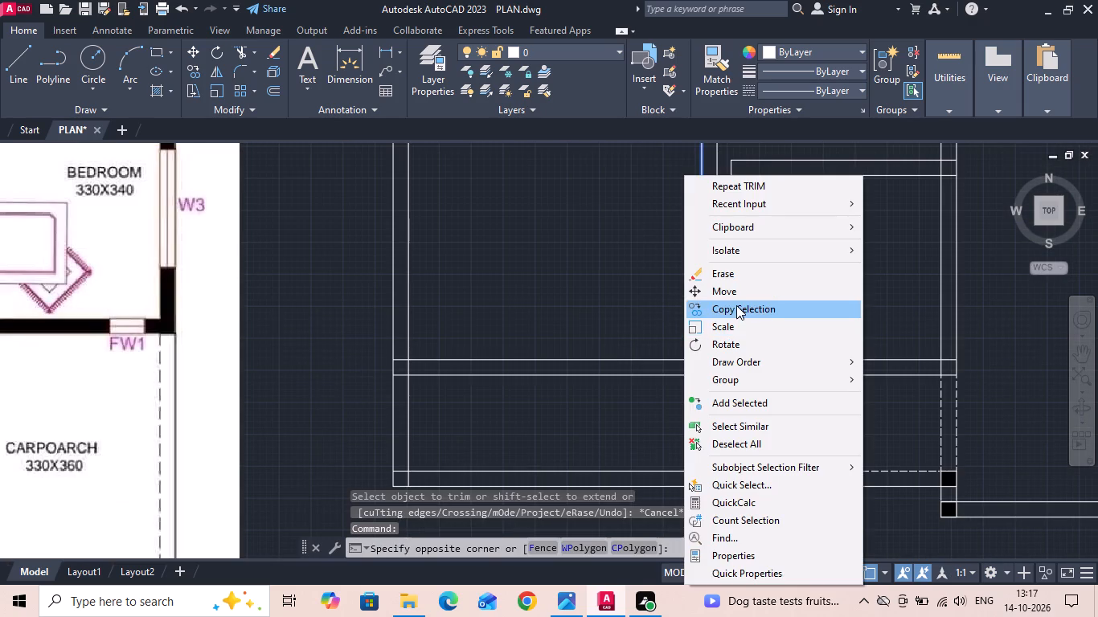
drag(648, 316, 635, 313)
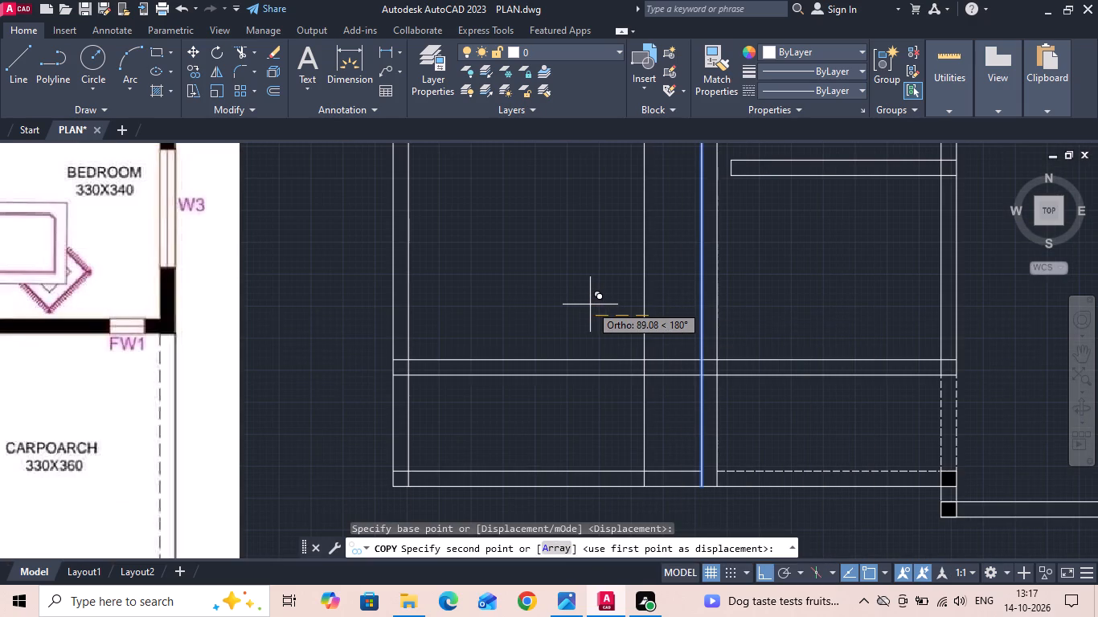
text(330)
key(Return)
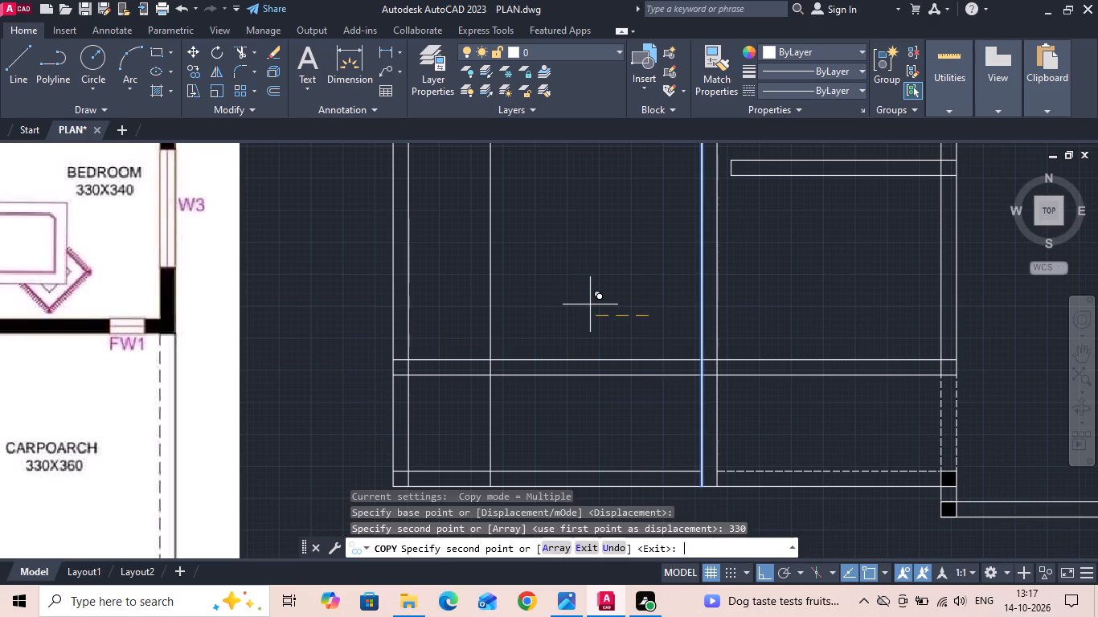
key(Escape)
Offset the copied line 24 cm west to form the front bedroom's west wall.
scroll(596, 304, down, 2)
middle_drag(679, 284, 696, 270)
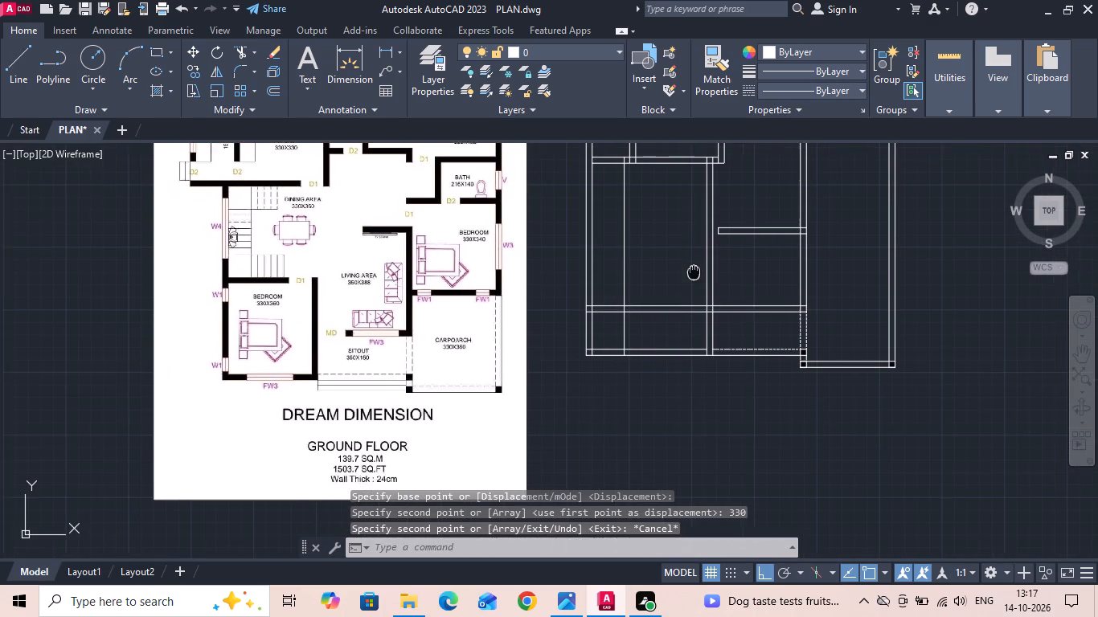
middle_drag(696, 270, 698, 268)
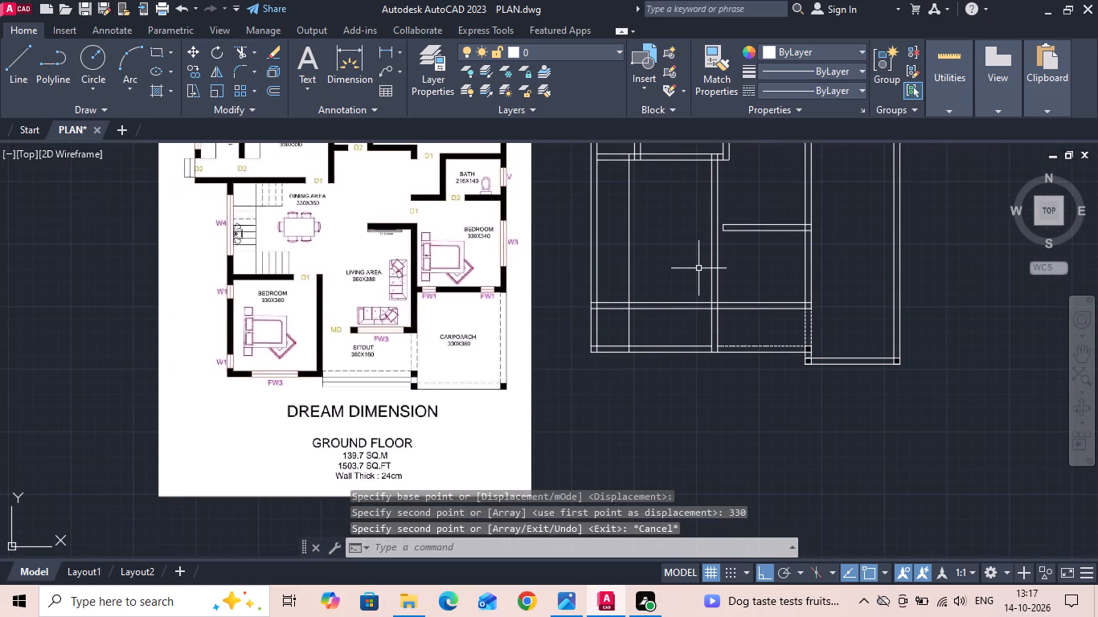
scroll(676, 262, up, 1)
key(o)
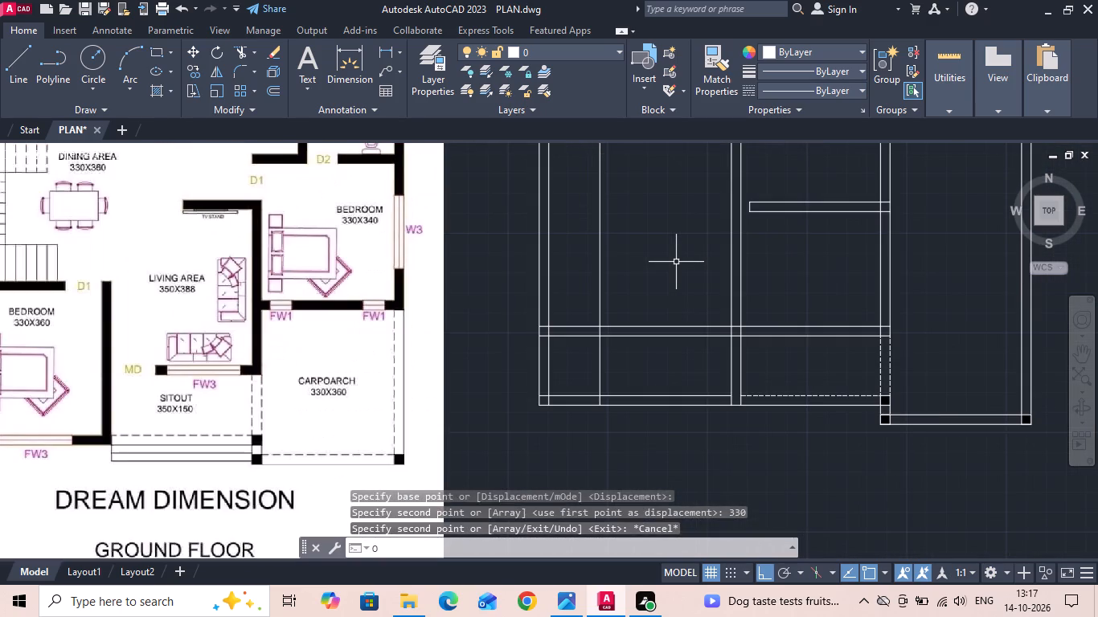
key(Return)
text(24)
key(Return)
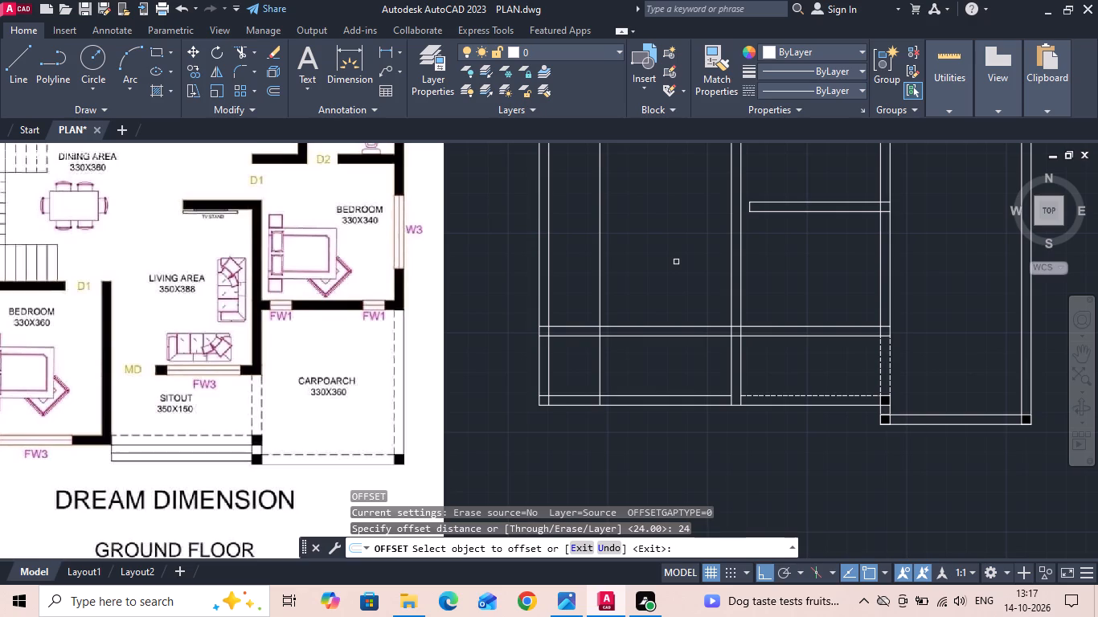
drag(599, 283, 593, 283)
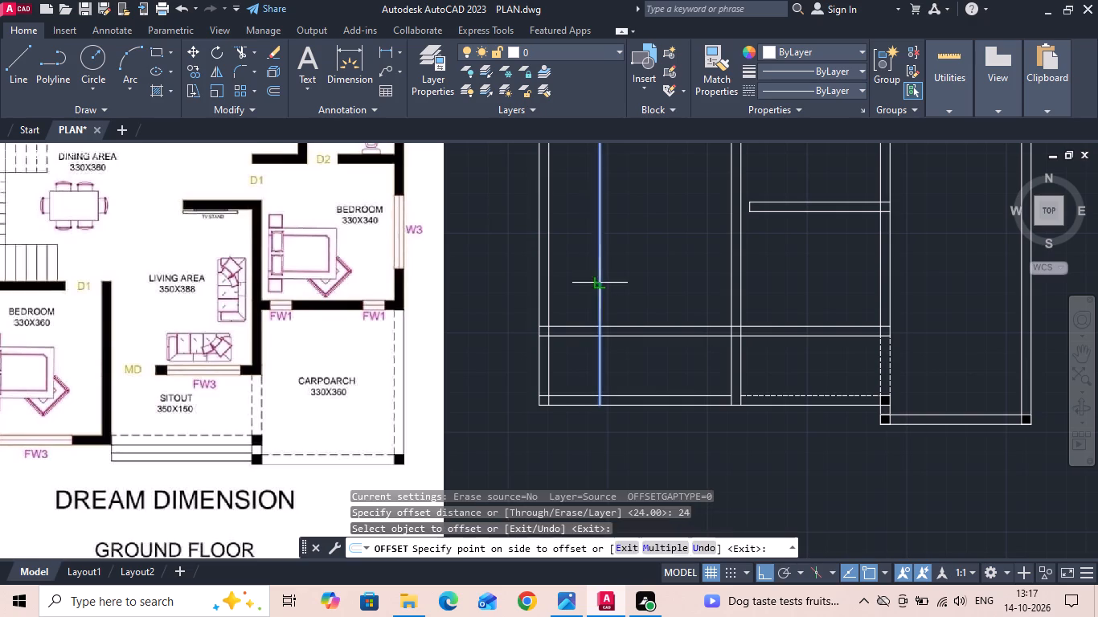
drag(593, 283, 591, 283)
click(556, 288)
scroll(663, 320, down, 1)
key(Escape)
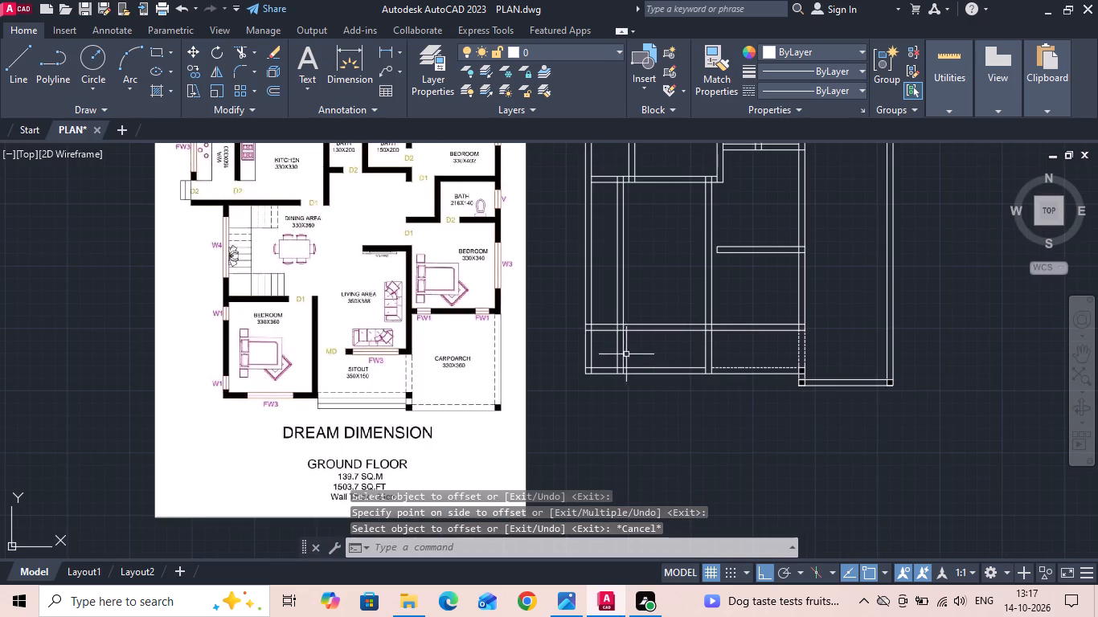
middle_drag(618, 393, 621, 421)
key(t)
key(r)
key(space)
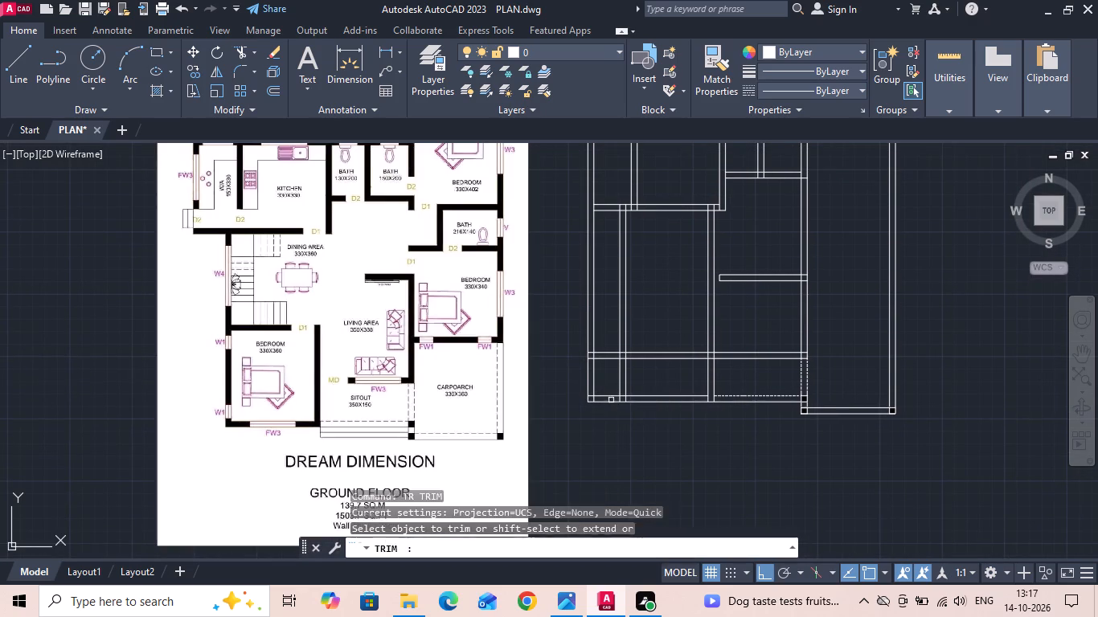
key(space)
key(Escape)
Extend the outer line of the kitchen's south wall to the outermost west wall line.
text(EX)
key(space)
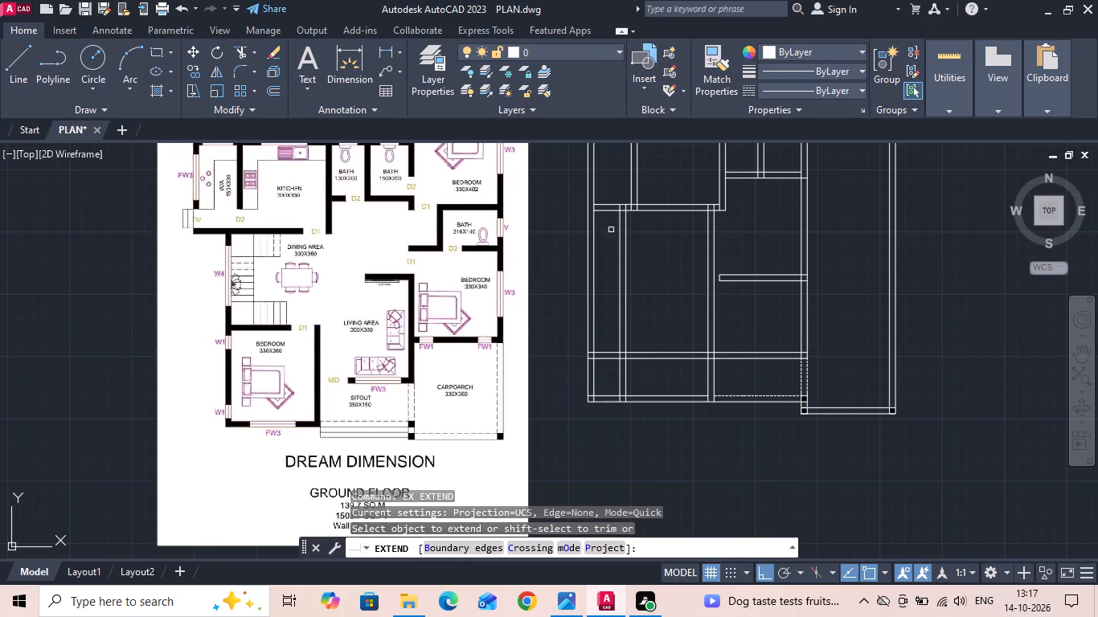
click(604, 210)
key(Escape)
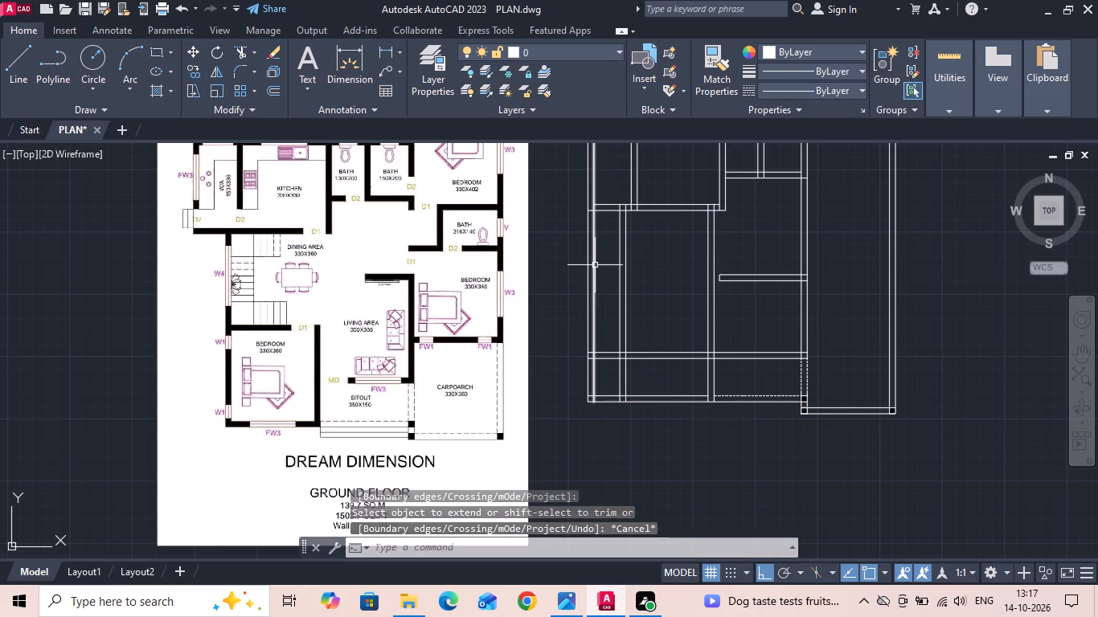
Trim the outermost west wall's two lines below the kitchen and the four horizontal lines running west of the new 24 cm wall.
text(TR)
key(space)
key(space)
drag(601, 293, 572, 339)
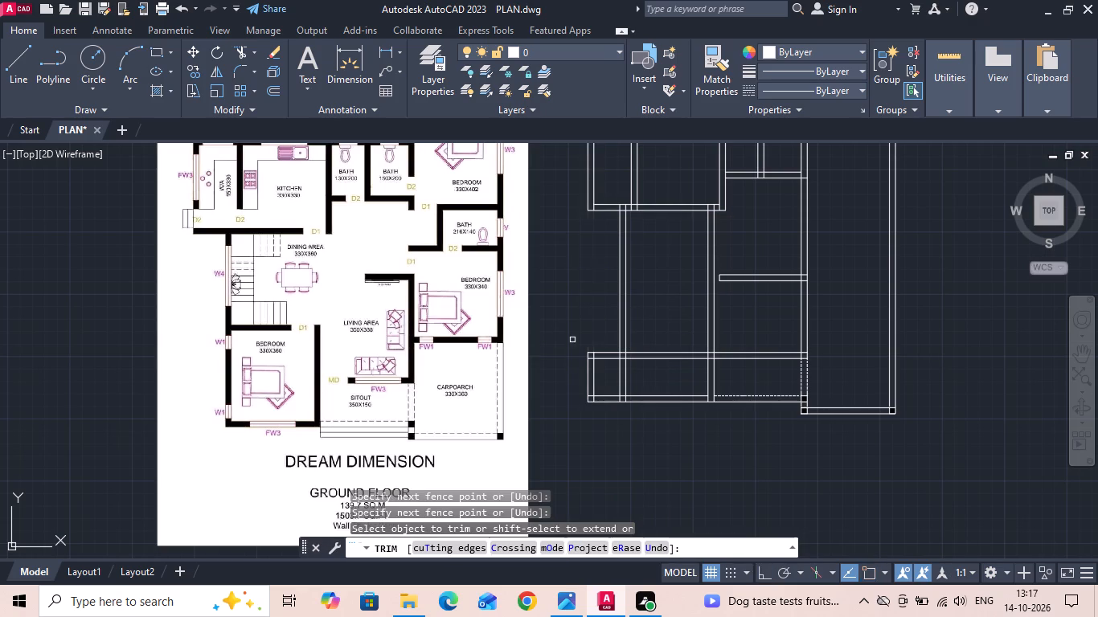
drag(606, 429, 608, 415)
click(605, 341)
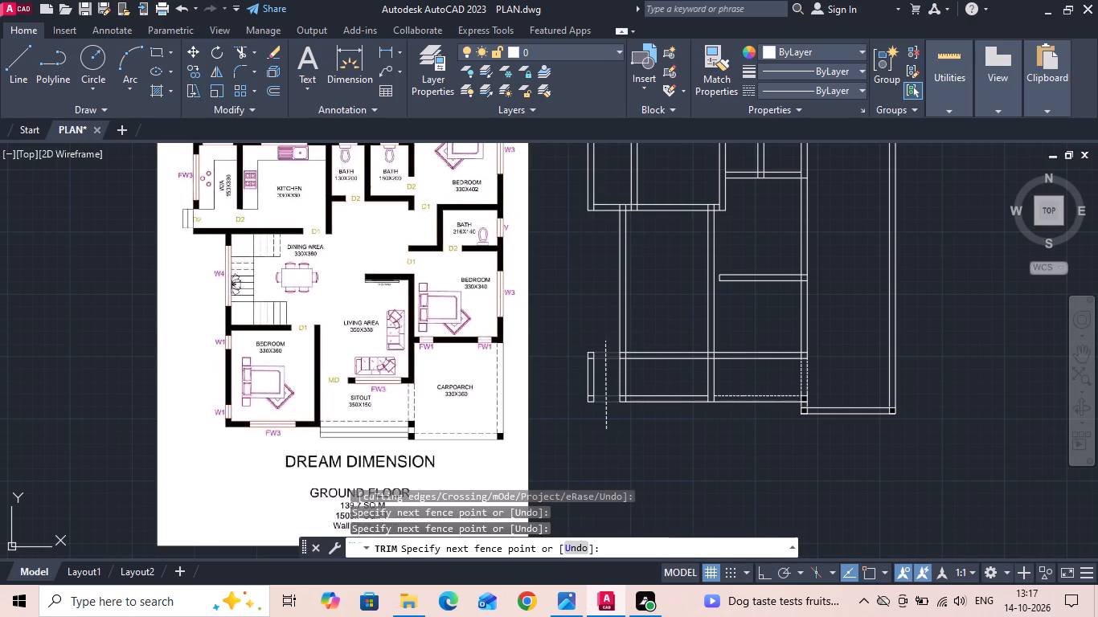
key(Escape)
Erase the leftover wall pieces west of the front bedroom's new west wall.
drag(605, 340, 580, 383)
click(565, 409)
key(Delete)
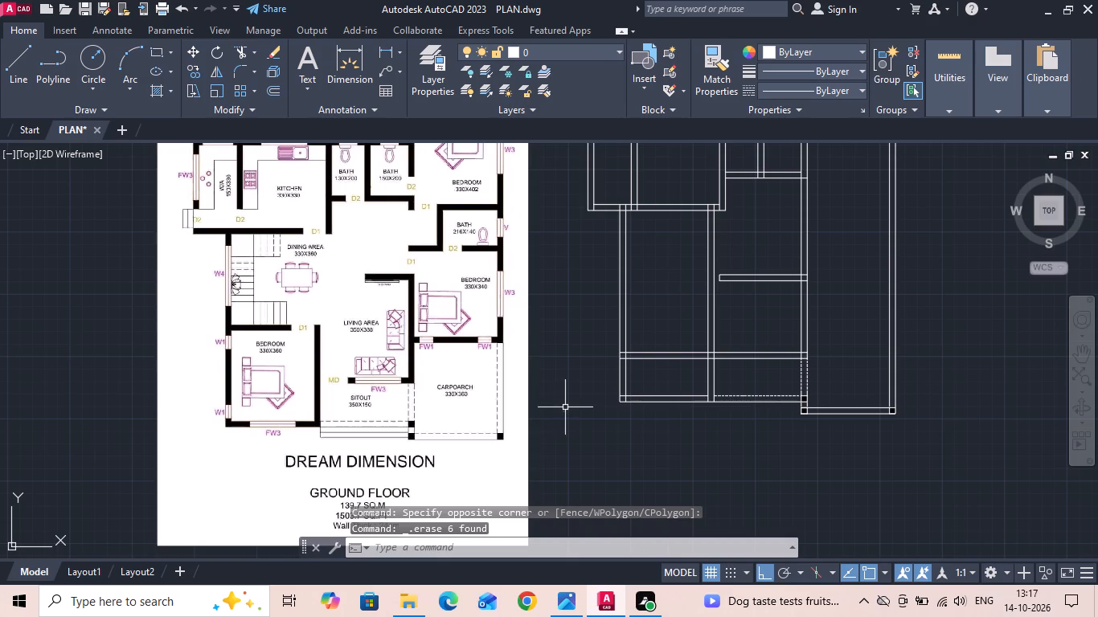
Trim the sitout's two north wall lines where they cross the front bedroom and erase their leftovers inside the west wall.
scroll(305, 273, up, 1)
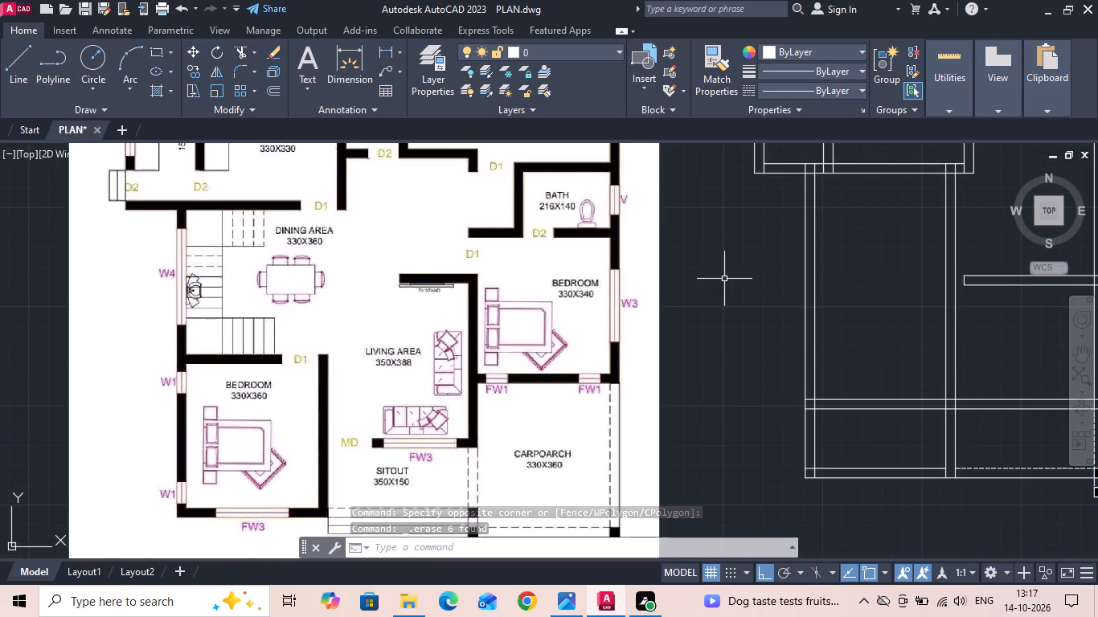
middle_drag(820, 277, 704, 337)
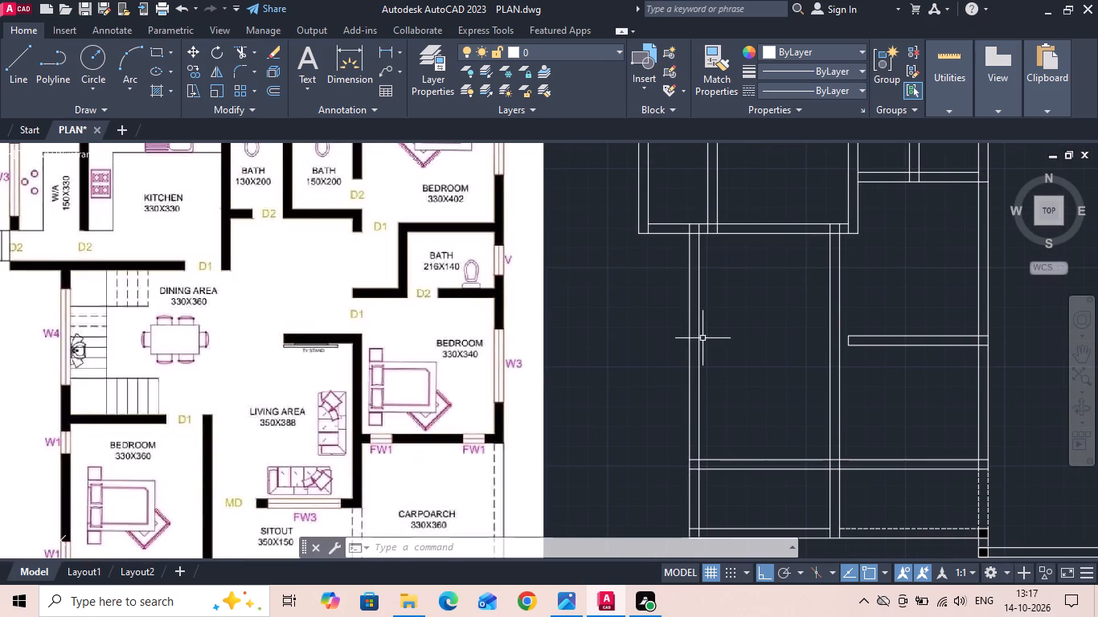
scroll(703, 338, down, 1)
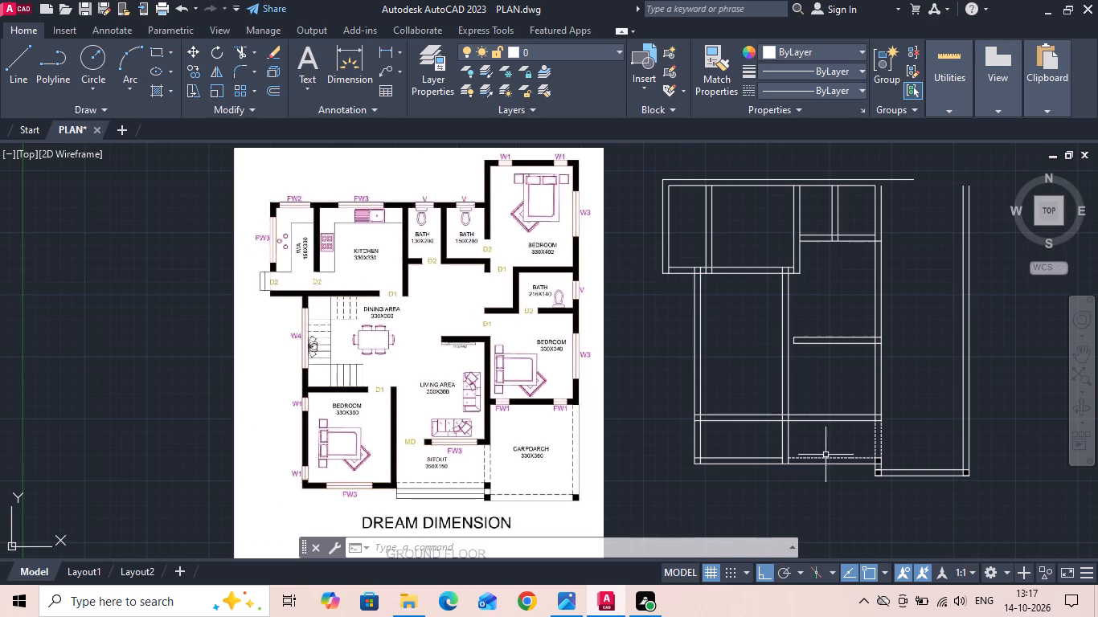
text(TR)
key(space)
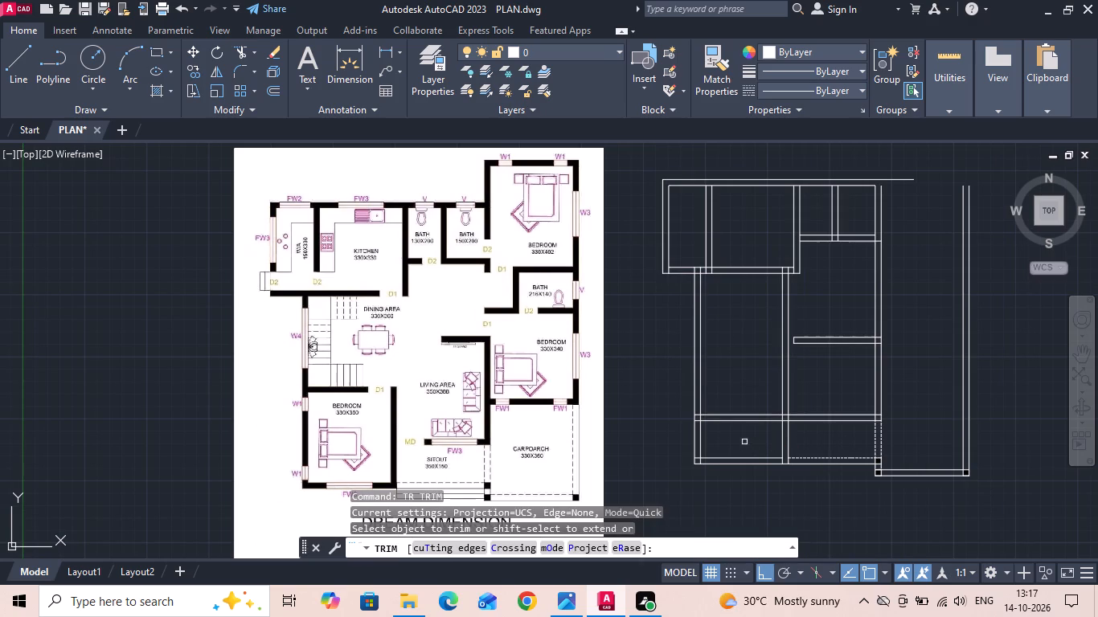
drag(744, 442, 741, 432)
click(735, 388)
key(Escape)
drag(645, 439, 654, 434)
click(723, 389)
key(Delete)
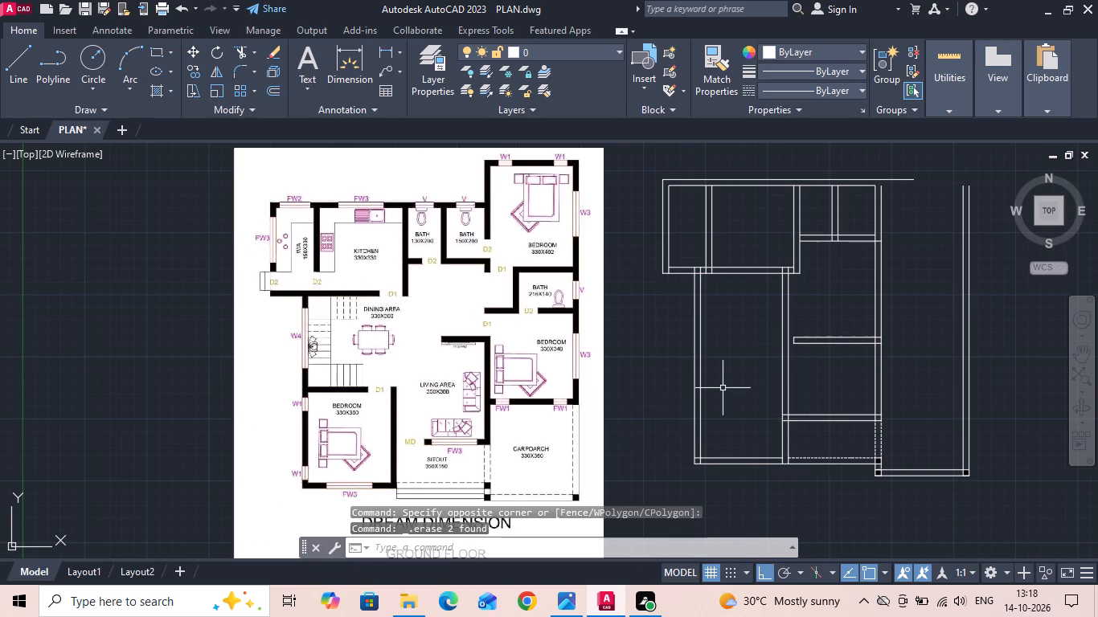
Trim the kitchen's south wall at its west corner and where the work area partition and new west wall meet it.
text(TR)
key(space)
key(space)
scroll(719, 247, up, 2)
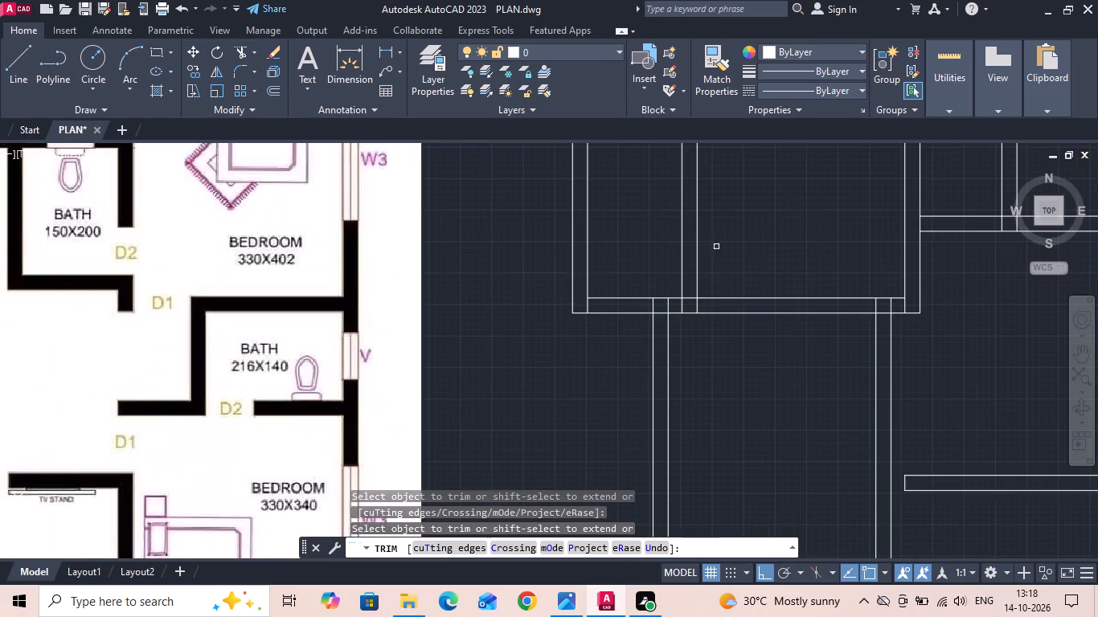
scroll(699, 302, up, 2)
drag(699, 298, 683, 300)
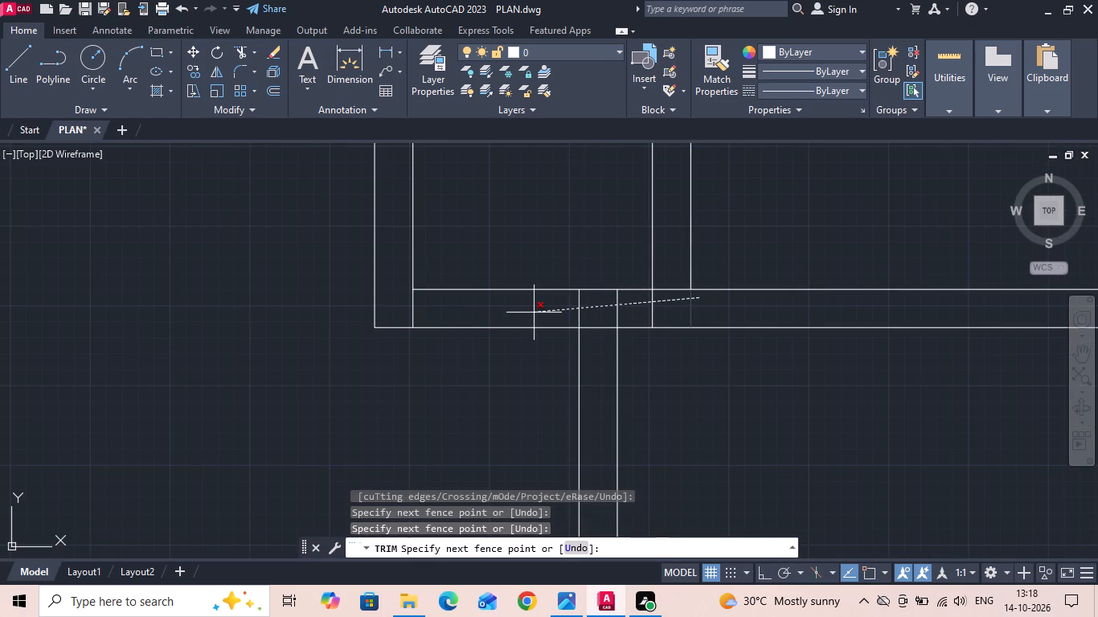
click(535, 313)
click(596, 328)
click(420, 313)
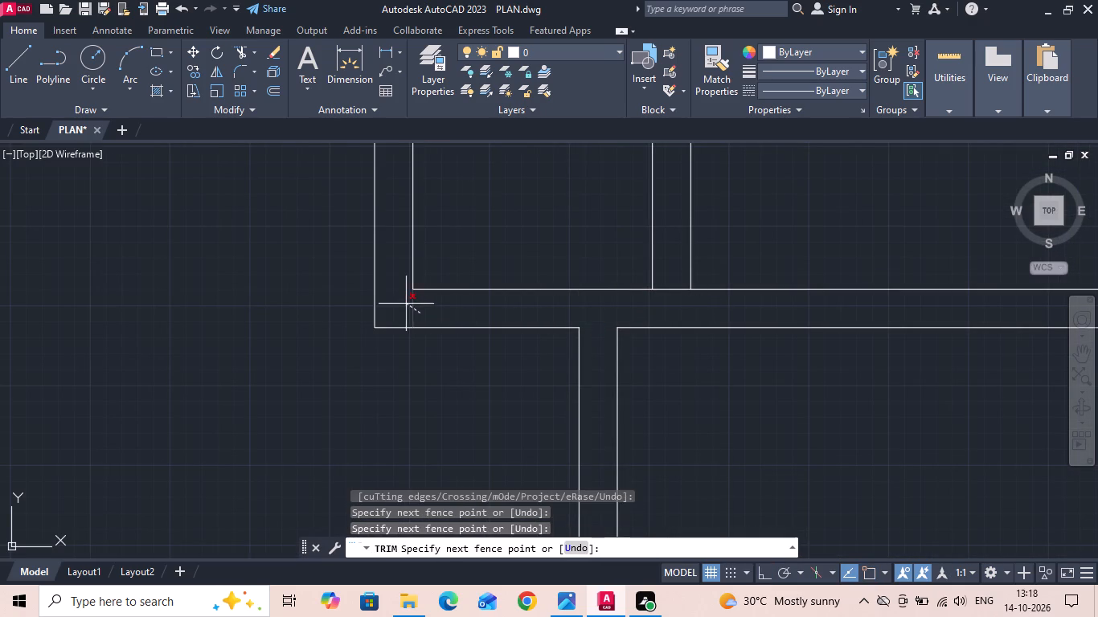
click(405, 303)
scroll(396, 424, down, 2)
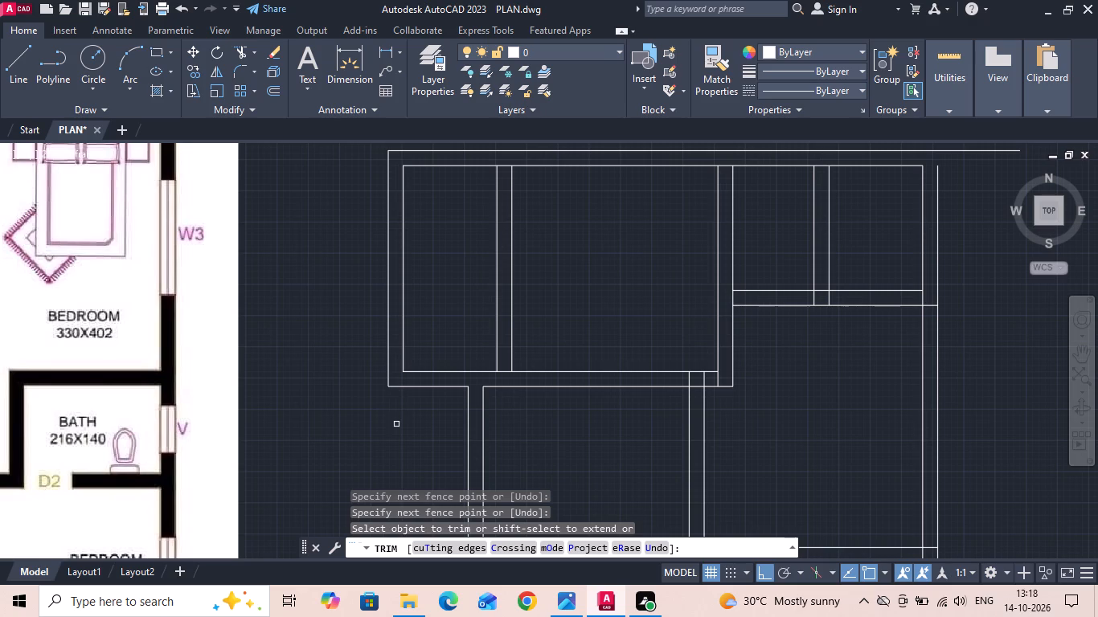
scroll(408, 398, down, 1)
scroll(635, 312, down, 2)
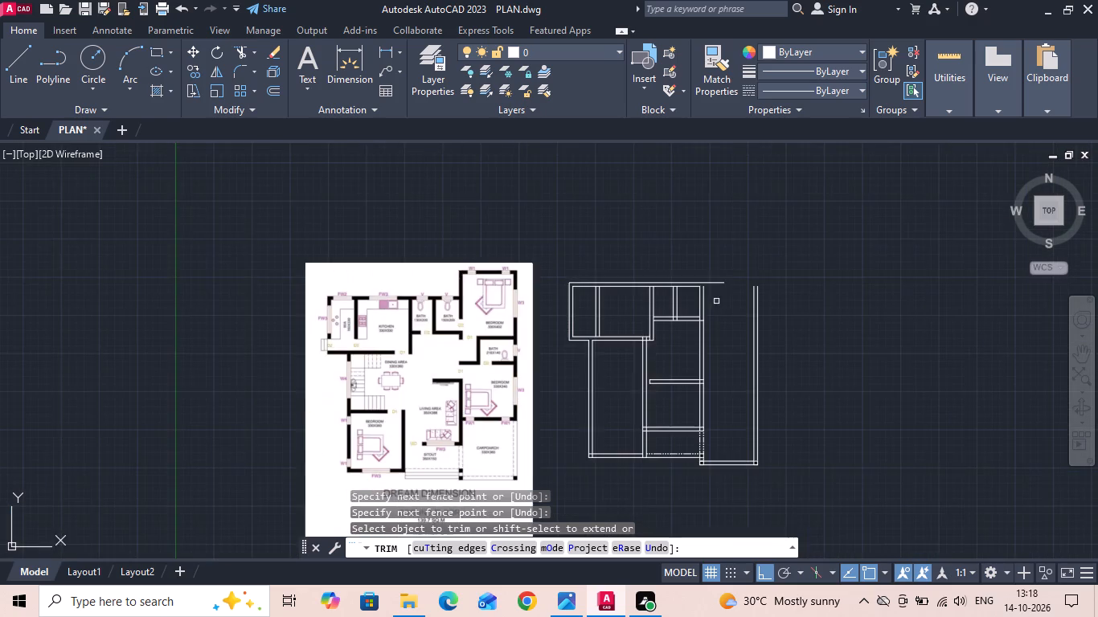
scroll(601, 353, up, 2)
middle_drag(621, 345, 768, 243)
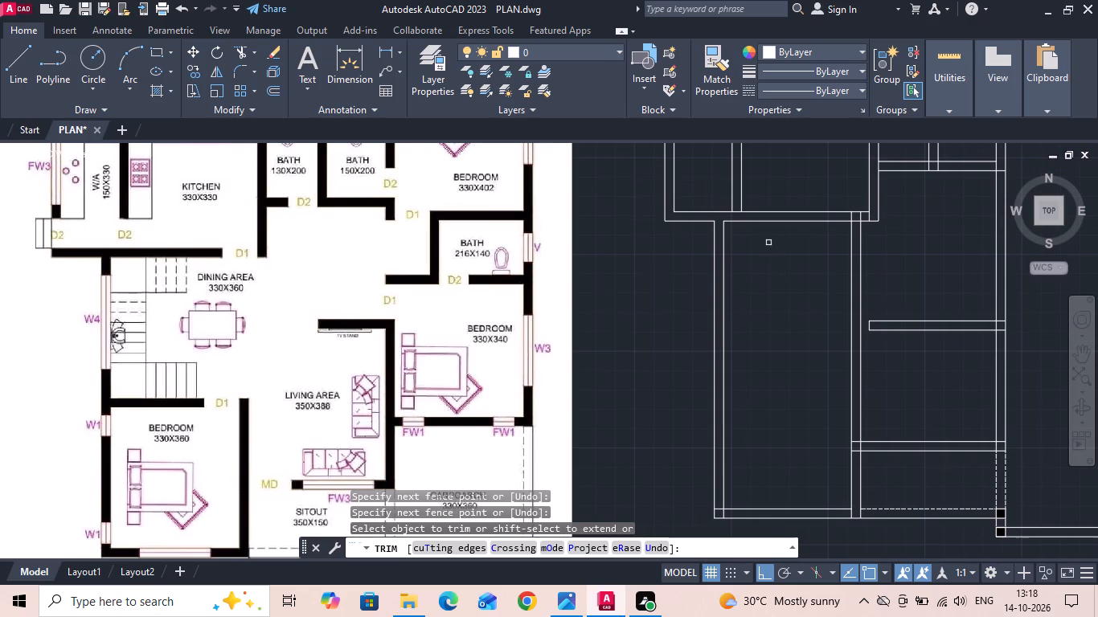
key(Escape)
Trim the overlapping inner wall lines at the front bedroom's southwest corner.
middle_drag(723, 285, 694, 229)
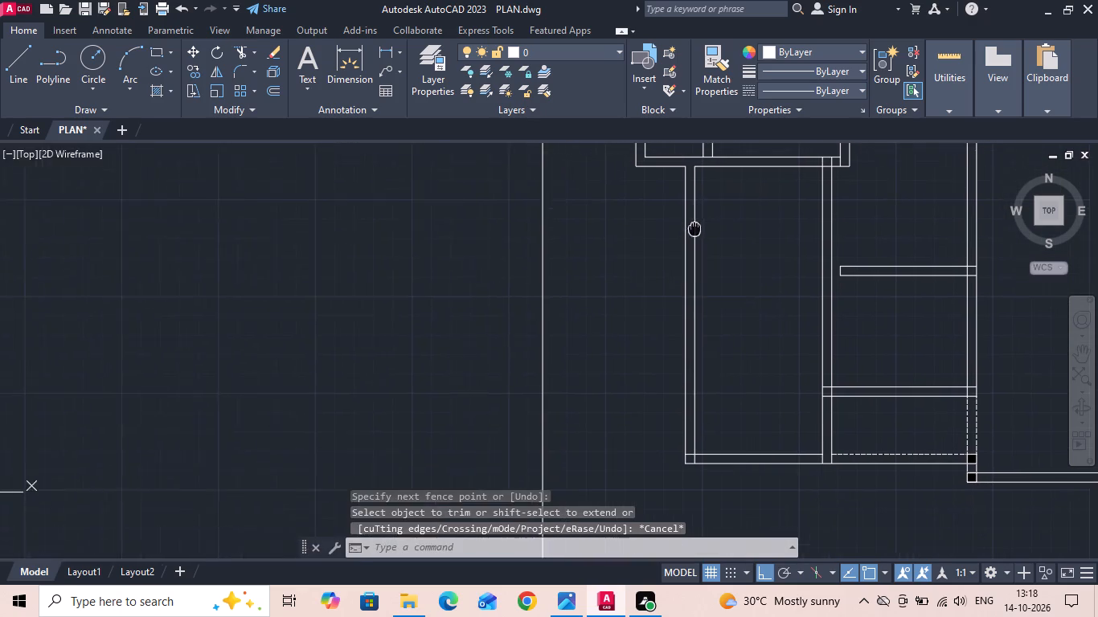
middle_drag(694, 229, 694, 227)
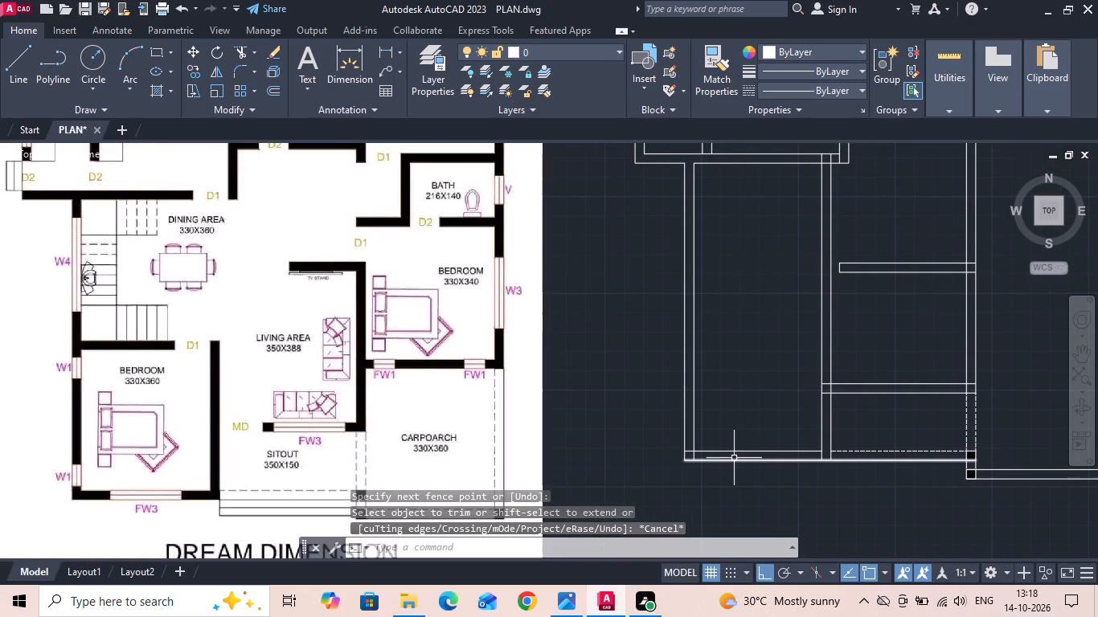
text(TR)
key(space)
key(space)
scroll(691, 452, up, 1)
click(689, 452)
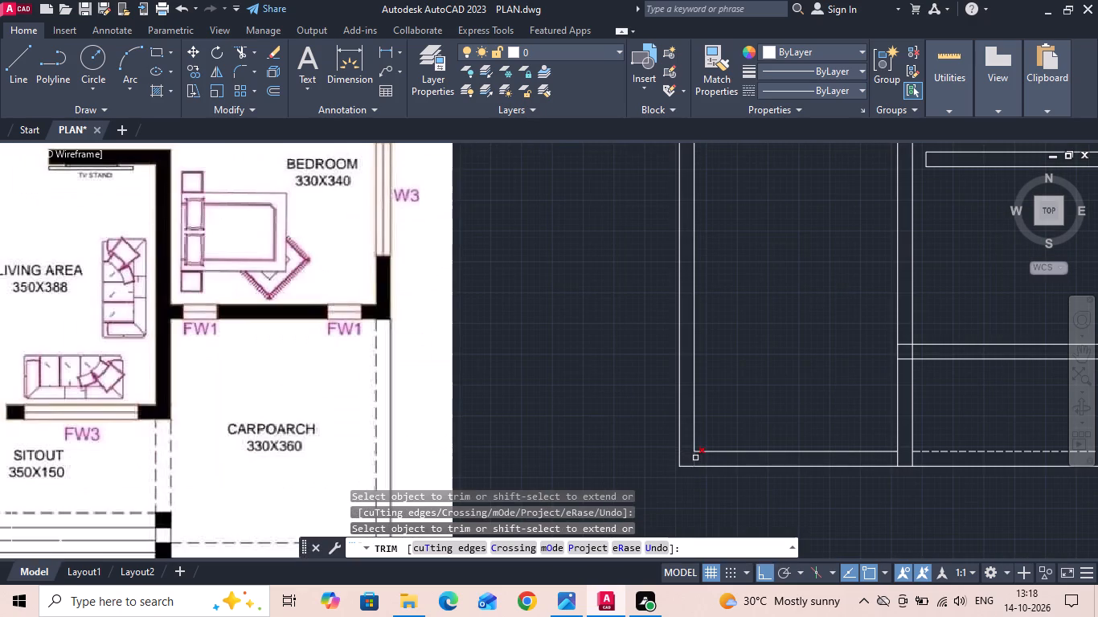
click(696, 459)
key(Escape)
Copy the front bedroom's inner south wall line 360 cm and 384 cm north for its north wall.
click(739, 448)
drag(732, 427, 723, 456)
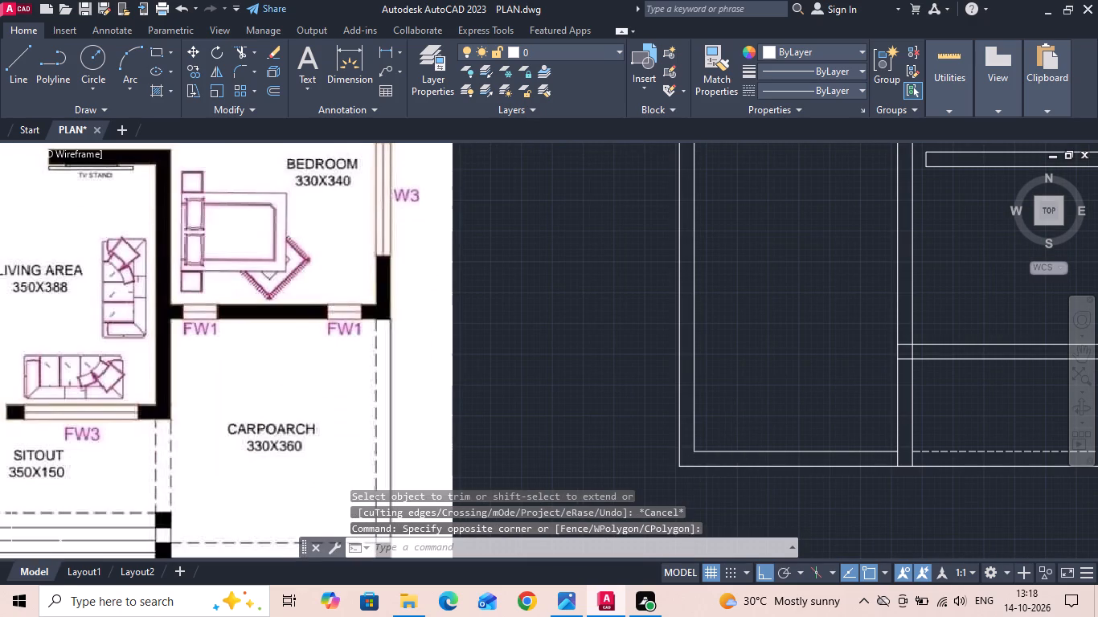
click(716, 457)
click(711, 435)
right_click(709, 428)
click(769, 158)
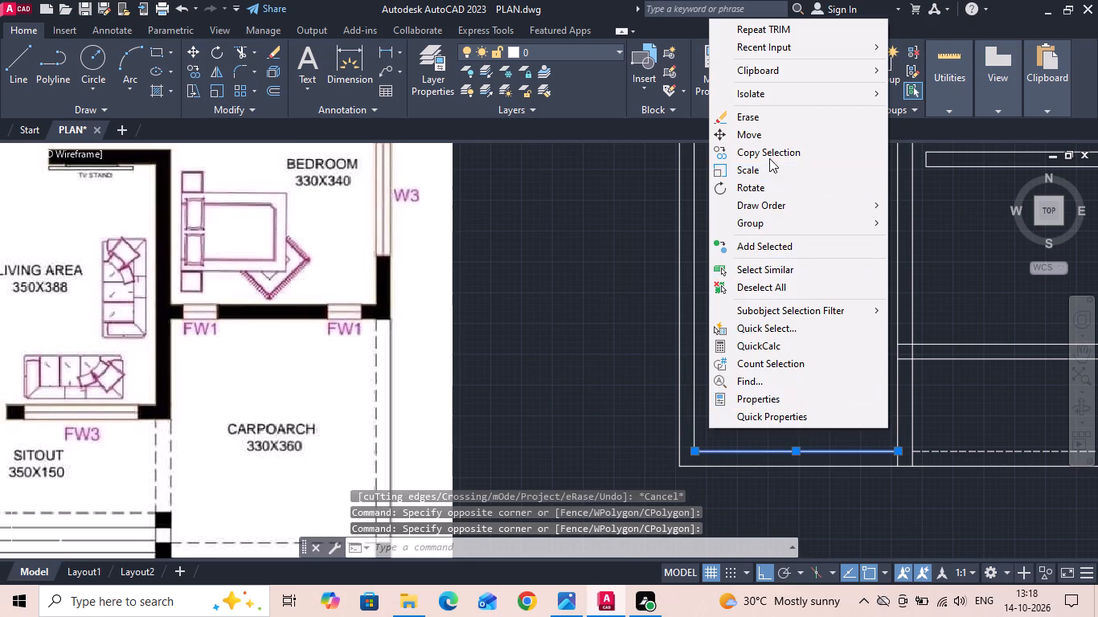
scroll(764, 329, down, 1)
drag(768, 323, 765, 299)
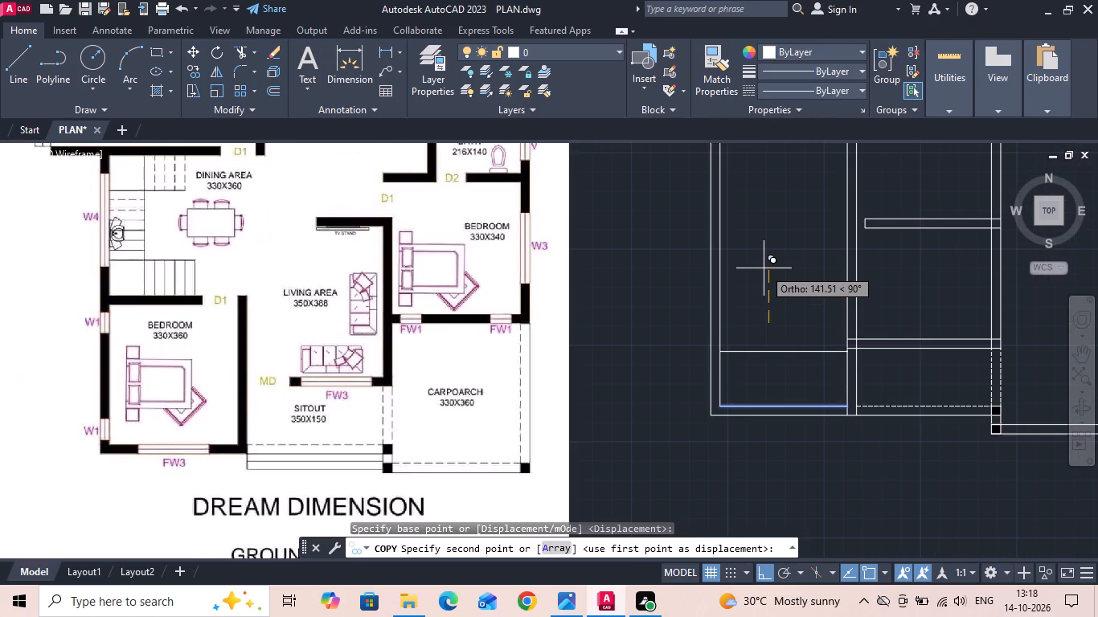
text(360)
key(Return)
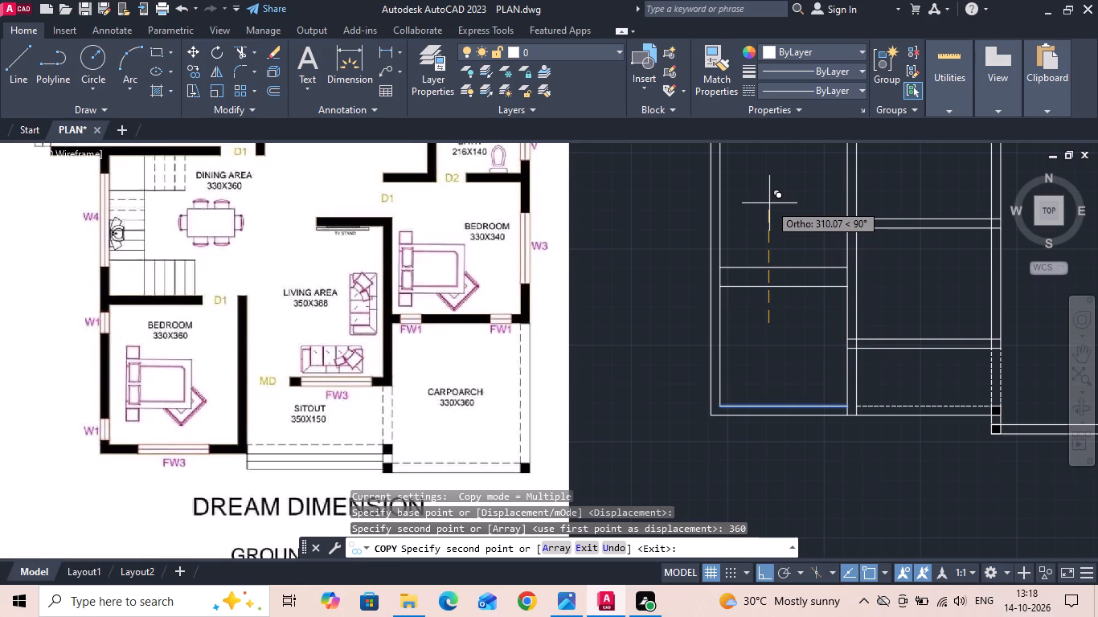
text(384)
key(Return)
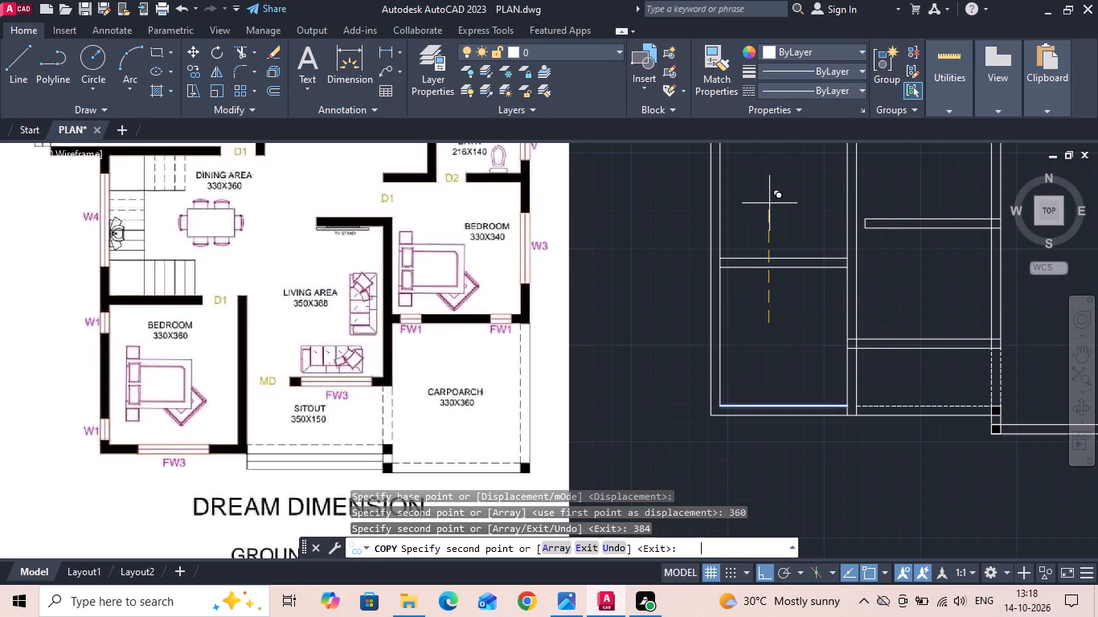
key(Escape)
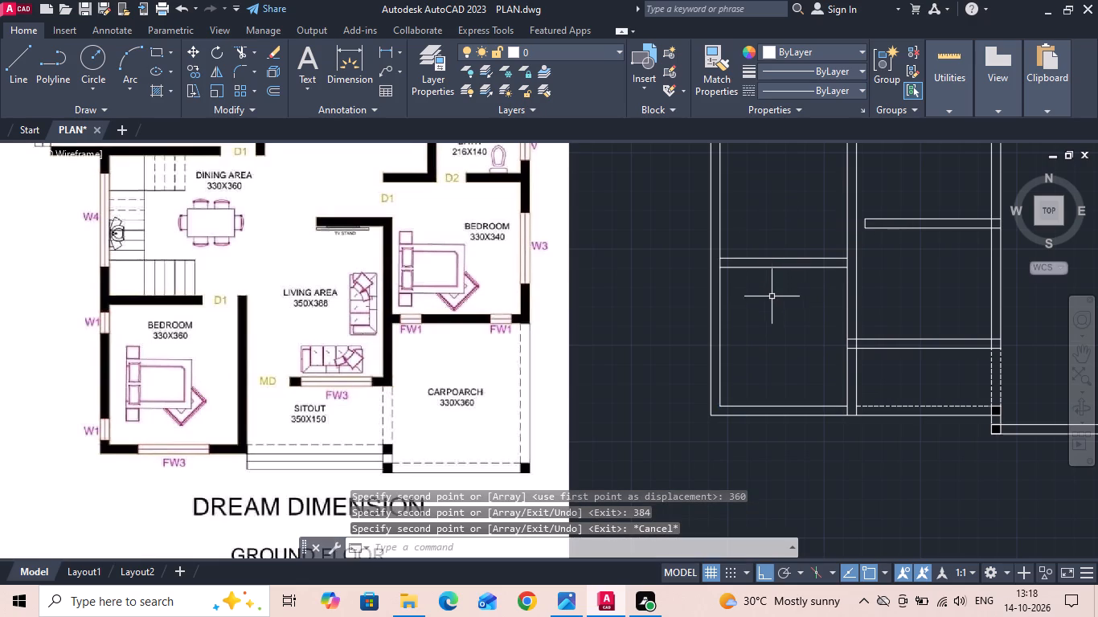
Extend the upper line of the front bedroom's north wall to the east line of the wall beside the living area.
middle_drag(741, 336, 704, 370)
key(e)
key(x)
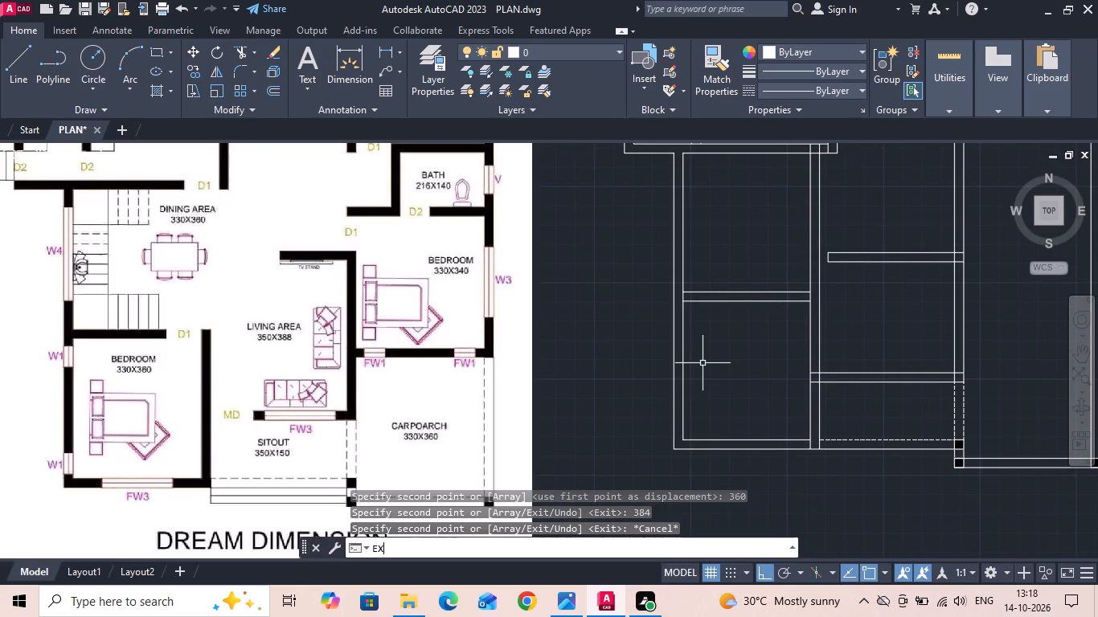
key(space)
click(779, 292)
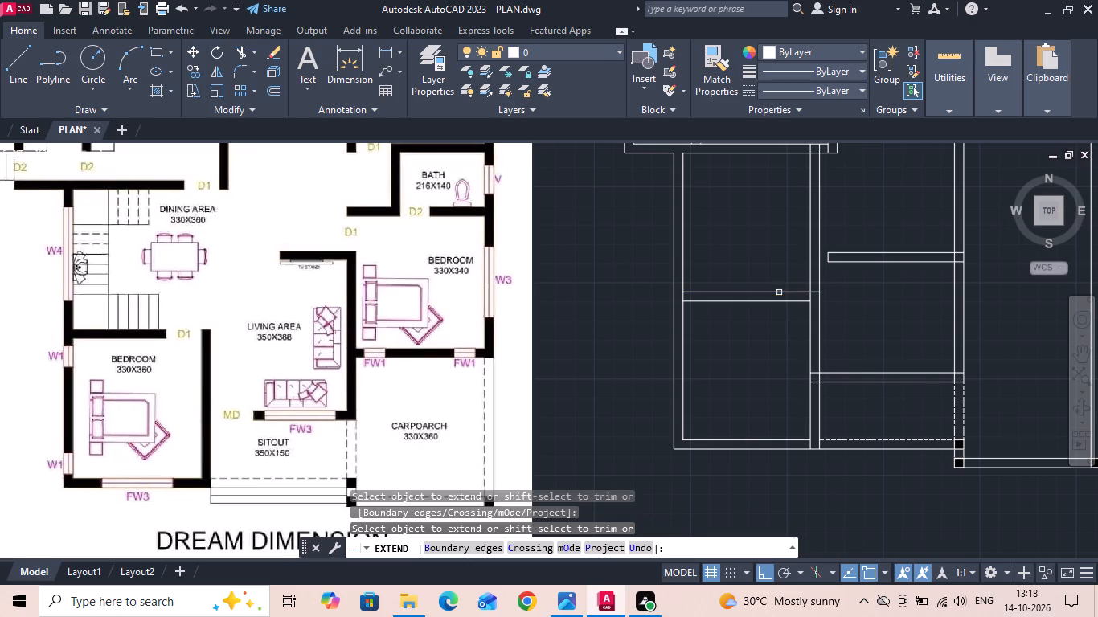
middle_drag(775, 354, 771, 362)
key(Escape)
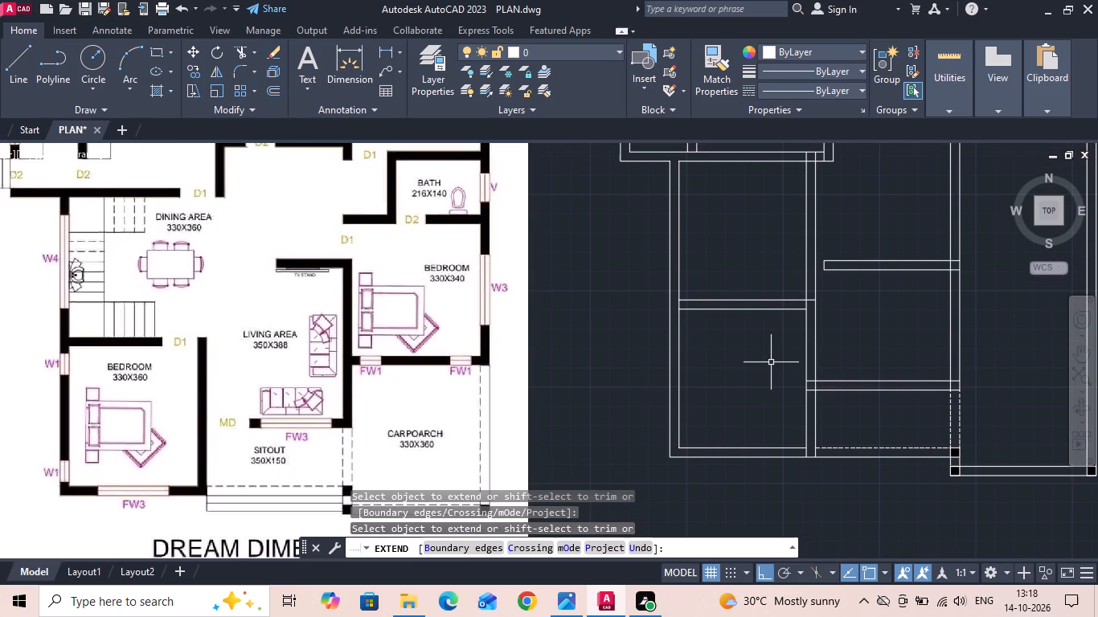
Trim the front bedroom's east wall lines north of its north wall and erase their leftover stubs in the kitchen's south wall.
key(t)
key(r)
key(space)
drag(805, 264, 812, 272)
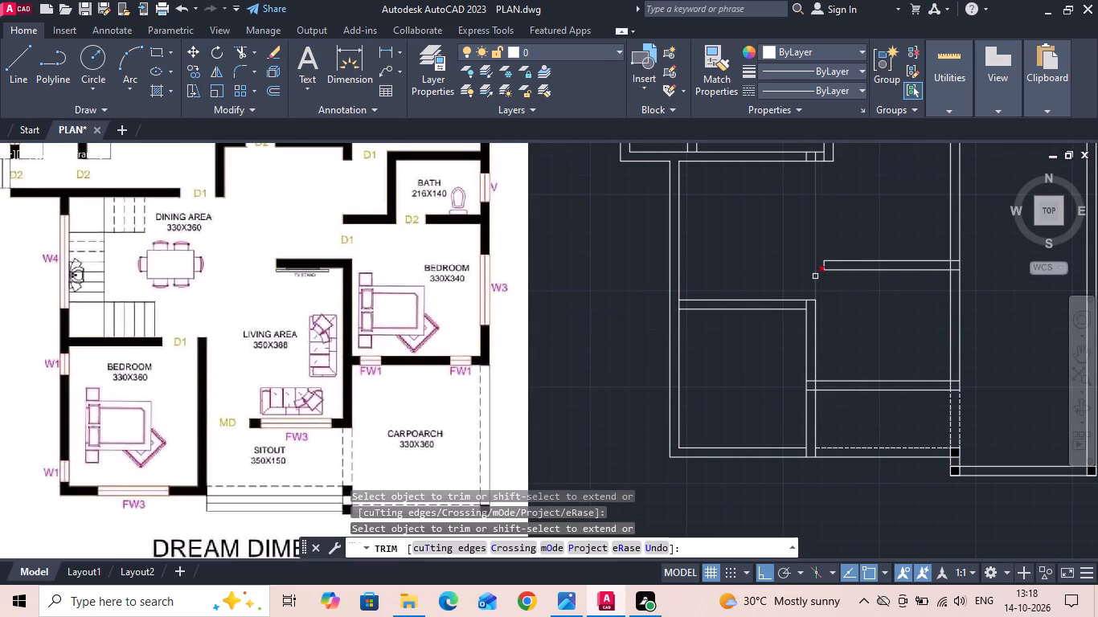
click(815, 276)
middle_drag(741, 374, 656, 463)
key(Escape)
scroll(714, 229, up, 1)
drag(711, 232, 746, 304)
click(756, 321)
key(Delete)
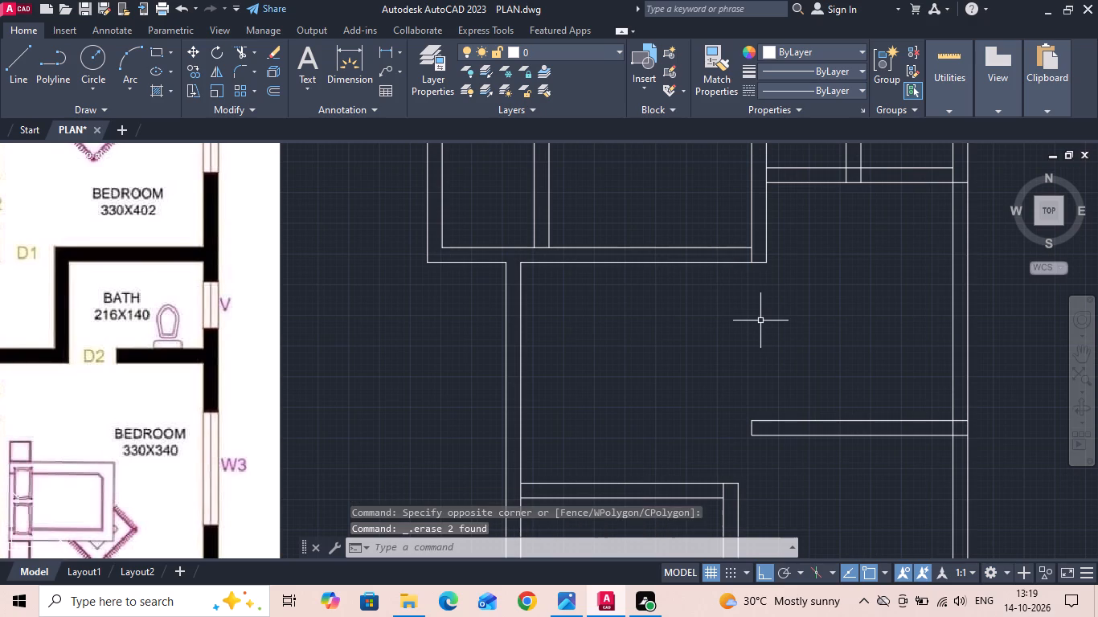
Save the drawing.
key(ctrl+s)
key(ctrl+s)
key(ctrl+s)
key(ctrl+s)
key(ctrl+s)
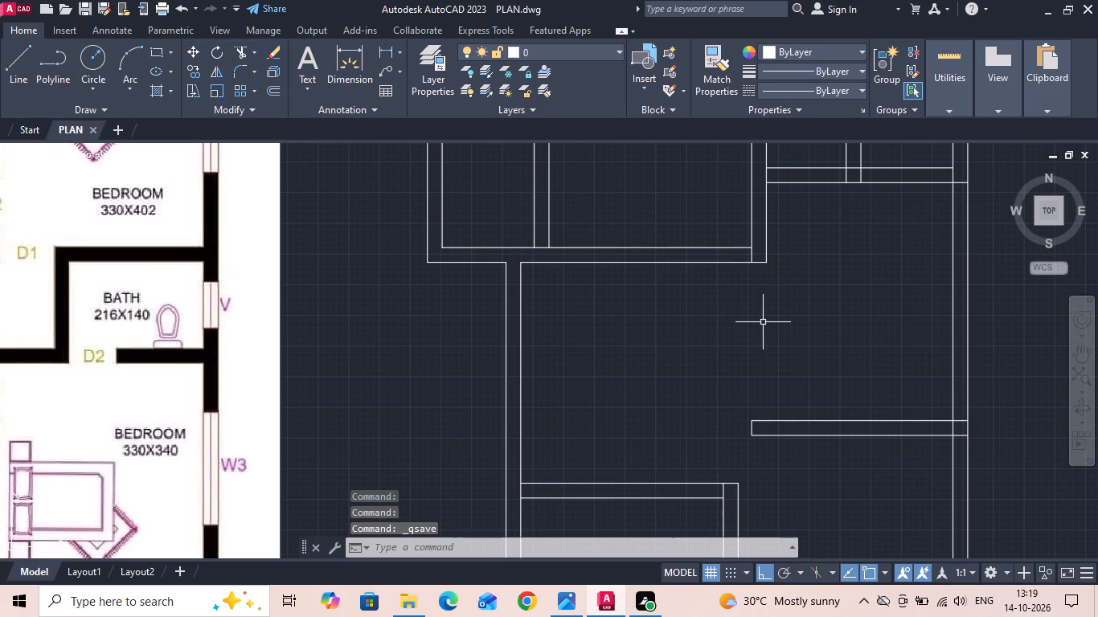
Extend the west line of the partition between the two baths south to the TV stand wall.
scroll(729, 289, down, 2)
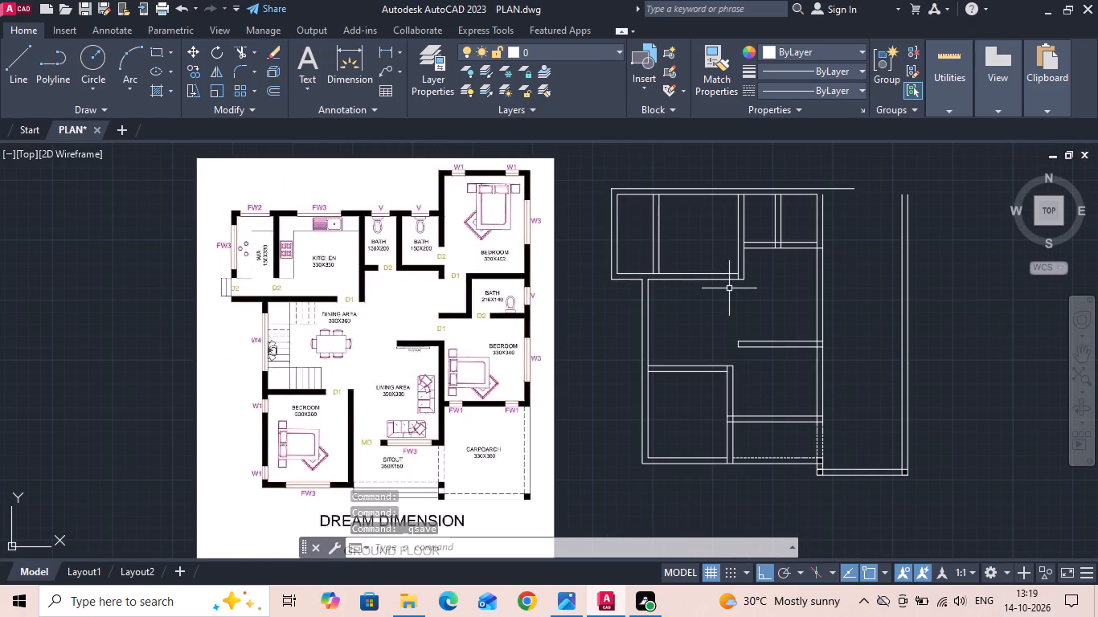
scroll(772, 306, up, 1)
text(EX)
key(space)
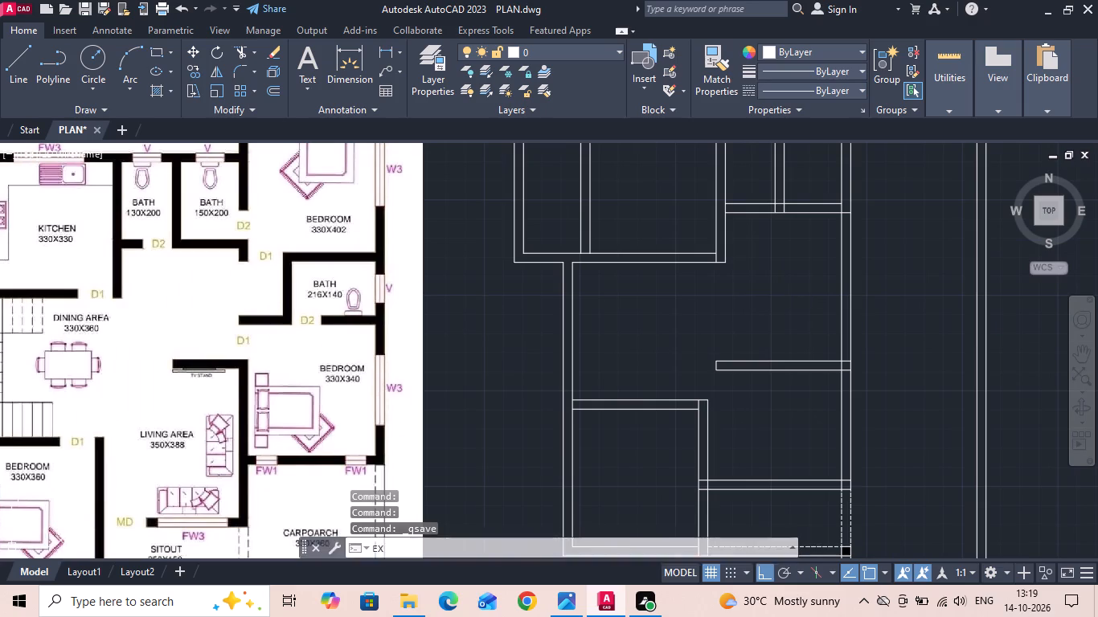
click(774, 194)
click(772, 304)
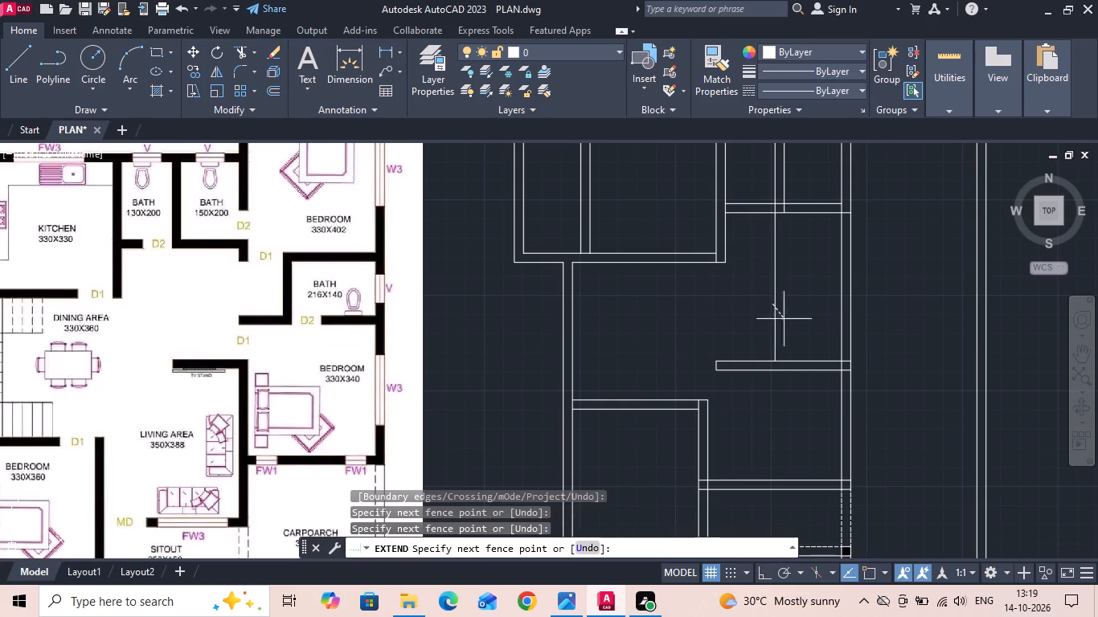
click(790, 326)
key(Escape)
Trim the TV stand wall west of the extended line, and remove the extended line above that wall.
text(TR)
key(space)
drag(742, 346, 739, 394)
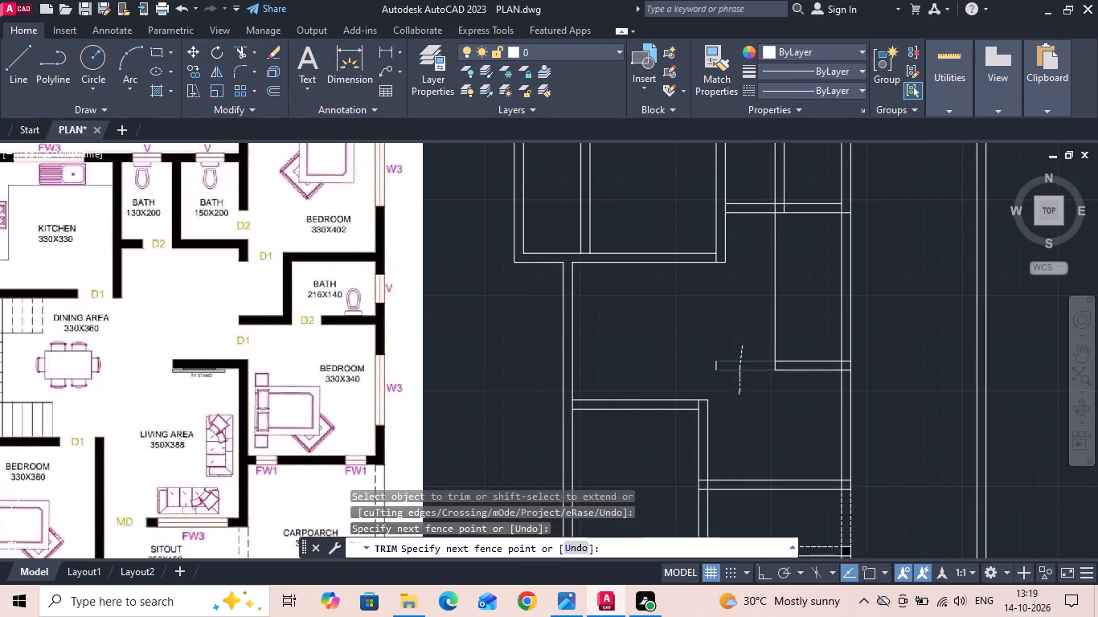
drag(742, 346, 791, 309)
click(713, 368)
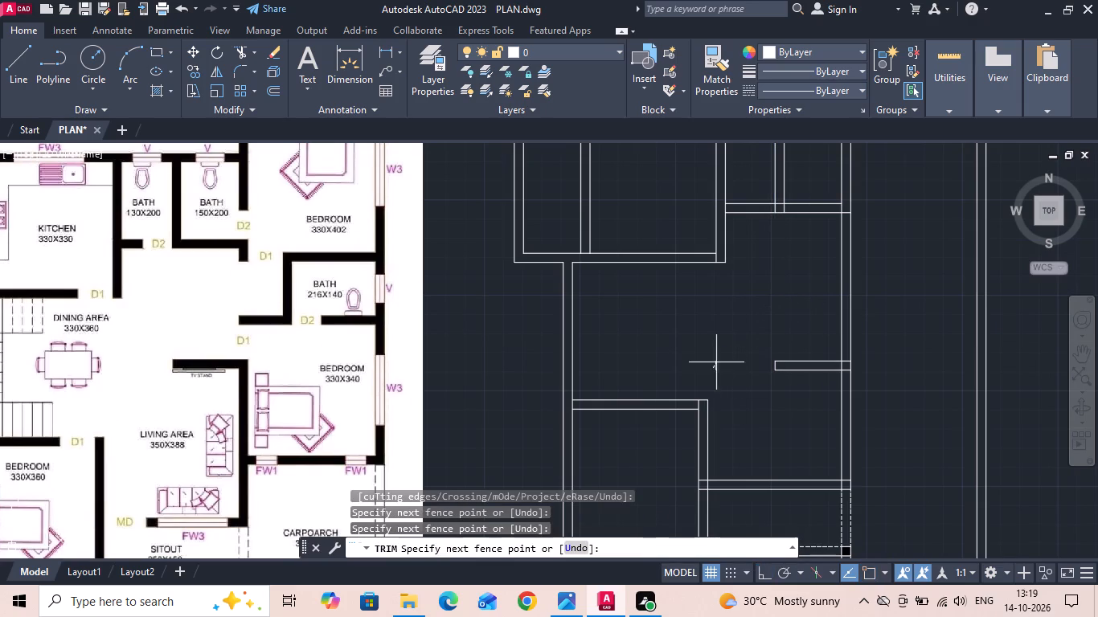
click(723, 358)
Trim the overlapping lines where the TV stand wall meets the living area's east wall.
scroll(842, 366, up, 3)
drag(848, 336, 844, 390)
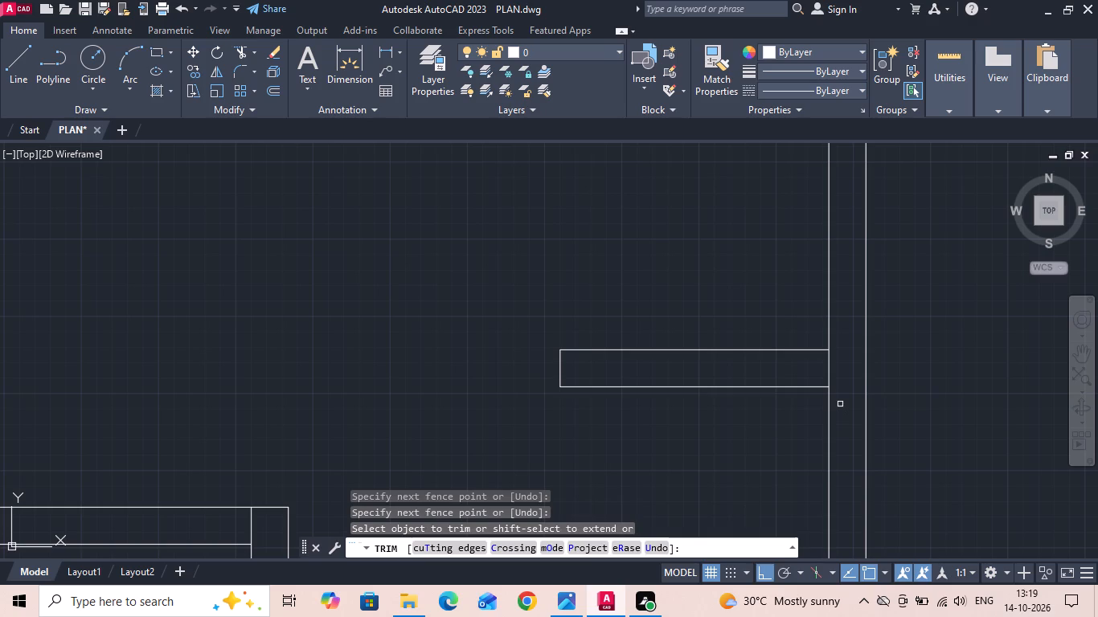
drag(839, 381, 810, 376)
scroll(652, 304, down, 4)
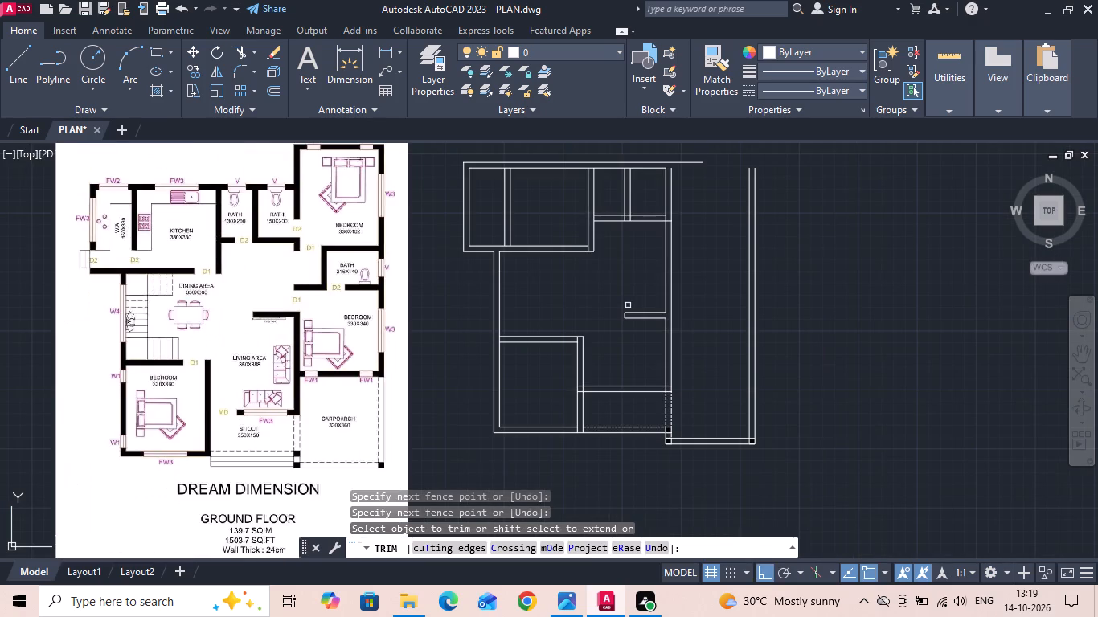
key(Escape)
Measure the main door (MD) opening between the front bedroom wall and the FW3 wall on the reference image.
click(378, 49)
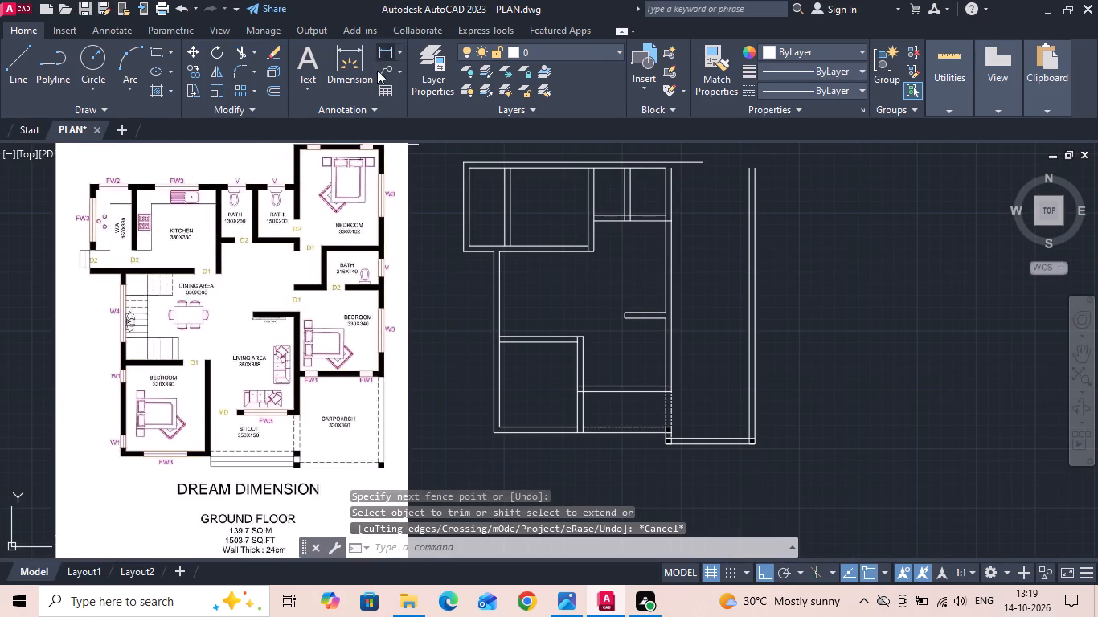
scroll(241, 305, up, 2)
middle_drag(260, 293, 347, 102)
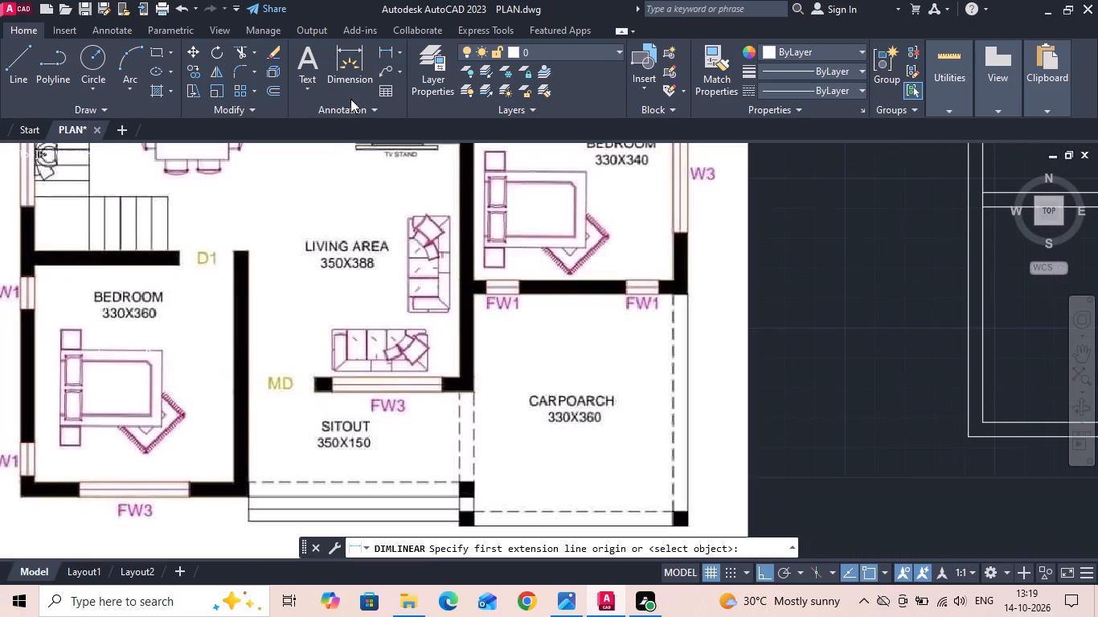
scroll(272, 390, up, 1)
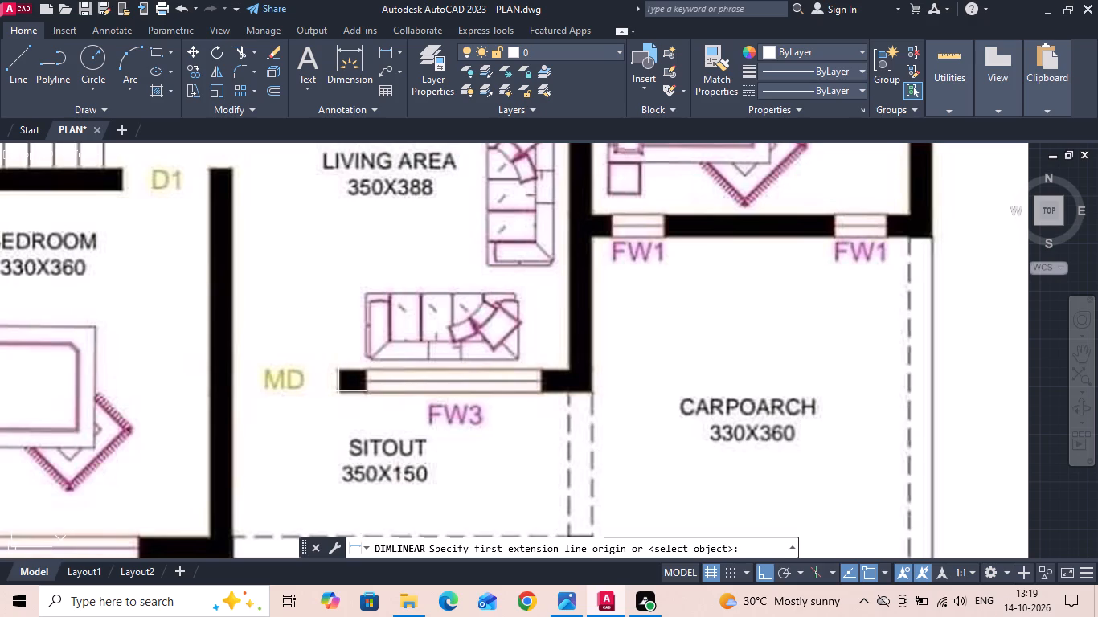
click(338, 390)
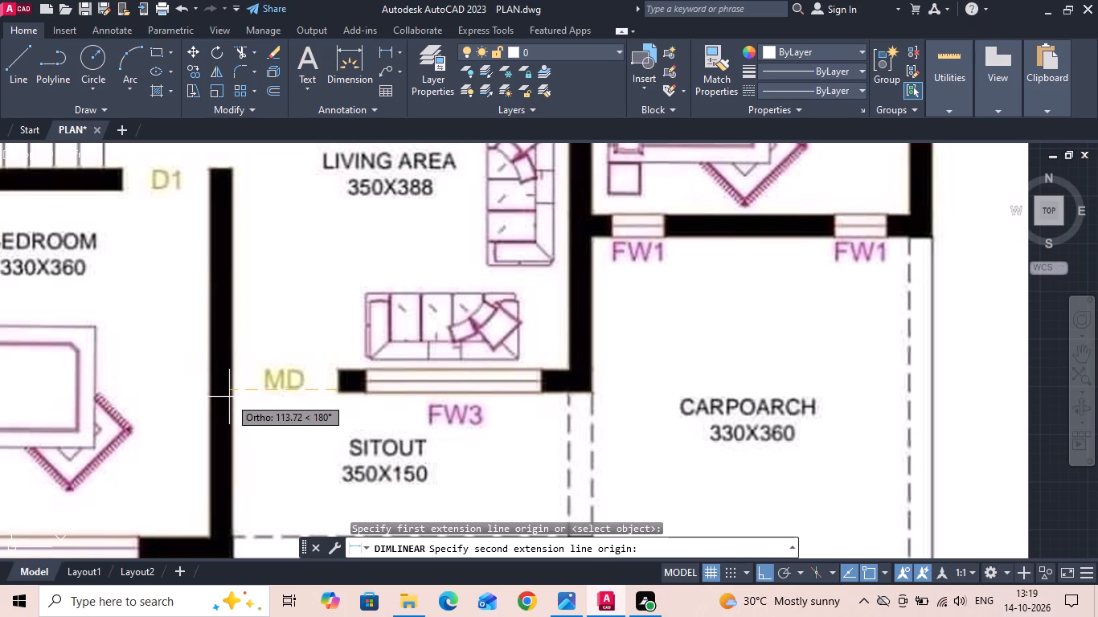
key(Escape)
Offset the outer line of the front bedroom's east wall 110 cm east to mark the main door opening.
scroll(238, 341, down, 3)
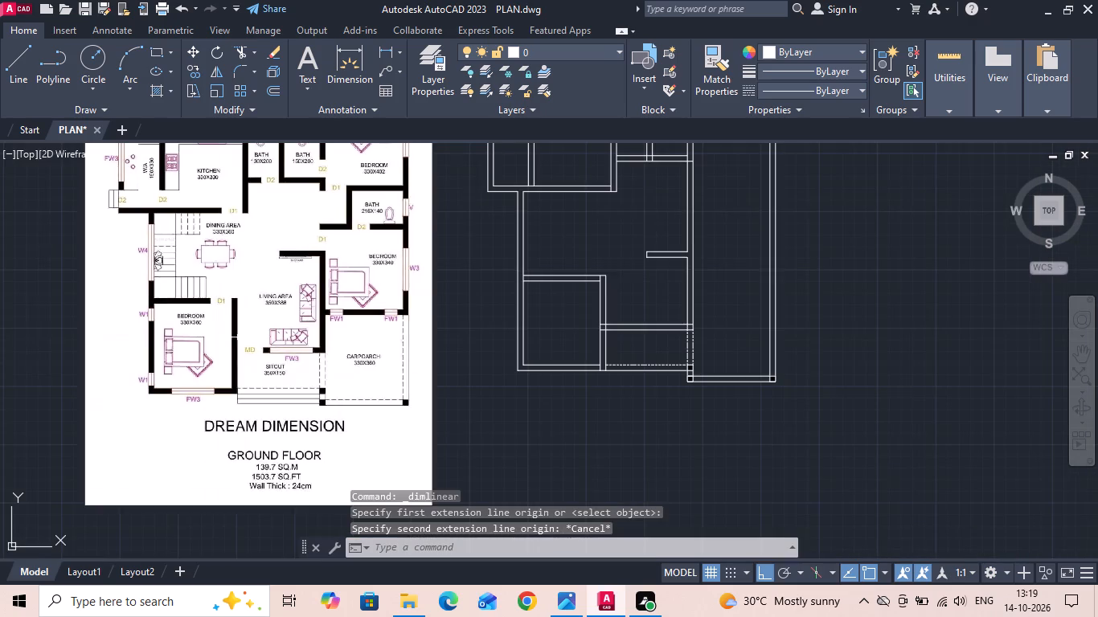
scroll(656, 330, up, 2)
text(O)
key(space)
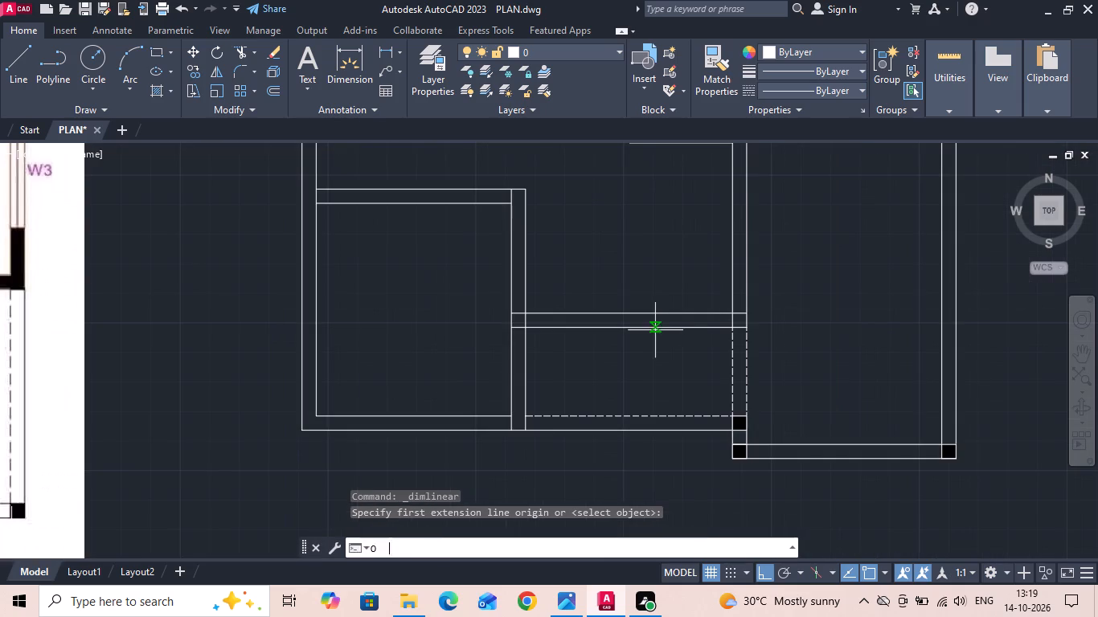
text(110)
key(Return)
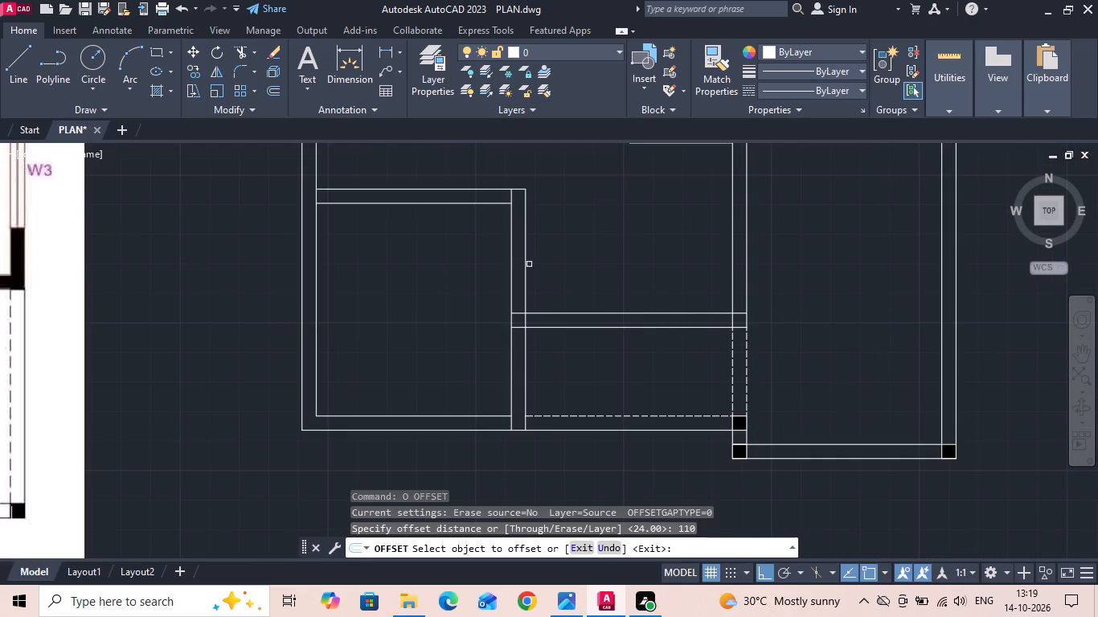
drag(526, 254, 539, 250)
click(635, 233)
key(Escape)
Trim the sitout's north wall to open the main door gap, and remove the offset line below that wall.
key(t)
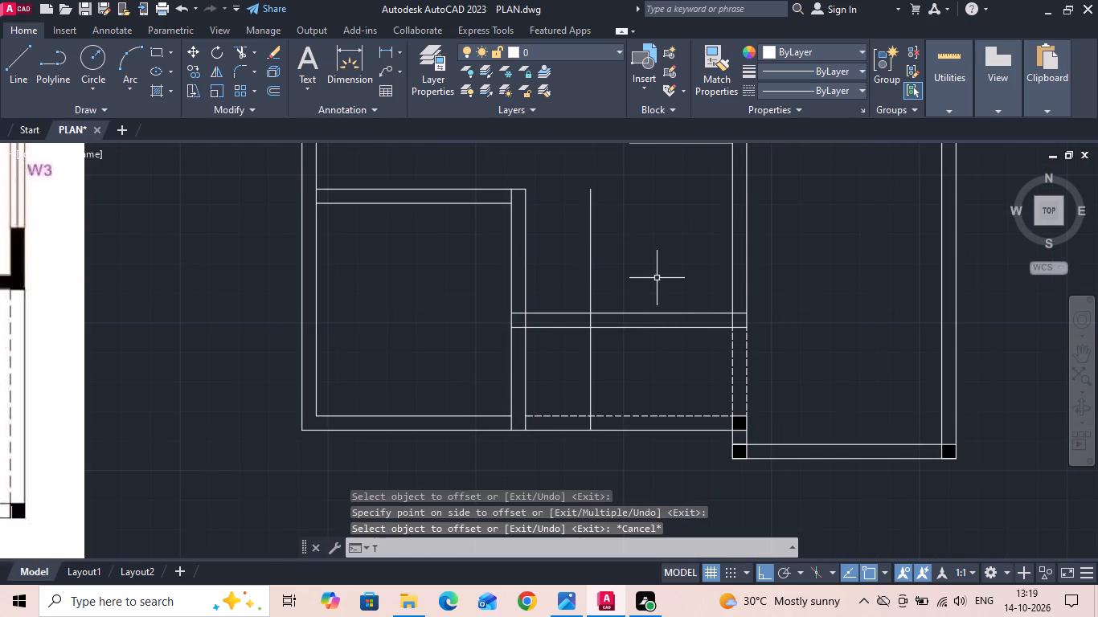
key(r)
key(space)
drag(612, 259, 559, 363)
drag(584, 387, 594, 385)
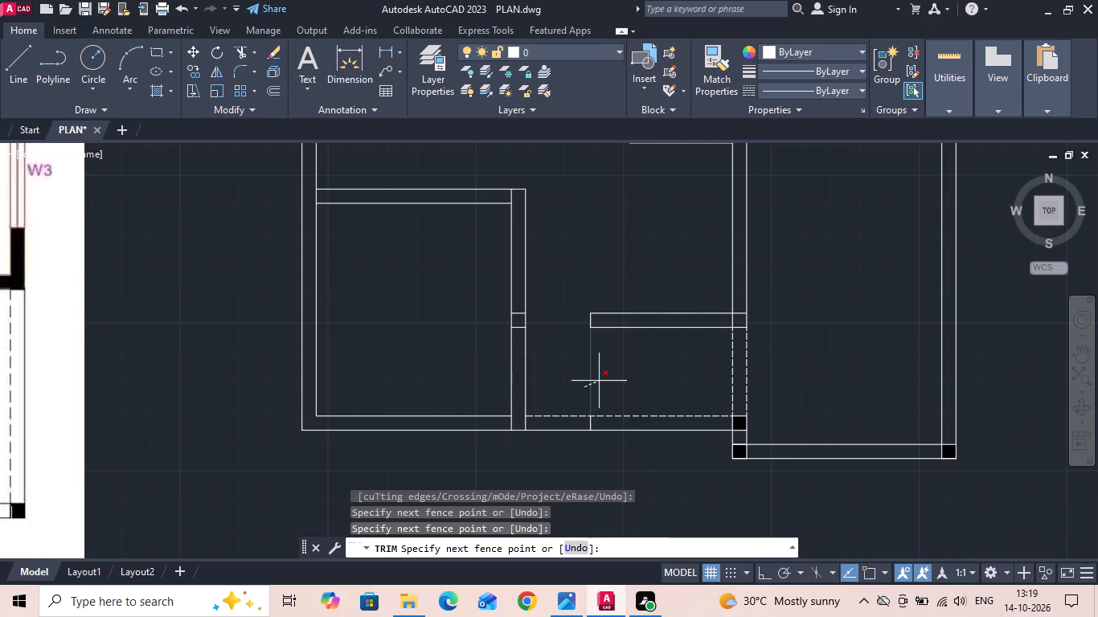
click(600, 380)
scroll(577, 423, up, 1)
click(619, 423)
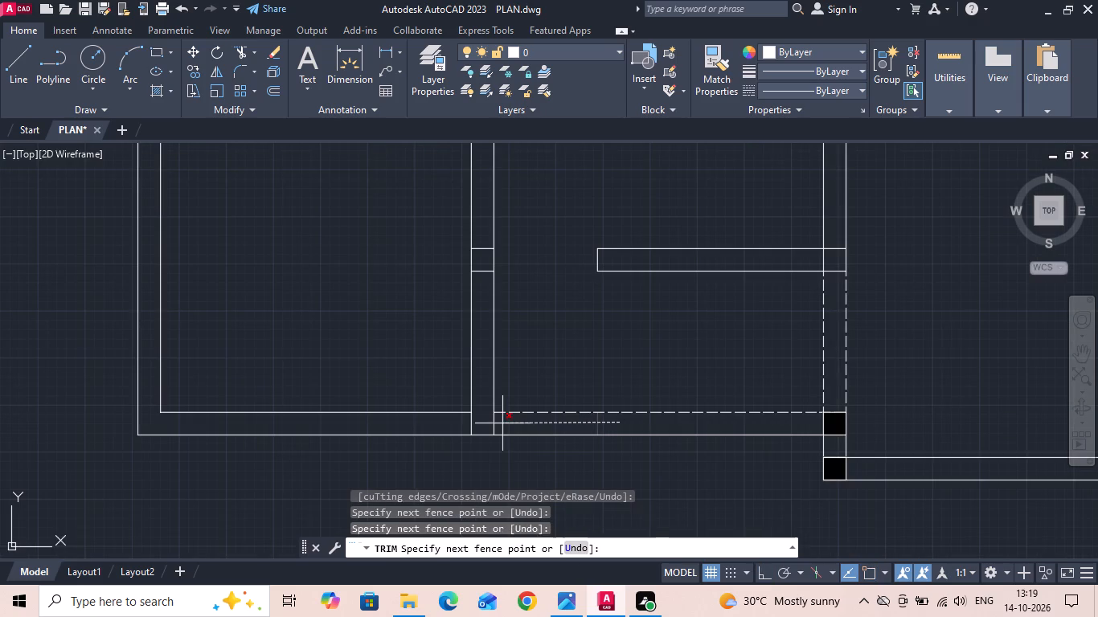
click(555, 423)
Trim the inner east wall line where it overlaps the front bedroom's southeast corner.
click(474, 424)
click(449, 424)
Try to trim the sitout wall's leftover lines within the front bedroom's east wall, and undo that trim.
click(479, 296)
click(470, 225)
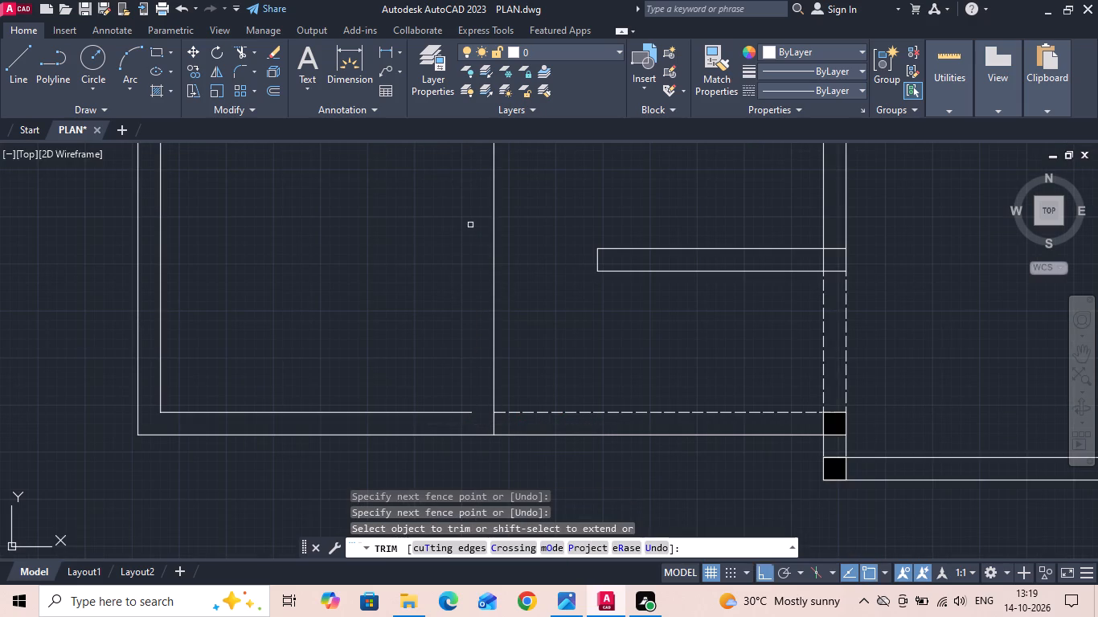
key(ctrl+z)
Trim the two leftover sitout wall lines crossing inside the front bedroom's east wall.
scroll(503, 284, up, 2)
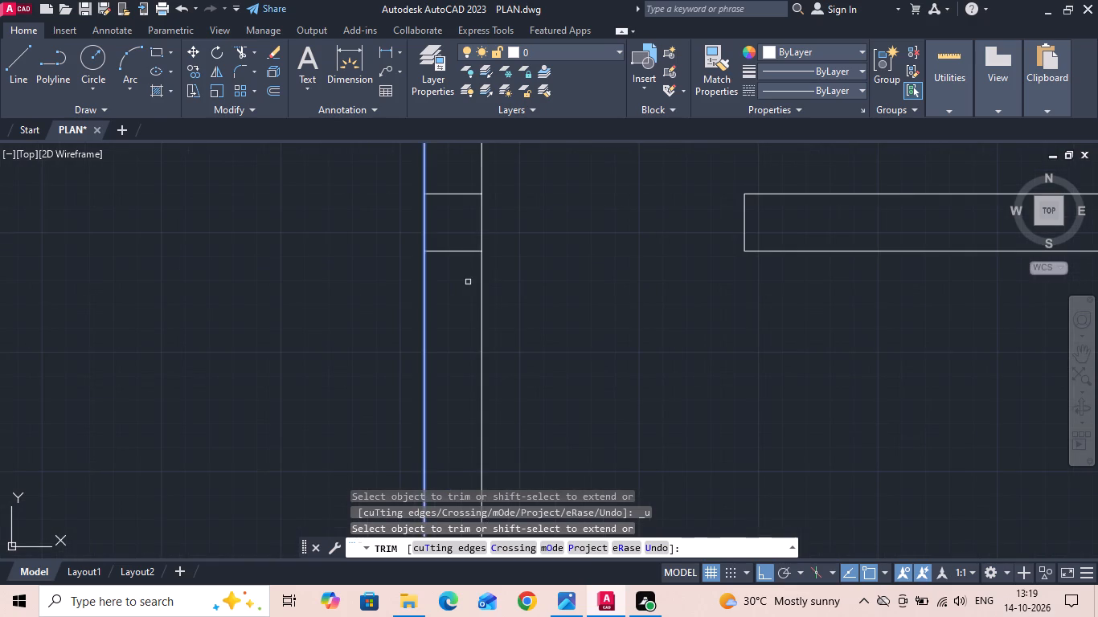
drag(467, 282, 467, 255)
drag(454, 177, 440, 318)
key(Escape)
Measure the D1 door opening at the front bedroom's north wall on the reference image.
scroll(479, 327, down, 3)
scroll(649, 364, down, 1)
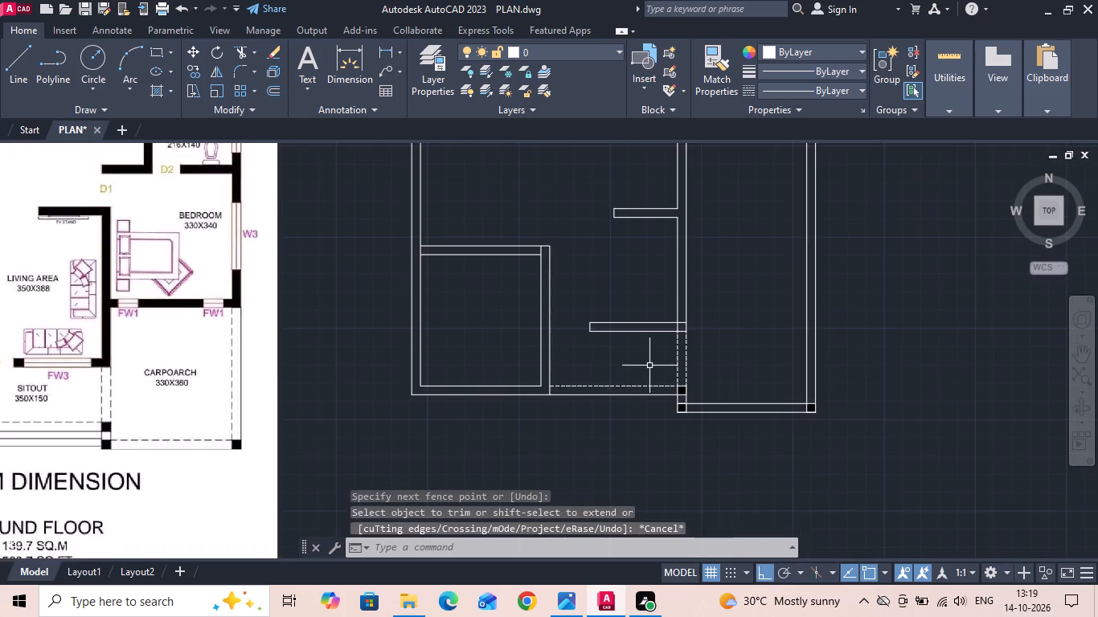
scroll(640, 358, down, 1)
scroll(199, 307, up, 2)
middle_drag(215, 297, 284, 270)
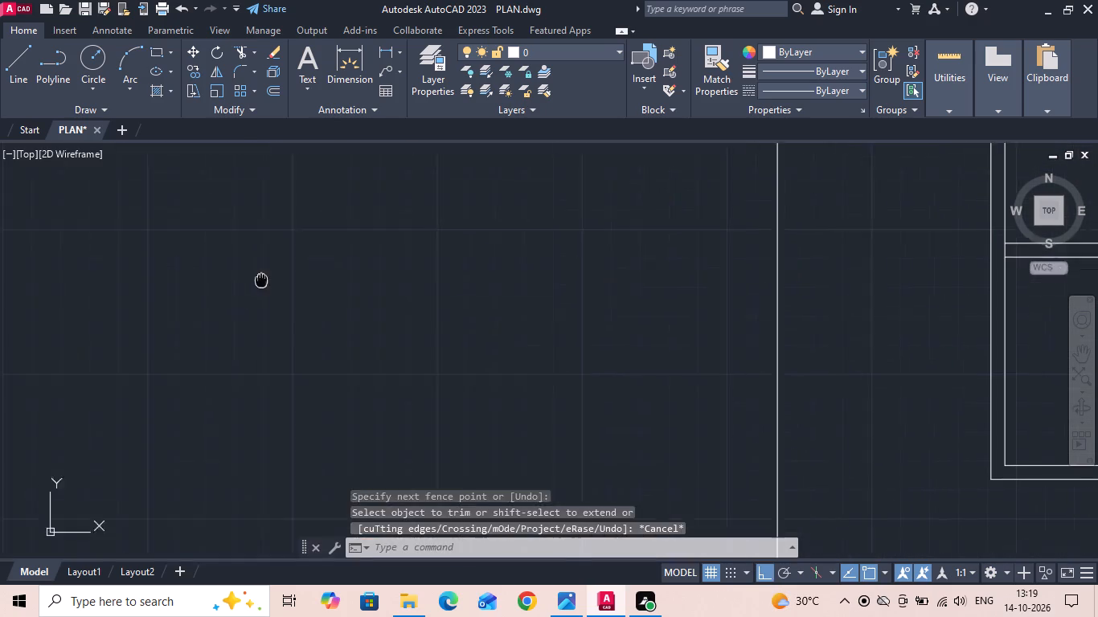
middle_drag(284, 270, 437, 259)
click(385, 46)
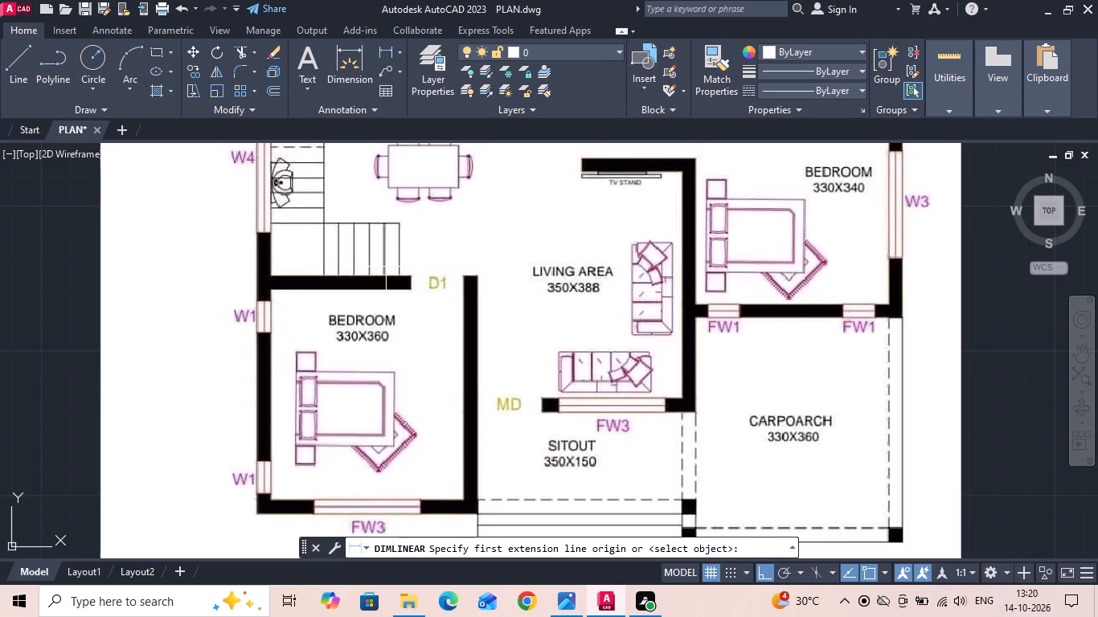
scroll(402, 205, up, 2)
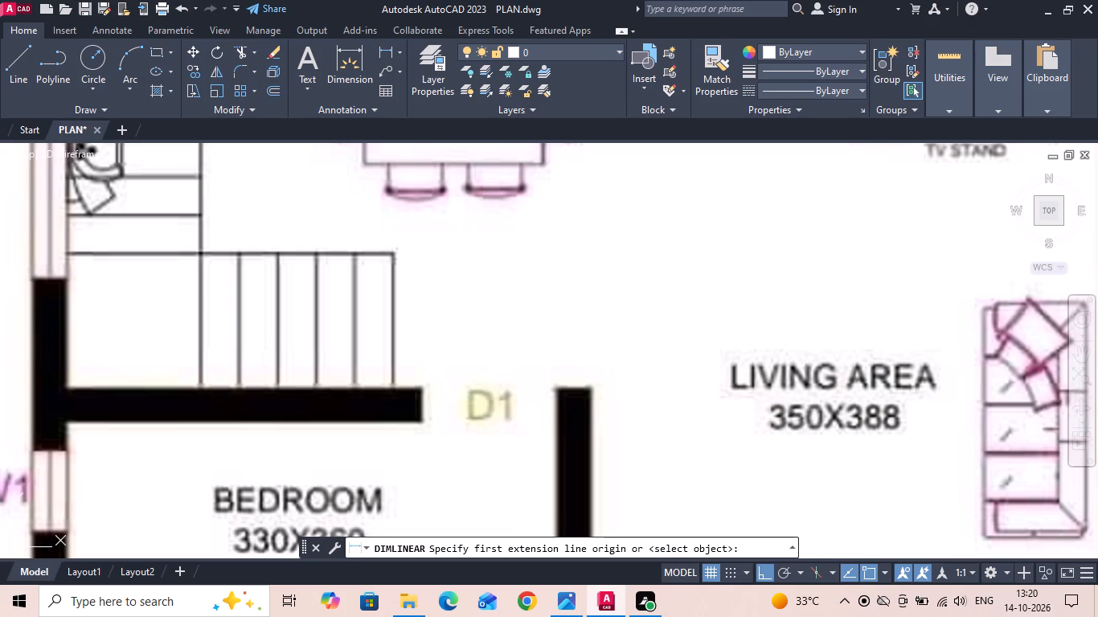
click(423, 407)
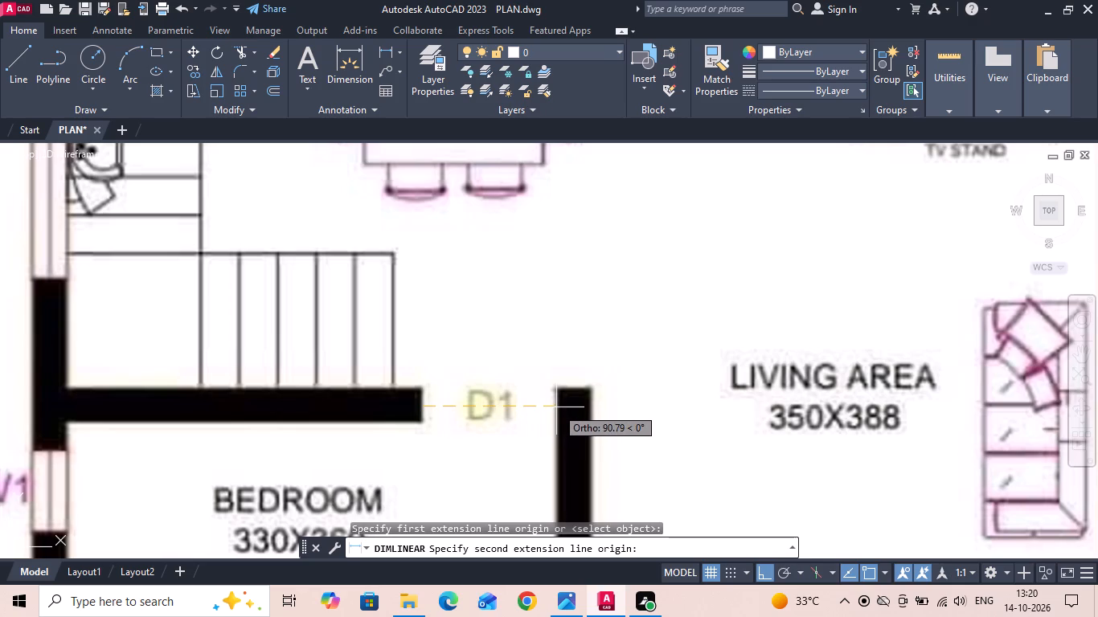
scroll(556, 407, up, 1)
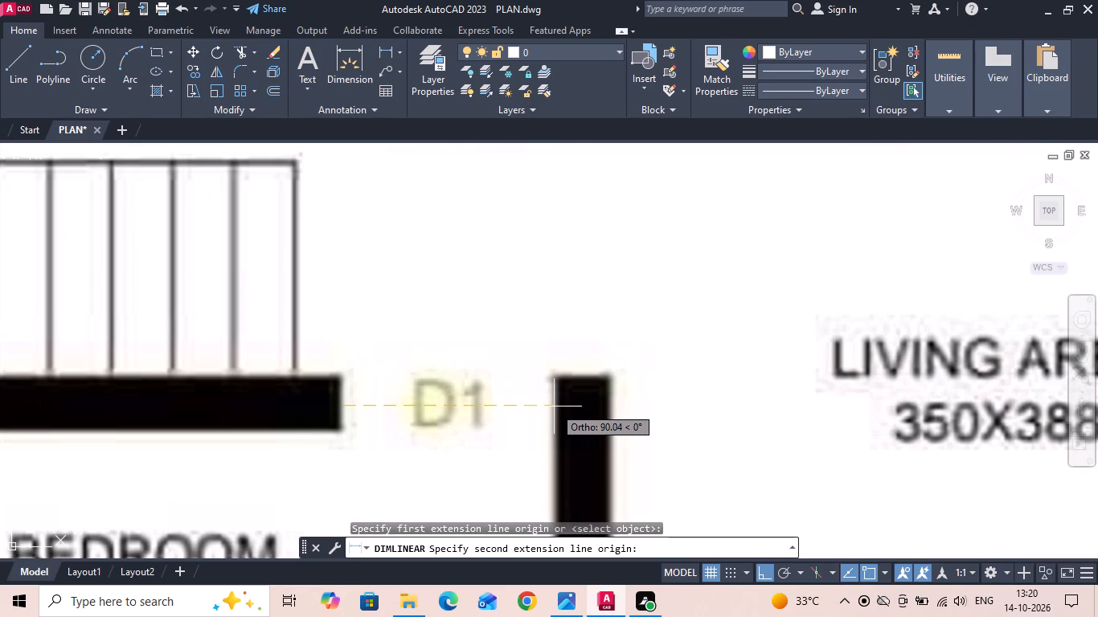
key(Escape)
Measure the D2 door opening between the work area and the kitchen on the reference image.
scroll(525, 384, down, 3)
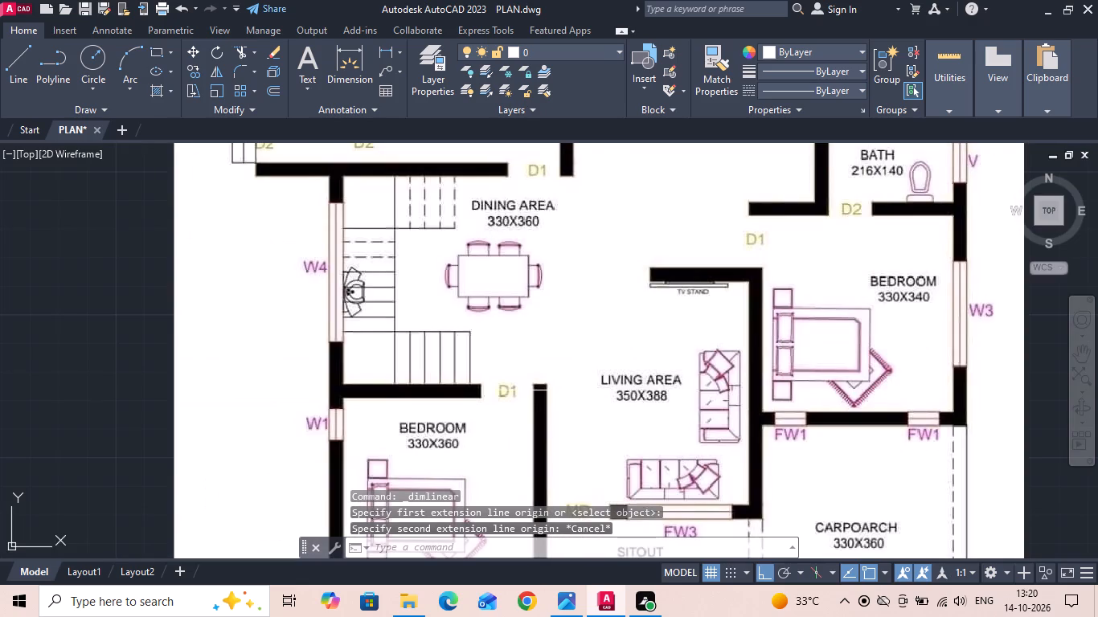
middle_drag(518, 254, 519, 264)
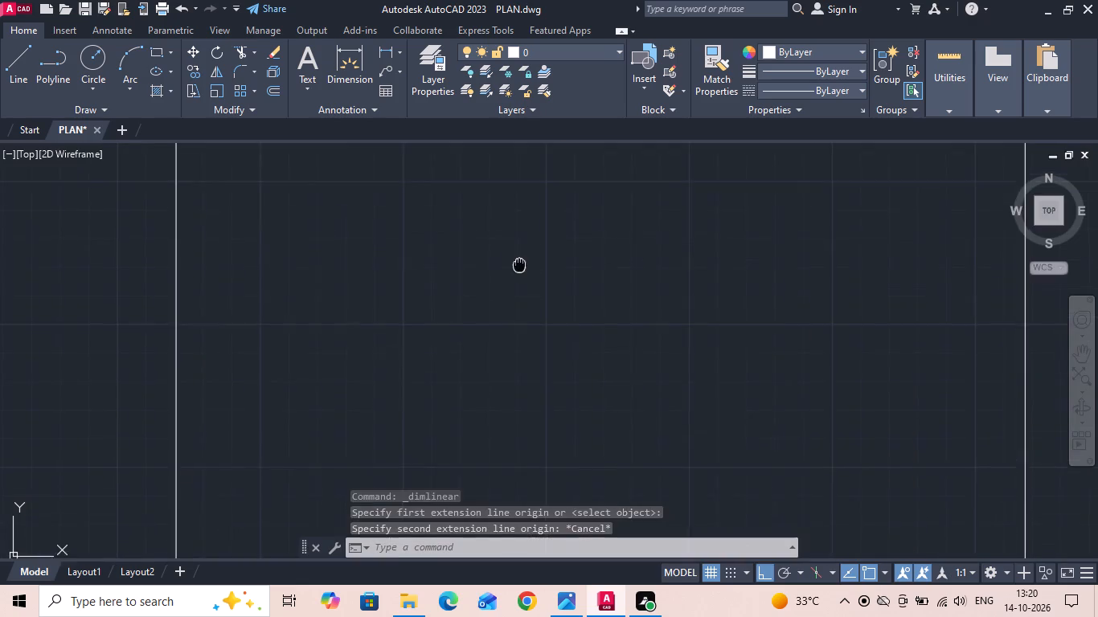
middle_drag(519, 264, 510, 340)
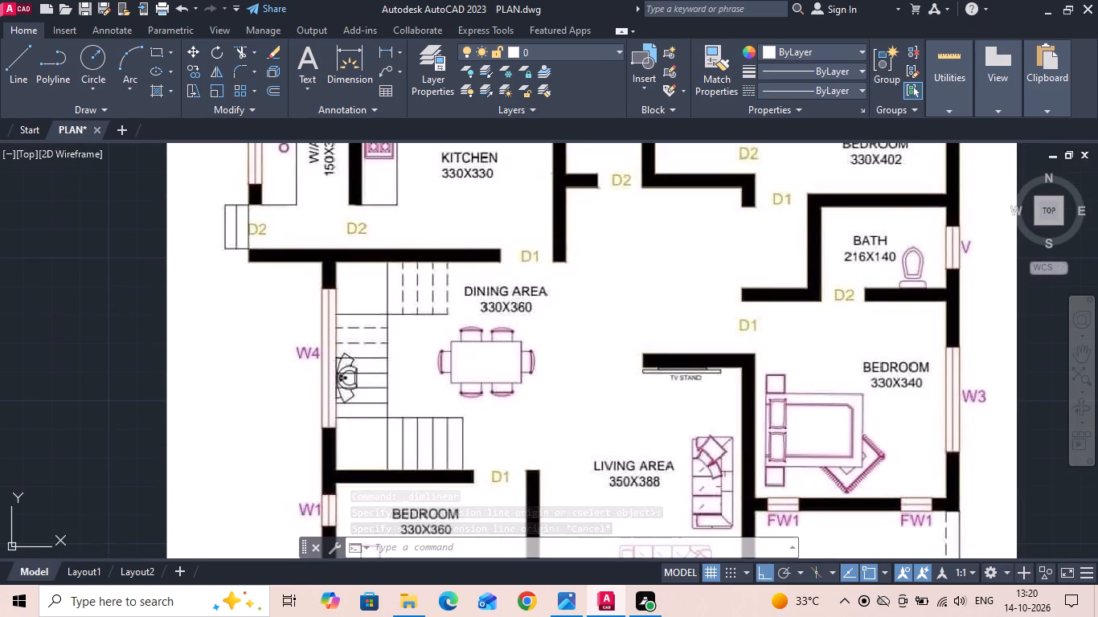
scroll(336, 175, up, 2)
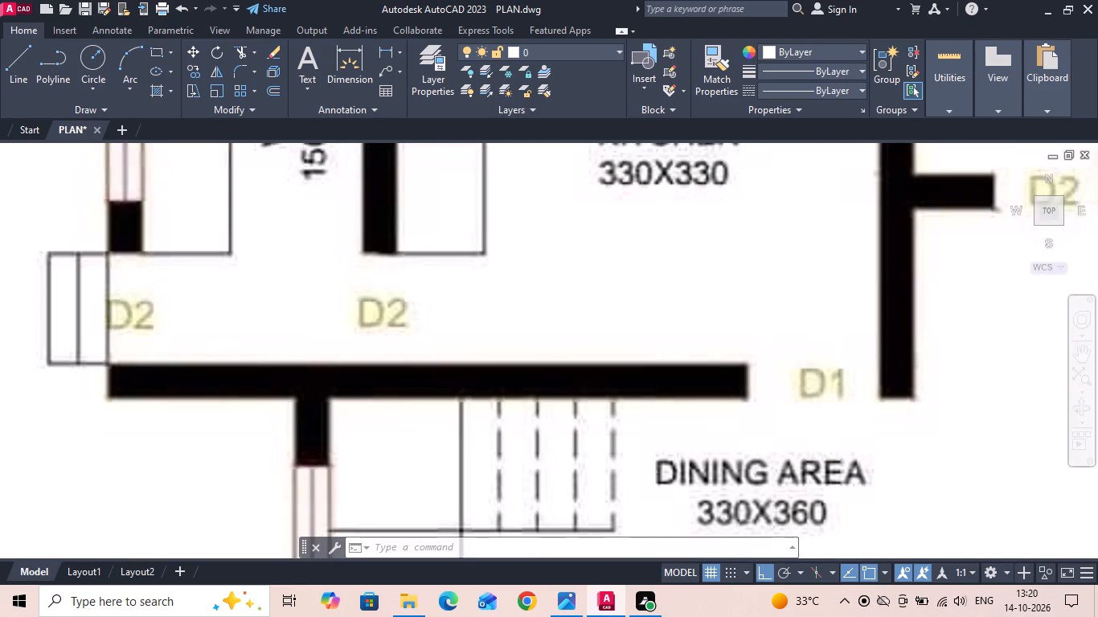
scroll(353, 245, up, 1)
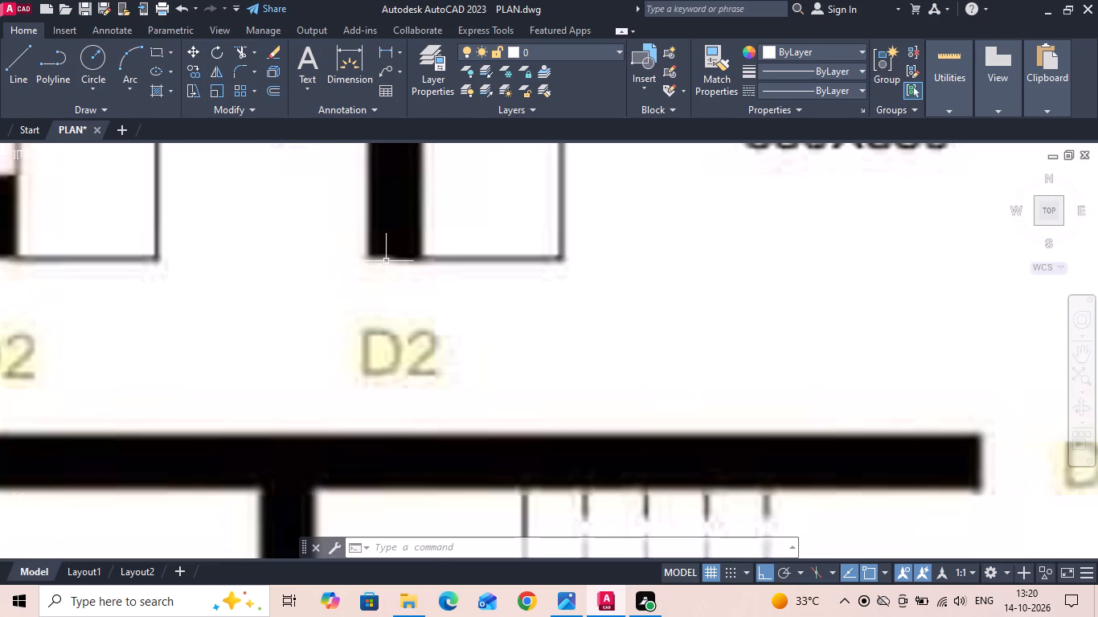
key(space)
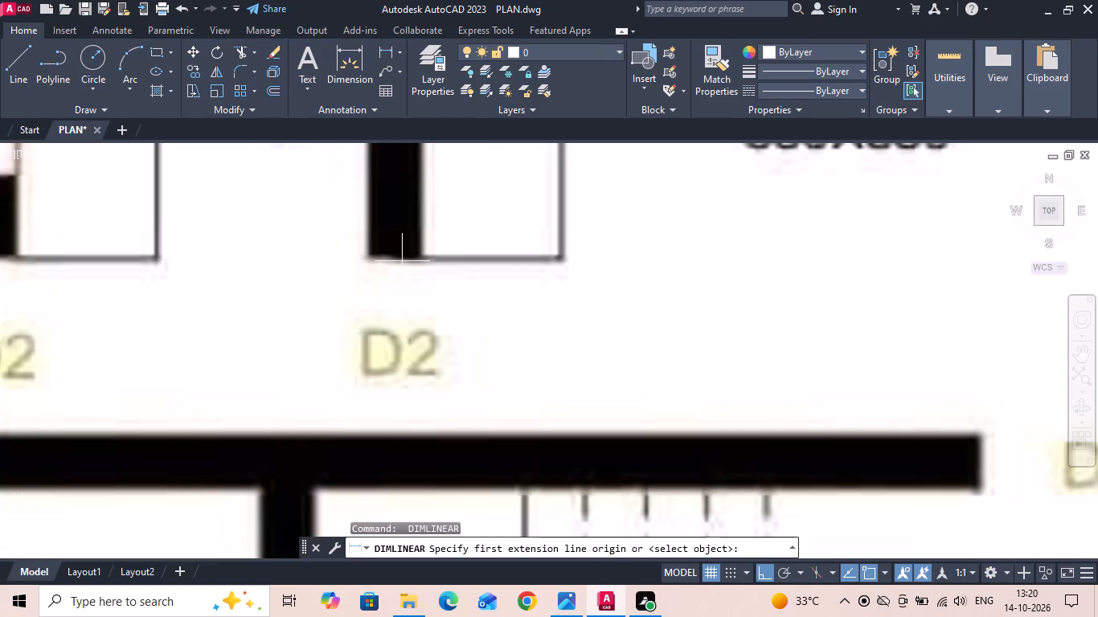
click(402, 261)
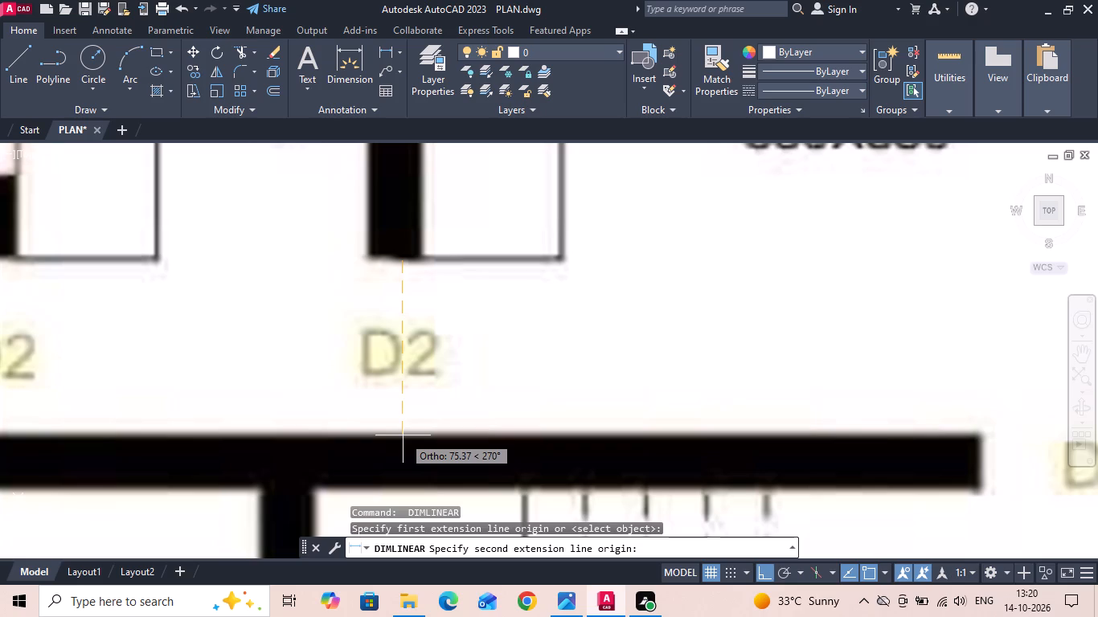
key(Escape)
Measure the thickness of the horizontal wall just south of the kitchen's D2 opening on the reference image.
key(space)
click(403, 435)
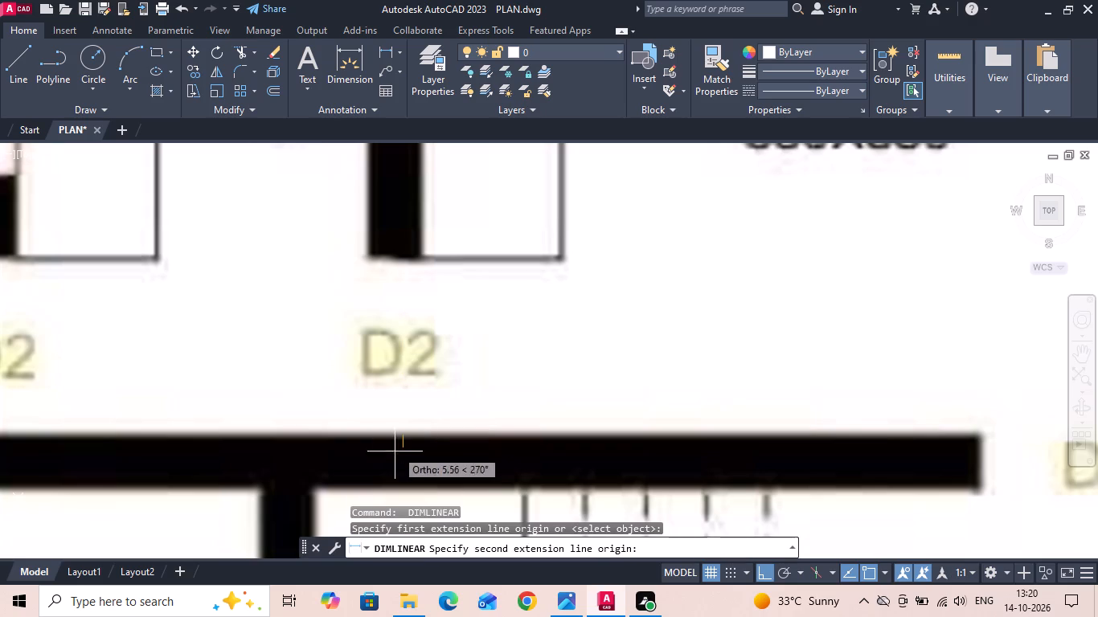
scroll(403, 486, up, 1)
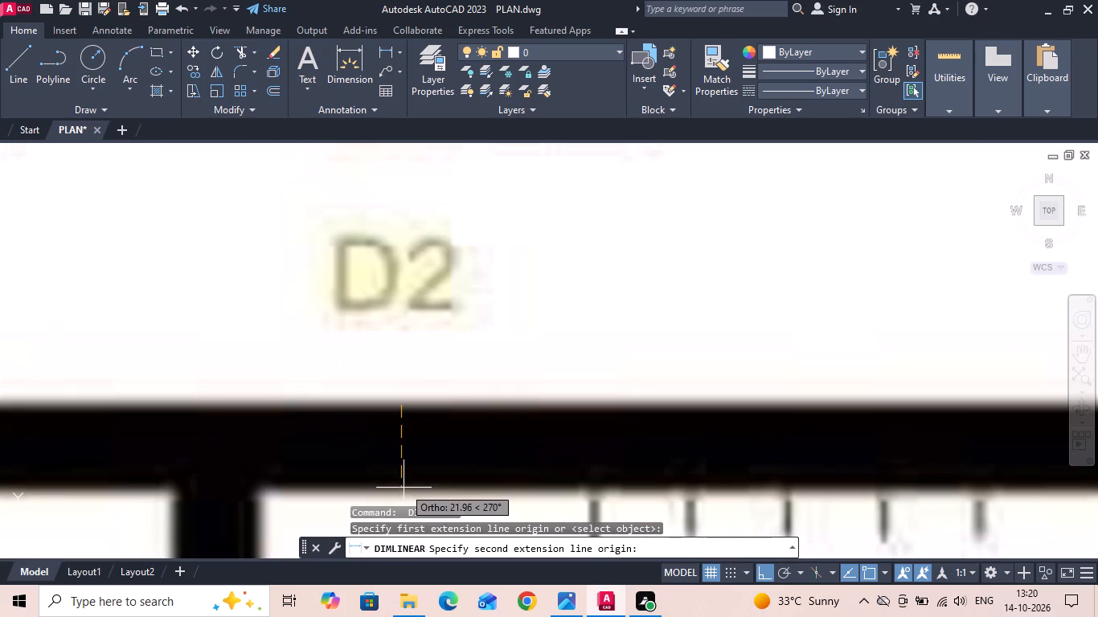
key(Escape)
Try to set an offset distance of 2'6 for the D2 door opening at the drafted plan's work area.
scroll(360, 397, down, 1)
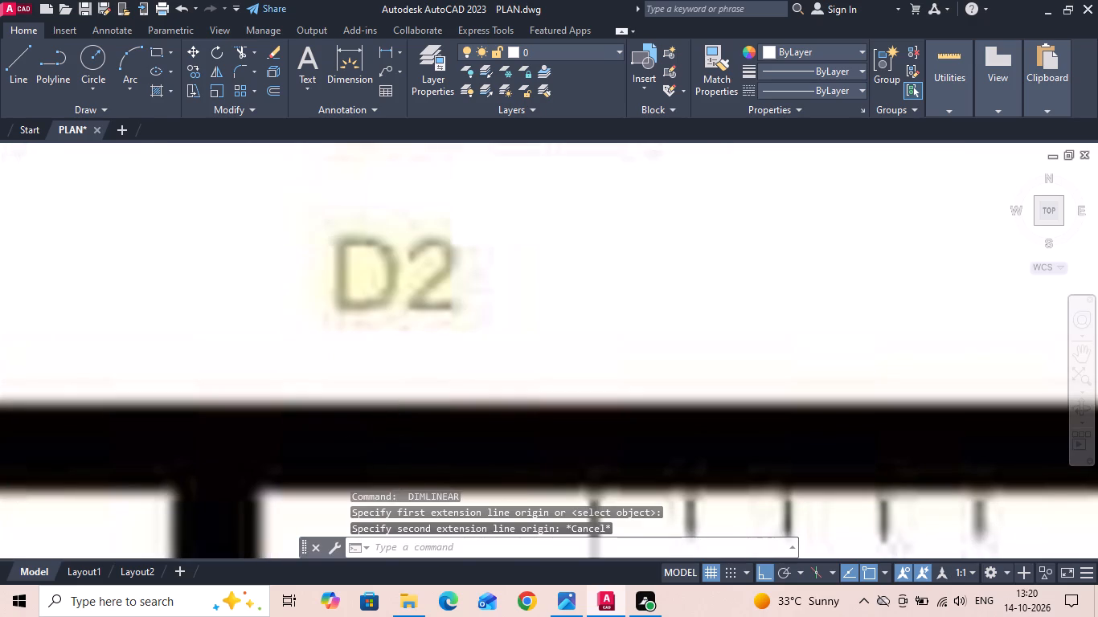
scroll(360, 396, down, 5)
scroll(377, 375, up, 1)
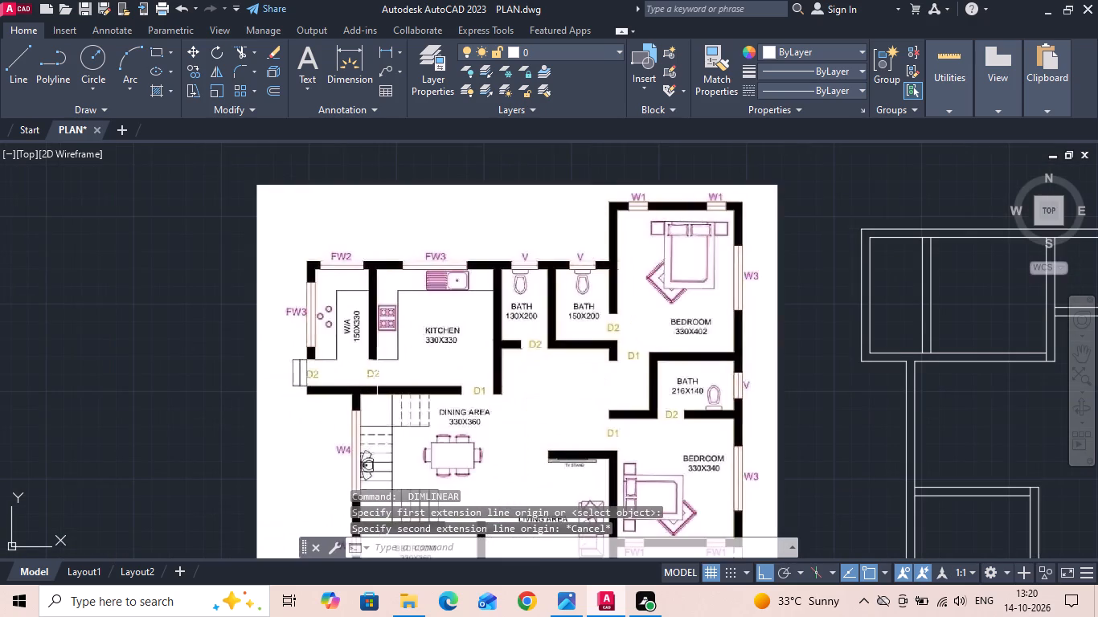
middle_drag(373, 366, 356, 300)
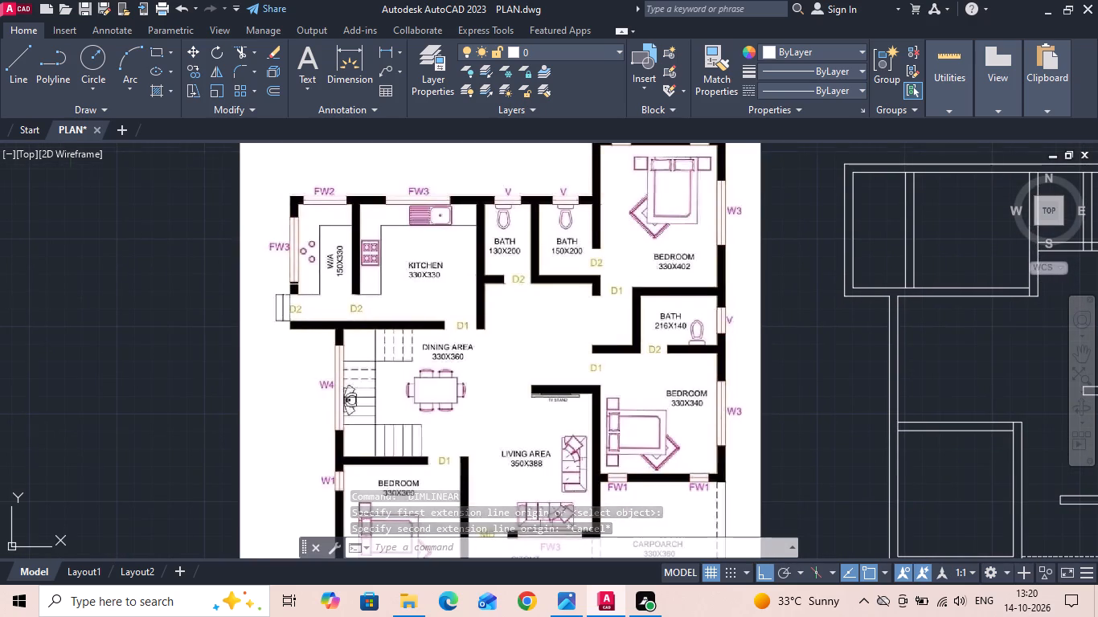
scroll(285, 284, down, 1)
scroll(654, 264, up, 2)
key(Escape)
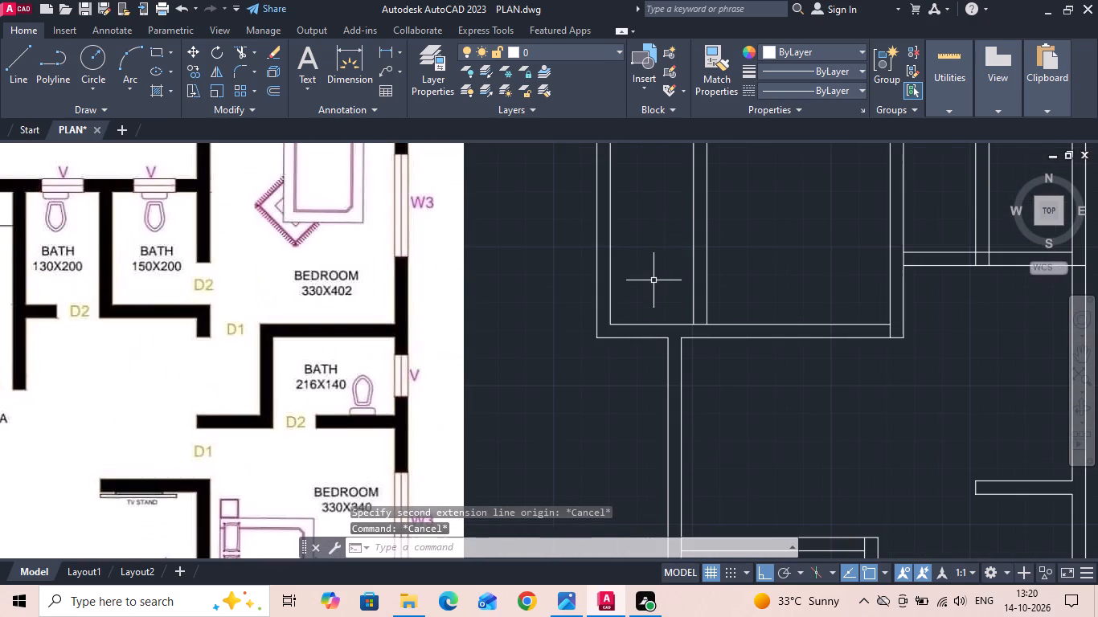
key(o)
key(Return)
text(2'6)
key(Return)
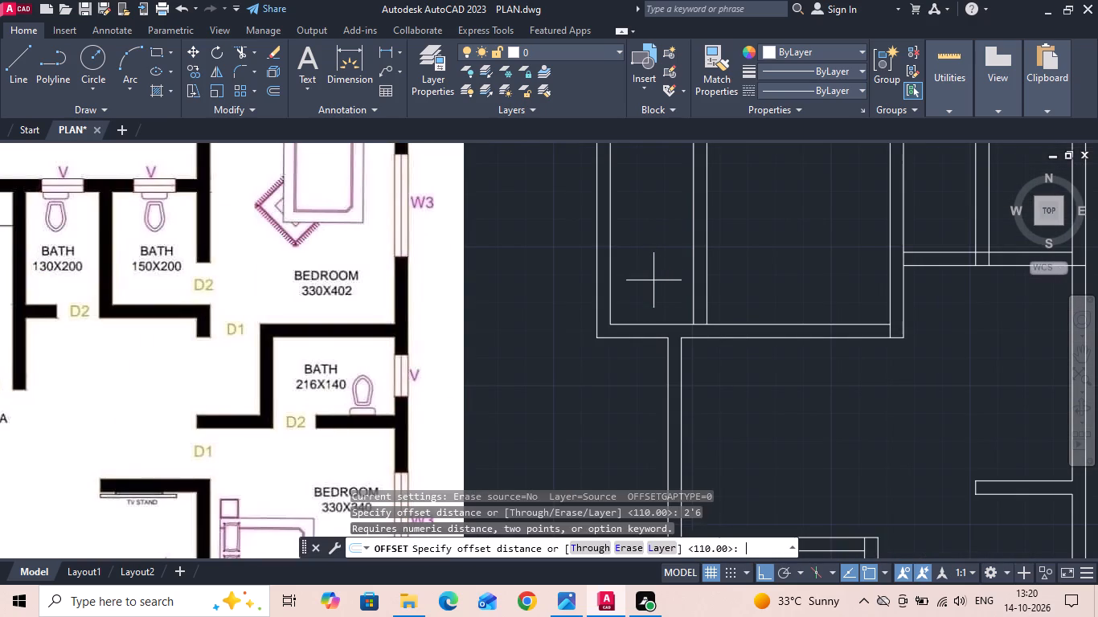
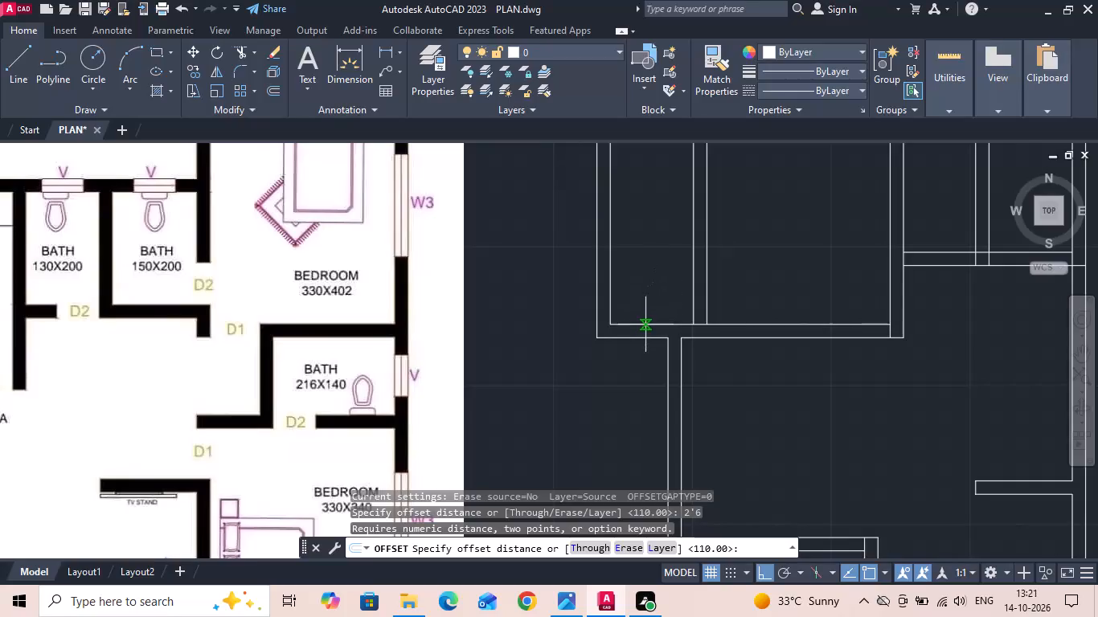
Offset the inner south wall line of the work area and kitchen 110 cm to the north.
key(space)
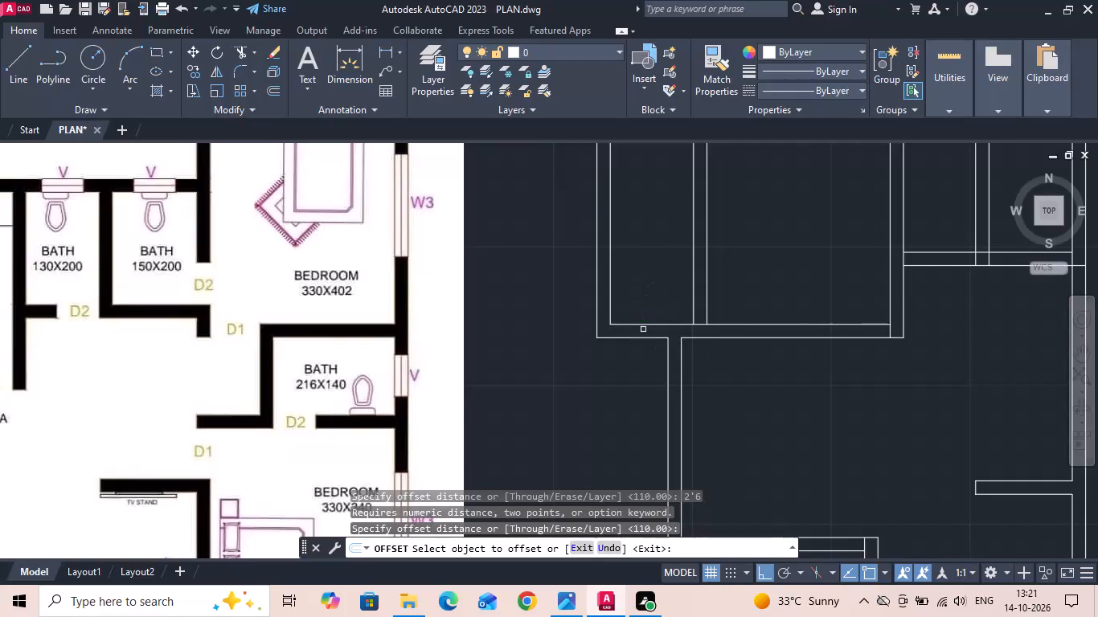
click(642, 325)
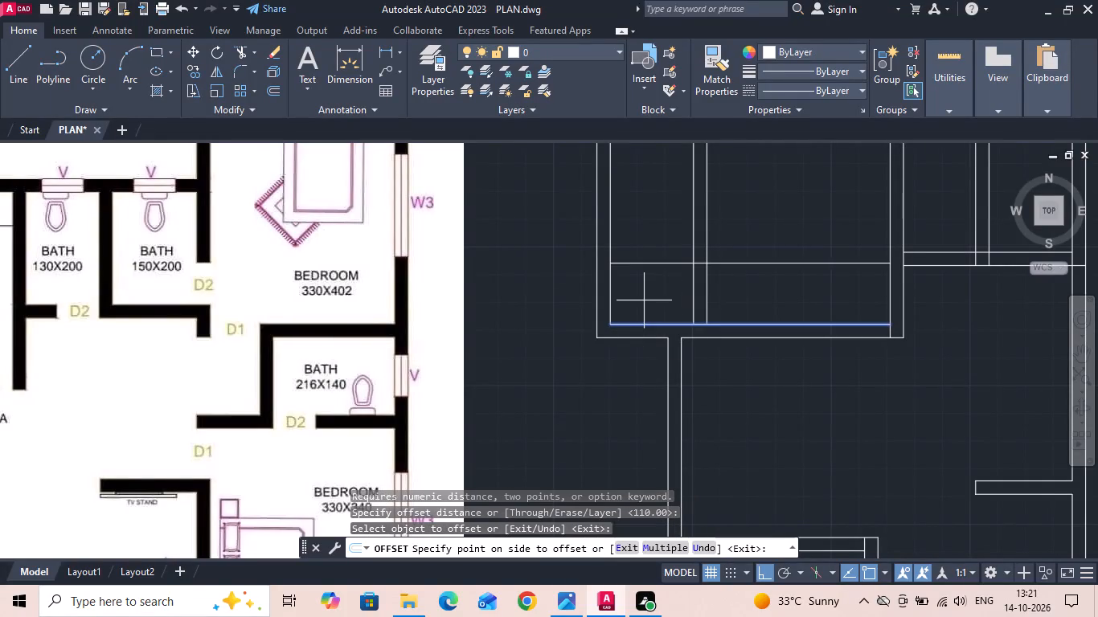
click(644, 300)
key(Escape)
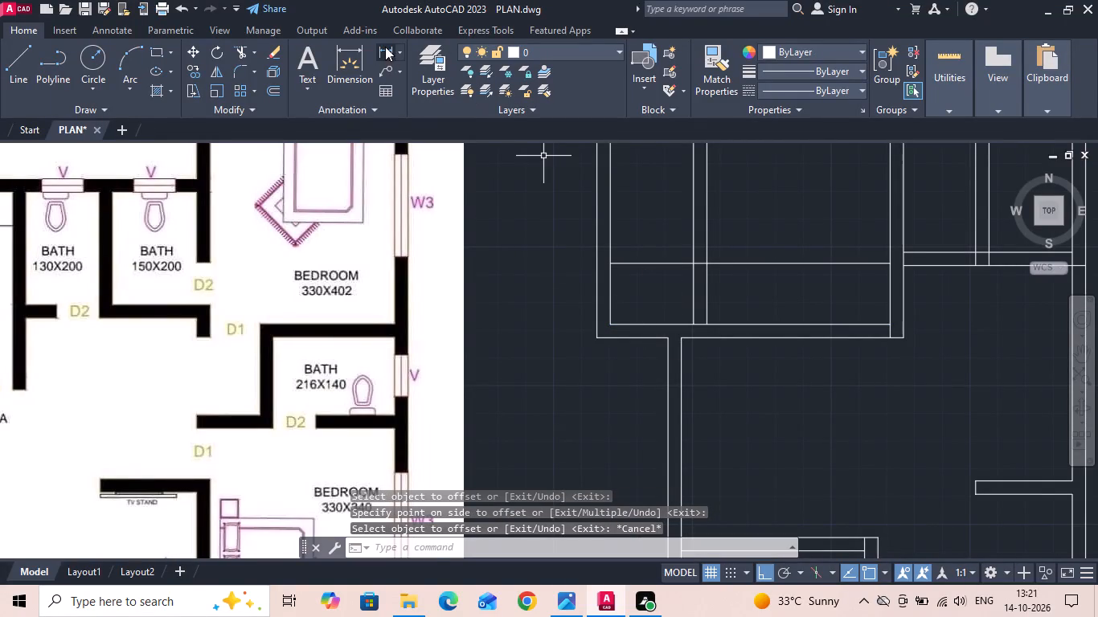
Measure the distance between the offset line and the inner south wall line in the work area.
click(385, 47)
scroll(580, 219, up, 2)
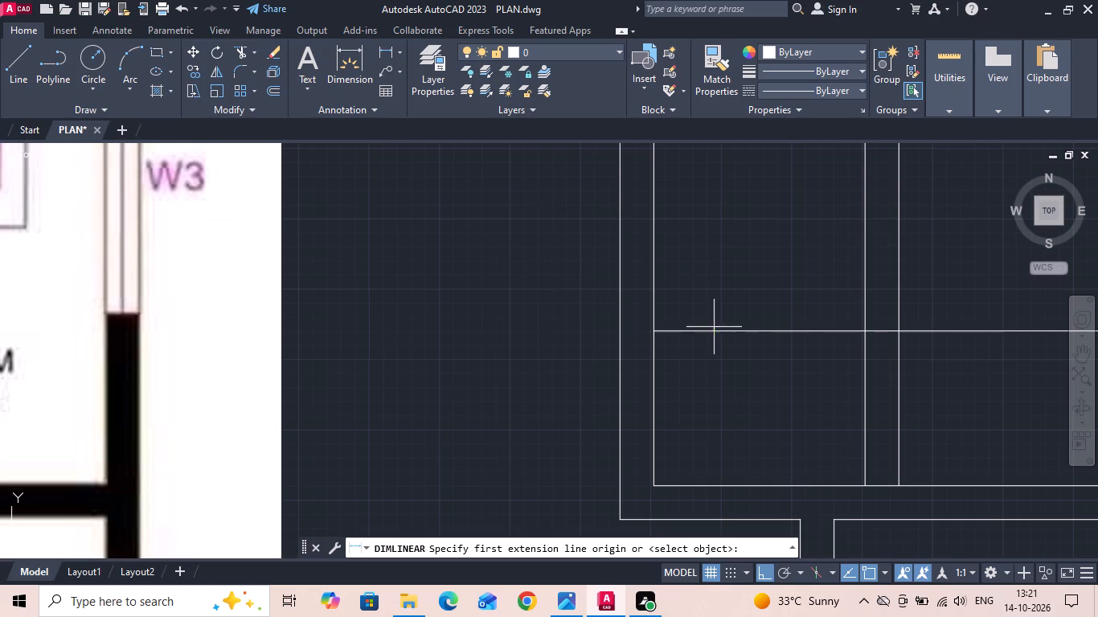
click(714, 327)
click(717, 485)
key(Escape)
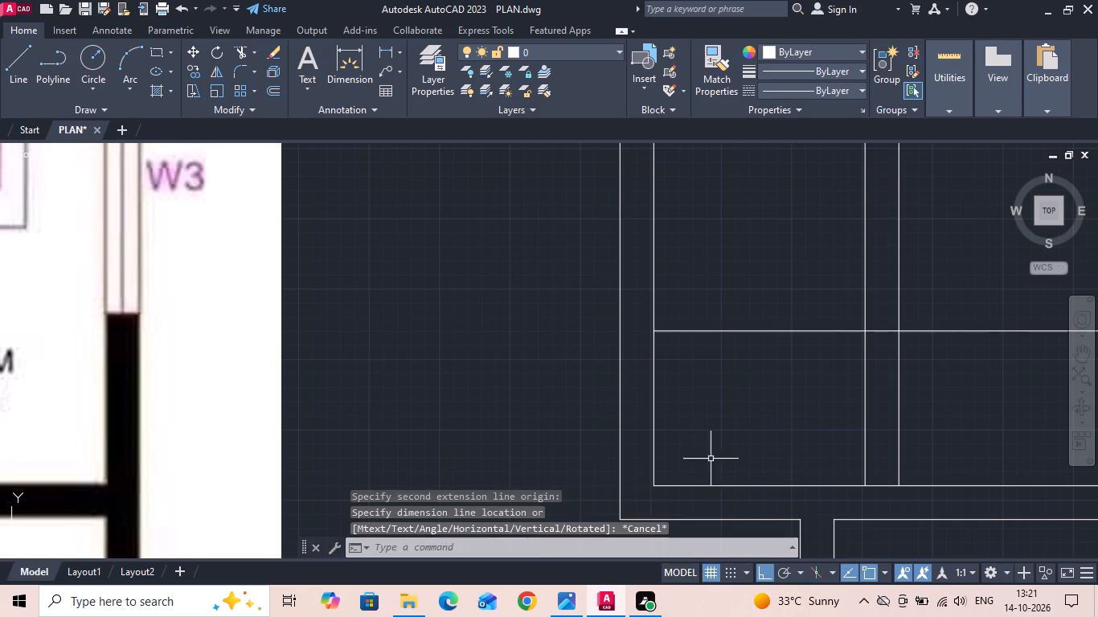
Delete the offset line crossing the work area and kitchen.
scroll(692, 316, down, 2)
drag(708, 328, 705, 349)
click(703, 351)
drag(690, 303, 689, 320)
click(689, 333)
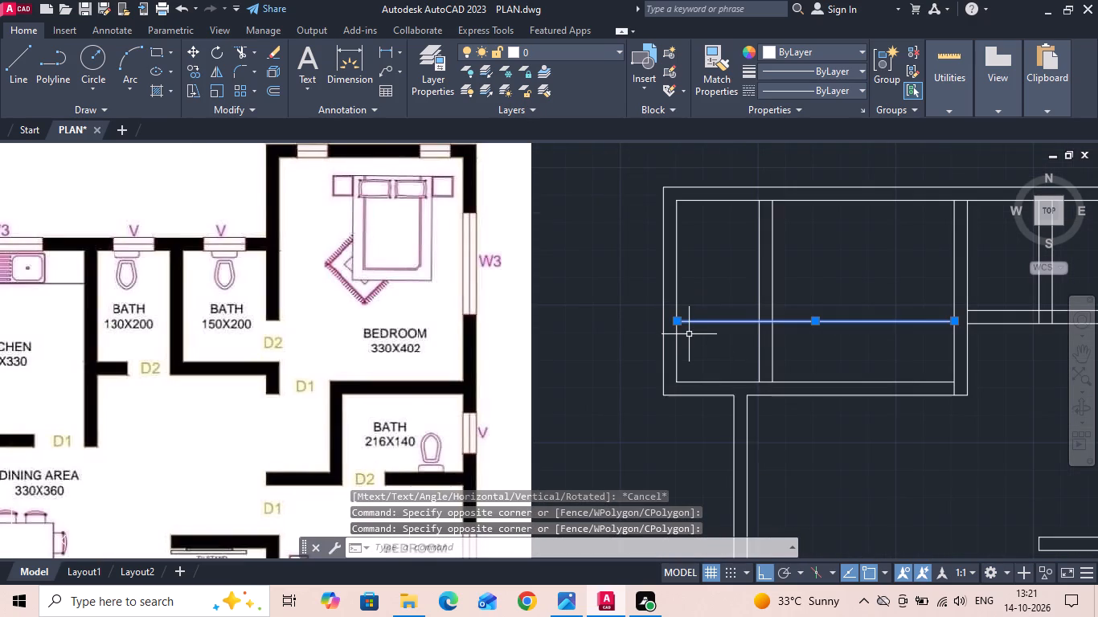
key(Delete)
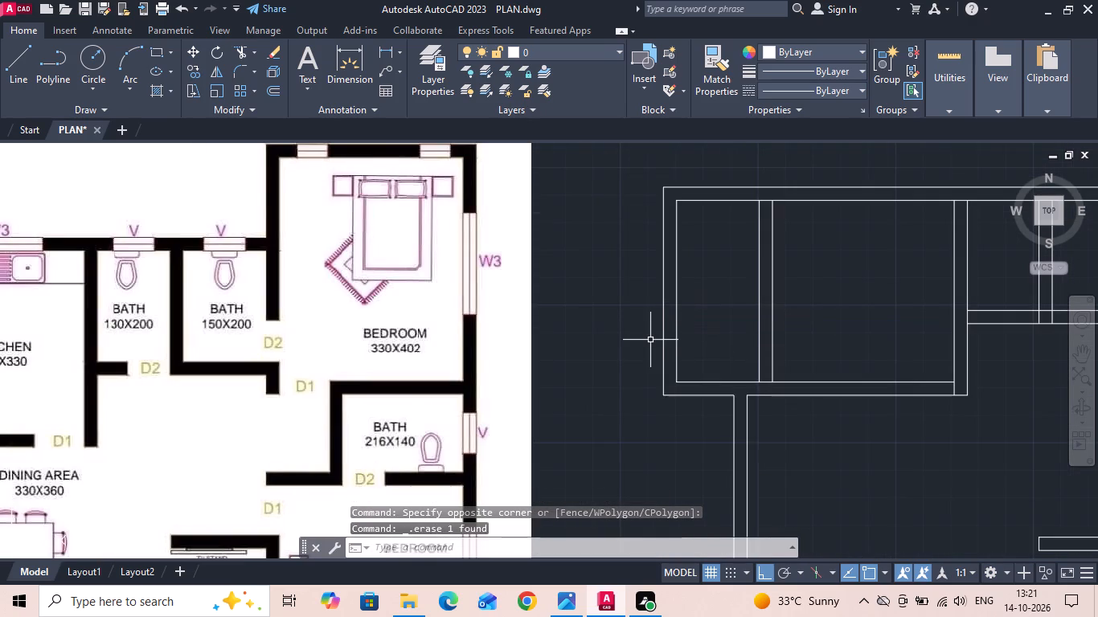
Fillet the car porch's inner south beam line with the sitout column's east line, cutting the beam line back to the corner column.
scroll(588, 296, down, 1)
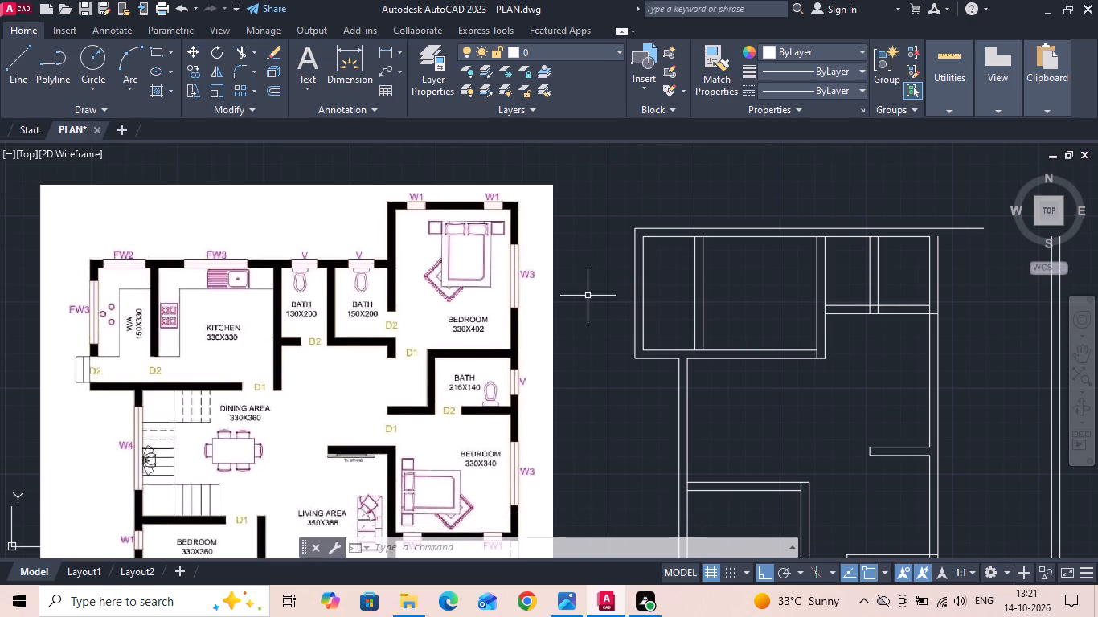
middle_drag(531, 343, 531, 323)
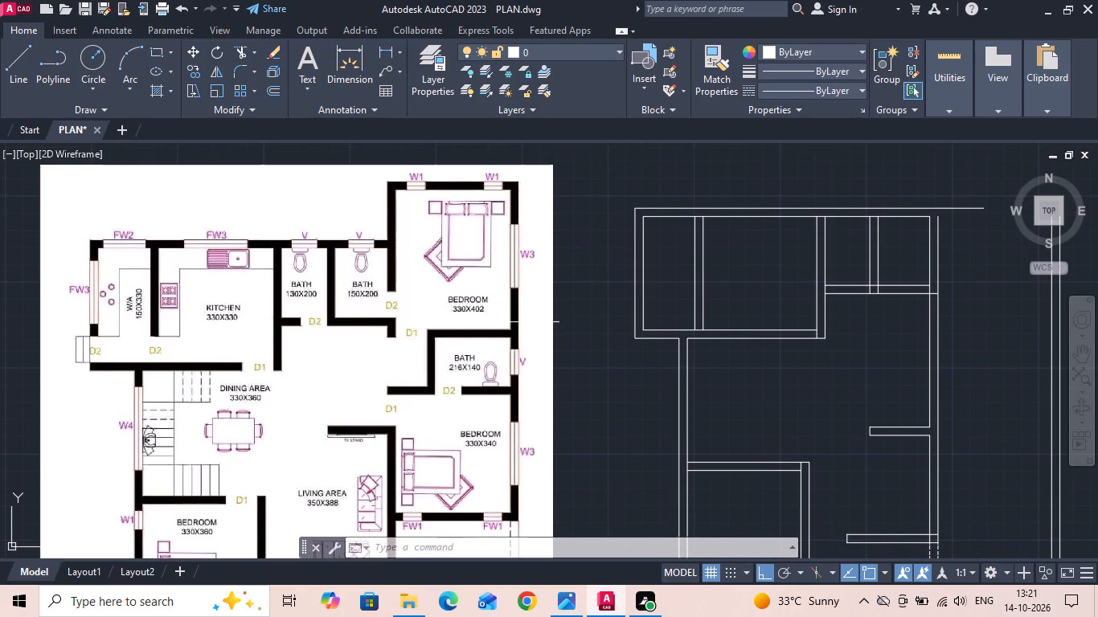
middle_drag(510, 370, 510, 338)
scroll(476, 304, down, 1)
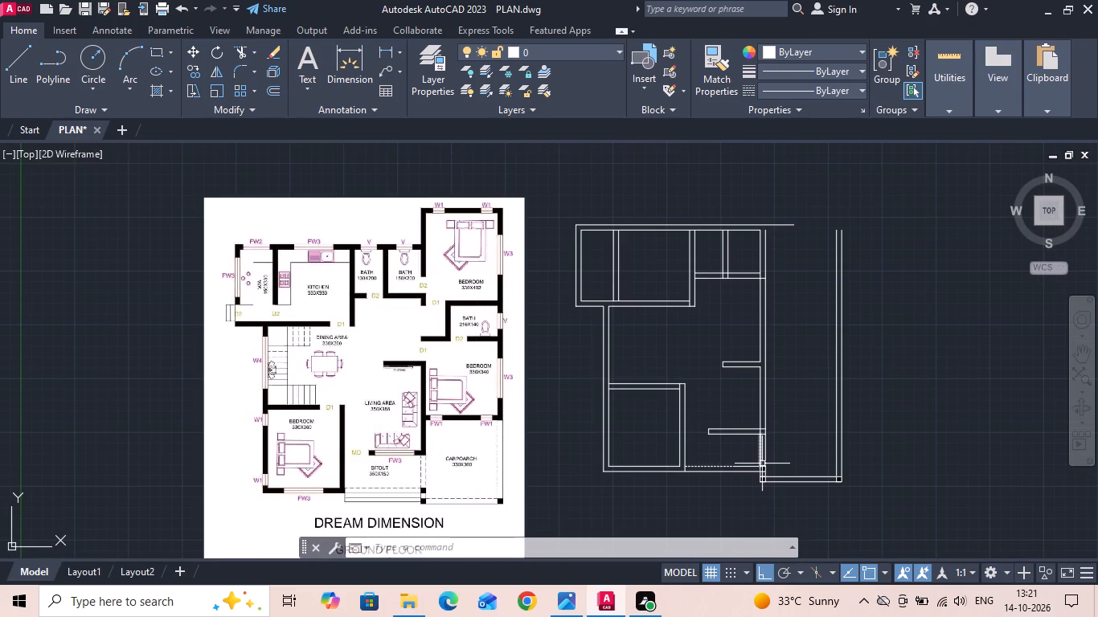
scroll(763, 453, up, 1)
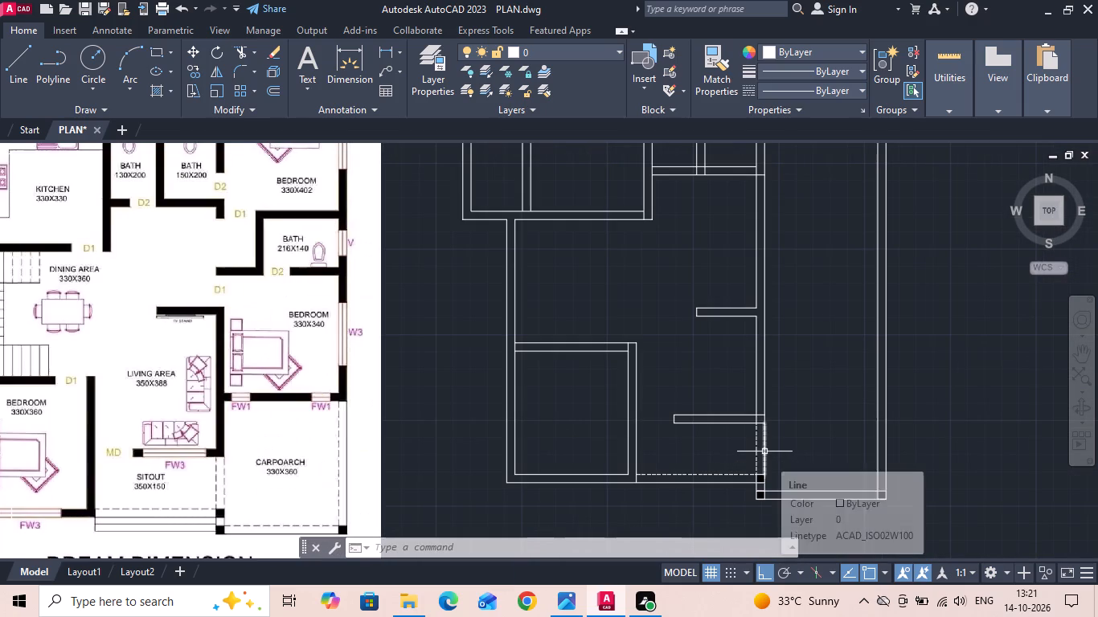
middle_drag(784, 467, 798, 443)
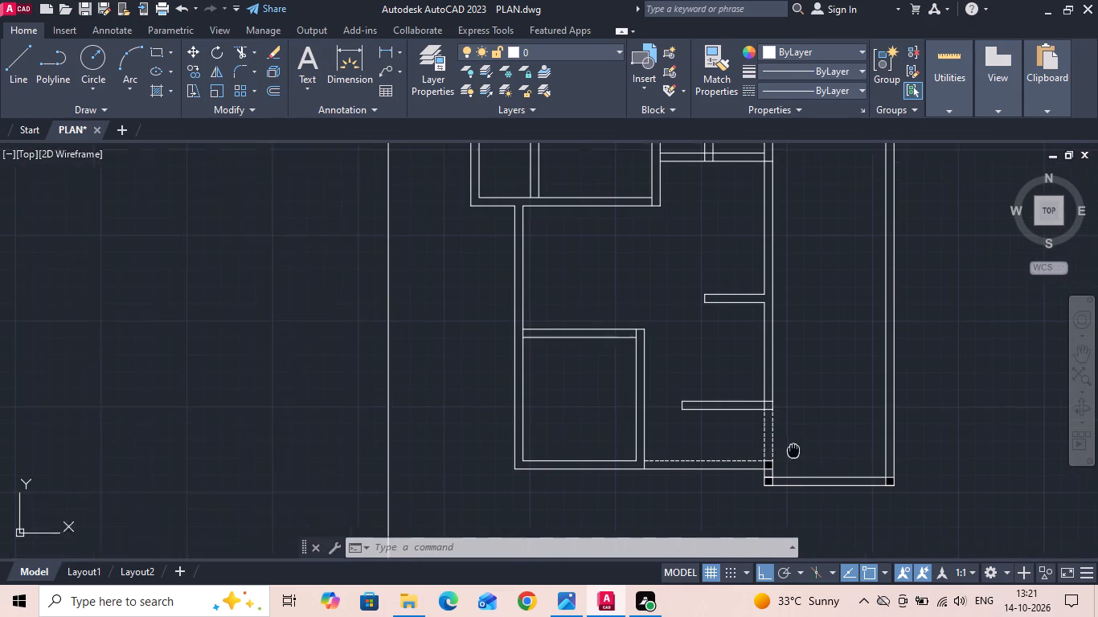
middle_drag(798, 443, 804, 431)
click(827, 456)
key(Escape)
scroll(813, 462, up, 2)
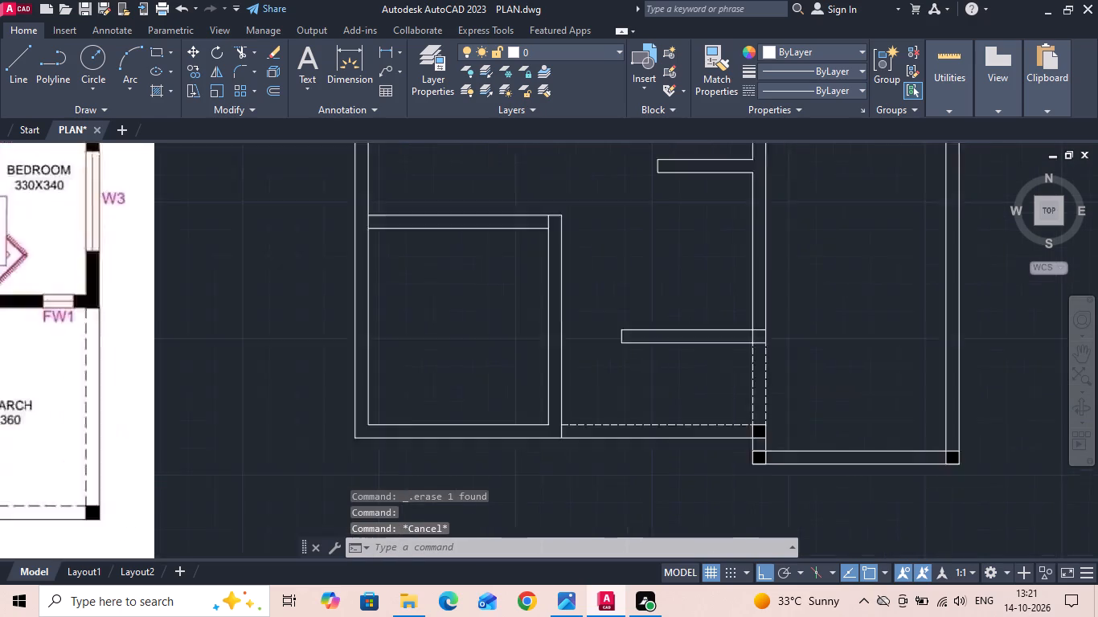
scroll(810, 459, up, 2)
text(F)
key(space)
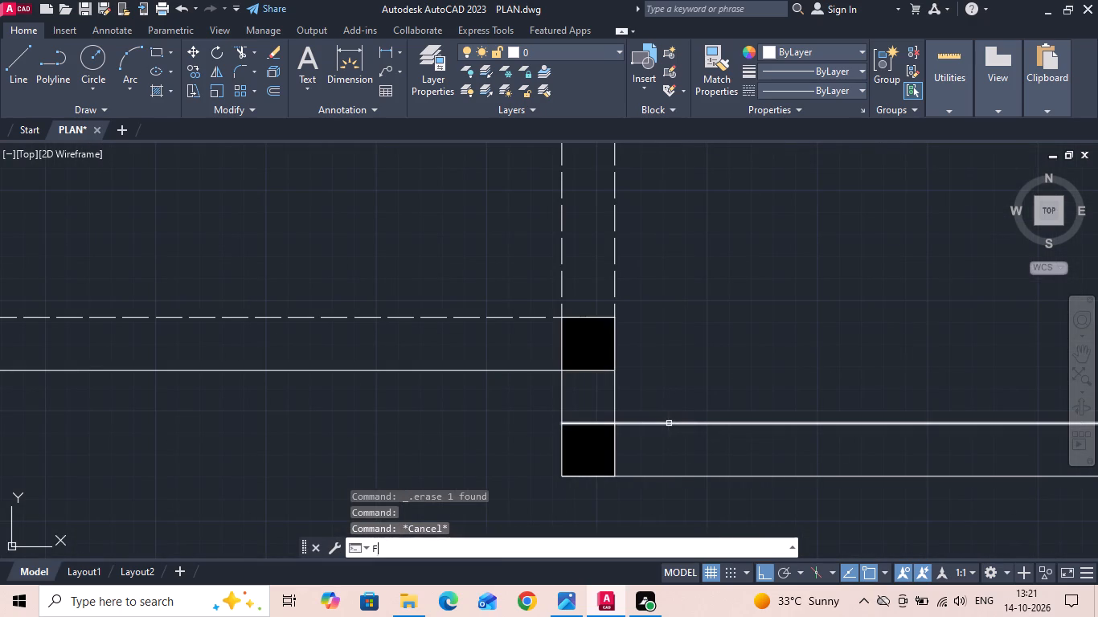
click(642, 424)
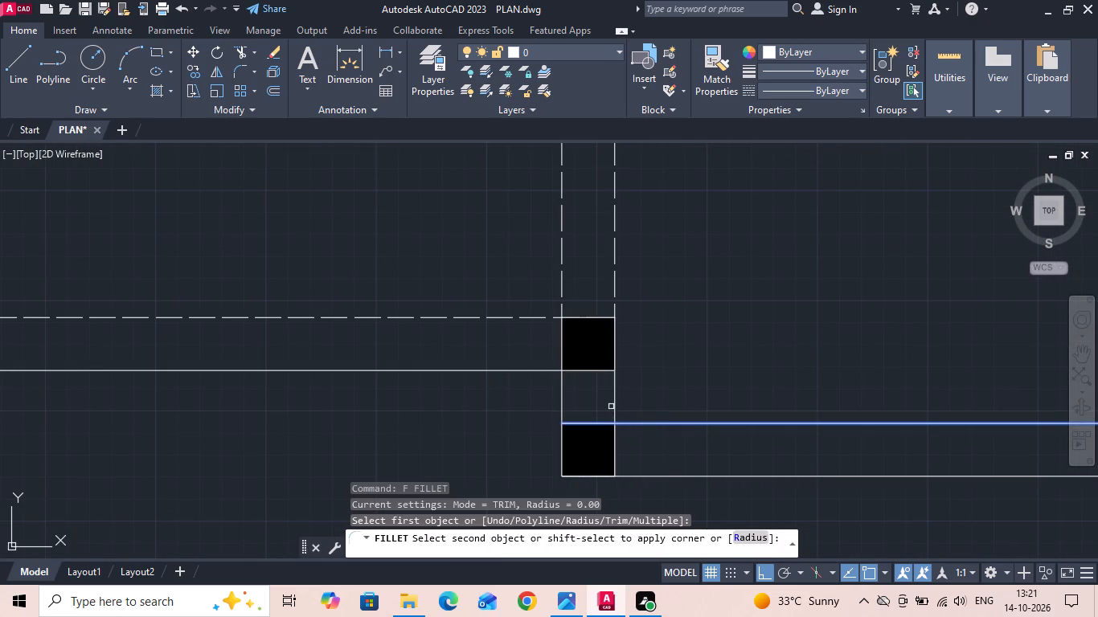
click(614, 400)
key(Escape)
Copy the car porch's inner south beam line north at 360 and 384 cm to form the wall between porch and bedroom.
scroll(648, 415, down, 2)
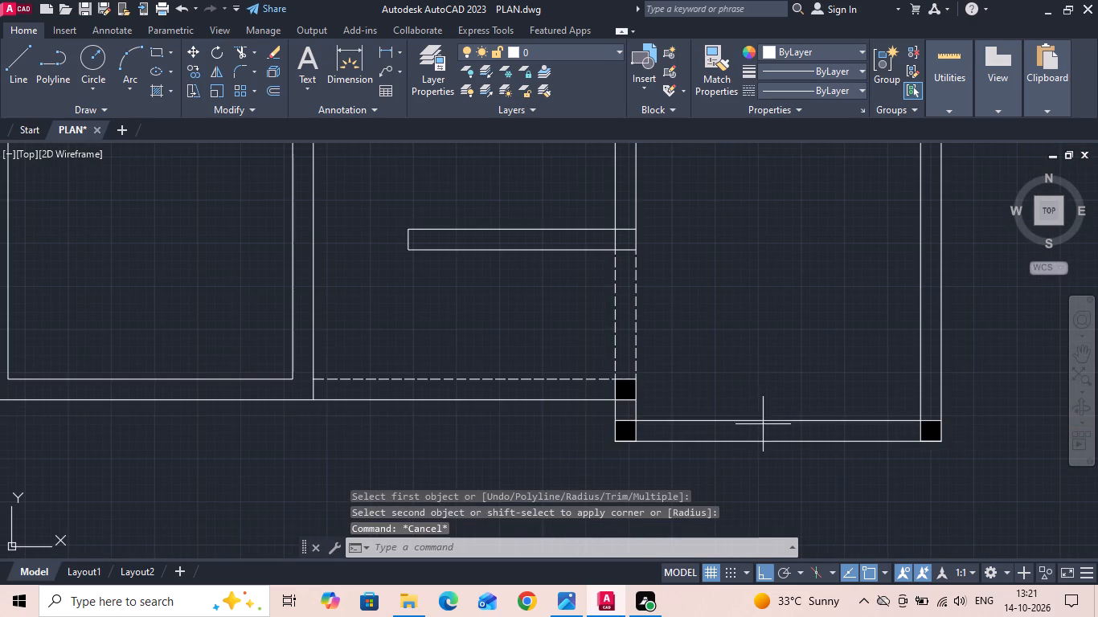
click(763, 424)
click(738, 387)
right_click(738, 386)
click(791, 310)
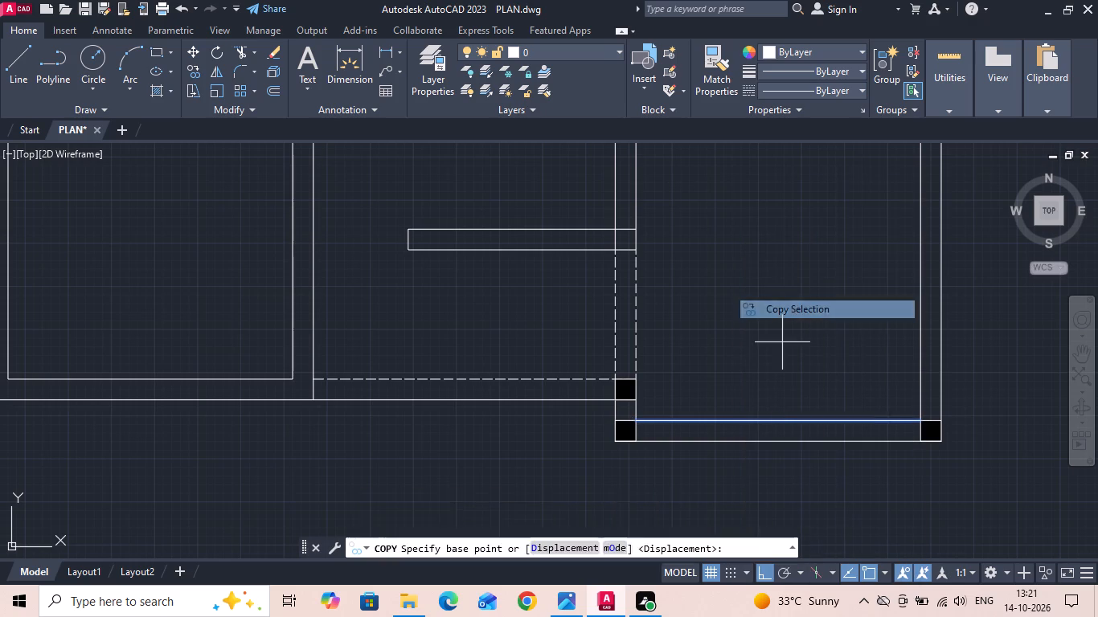
drag(782, 344, 782, 274)
text(360)
key(Return)
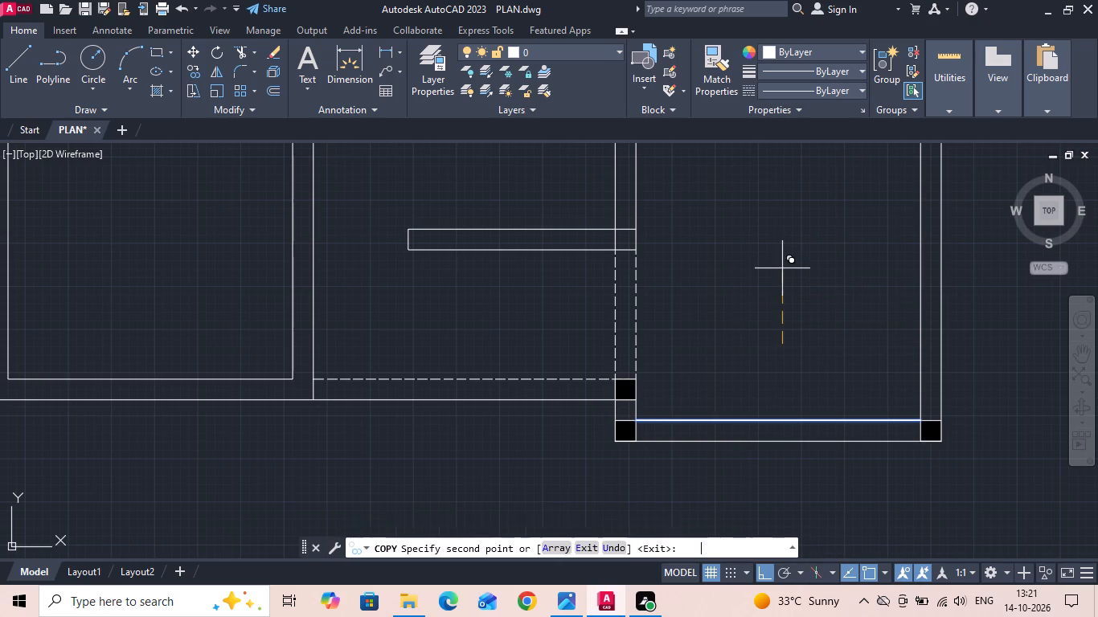
scroll(776, 368, down, 1)
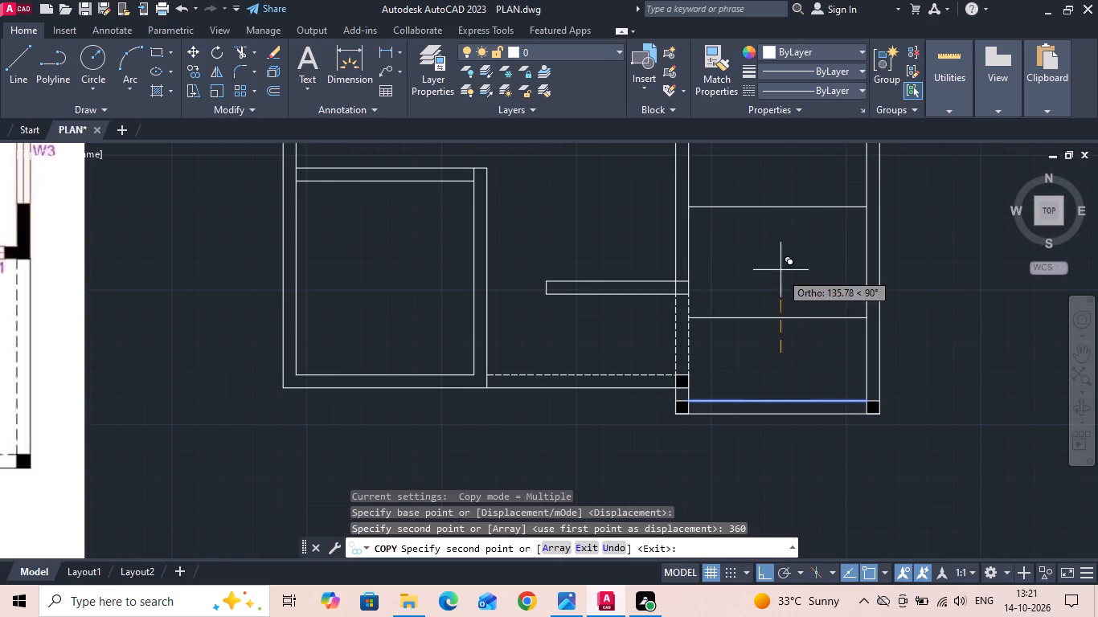
text(384)
key(Return)
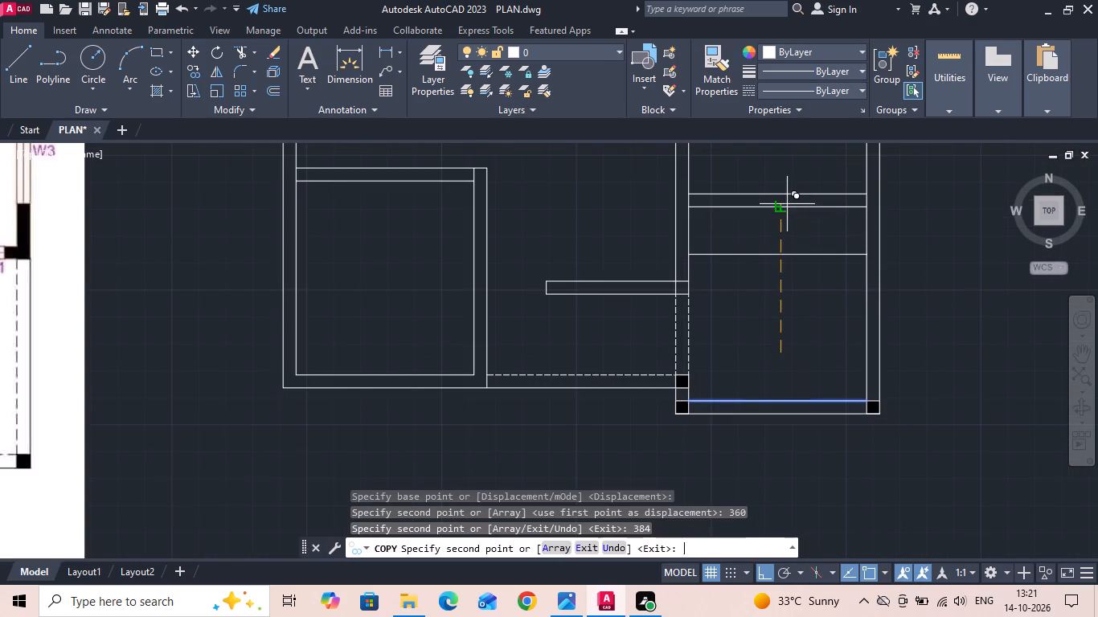
key(Escape)
Extend the new wall's south line to the outer east wall line and trim the inner east wall line between the wall's two lines.
scroll(807, 260, down, 2)
scroll(813, 257, up, 1)
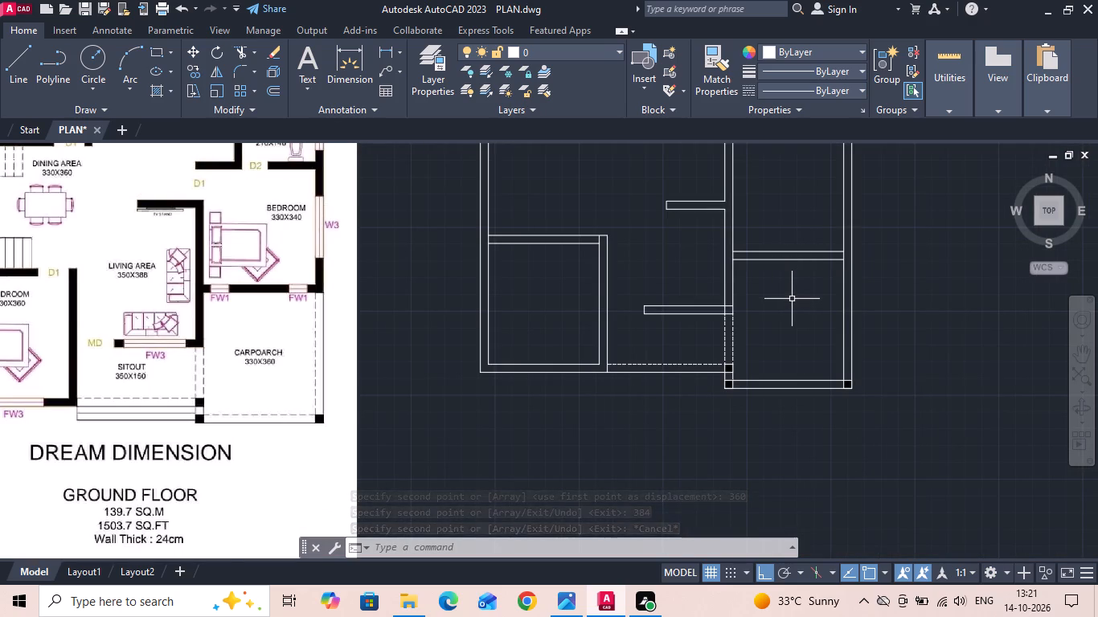
text(EX)
key(space)
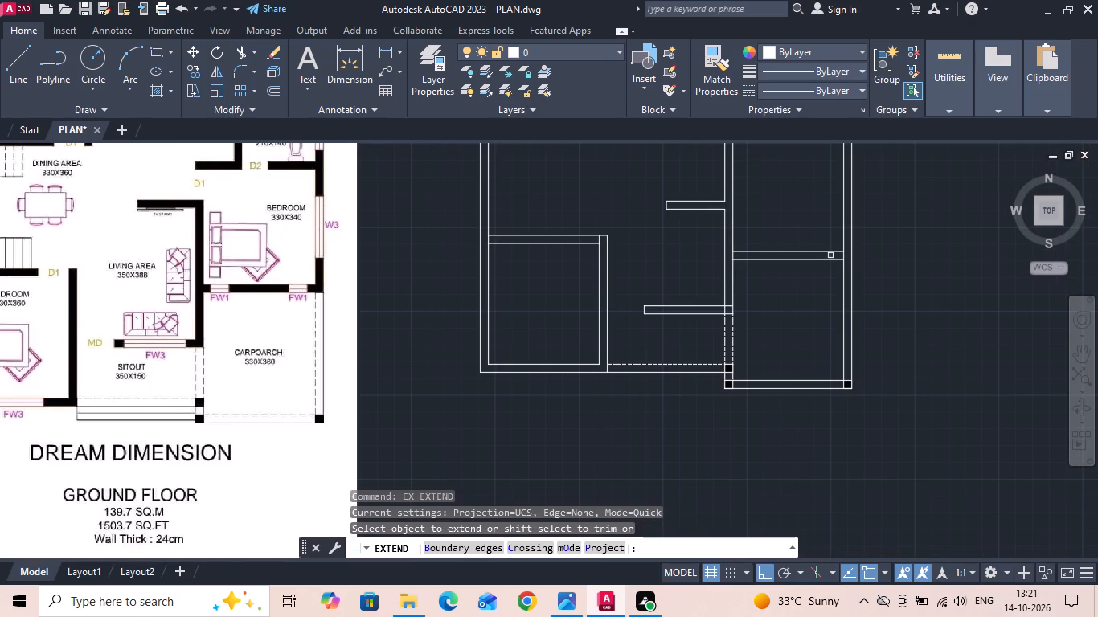
click(829, 259)
key(Escape)
text(TR)
key(space)
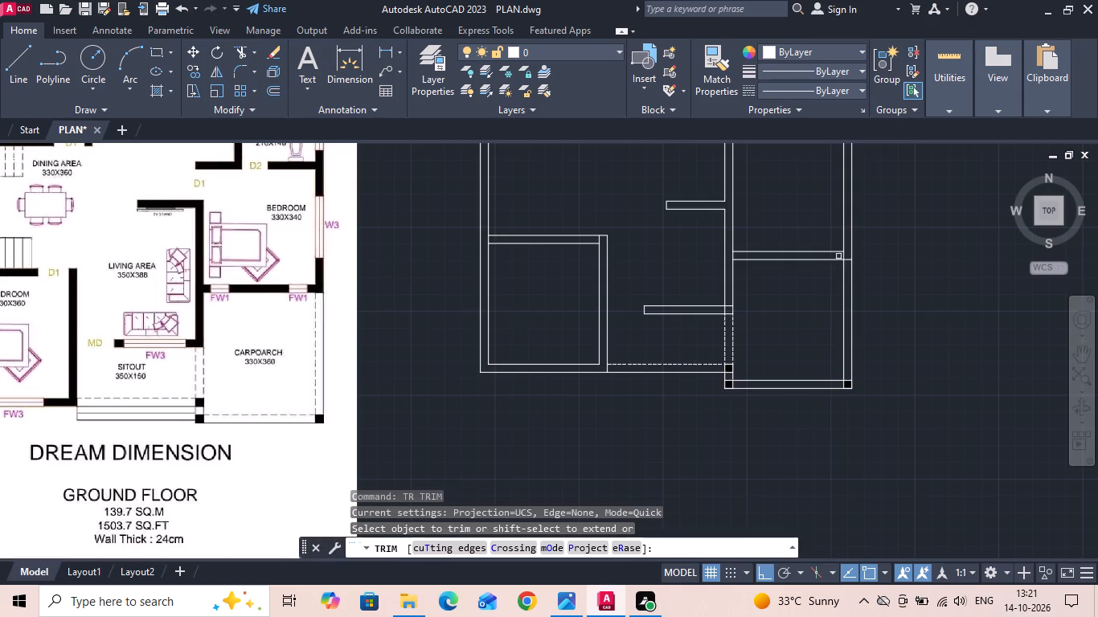
scroll(848, 252, up, 1)
click(839, 259)
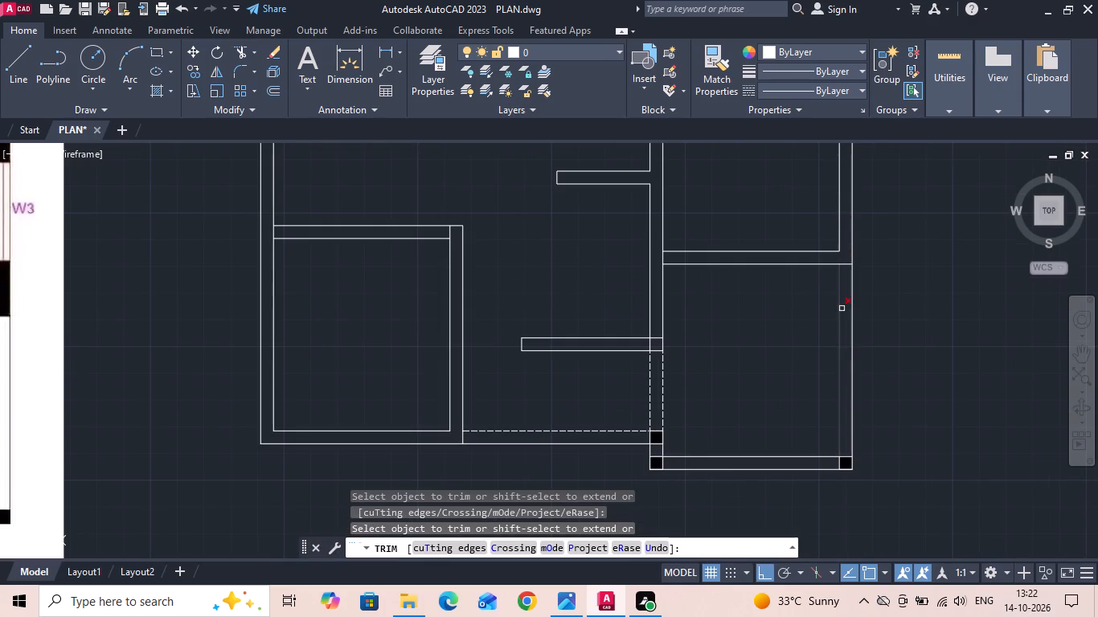
key(Escape)
Fillet the car porch's inner east and south lines into a corner at the southeast column.
text(F)
key(space)
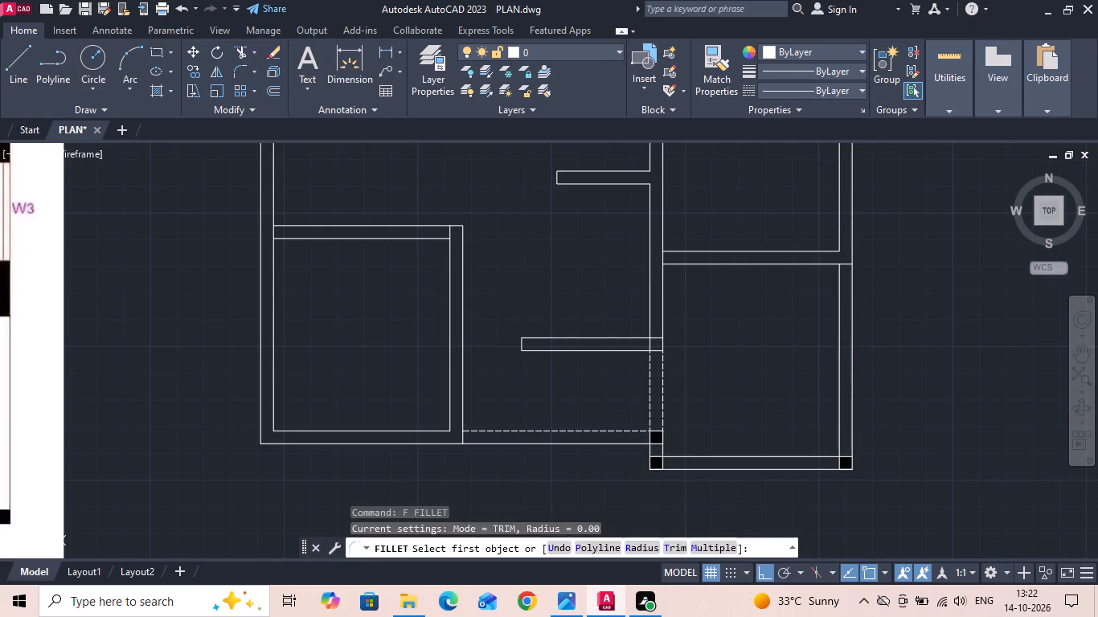
click(838, 440)
click(835, 456)
scroll(794, 415, down, 1)
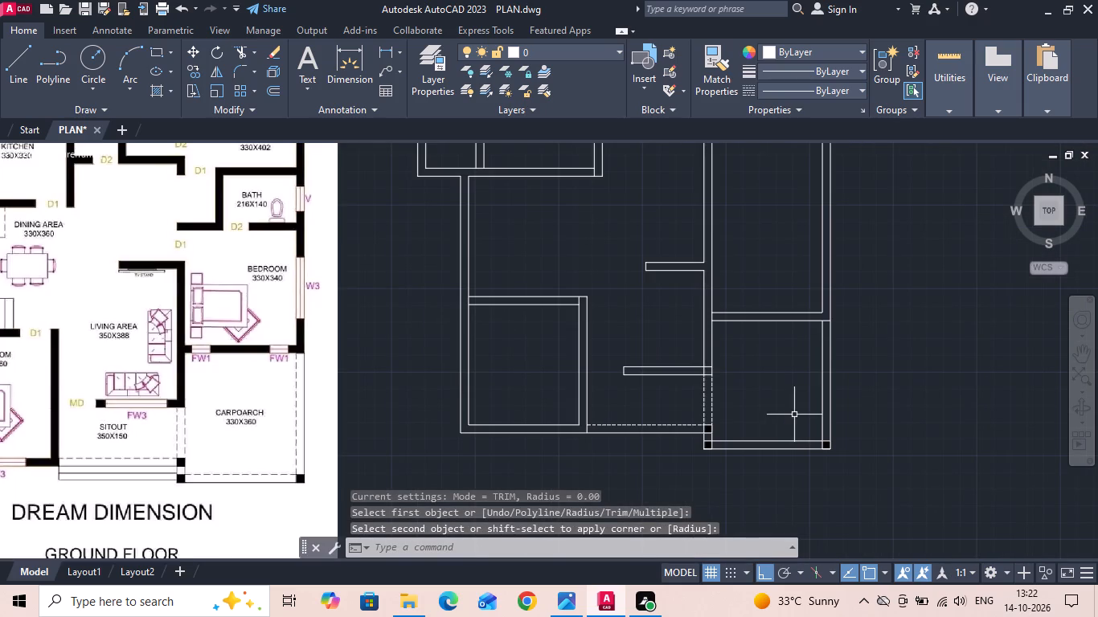
key(Escape)
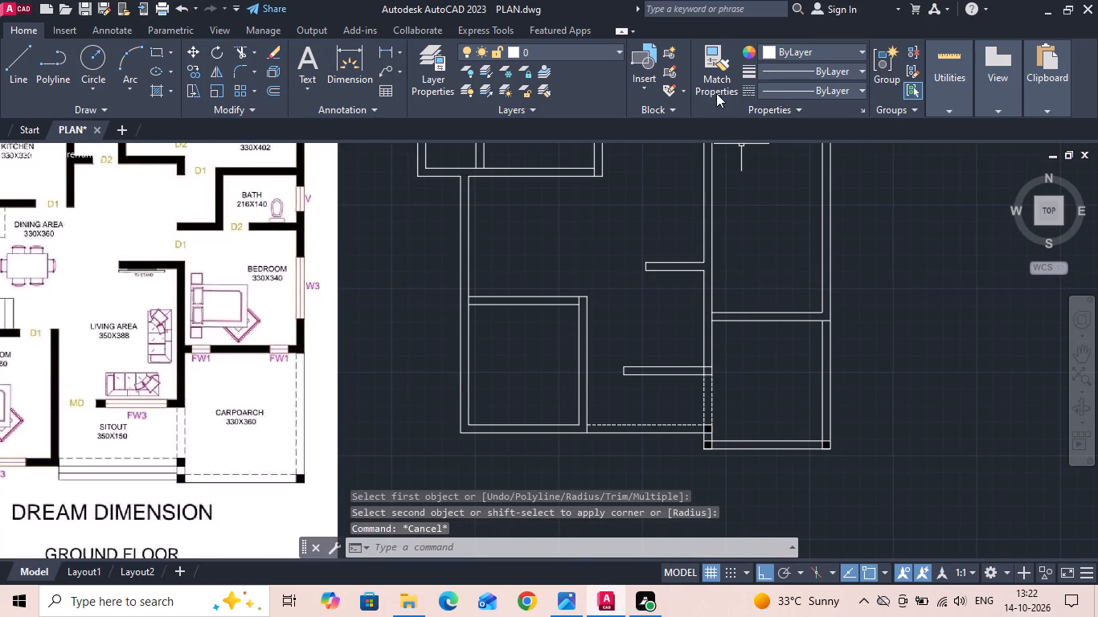
Match the car porch's inner south and east lines to the dashed beam line beside the sitout.
click(716, 89)
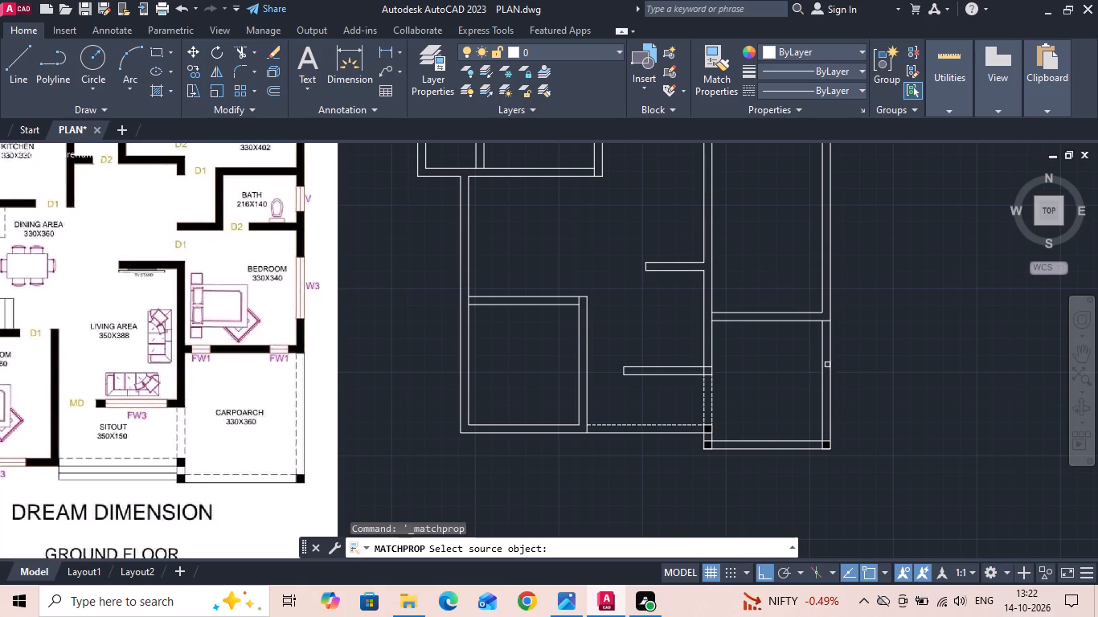
click(713, 407)
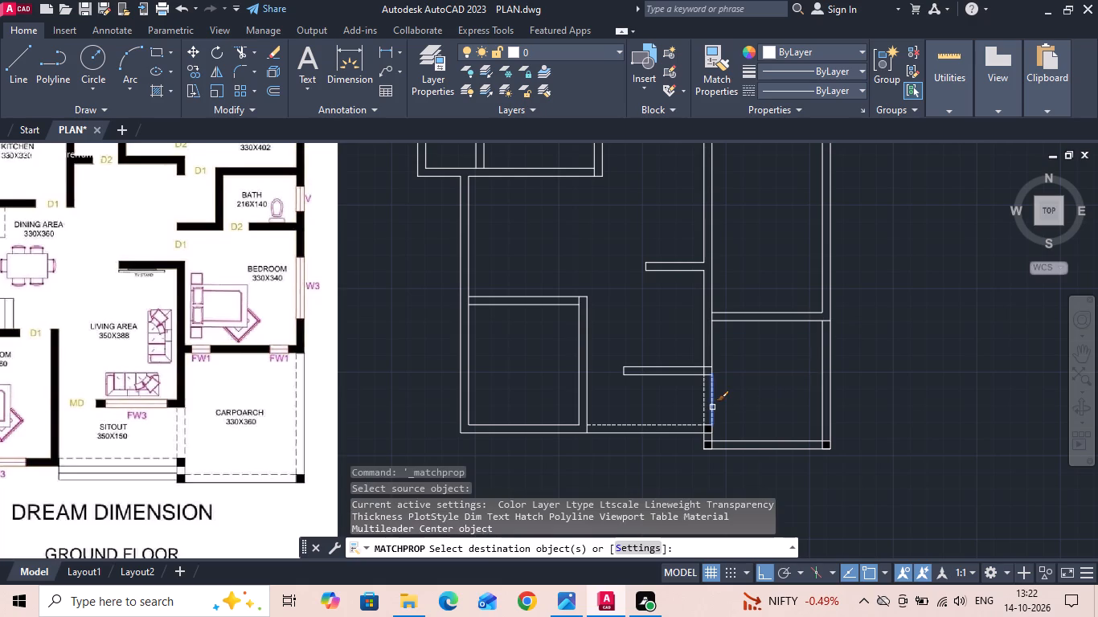
scroll(791, 436, up, 2)
click(821, 456)
click(780, 394)
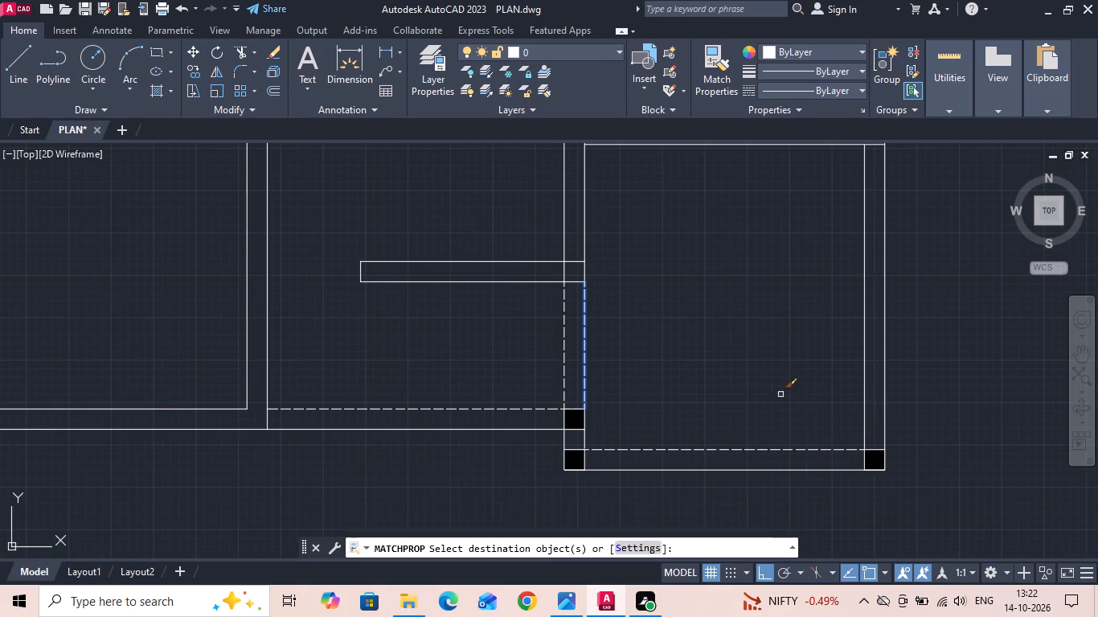
drag(872, 355, 857, 356)
click(816, 358)
scroll(813, 373, down, 2)
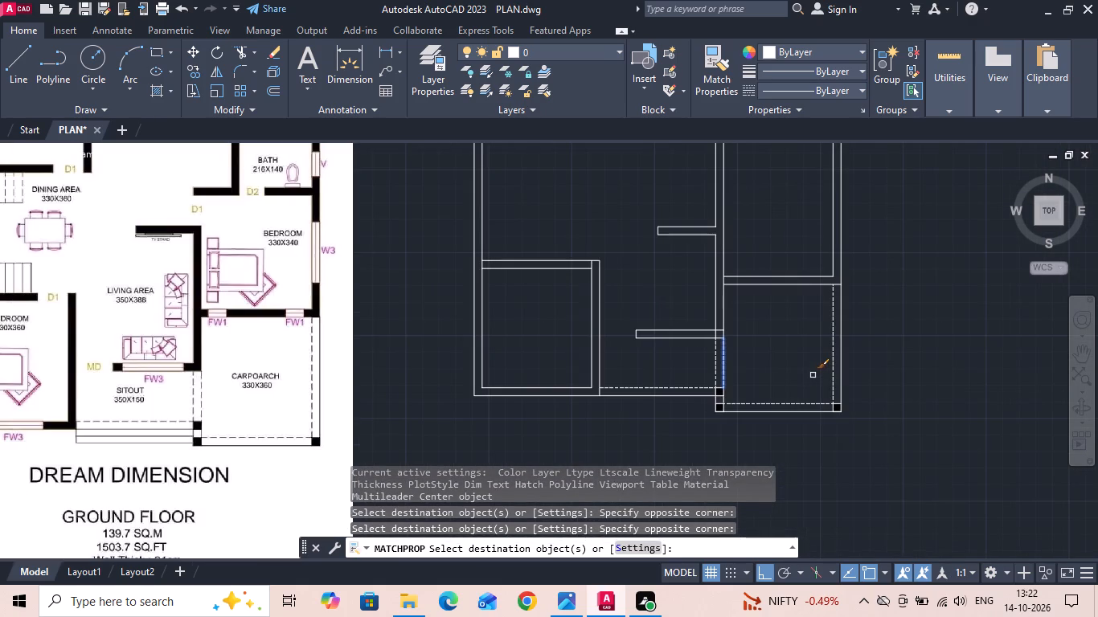
key(Escape)
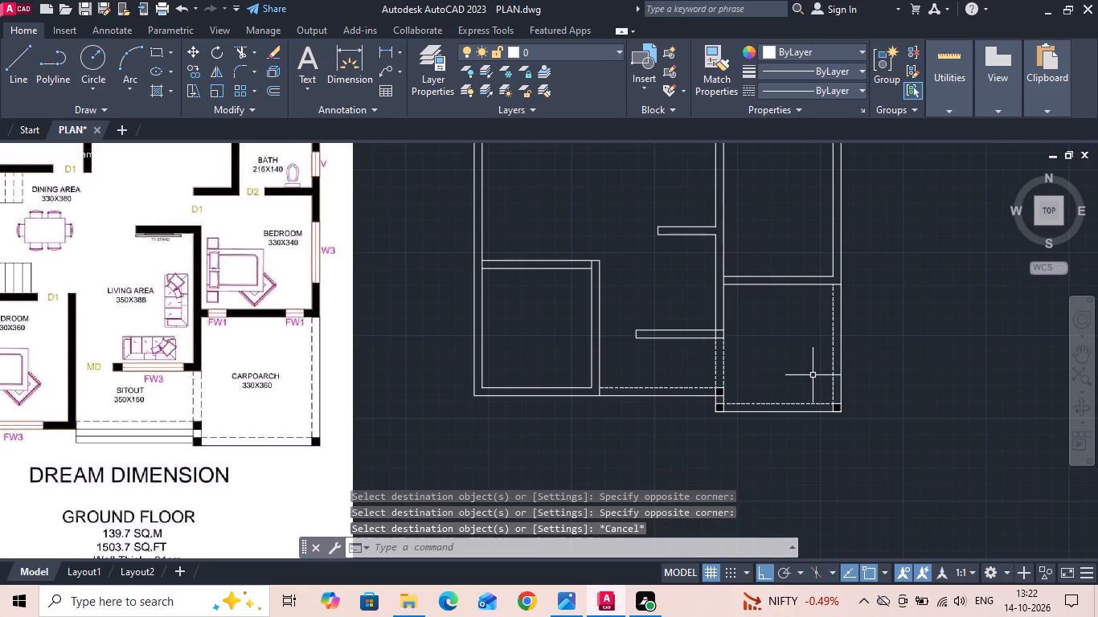
Save the drawing.
key(ctrl+s)
key(ctrl+s)
key(ctrl+s)
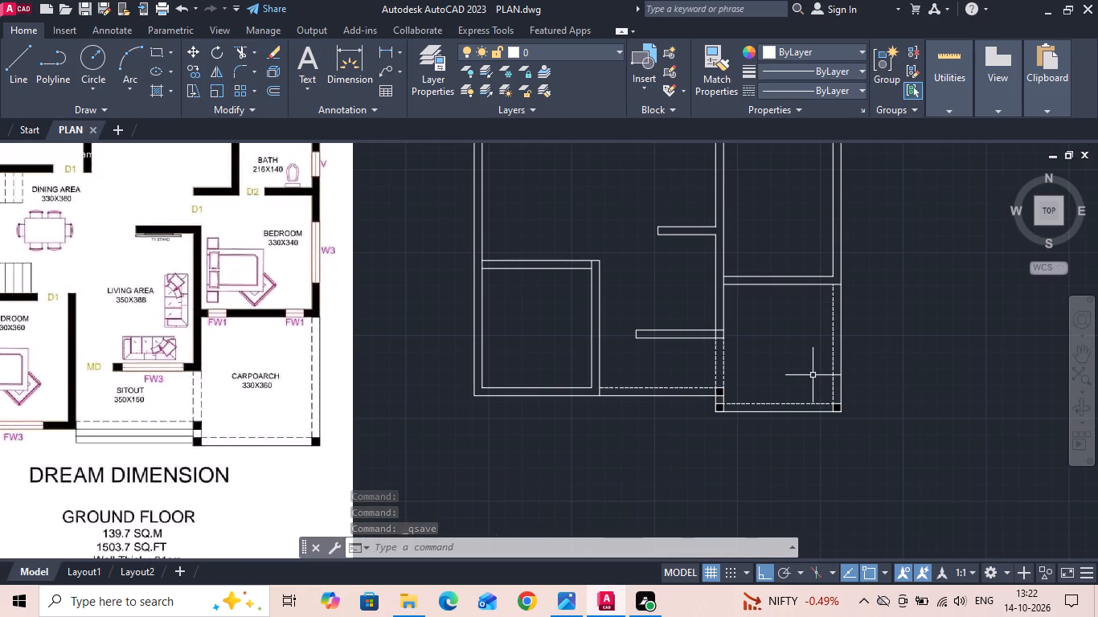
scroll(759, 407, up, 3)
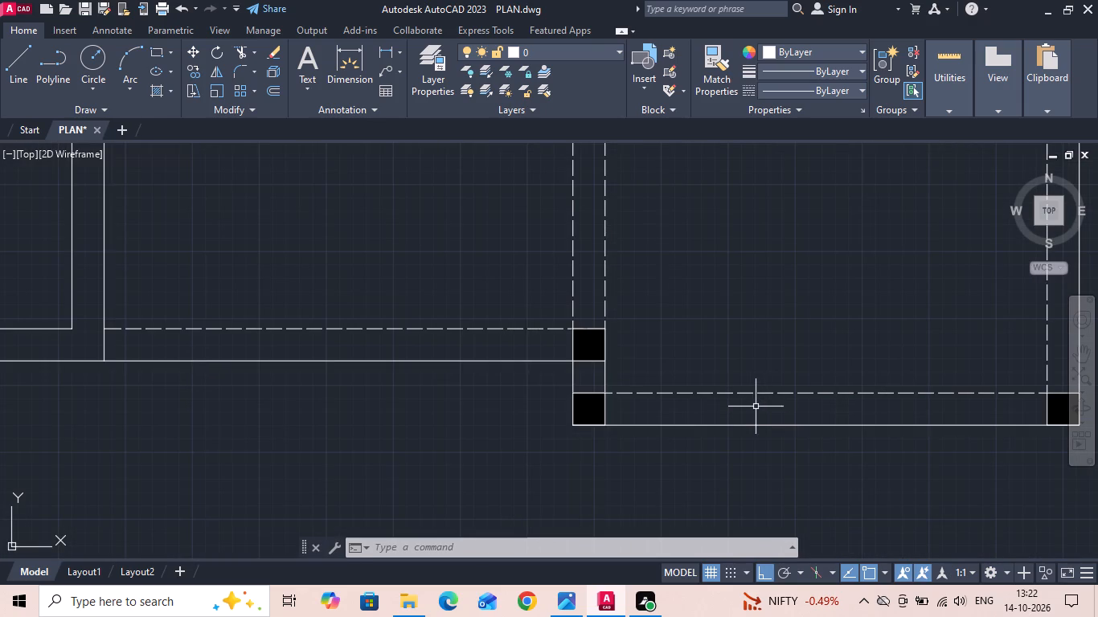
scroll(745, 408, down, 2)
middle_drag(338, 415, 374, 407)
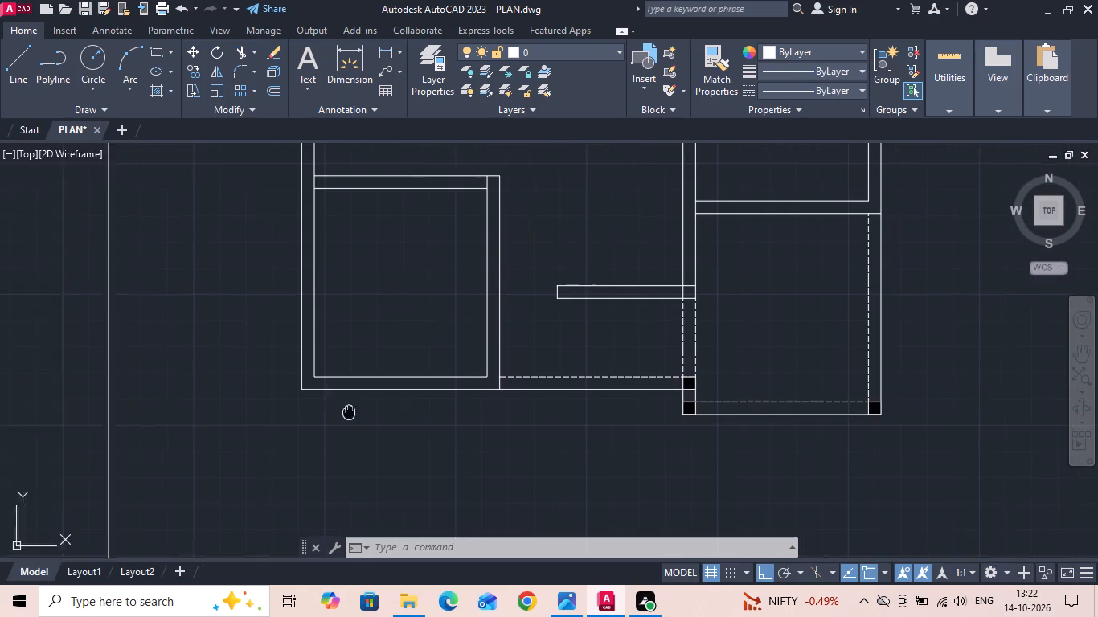
Measure the spacing between the sitout step lines on the reference image.
middle_drag(374, 407, 704, 377)
scroll(194, 421, up, 4)
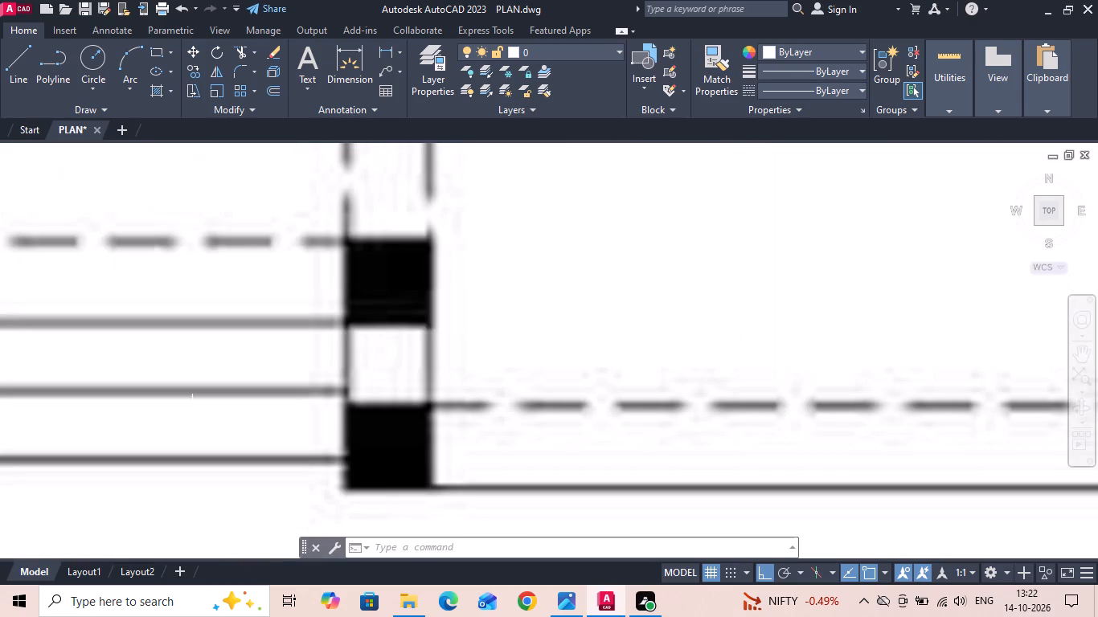
click(384, 52)
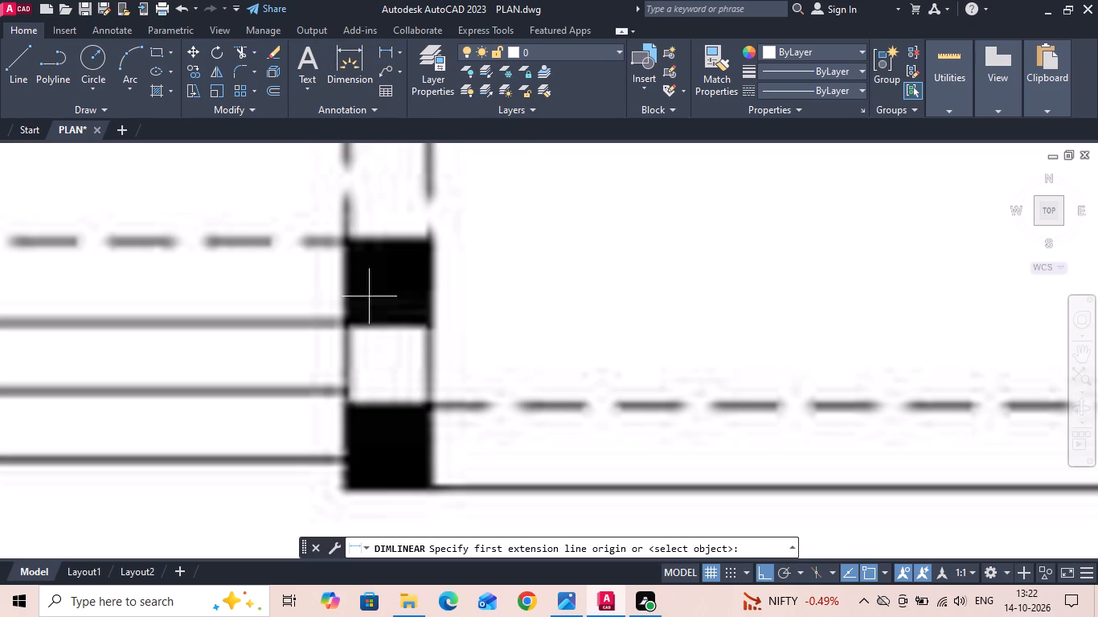
click(346, 463)
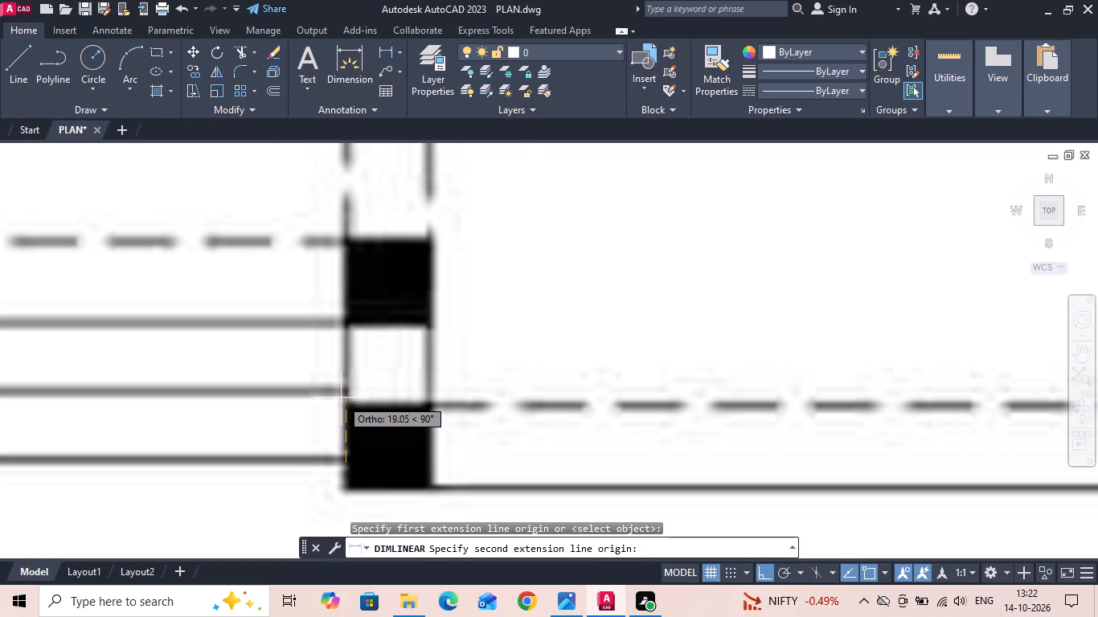
key(Escape)
Copy the outer south wall line 20 and 40 cm southward for the sitout step lines.
scroll(303, 371, down, 5)
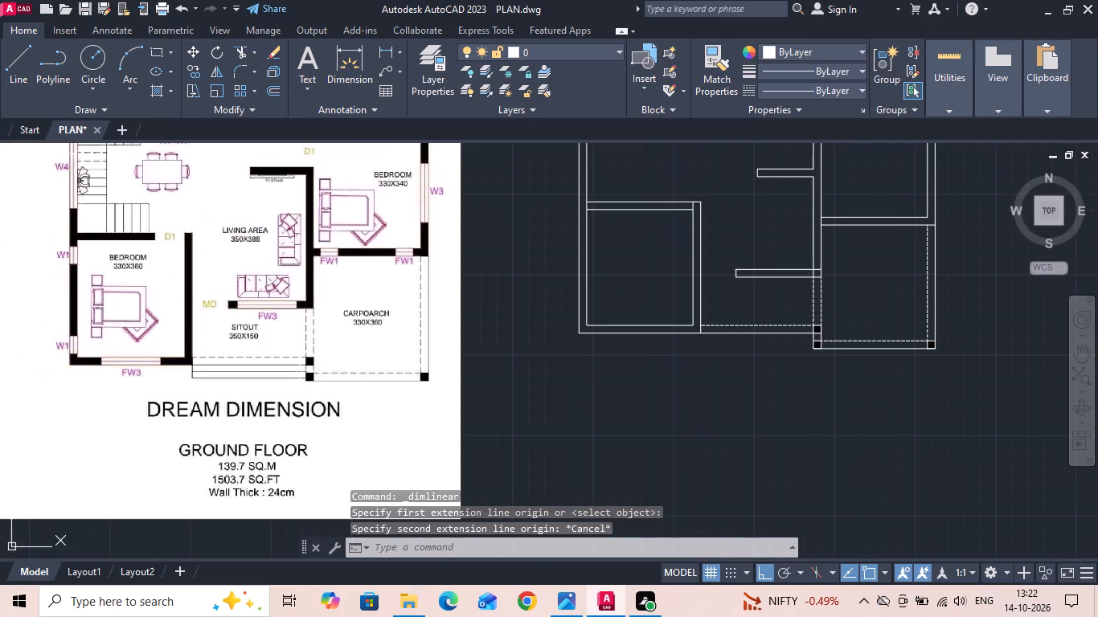
scroll(768, 333, up, 2)
click(768, 333)
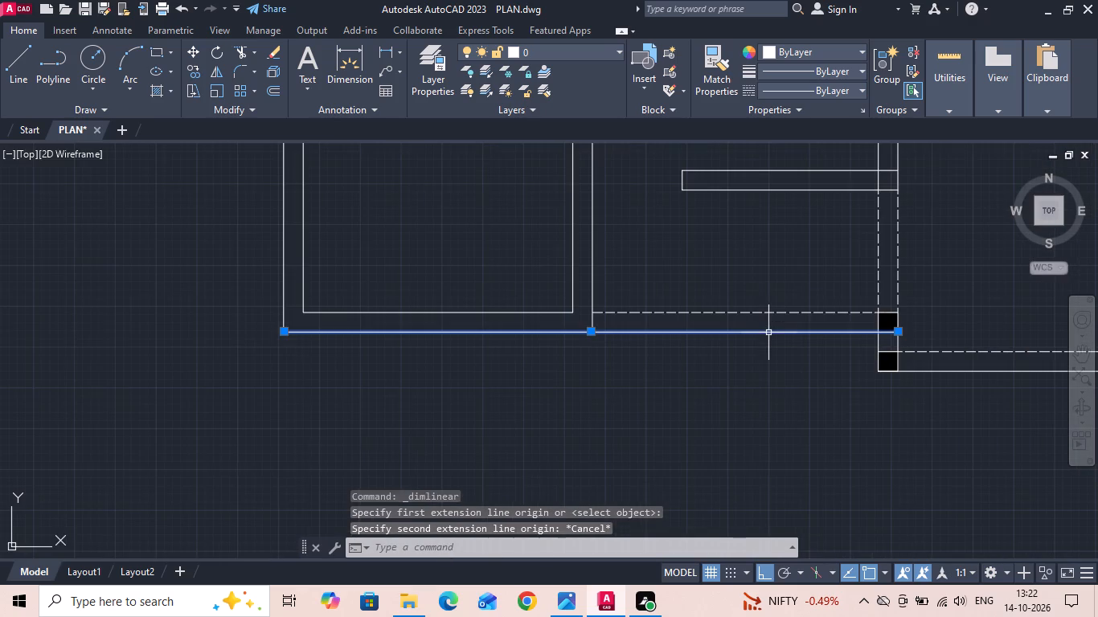
right_click(769, 333)
click(798, 312)
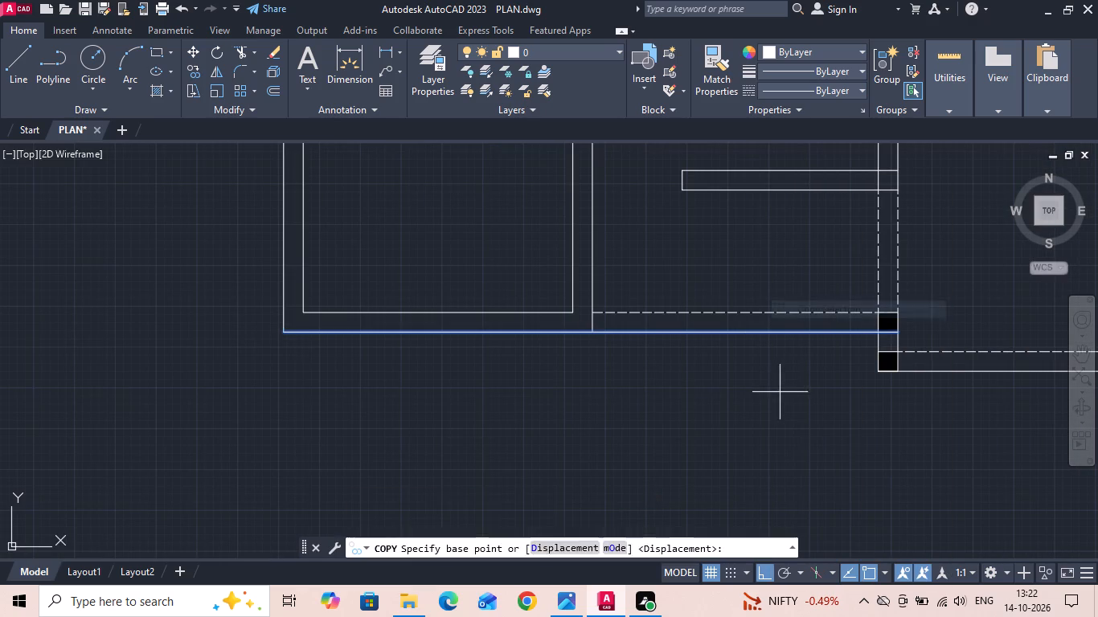
drag(779, 399, 776, 430)
text(20)
key(Return)
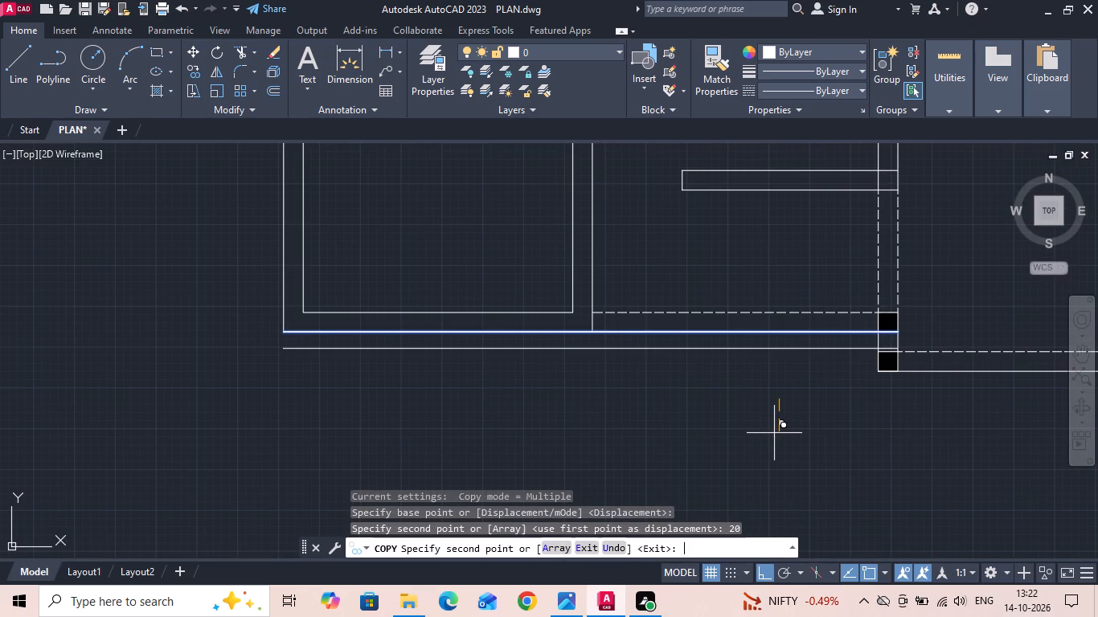
text(40)
key(Return)
key(Escape)
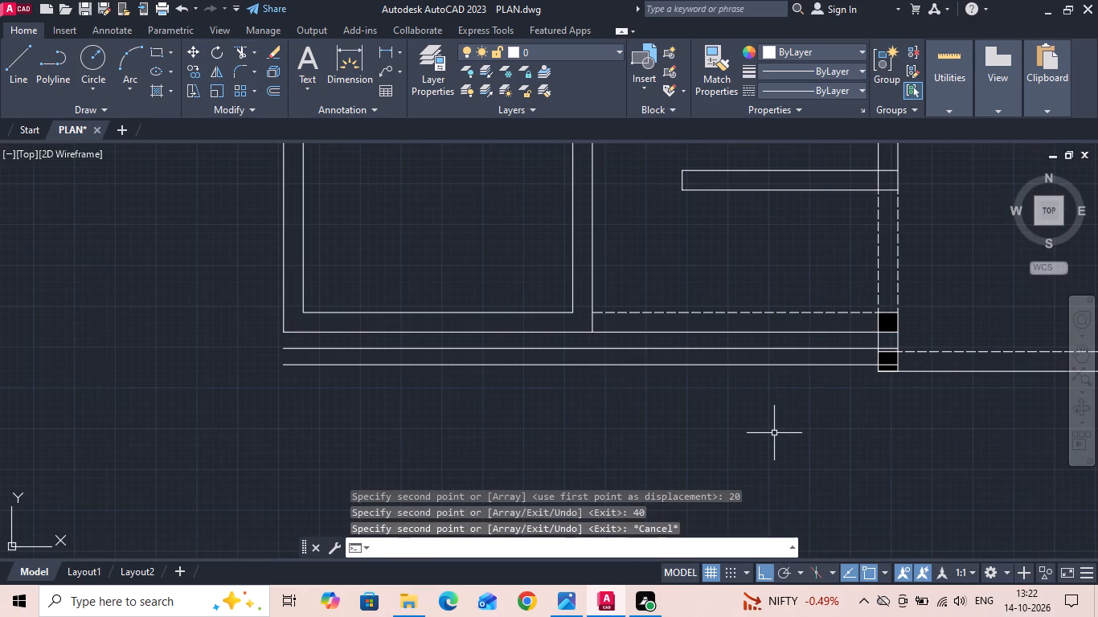
Measure the gap between the lower step line and the south corner of the car porch's southwest column.
scroll(932, 388, up, 2)
scroll(879, 337, up, 1)
middle_drag(875, 337, 817, 353)
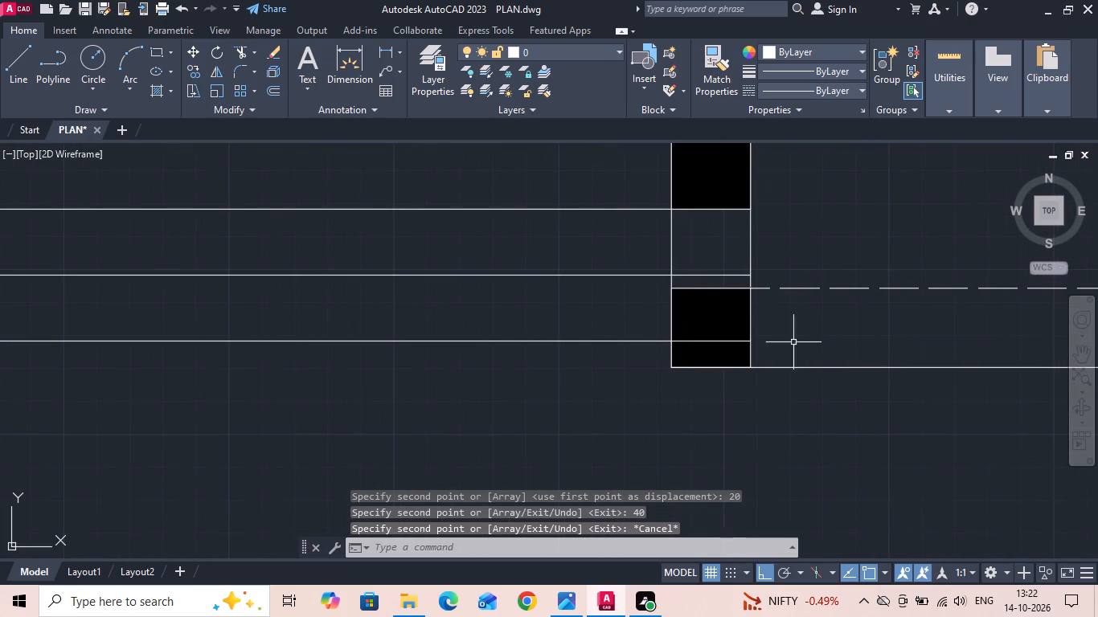
click(390, 52)
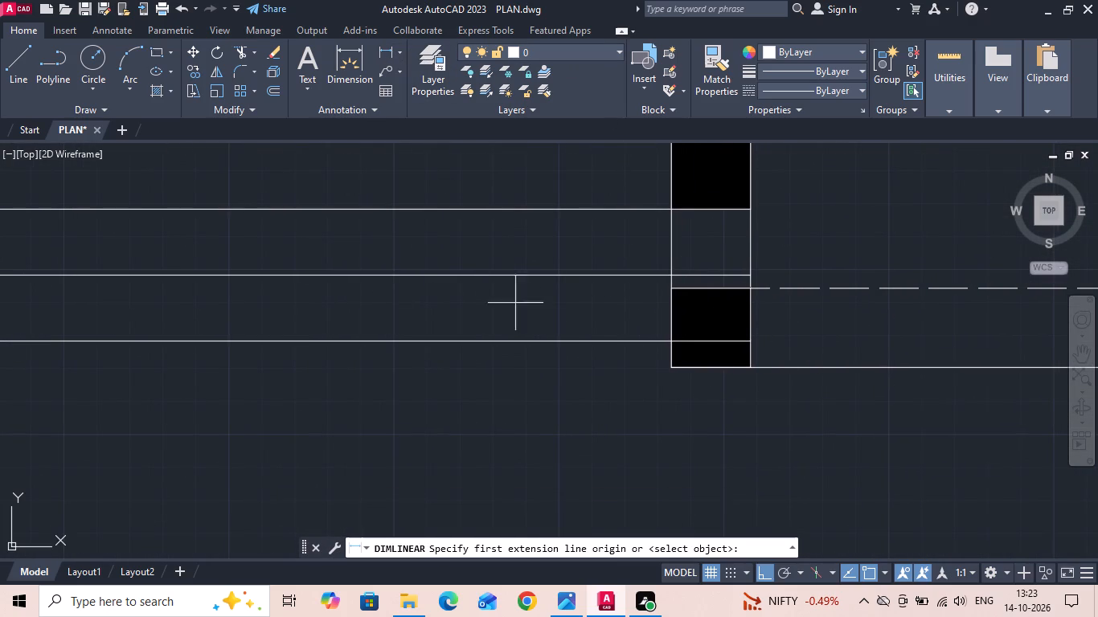
click(676, 344)
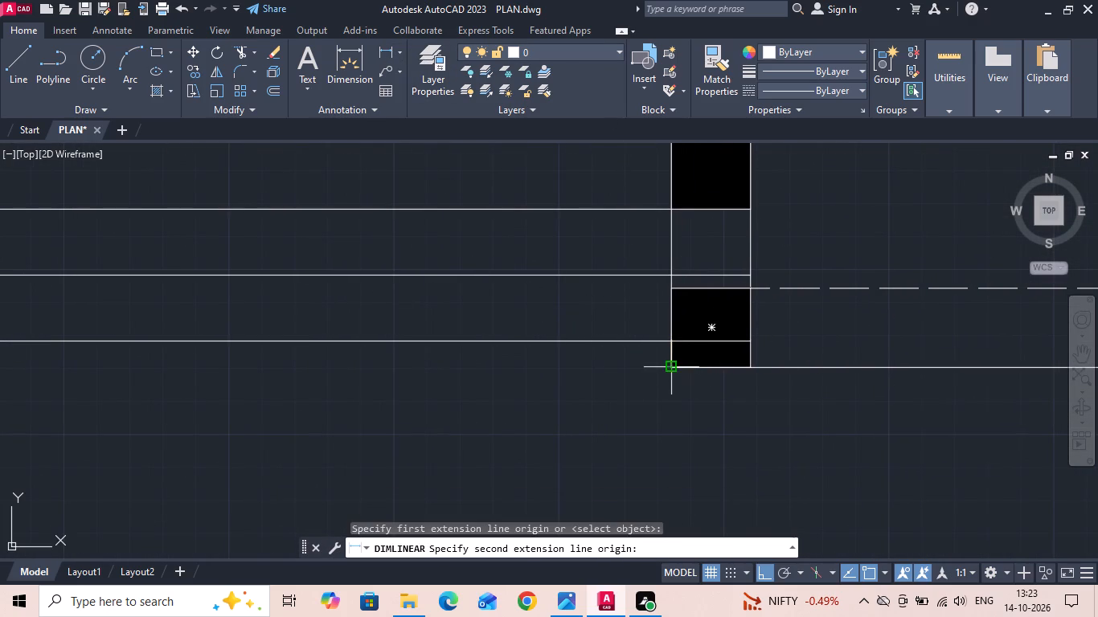
click(669, 365)
key(Escape)
Move both sitout step lines 2 cm south.
drag(613, 373, 598, 338)
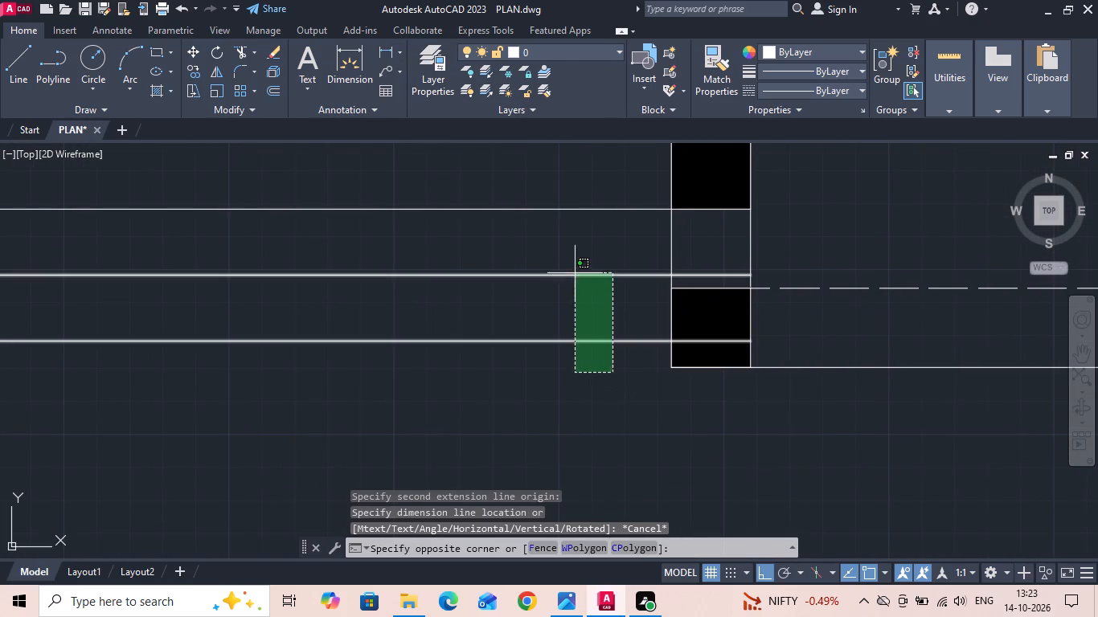
click(573, 264)
right_click(573, 264)
click(580, 317)
drag(573, 375, 573, 387)
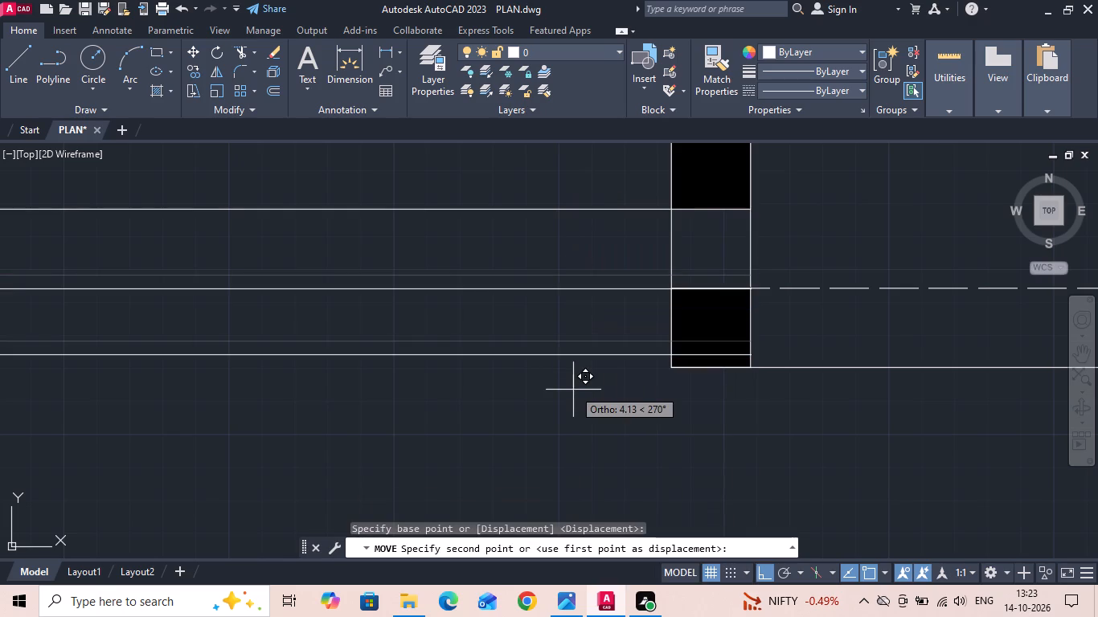
text(2)
key(space)
Move the lower sitout step line another 2 cm south.
drag(604, 376, 594, 353)
click(588, 346)
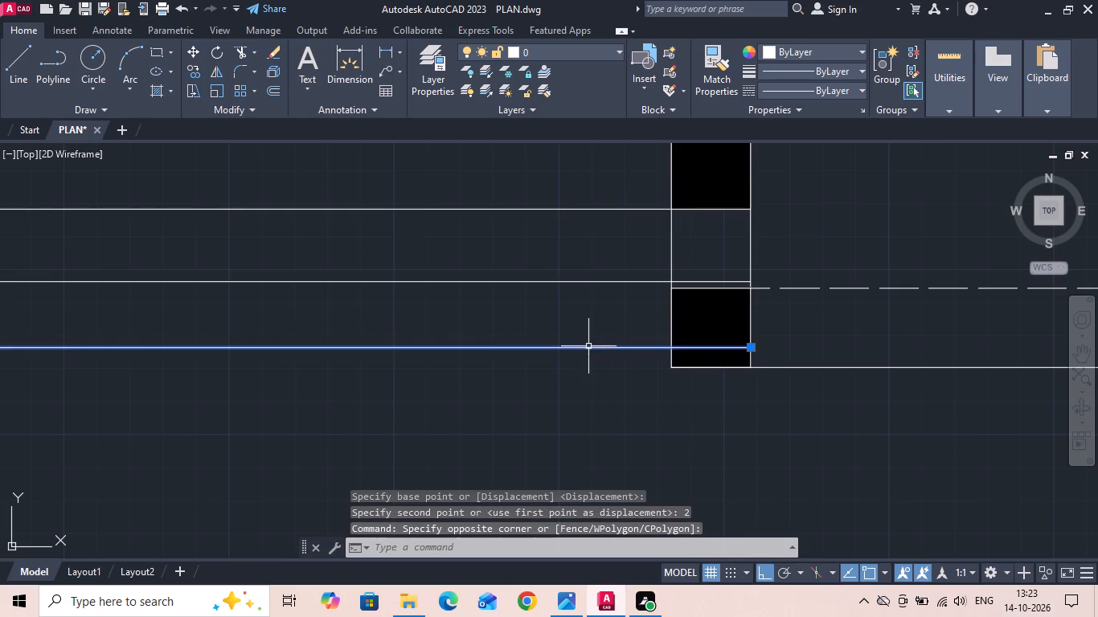
right_click(588, 343)
click(629, 295)
drag(621, 376, 622, 393)
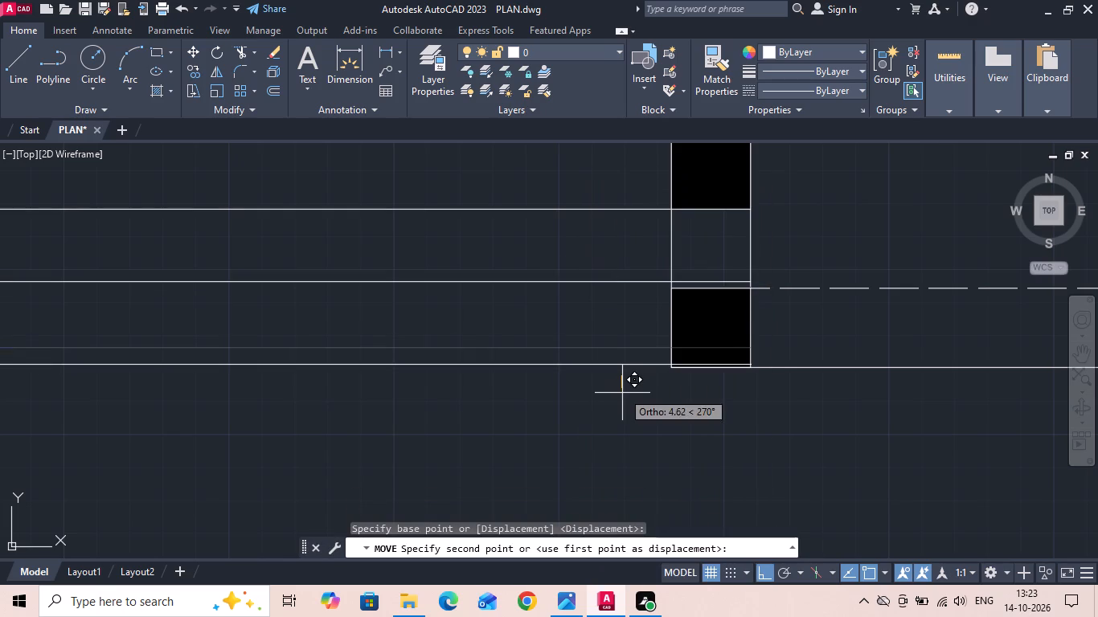
text(2)
key(space)
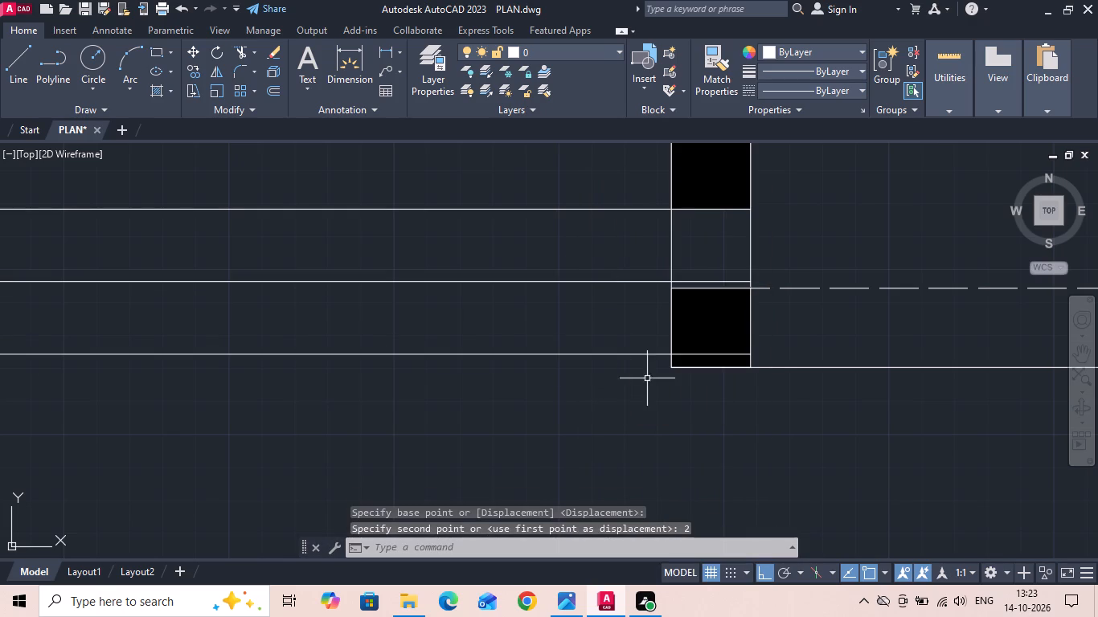
Extend the southwest bedroom's outer east wall line south to the lower sitout step line.
scroll(844, 378, down, 3)
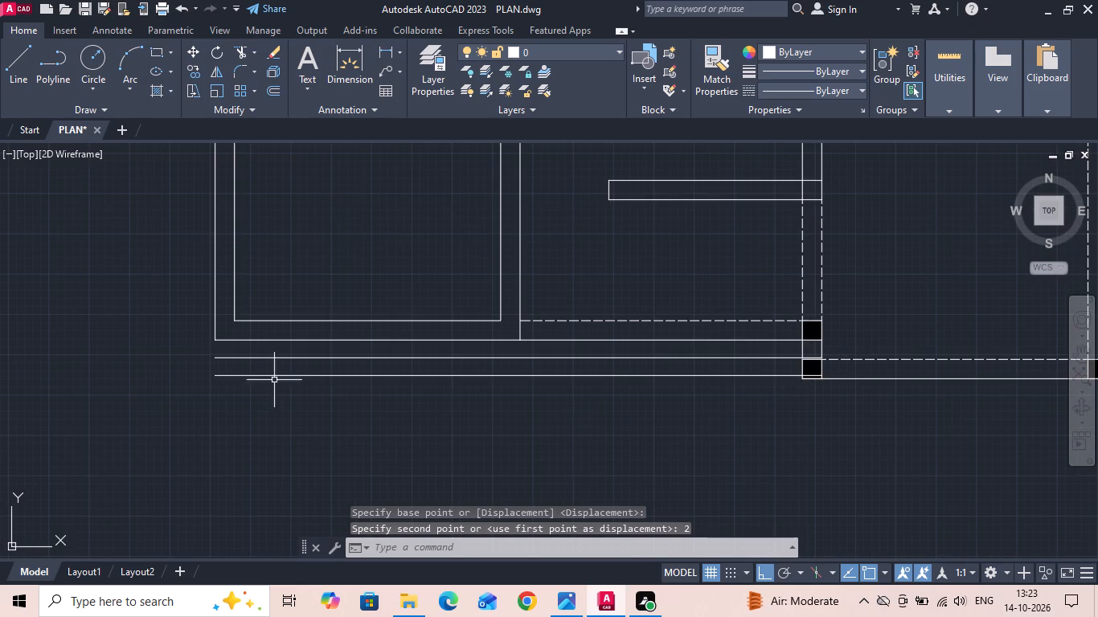
text(EX)
key(space)
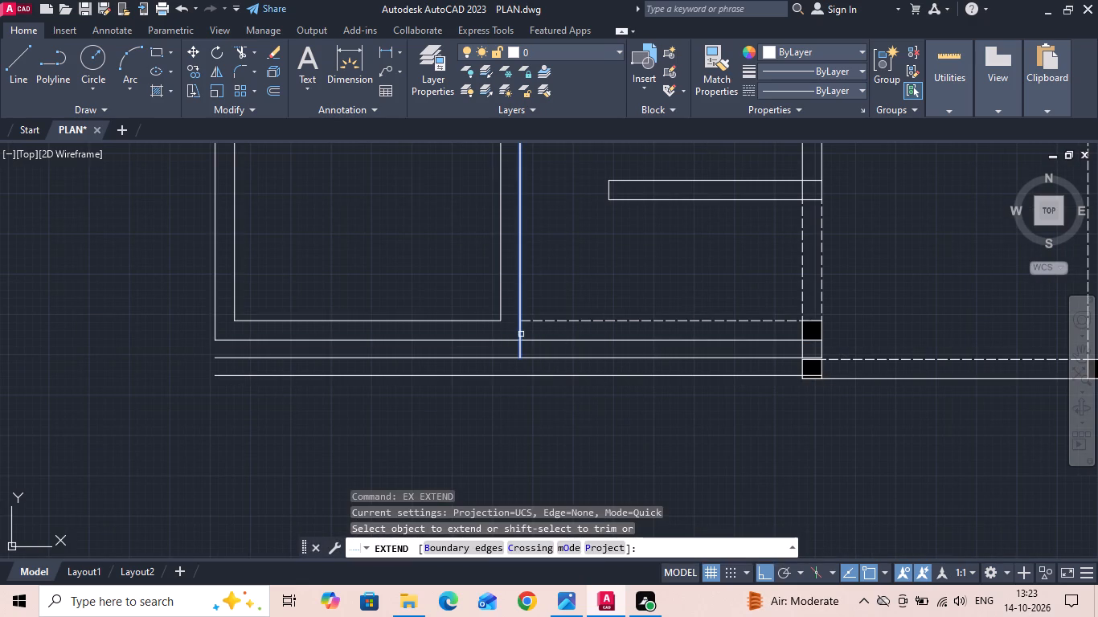
click(521, 334)
click(519, 343)
key(Escape)
Trim the two sitout step lines west of the southwest bedroom's extended east wall line.
text(TR)
key(space)
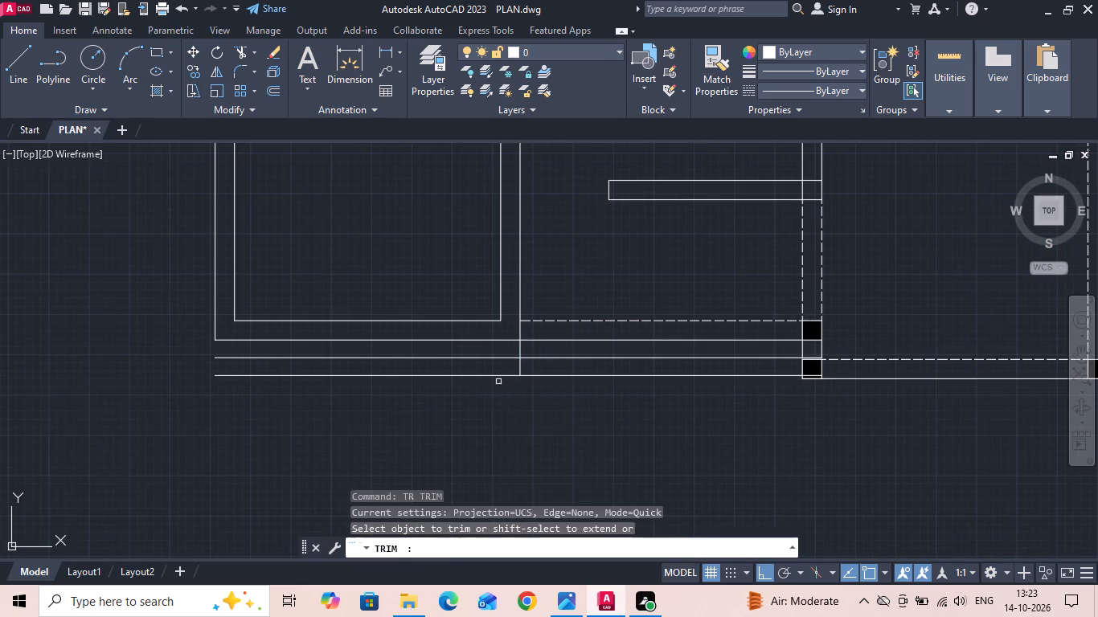
drag(482, 390, 481, 345)
key(Escape)
Trim the east ends of the two sitout step lines back to the west face of the car porch's southwest column.
scroll(796, 380, down, 2)
scroll(815, 381, up, 3)
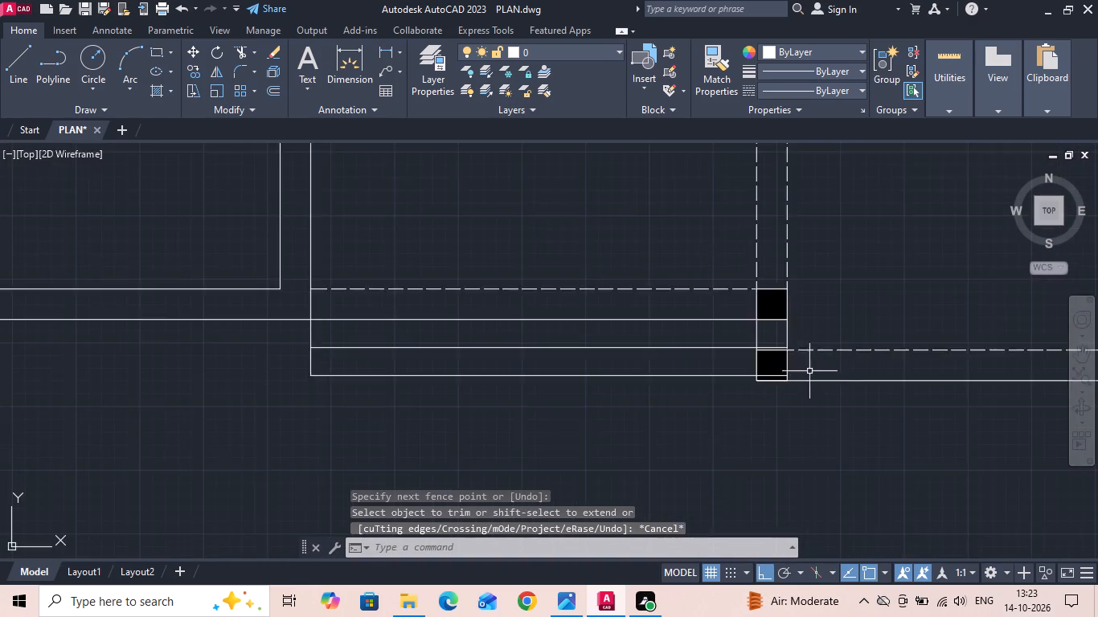
scroll(788, 370, up, 3)
key(t)
key(r)
key(space)
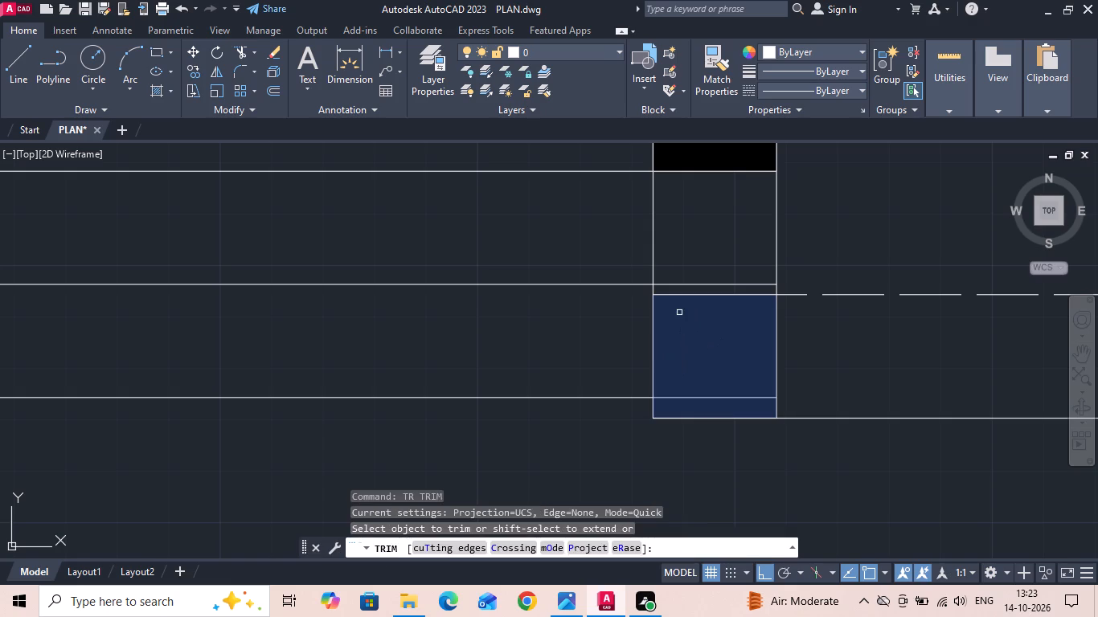
click(675, 285)
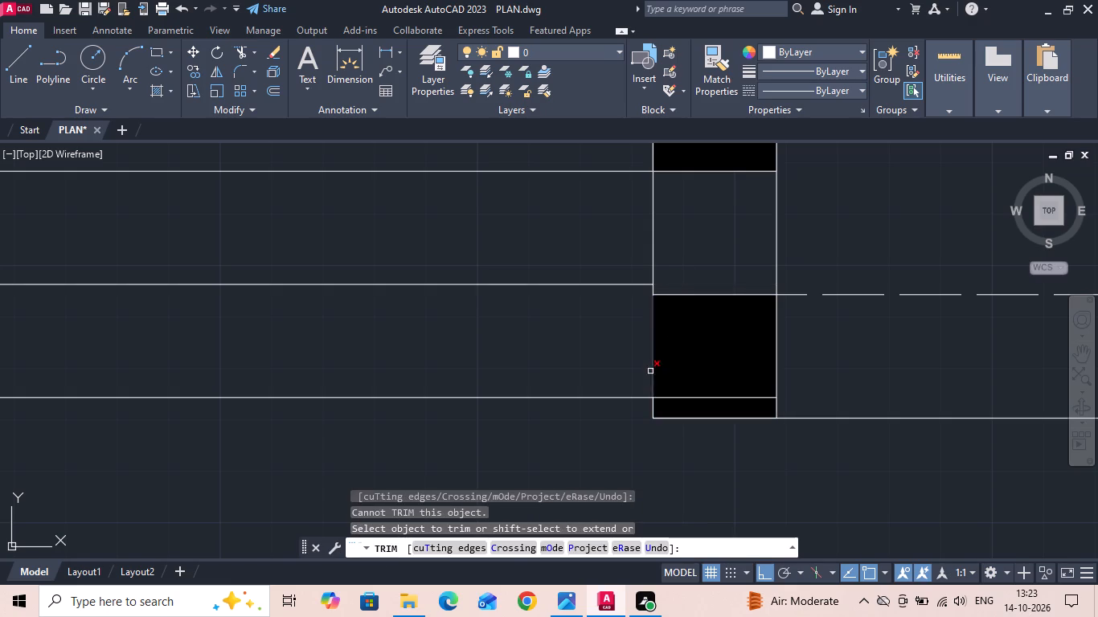
click(677, 397)
key(Escape)
Save the drawing.
scroll(784, 419, down, 4)
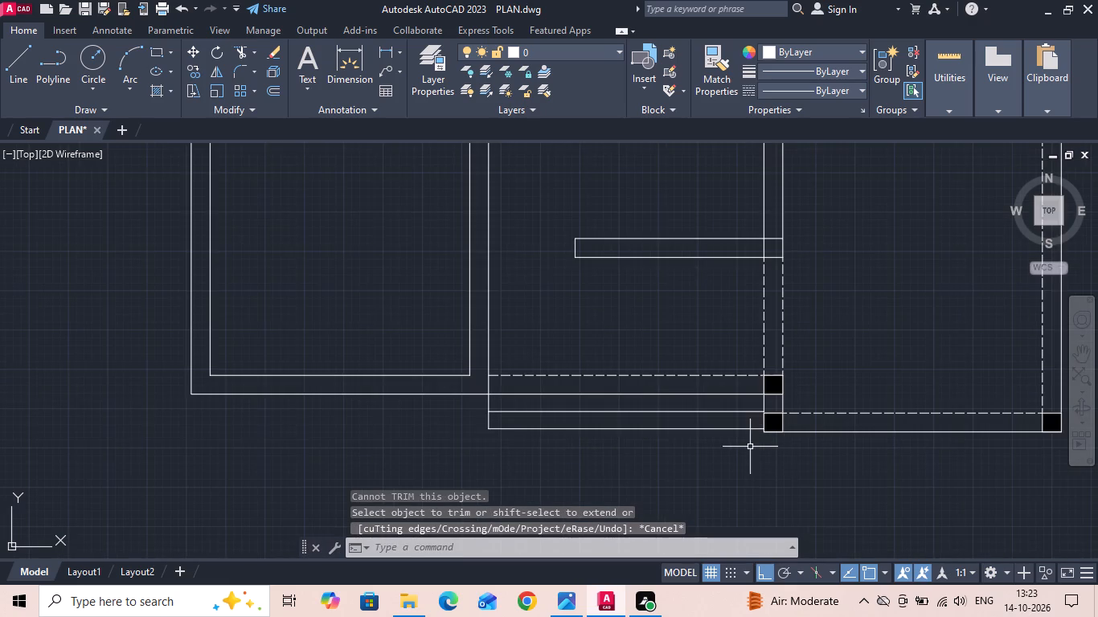
scroll(741, 448, down, 2)
scroll(247, 483, up, 3)
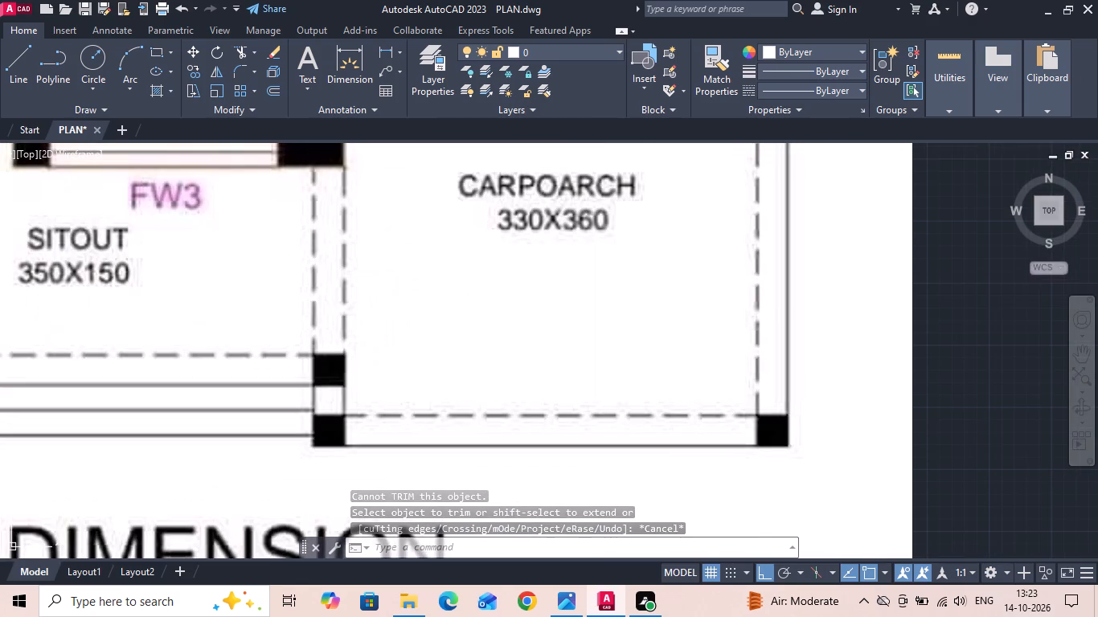
scroll(248, 371, down, 4)
scroll(441, 341, up, 1)
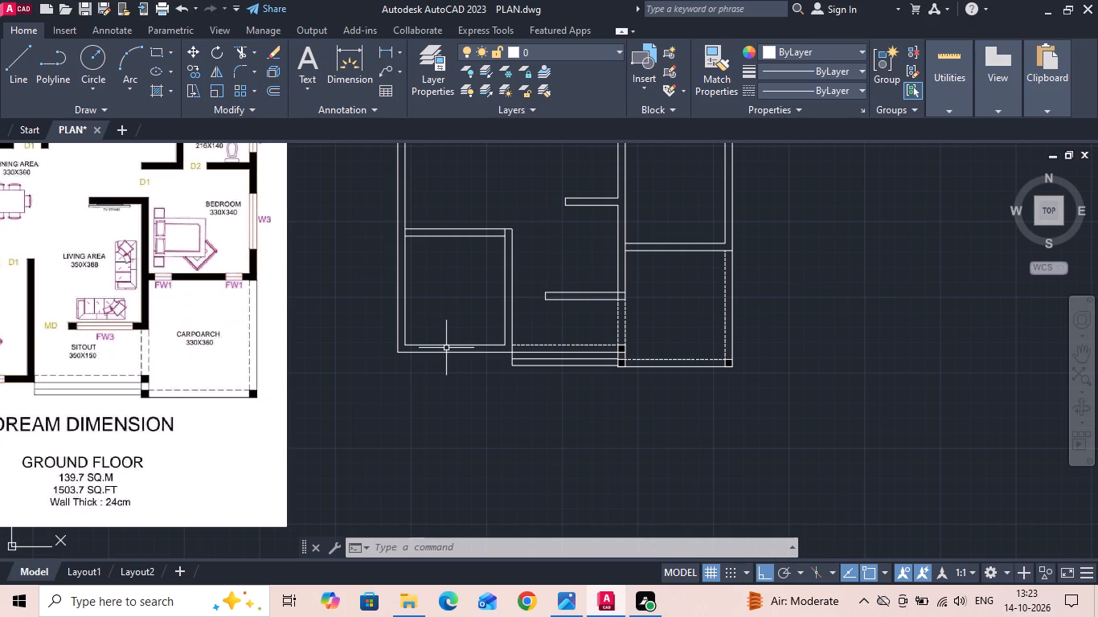
key(ctrl+s)
key(ctrl+s)
key(ctrl+s)
key(ctrl+s)
key(ctrl+s)
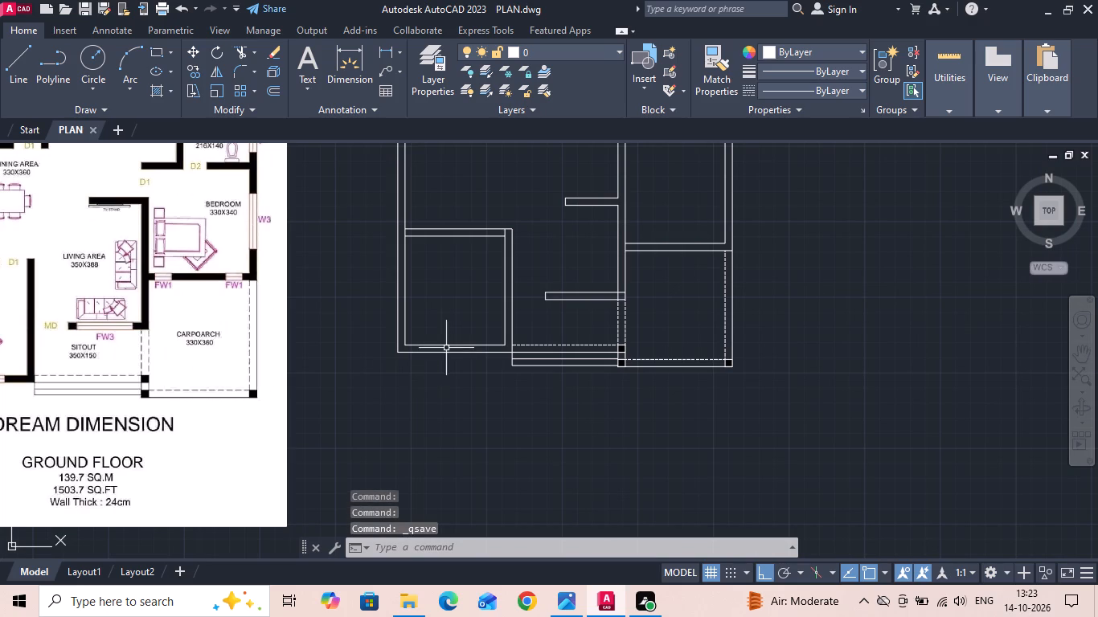
key(ctrl+s)
key(ctrl+s)
Copy the upper line of the wall north of the car porch 340 and 364 cm northward to form the bedroom's north wall.
scroll(439, 347, down, 1)
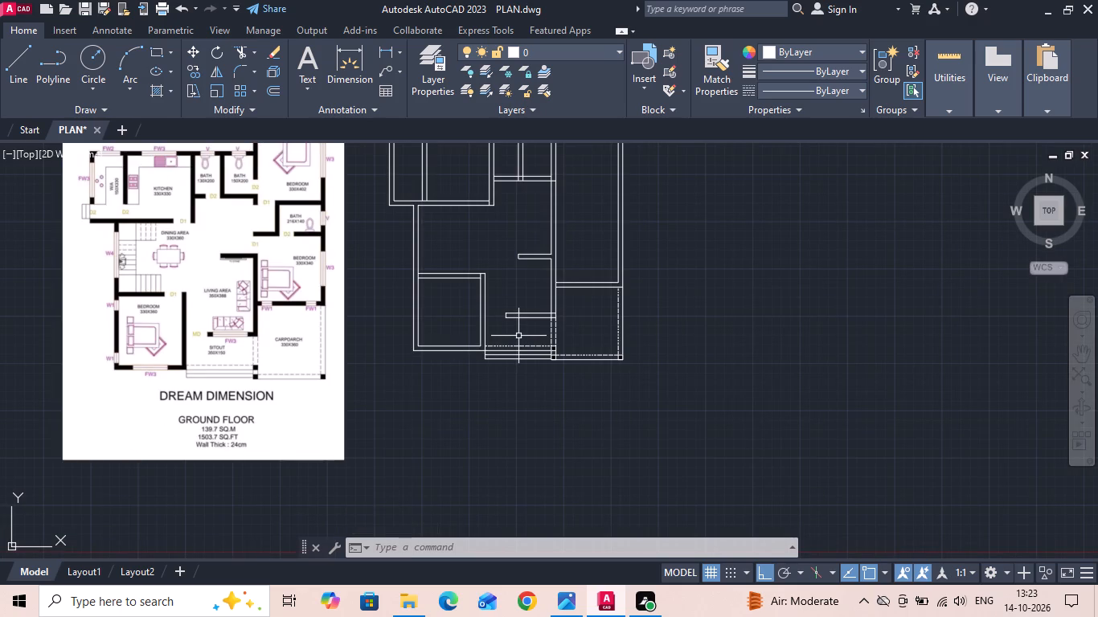
scroll(313, 296, up, 1)
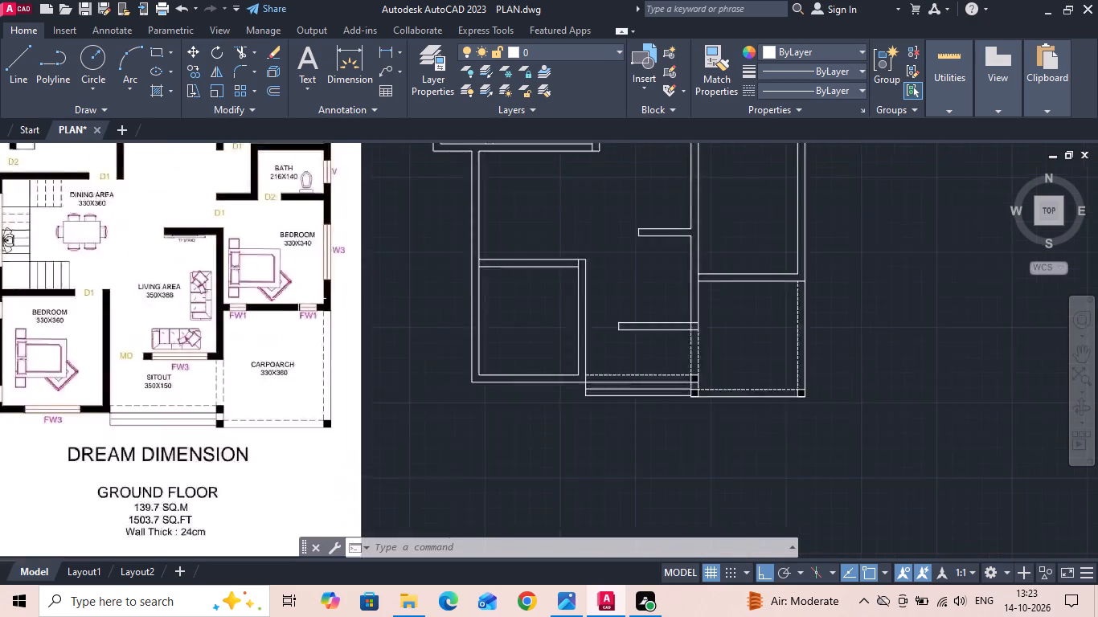
scroll(297, 299, up, 1)
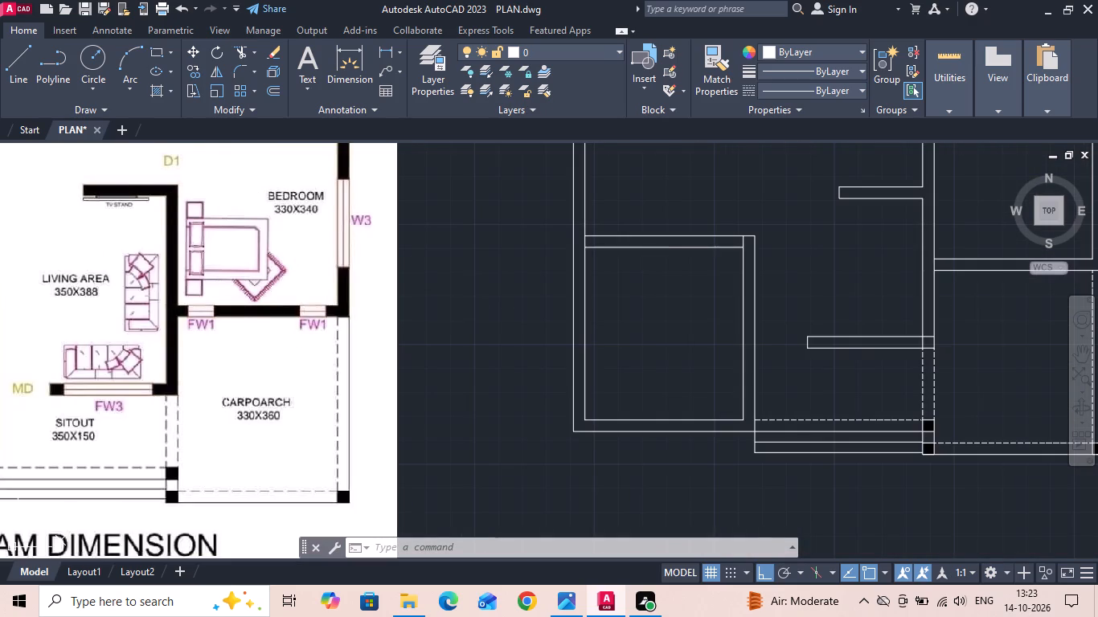
scroll(222, 407, down, 2)
scroll(499, 346, up, 3)
click(555, 370)
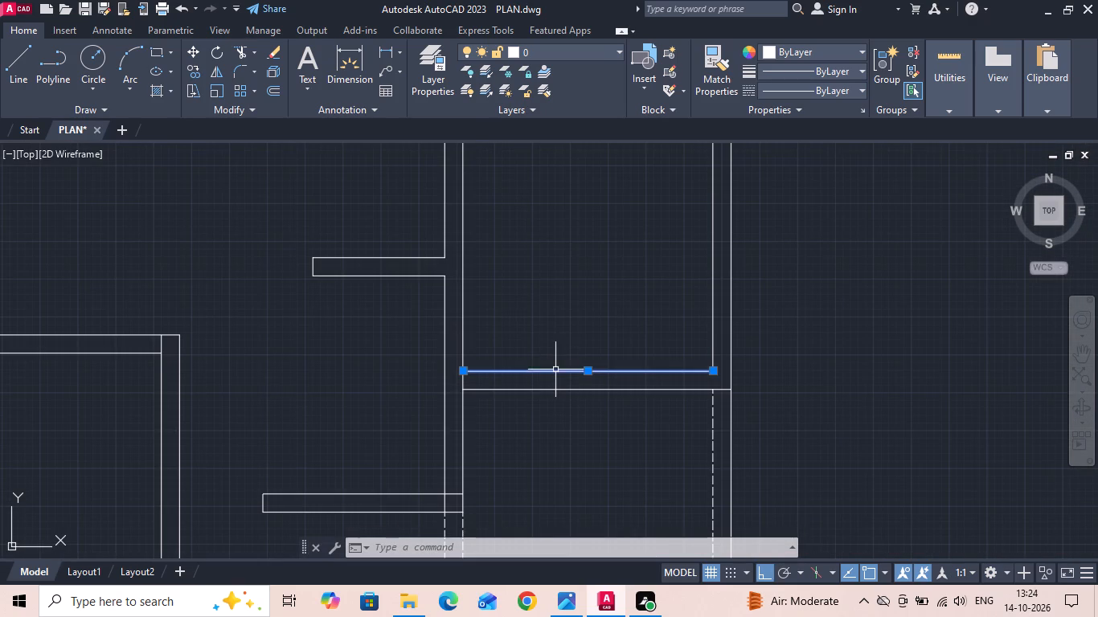
right_click(553, 370)
click(592, 308)
drag(604, 303, 608, 276)
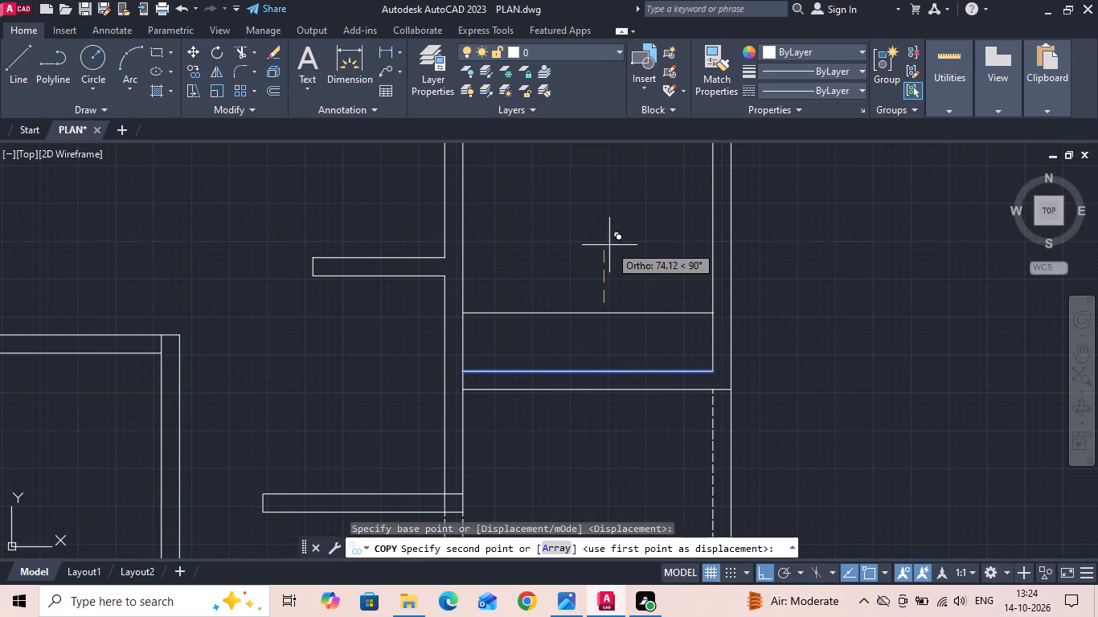
text(340)
key(Return)
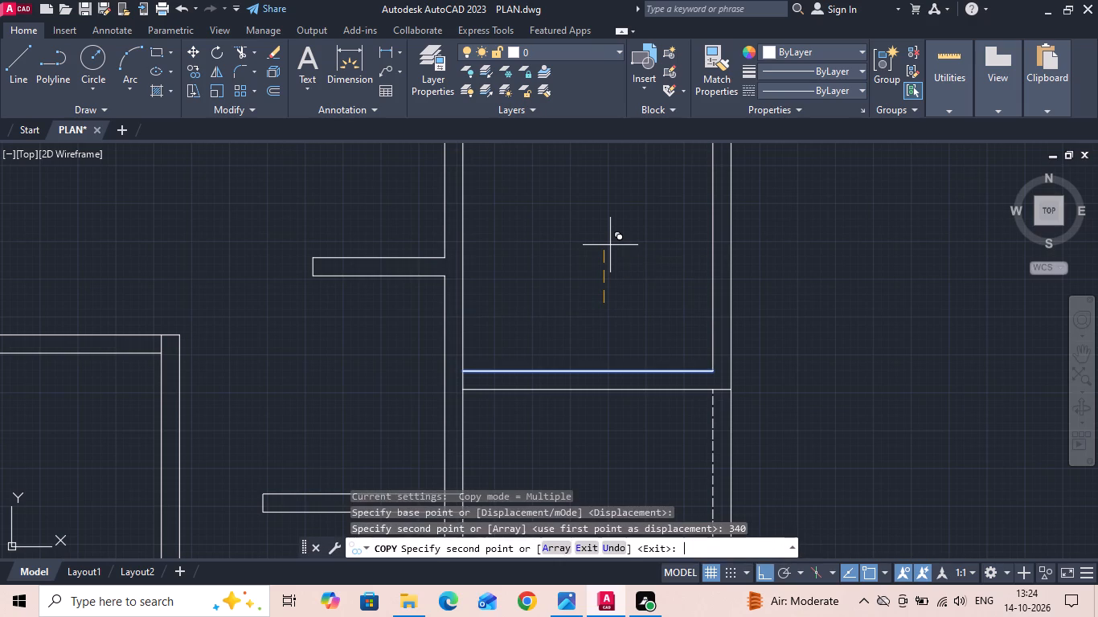
text(364)
key(Return)
key(Escape)
scroll(596, 269, down, 1)
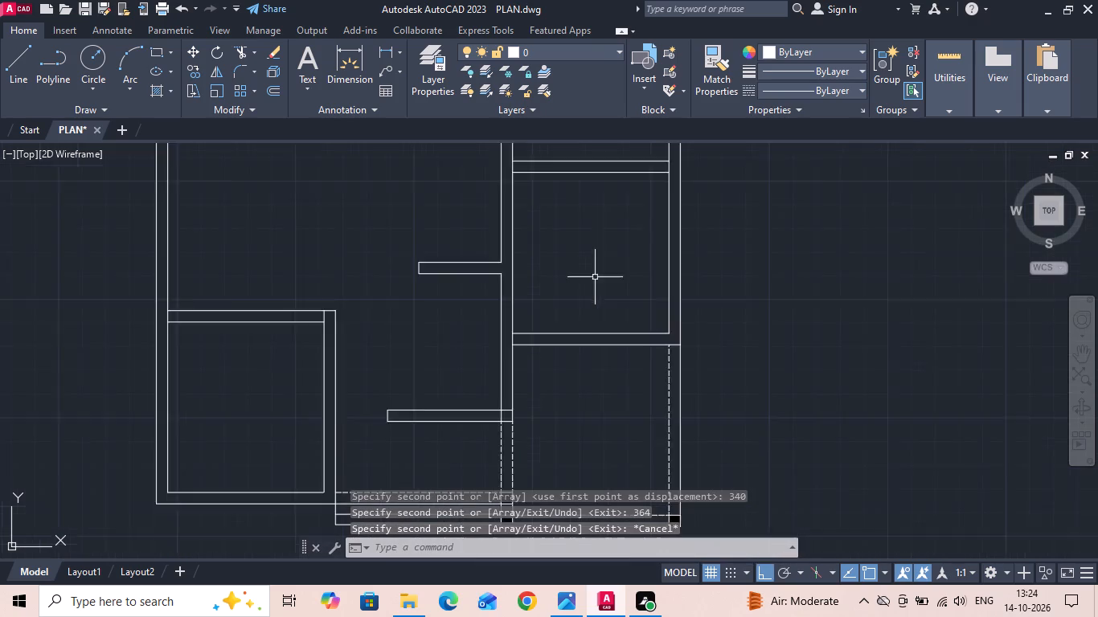
Offset the upper line of the 330x340 bedroom's north wall 140 cm northward to set the bath's depth.
scroll(595, 285, down, 1)
middle_drag(617, 304, 707, 374)
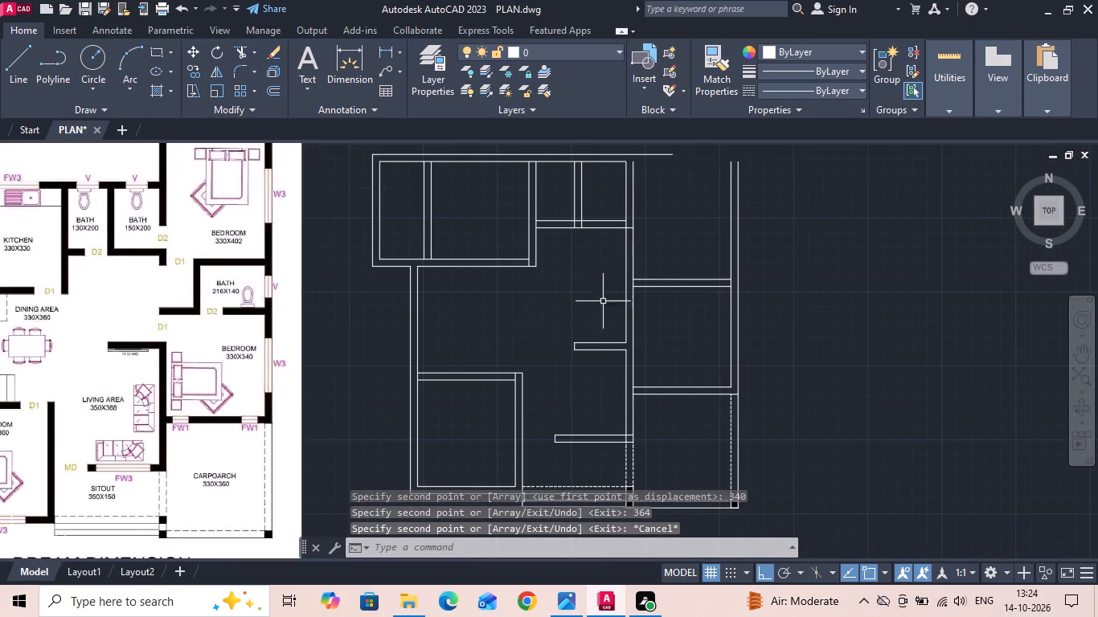
scroll(661, 263, up, 2)
key(o)
key(Return)
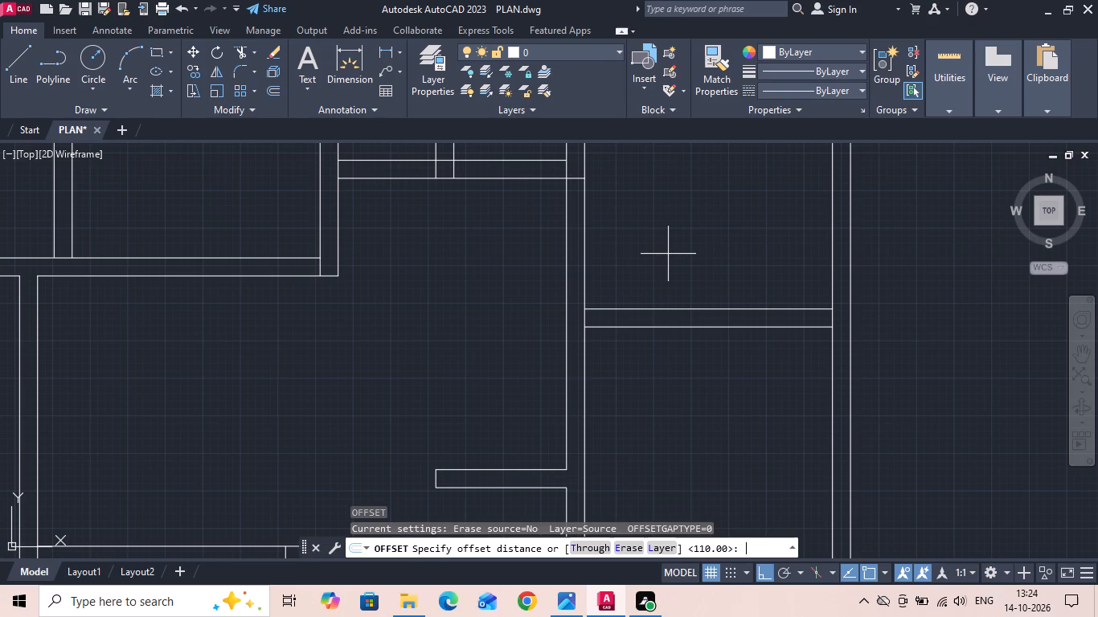
text(140)
key(Return)
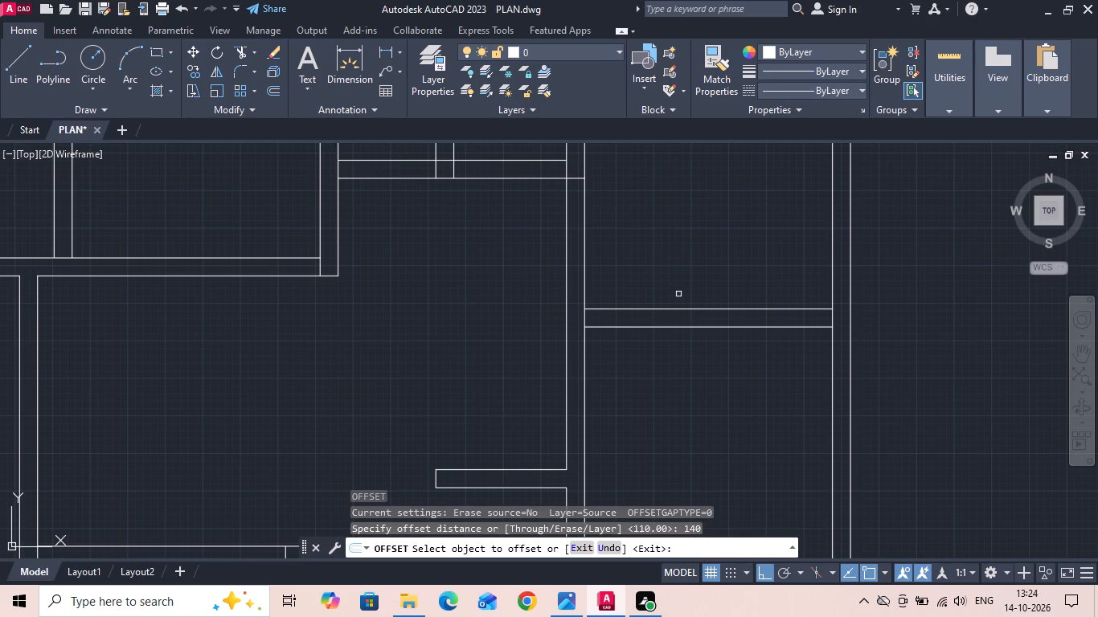
click(679, 307)
click(688, 272)
key(Escape)
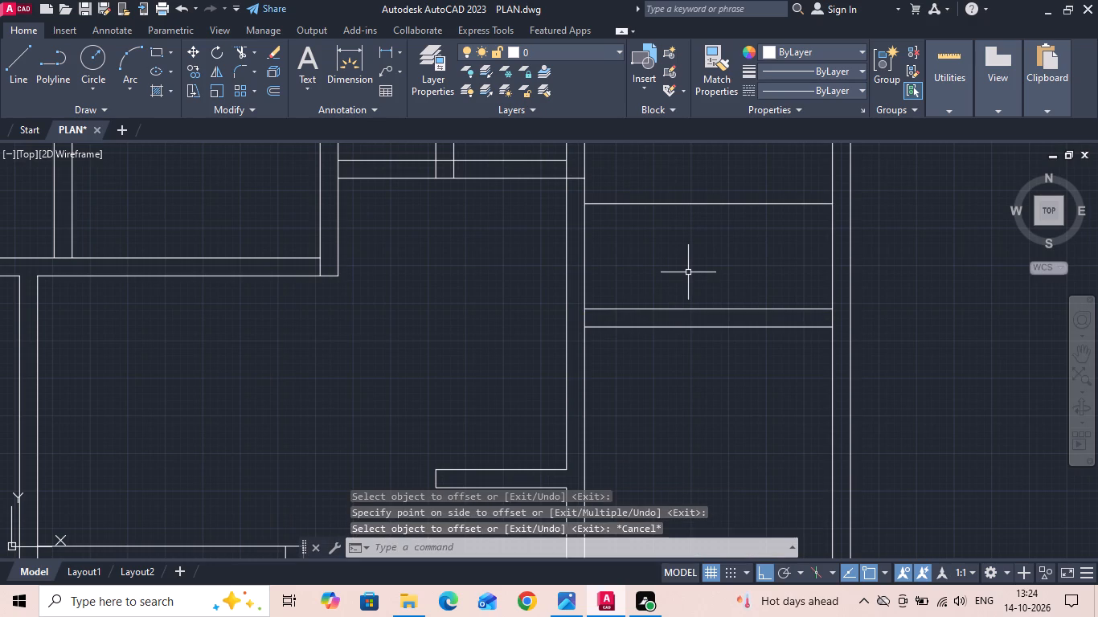
Offset the bath's new north line 24 cm northward to form its north wall.
key(o)
key(Return)
text(24)
key(Return)
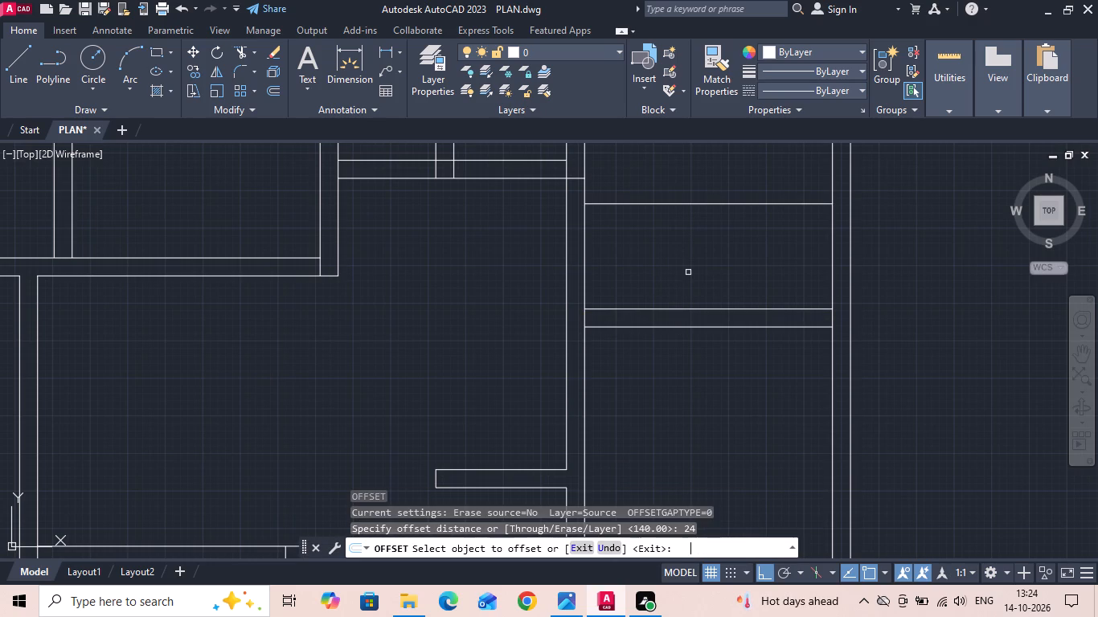
middle_drag(694, 278, 682, 419)
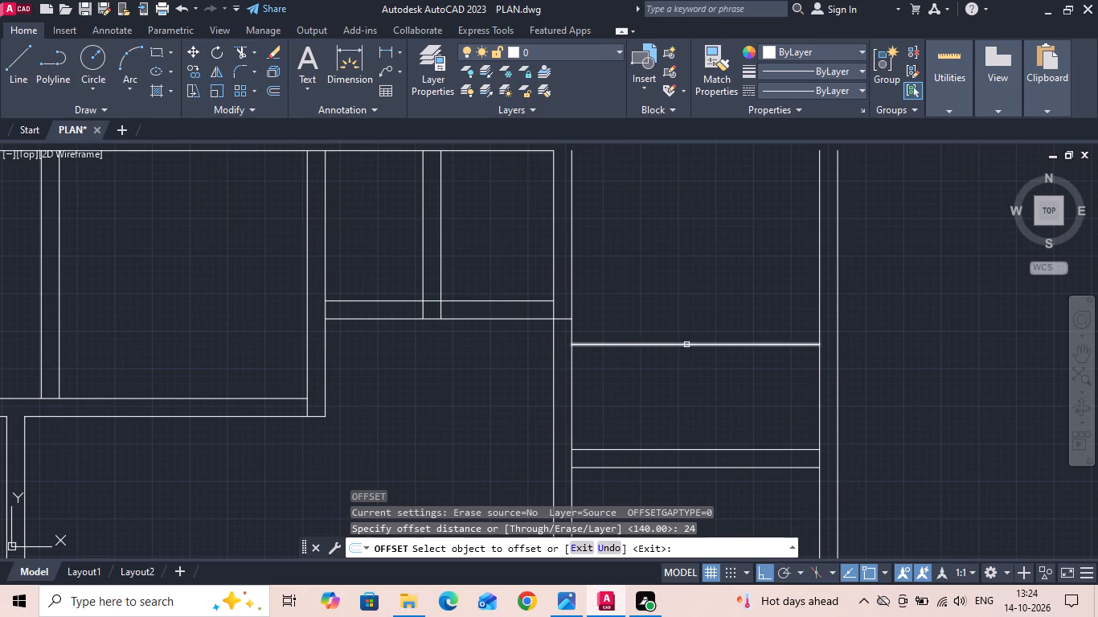
click(686, 344)
click(693, 311)
scroll(734, 383, down, 3)
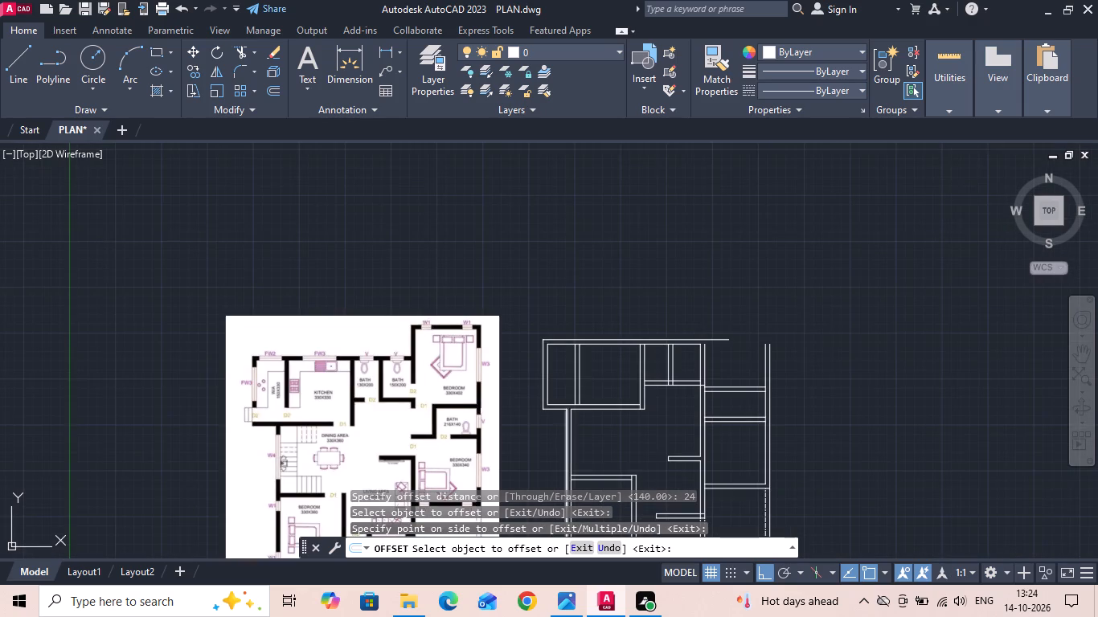
scroll(441, 411, up, 3)
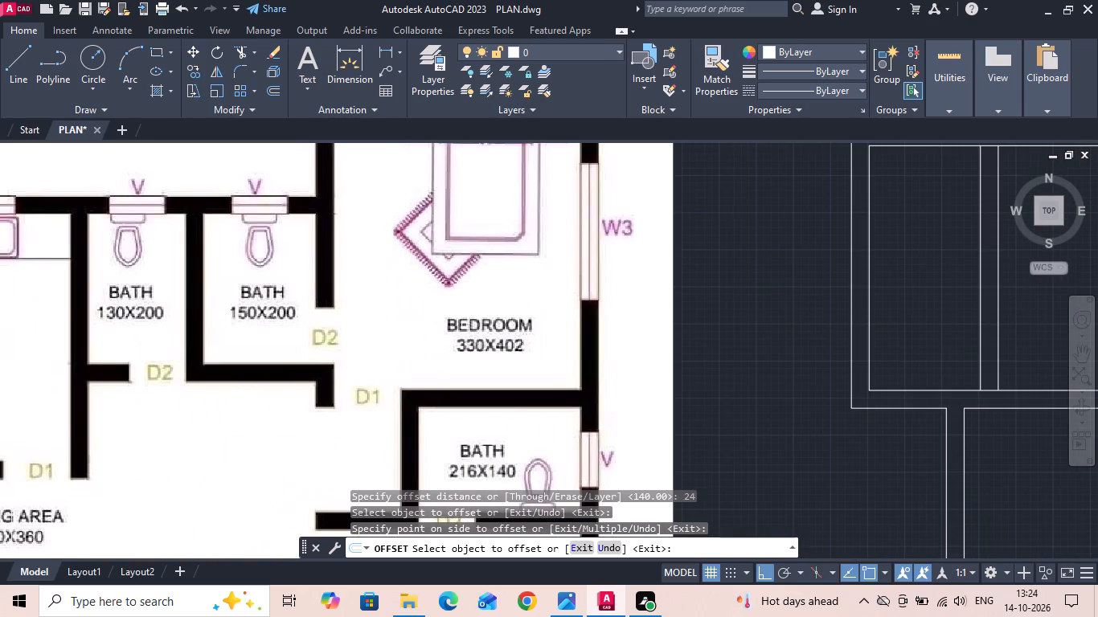
key(Escape)
Offset the upper line of the bath's north wall 402 cm northward to set the northeast bedroom's depth.
scroll(430, 329, down, 1)
middle_drag(553, 318, 465, 323)
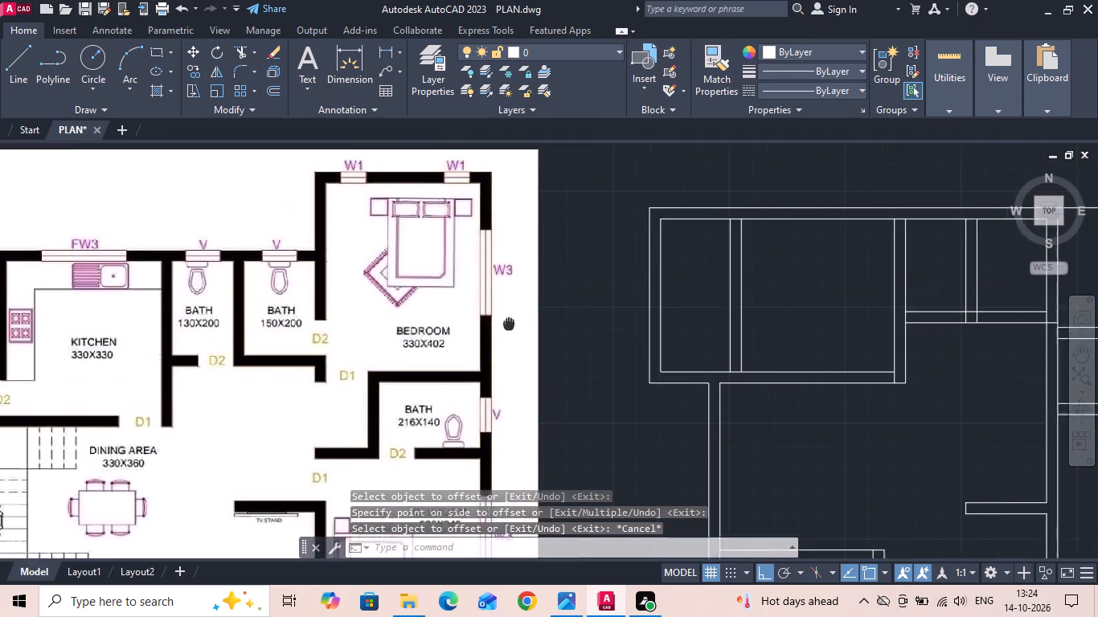
middle_drag(465, 323, 128, 371)
scroll(743, 342, up, 1)
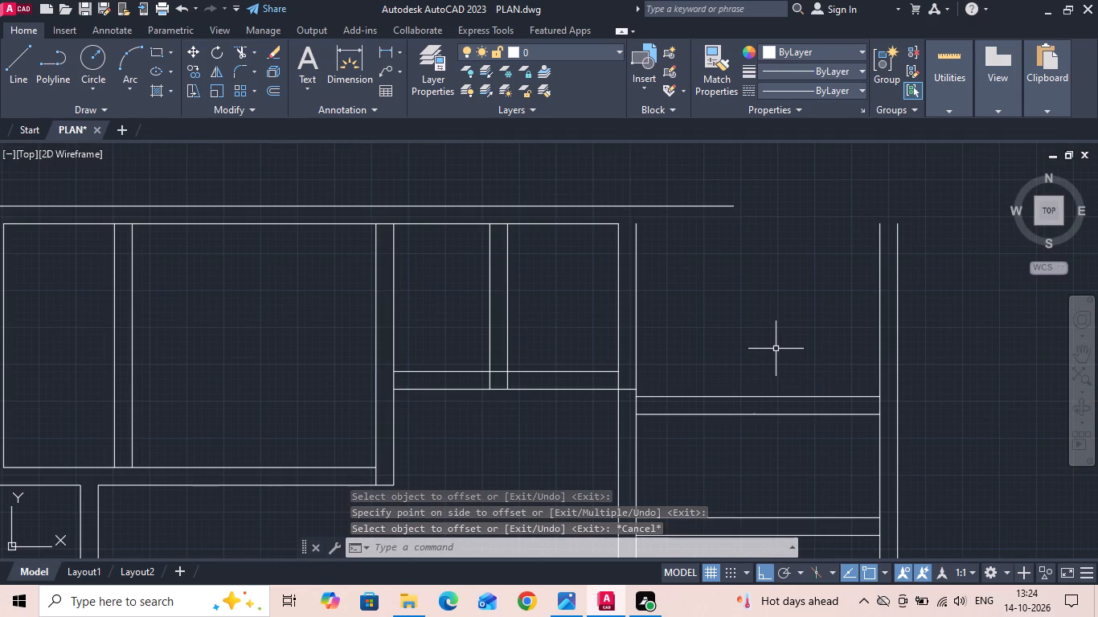
key(o)
key(Return)
text(402)
key(Return)
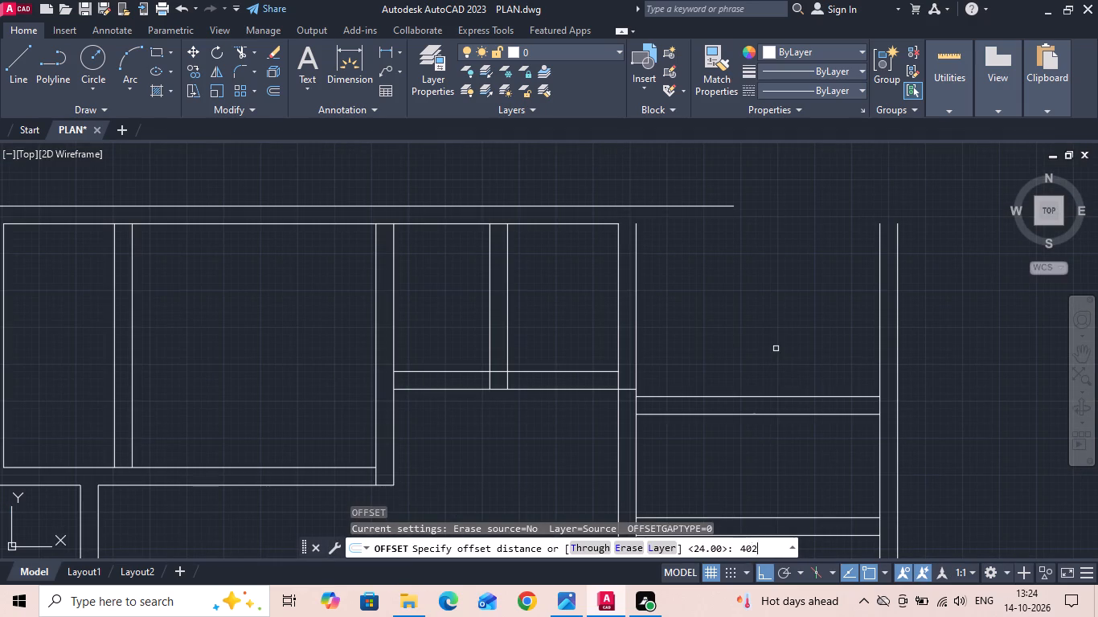
click(767, 399)
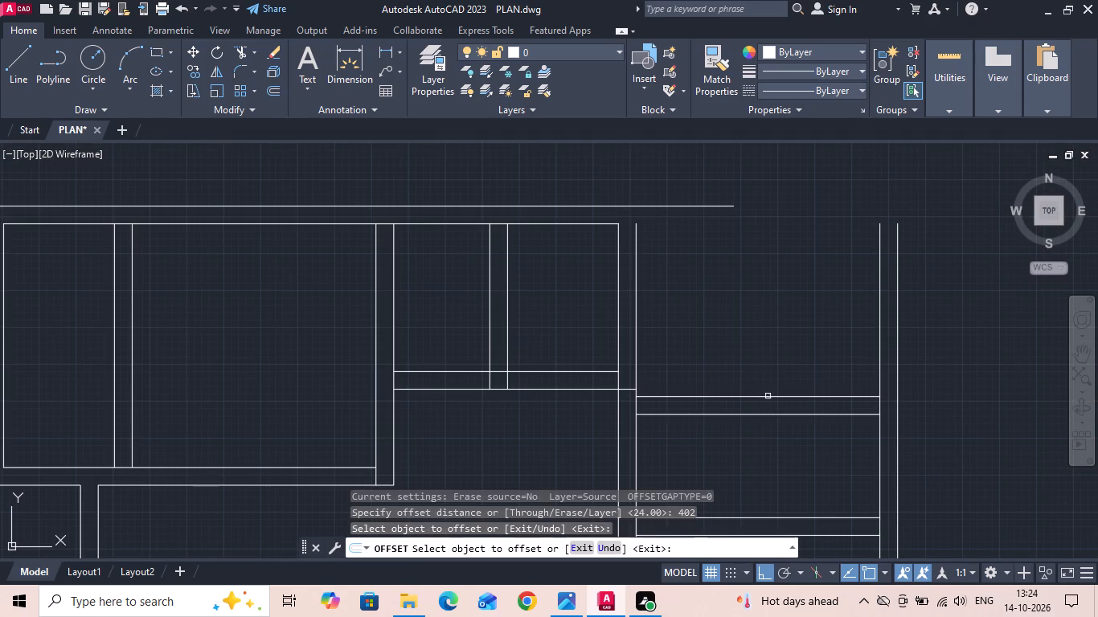
click(745, 396)
click(756, 332)
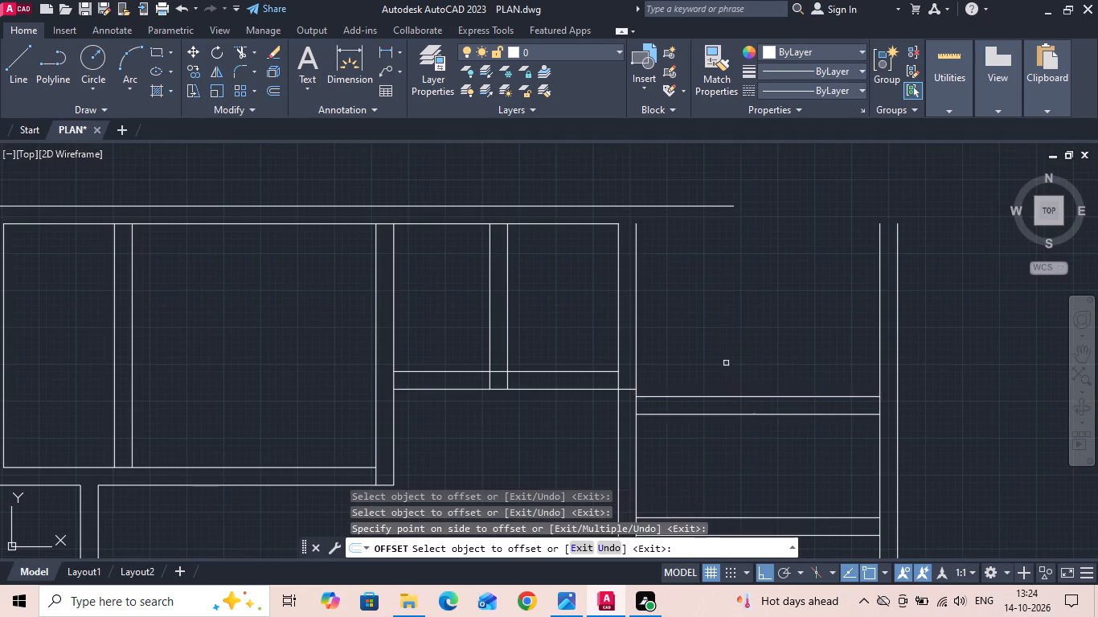
scroll(679, 469, down, 2)
scroll(709, 424, up, 1)
key(Escape)
Offset the northeast bedroom's new north line 24 cm outward to form its north wall.
key(o)
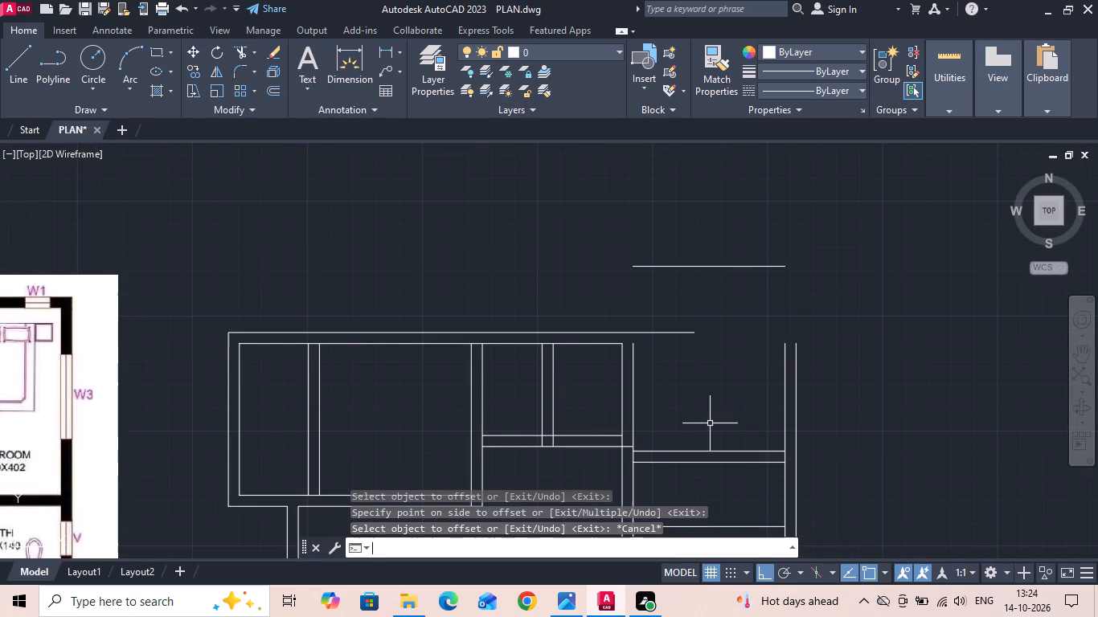
key(Return)
text(24)
key(Return)
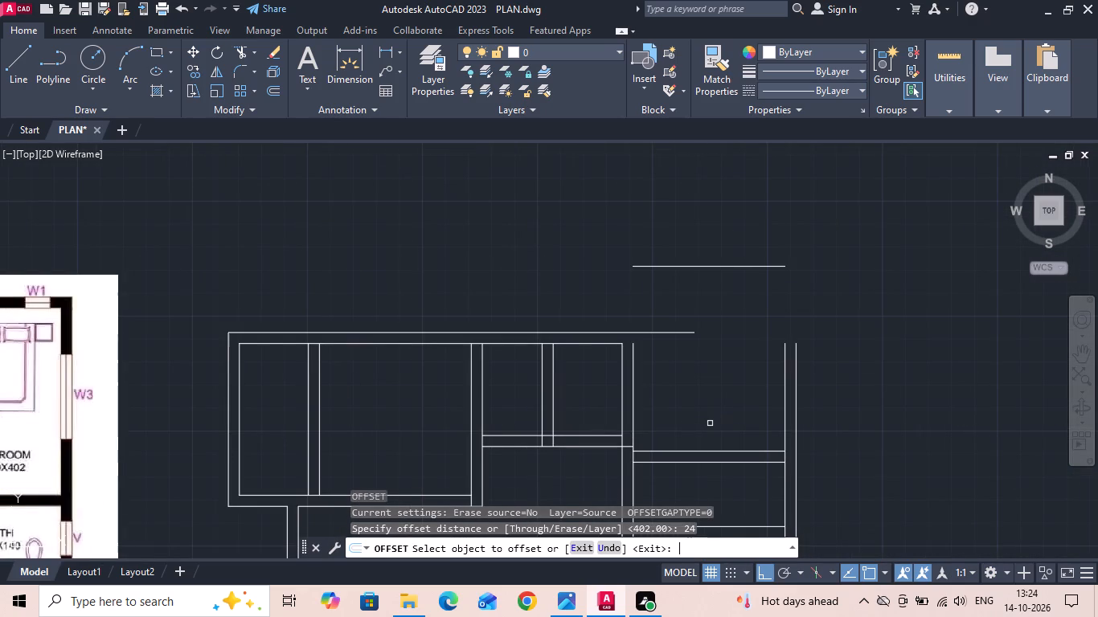
drag(701, 264, 700, 255)
click(707, 226)
key(Escape)
Extend the inner line of the east exterior wall north to the northeast bedroom's inner north wall line.
text(EX)
key(space)
drag(741, 341, 785, 359)
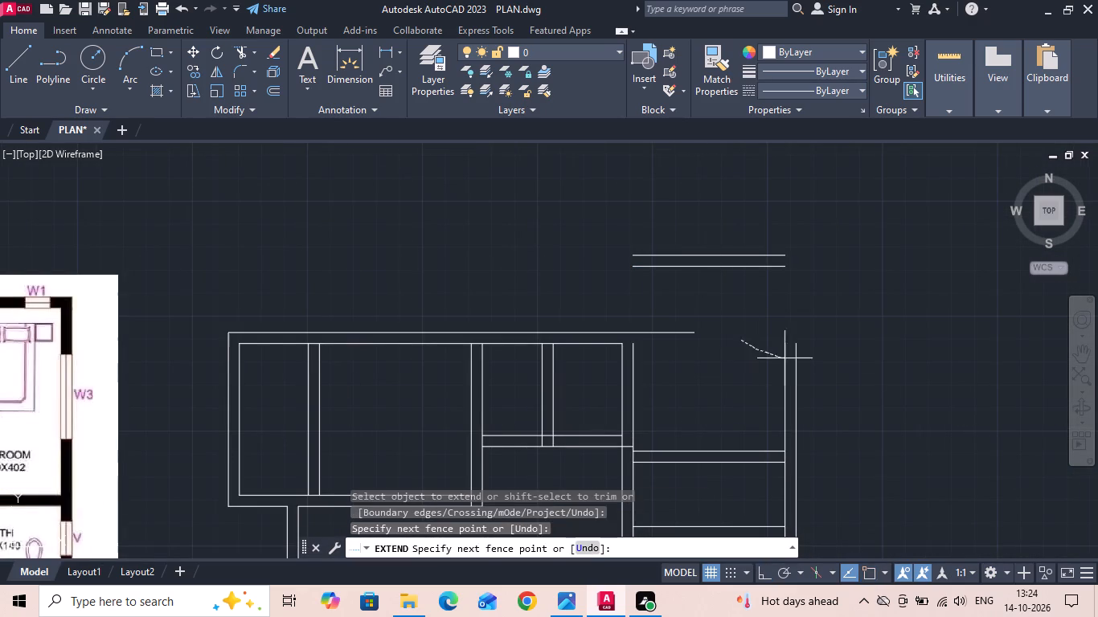
drag(785, 359, 805, 369)
key(Escape)
Fillet the outer east wall line and the outer north wall line into the northeast bedroom's square outer corner.
text(F)
key(space)
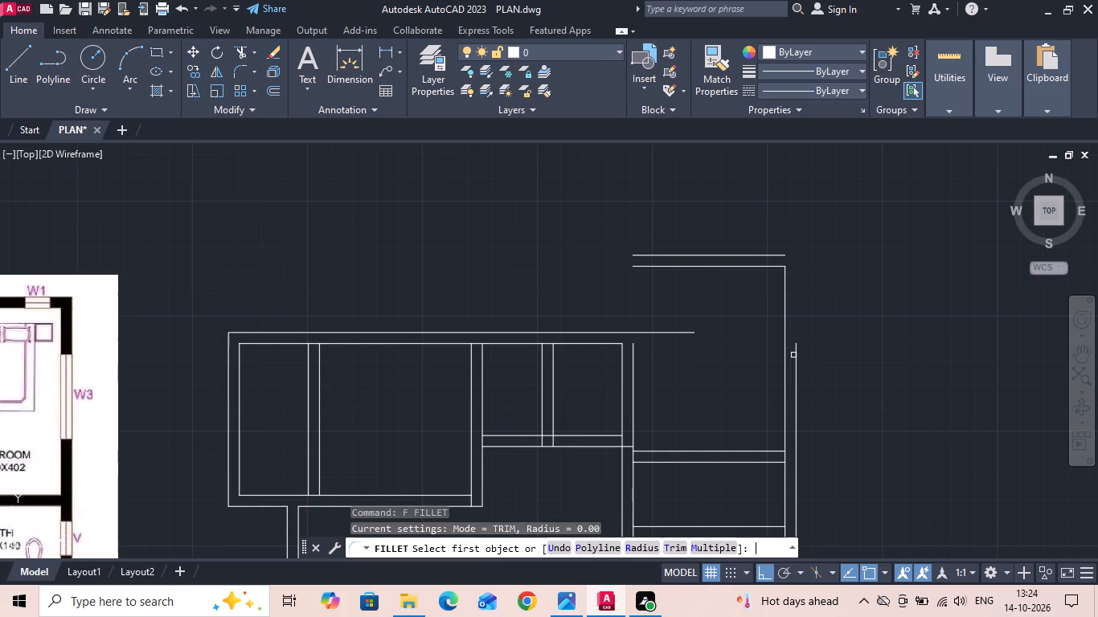
click(797, 359)
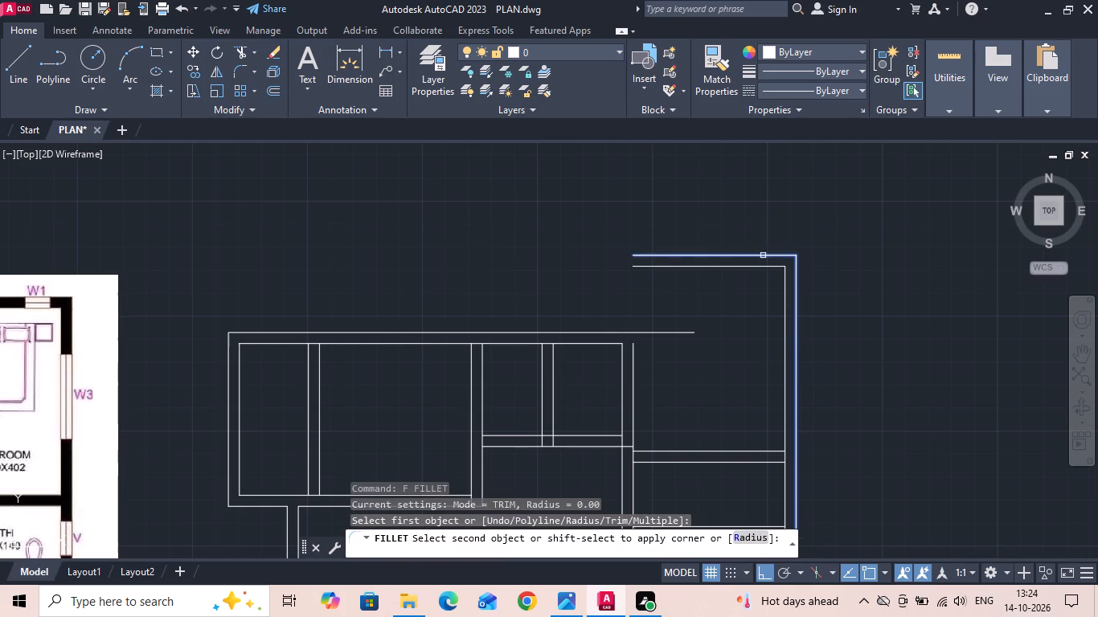
click(763, 255)
key(Escape)
Extend the northeast bedroom's two west wall lines north, carrying the inner one up to the bedroom's inner north wall line.
key(e)
key(x)
key(space)
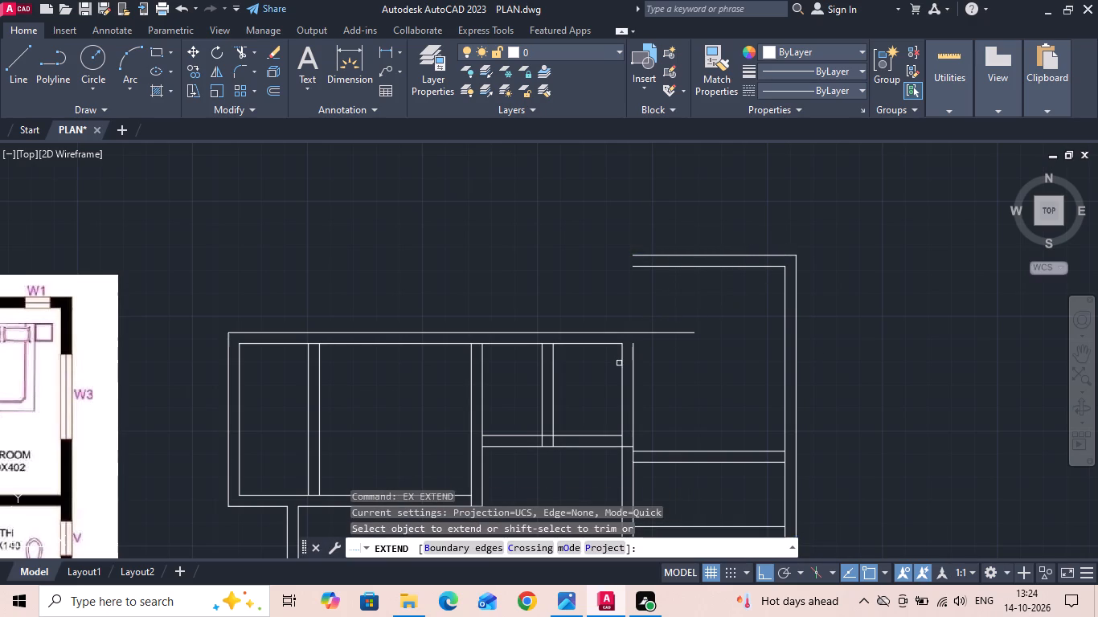
click(622, 366)
click(621, 337)
key(Escape)
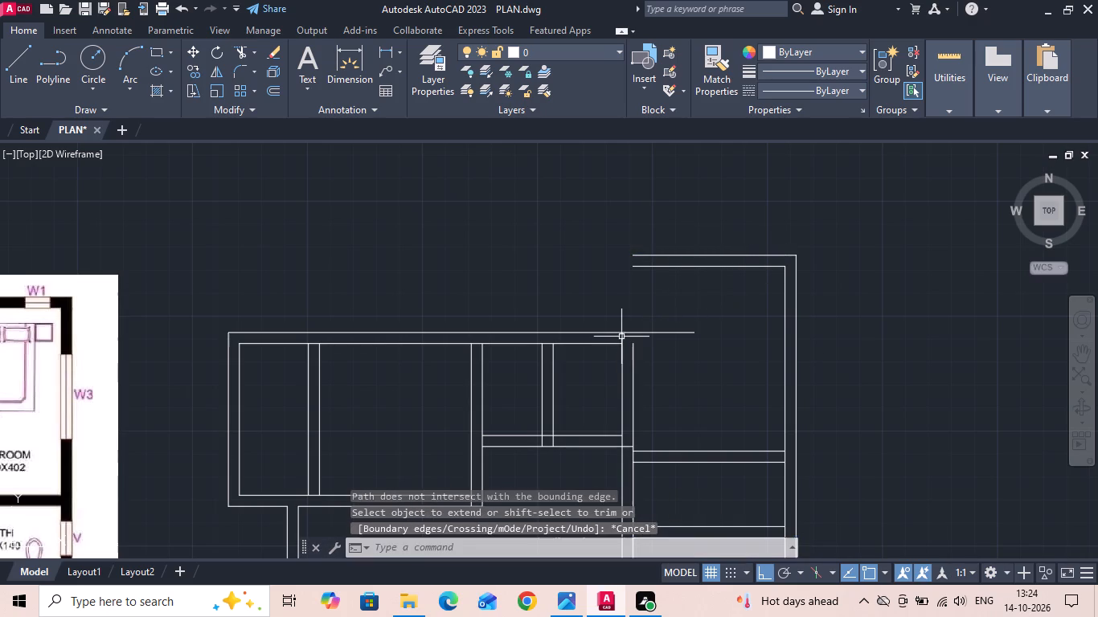
text(EX)
key(space)
click(633, 363)
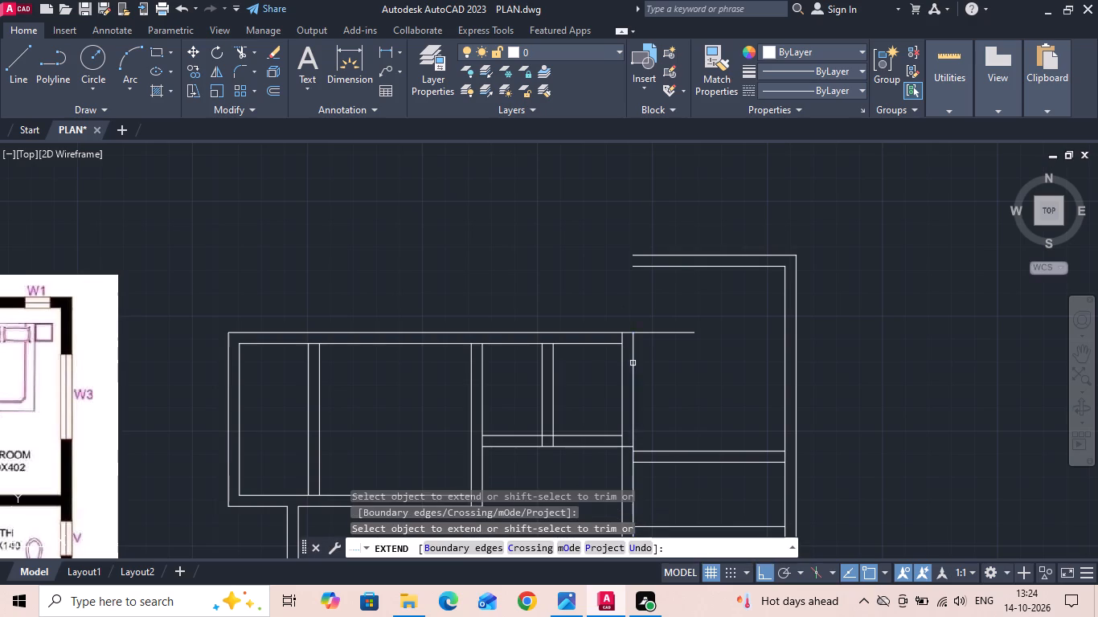
click(633, 352)
key(Escape)
Trim the baths' outer north wall line east of the bedroom's west wall face, and the wall face's short stub at that junction.
key(t)
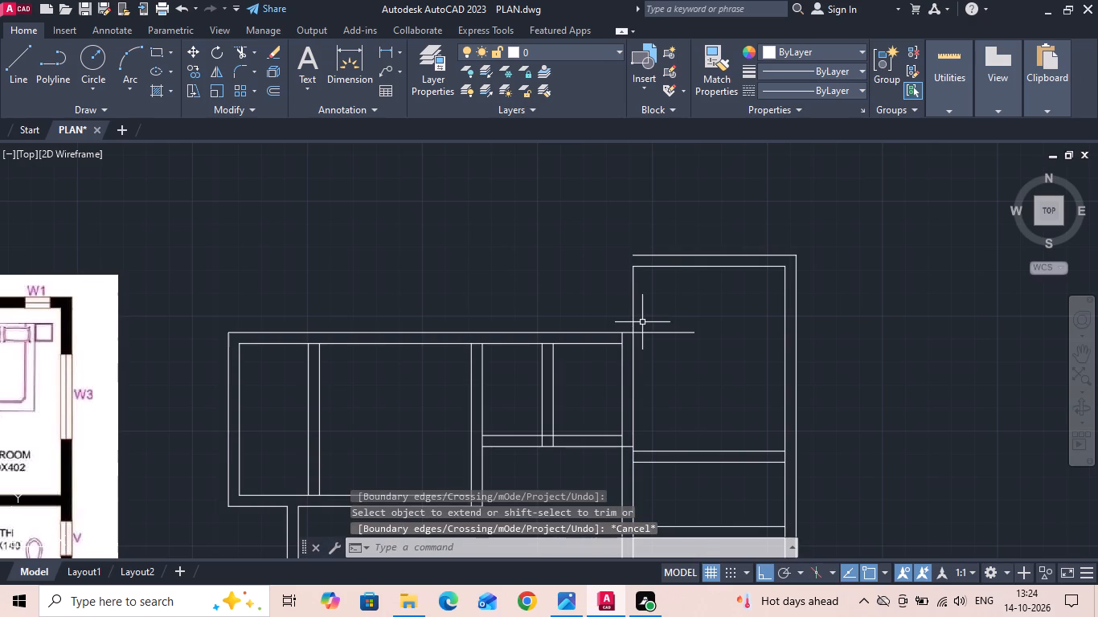
key(r)
key(space)
click(627, 333)
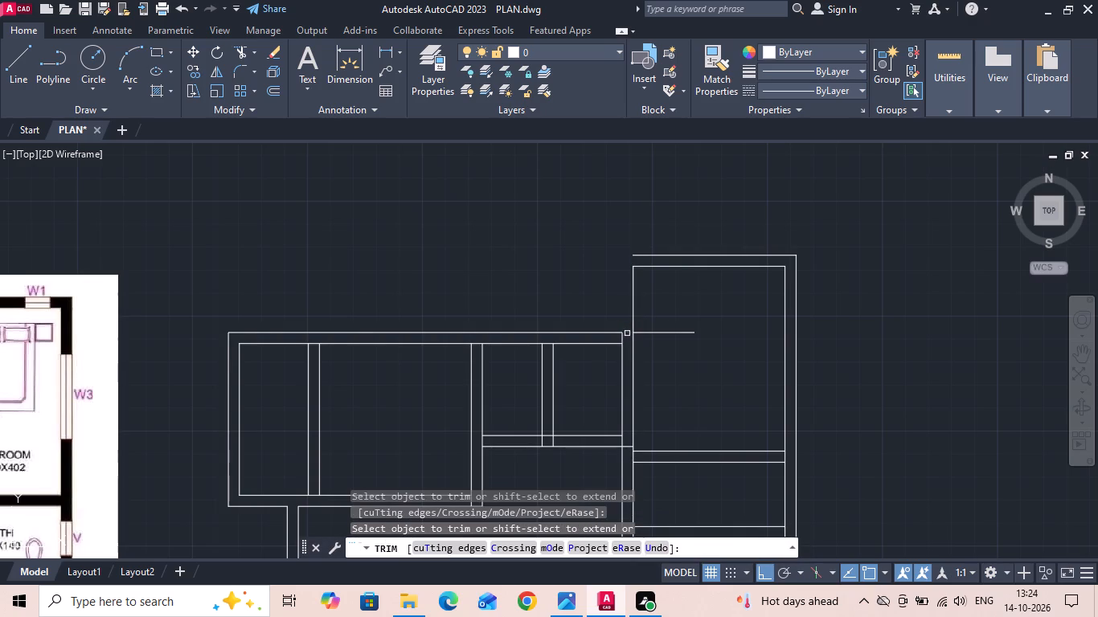
click(645, 331)
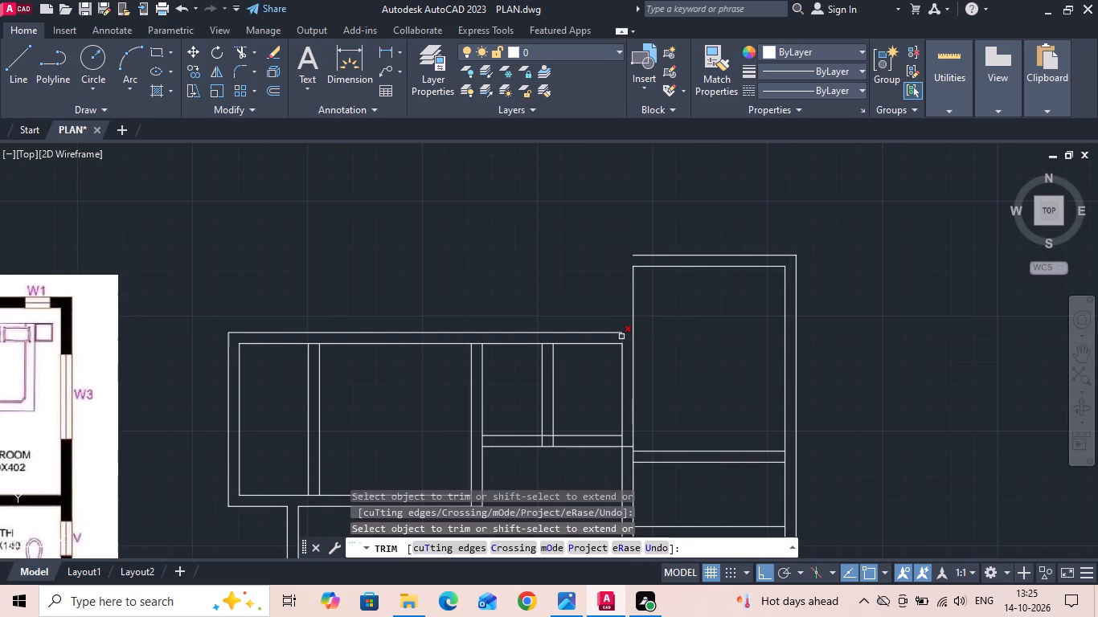
click(621, 337)
key(Escape)
Draw a vertical line about 219 cm northward from the east end of the baths' outer north wall line.
text(L)
key(space)
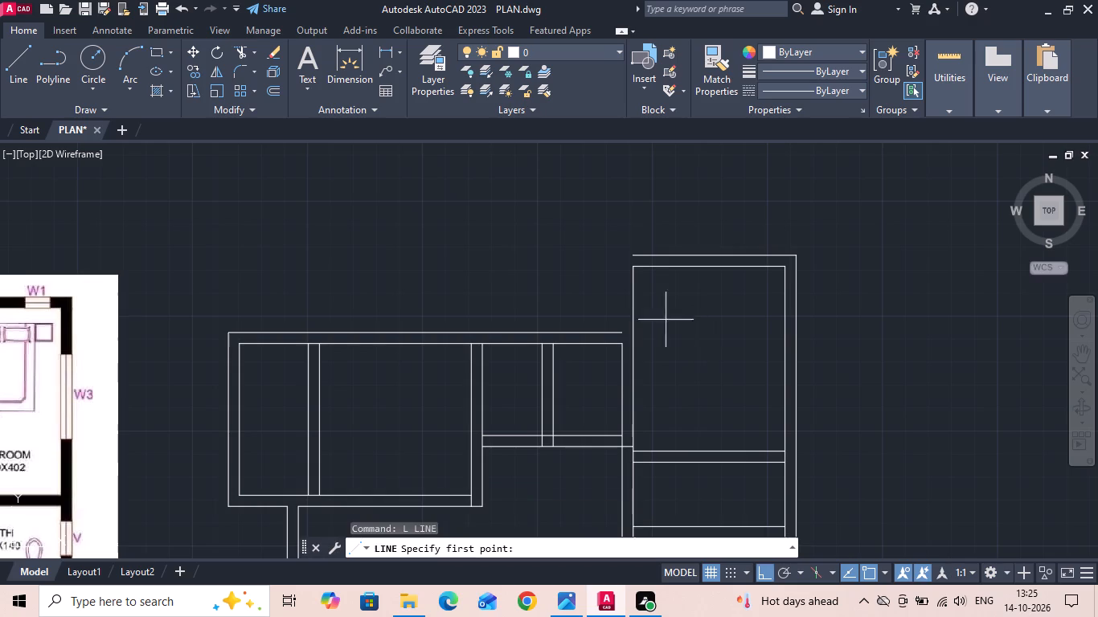
scroll(610, 318, up, 1)
click(626, 336)
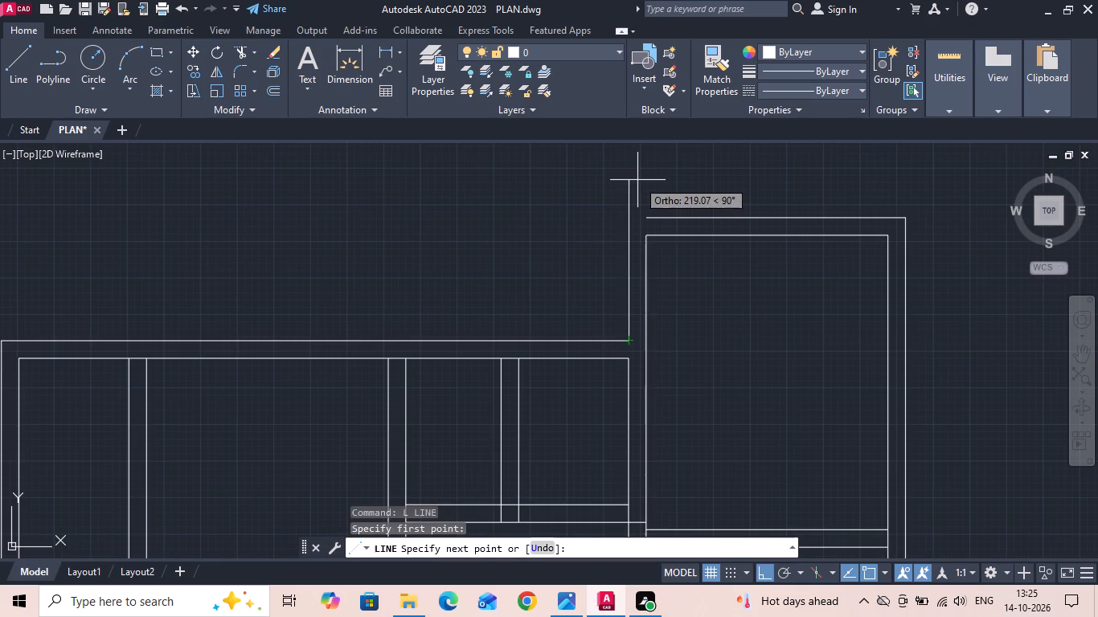
click(637, 180)
key(Escape)
Extend the northeast bedroom's outer north wall line west to the new vertical line.
text(EX)
key(space)
click(679, 223)
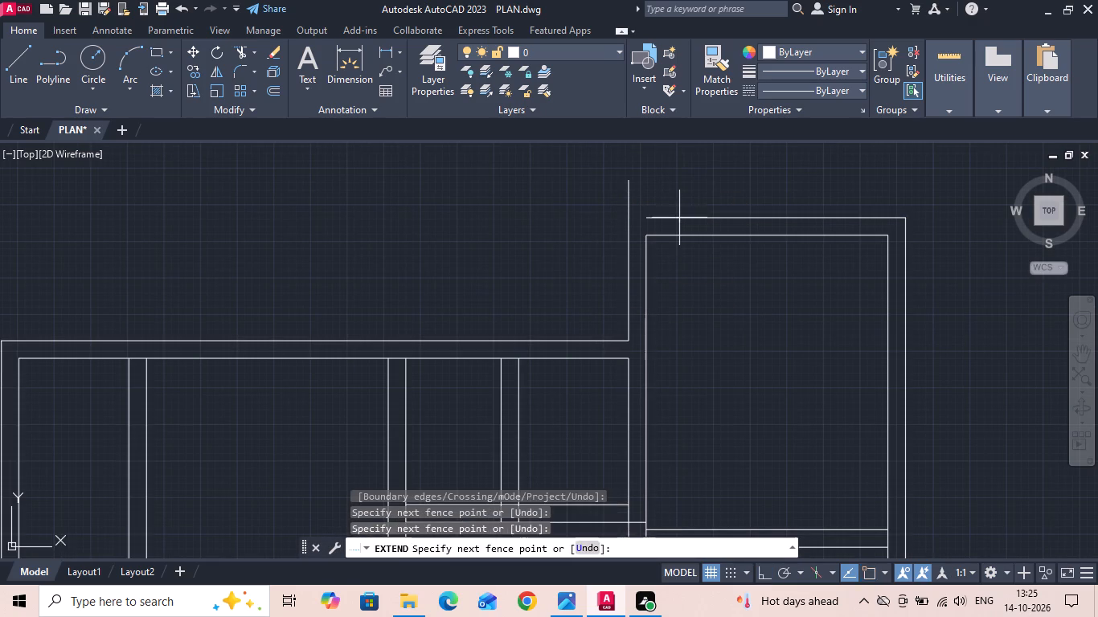
click(679, 205)
key(Escape)
Fillet the outer north wall line and the vertical line into the northeast bedroom's square northwest corner.
text(F)
key(space)
click(649, 215)
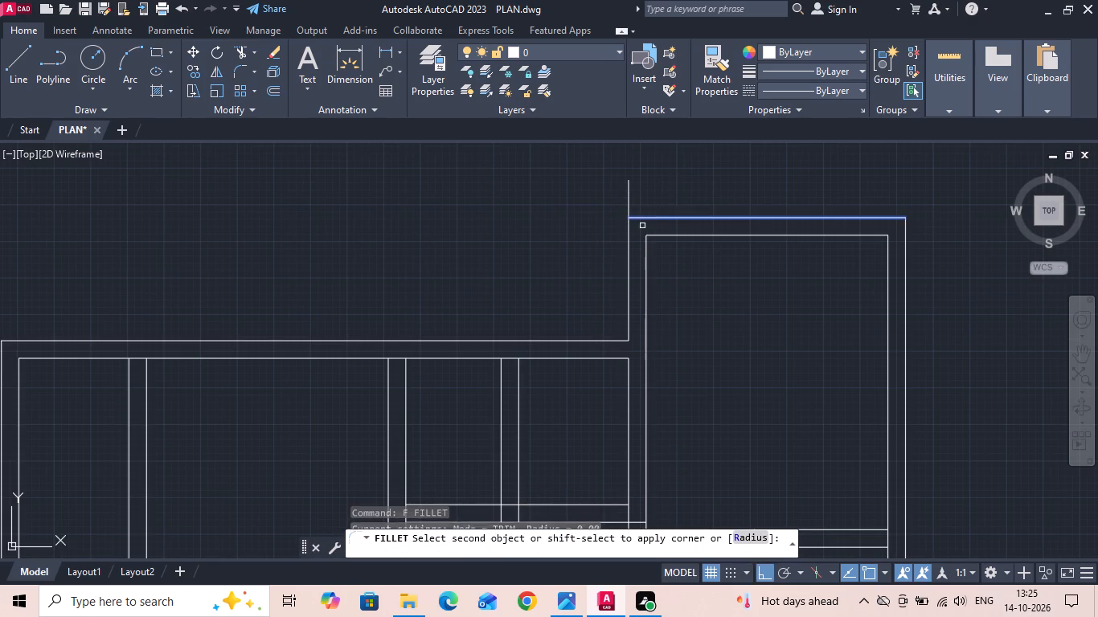
click(629, 246)
key(Escape)
Save the drawing.
key(ctrl+s)
key(ctrl+s)
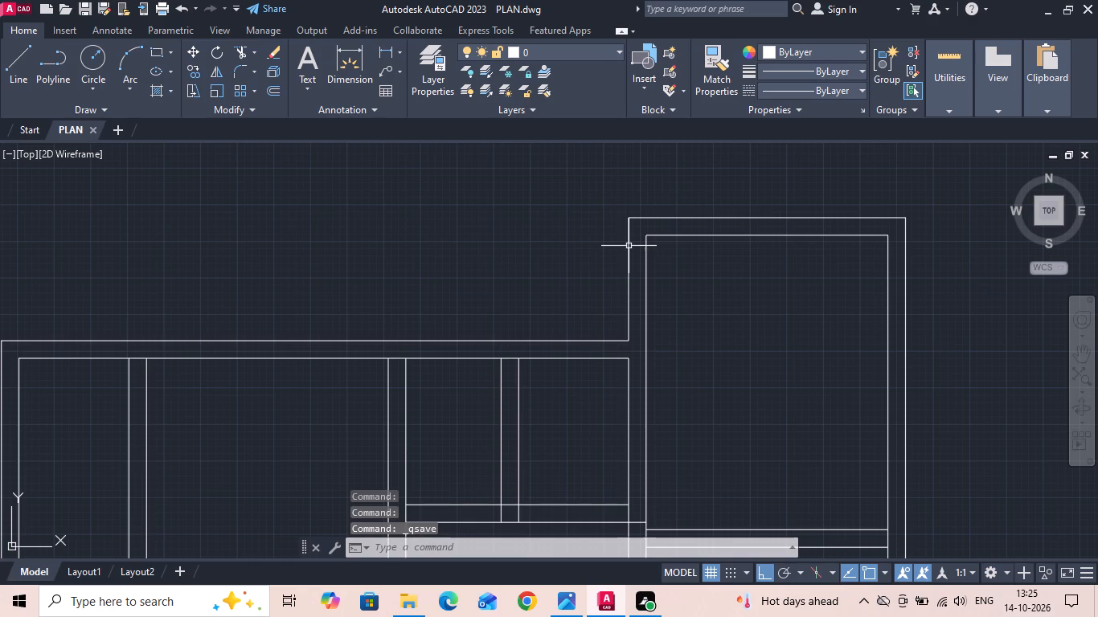
key(ctrl+s)
key(ctrl+s)
key(ctrl+s)
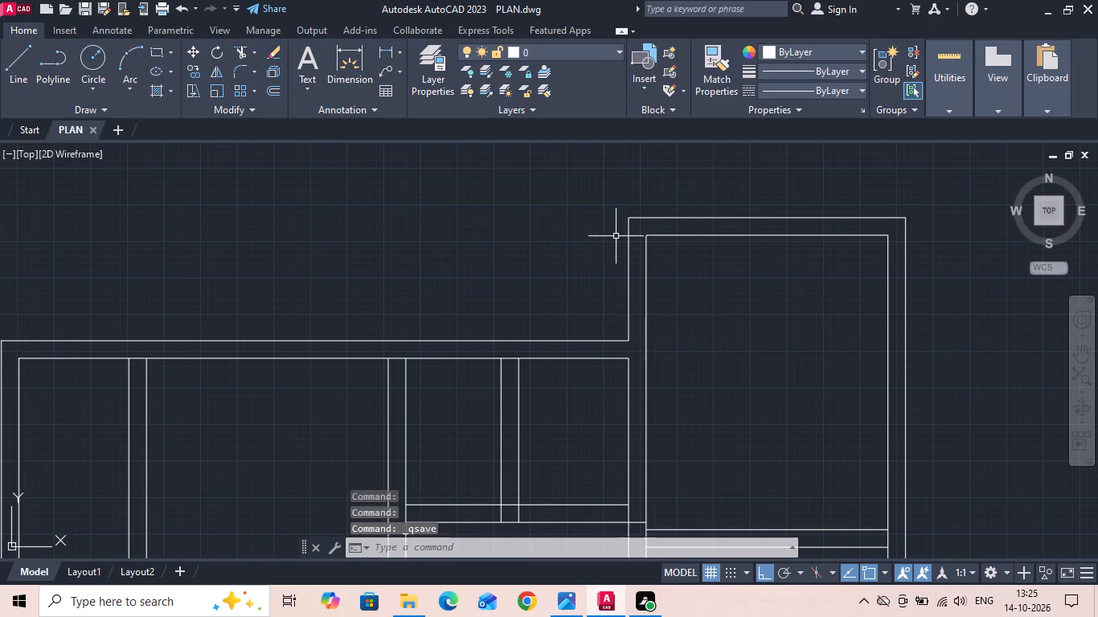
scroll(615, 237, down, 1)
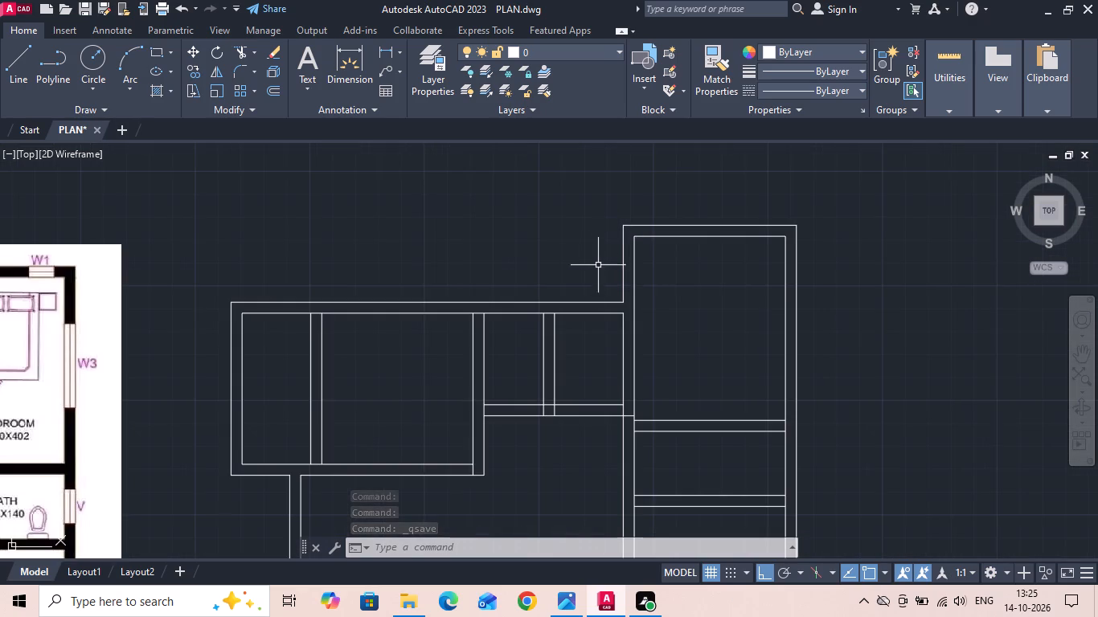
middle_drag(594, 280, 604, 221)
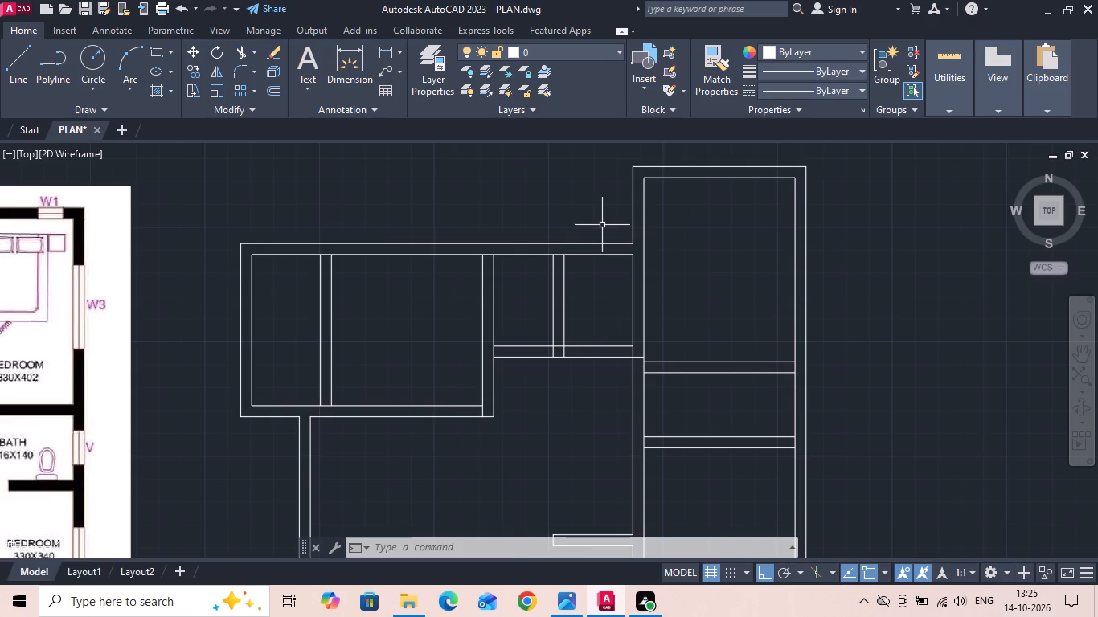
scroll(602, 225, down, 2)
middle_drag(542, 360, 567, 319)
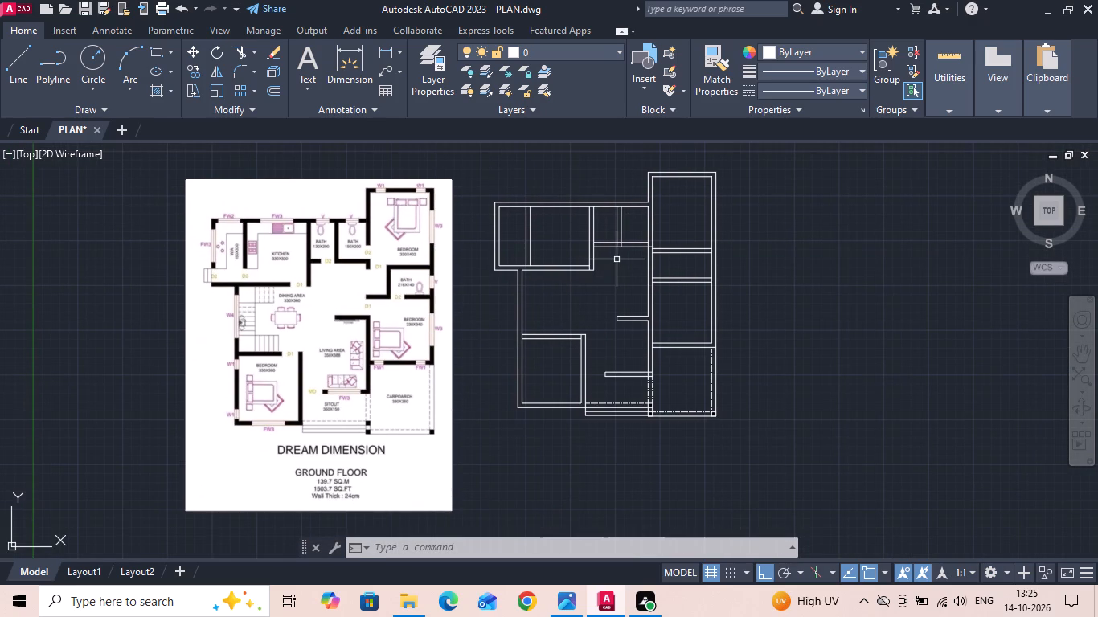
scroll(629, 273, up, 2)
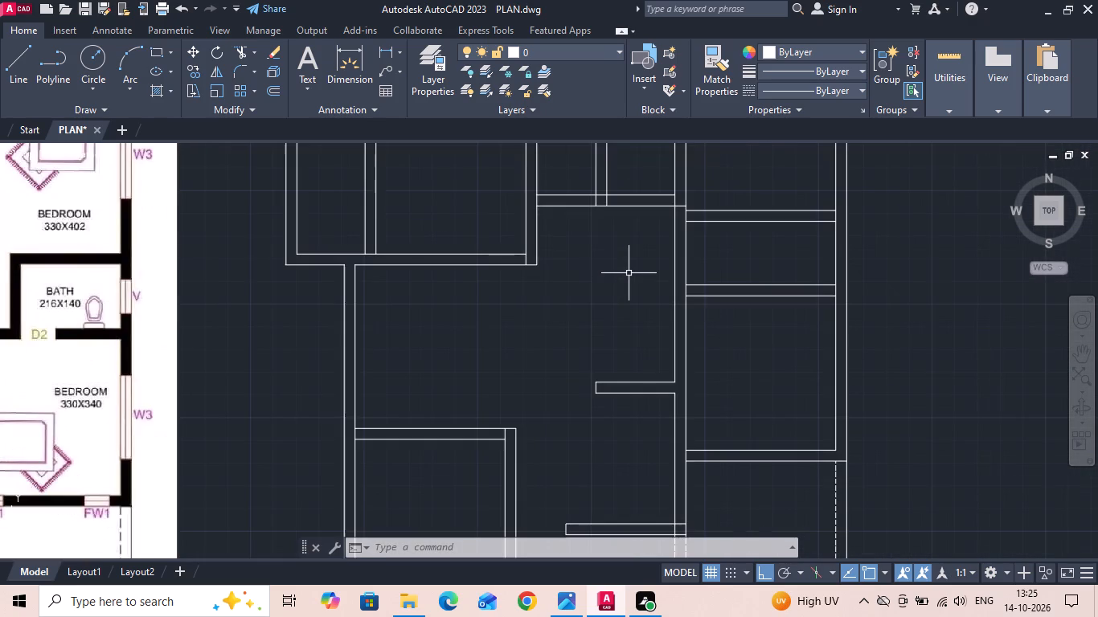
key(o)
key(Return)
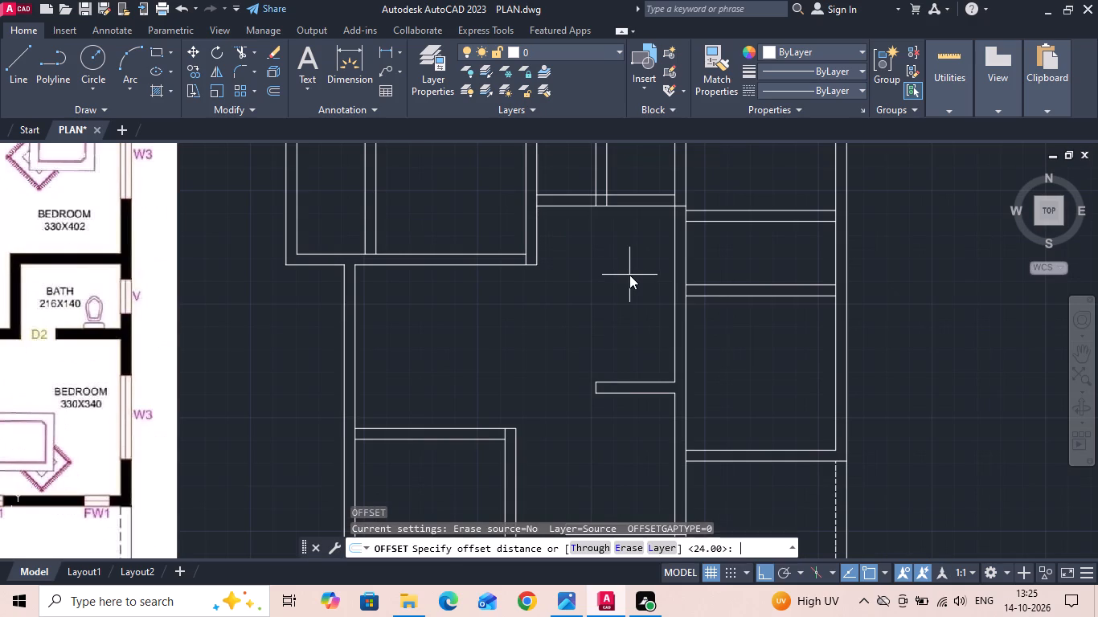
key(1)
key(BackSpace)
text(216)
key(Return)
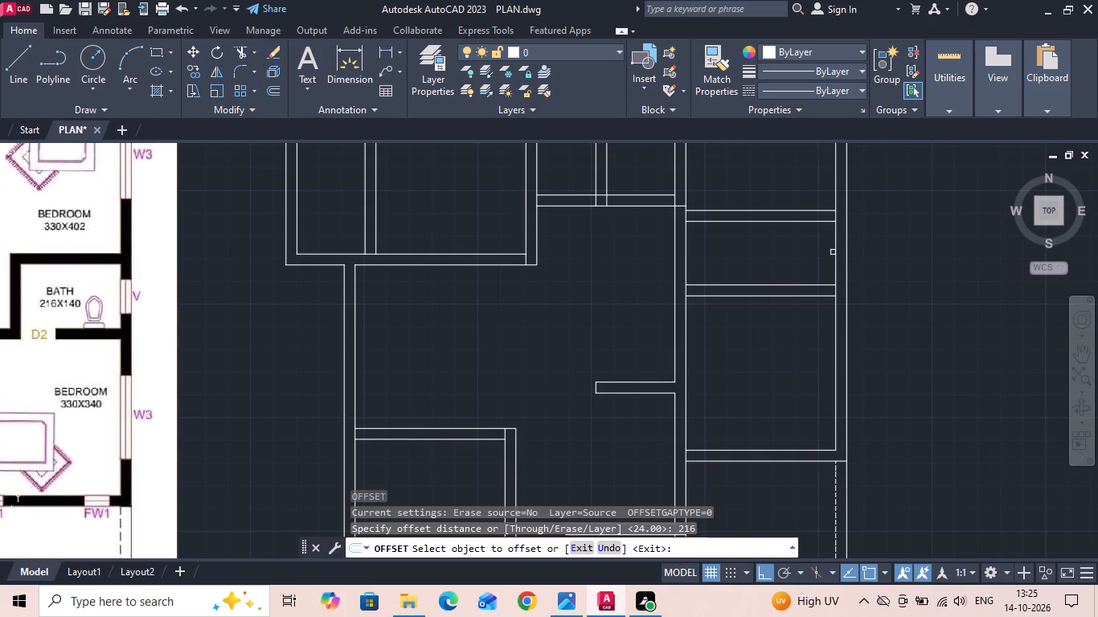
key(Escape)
Trim the 216X140 bath's inner east wall line where it crosses the thicknesses of the bath's north and south walls.
text(TR)
key(space)
key(space)
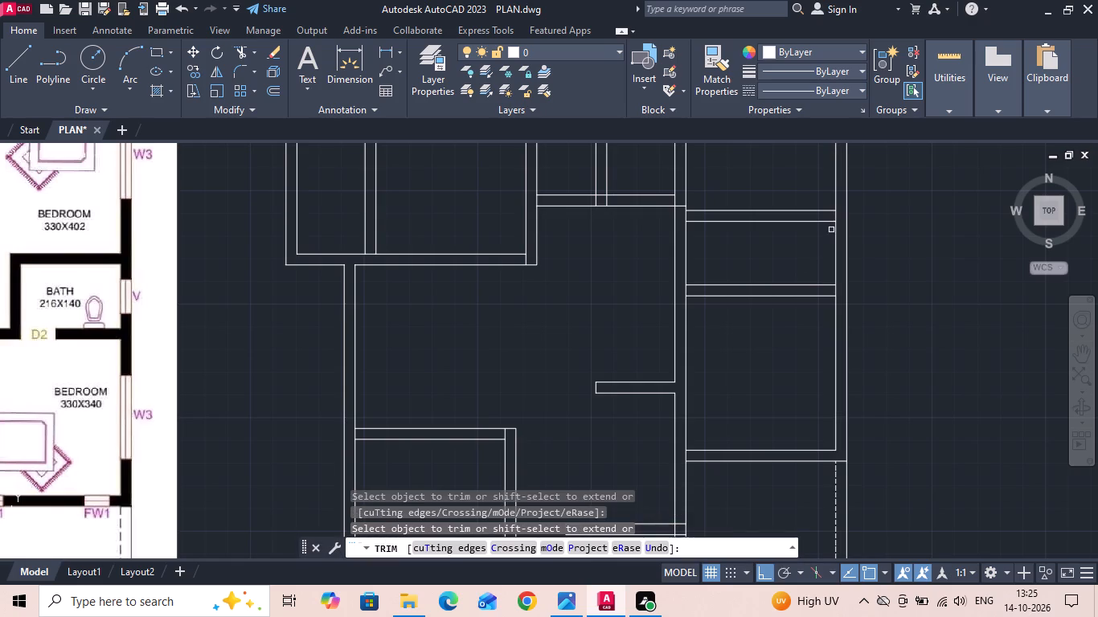
scroll(832, 222, up, 1)
click(837, 211)
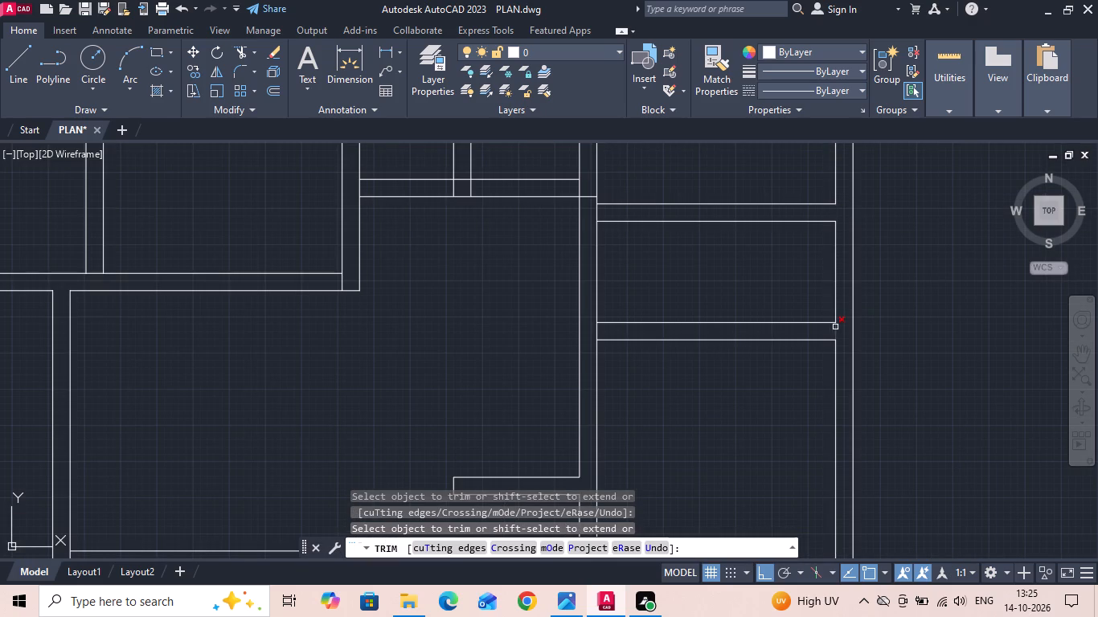
click(834, 328)
key(Escape)
Copy the bath's inner east wall line 216 cm west to set the inner face of its west wall.
click(840, 282)
click(775, 266)
right_click(775, 266)
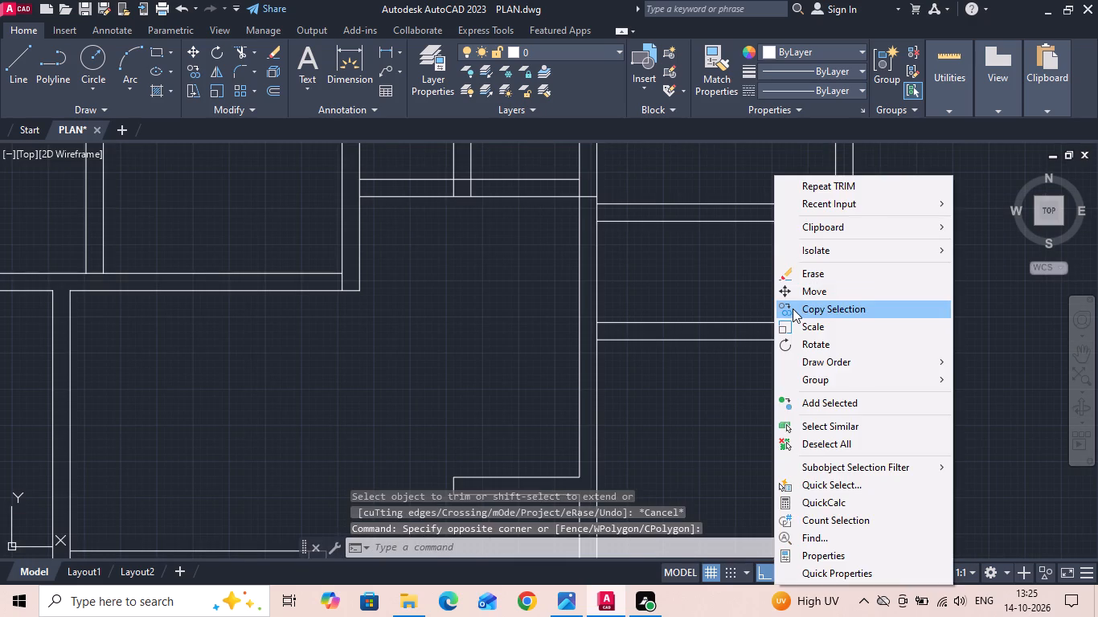
click(793, 308)
scroll(798, 323, down, 2)
drag(790, 389, 789, 390)
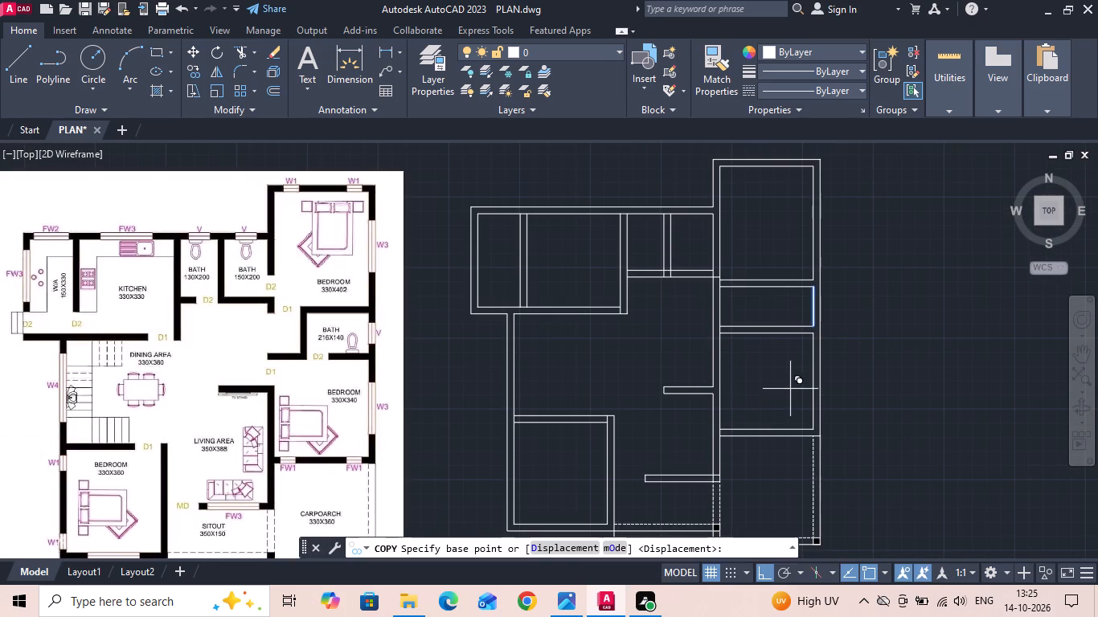
drag(789, 390, 776, 390)
text(216)
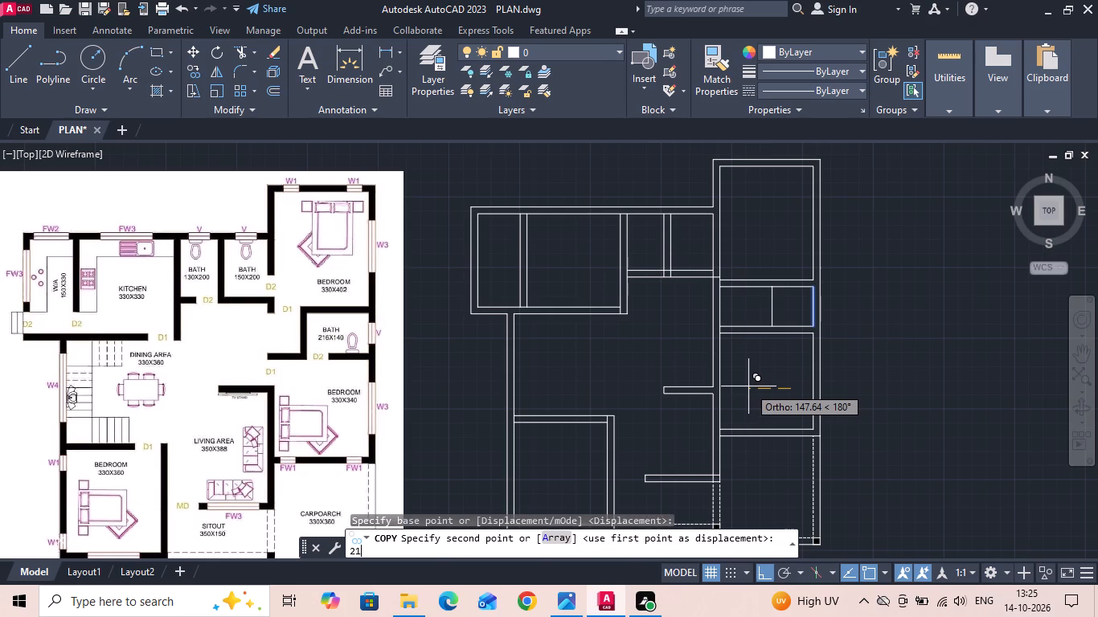
key(Return)
key(Escape)
Copy the bath's new west wall line 24 cm further west to give the wall its thickness.
scroll(727, 286, up, 1)
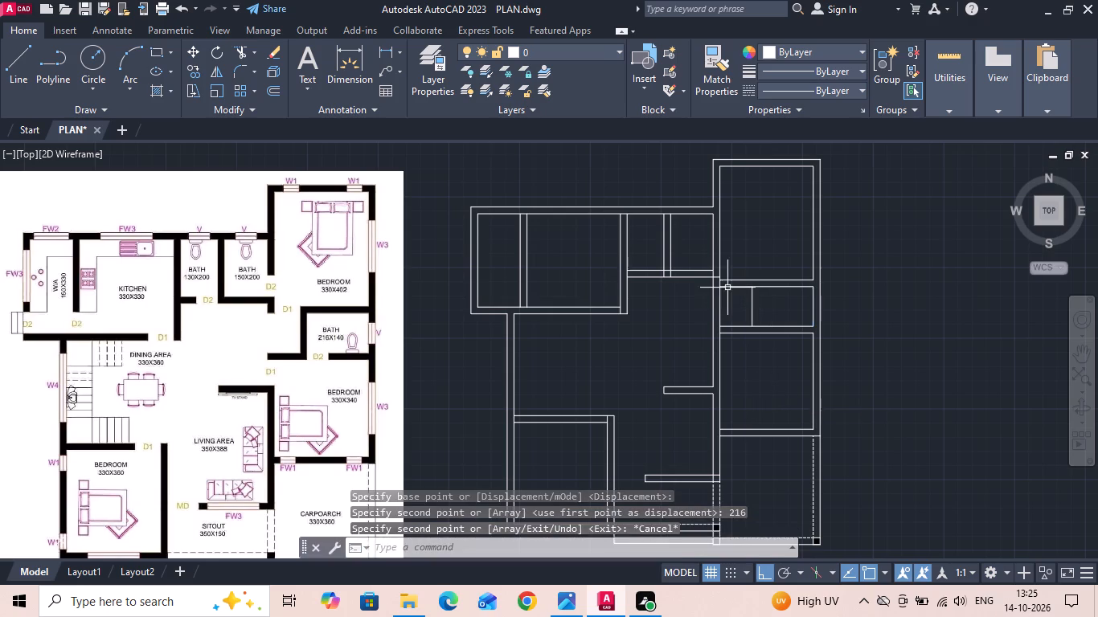
scroll(727, 286, up, 1)
drag(812, 330, 740, 328)
click(733, 325)
right_click(732, 325)
right_click(732, 325)
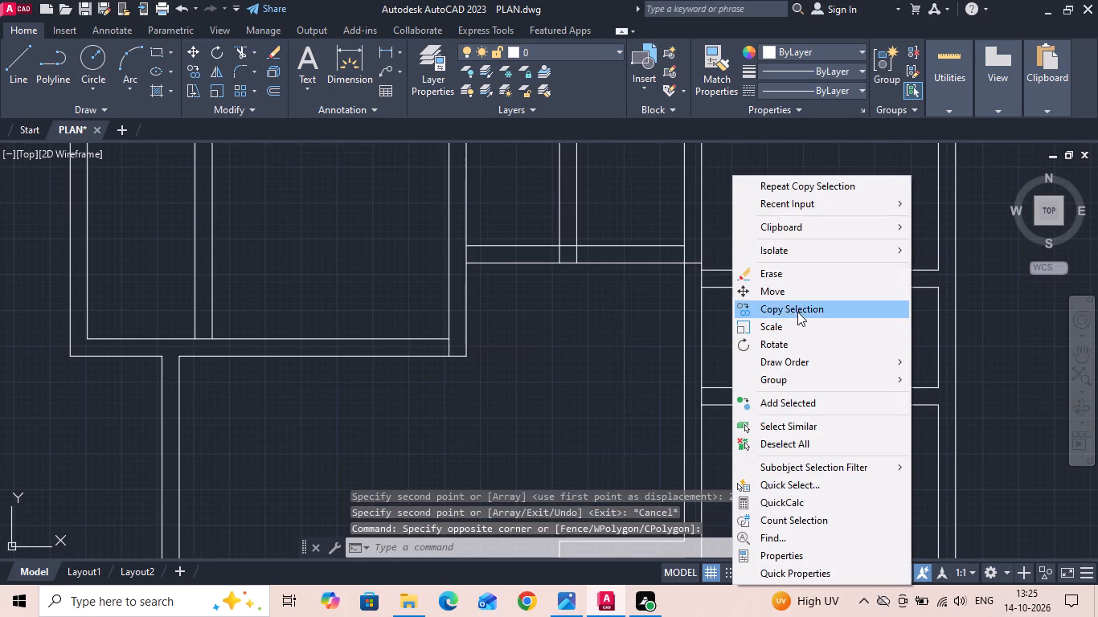
click(798, 312)
scroll(877, 331, up, 1)
drag(879, 338, 845, 341)
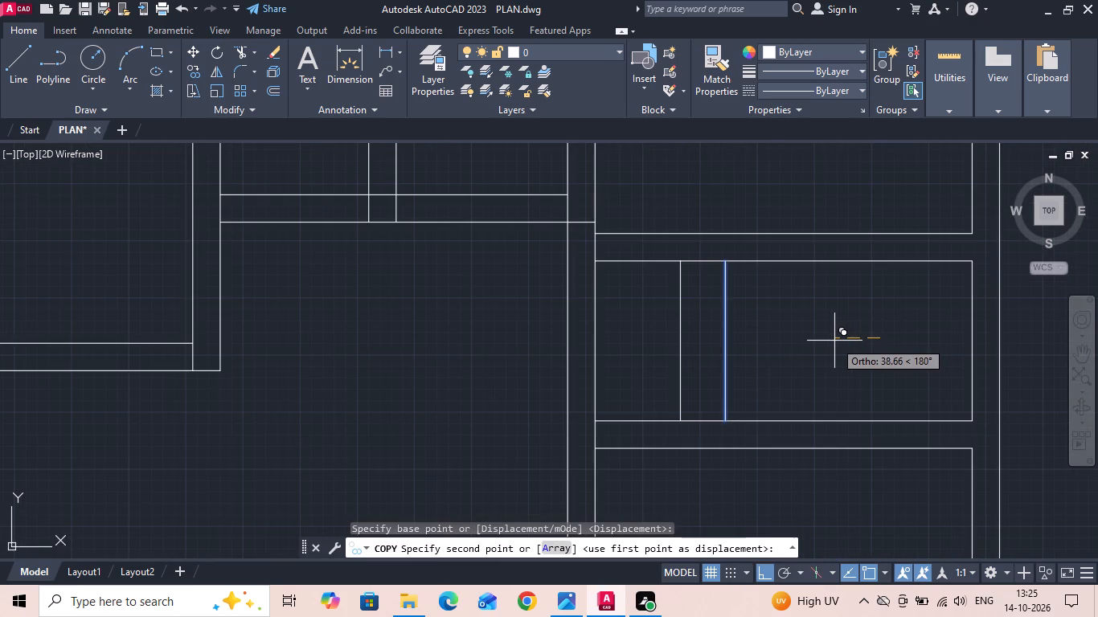
text(24)
key(Return)
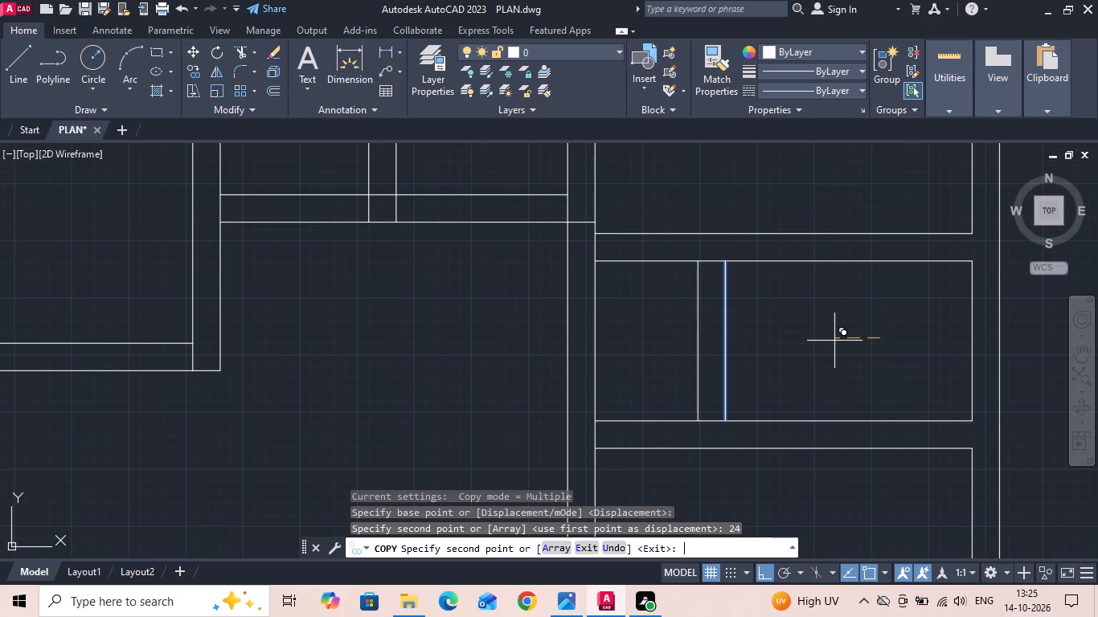
key(Escape)
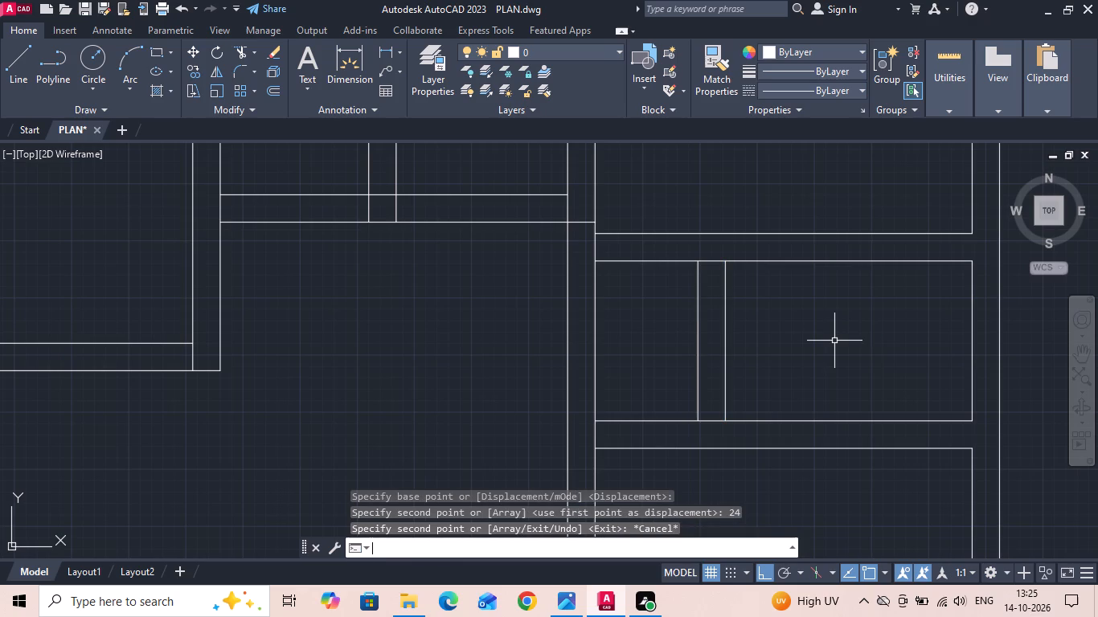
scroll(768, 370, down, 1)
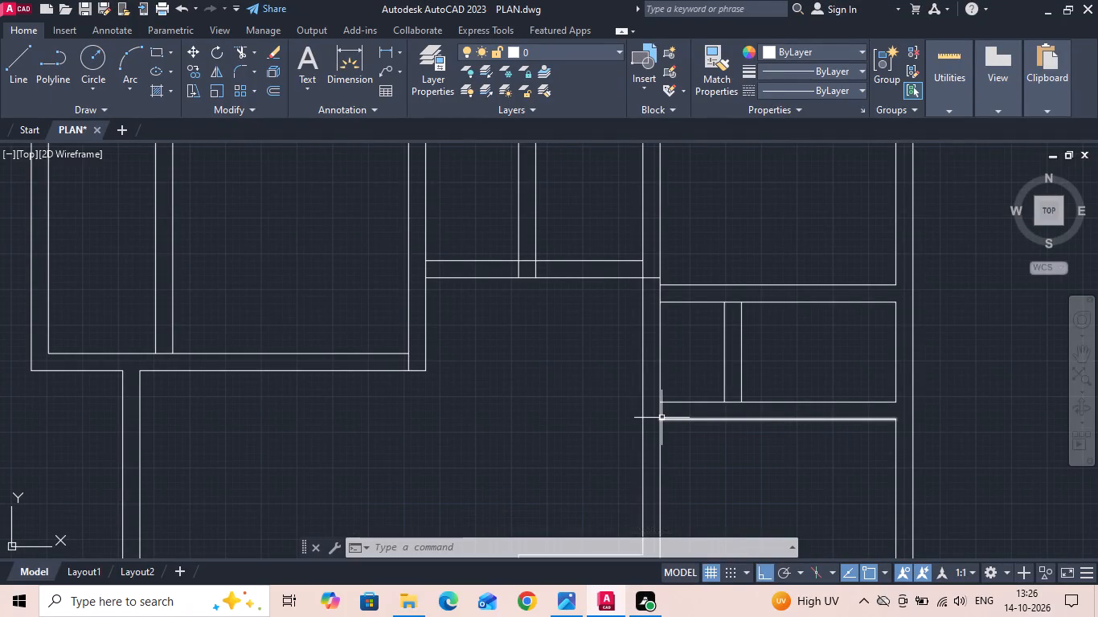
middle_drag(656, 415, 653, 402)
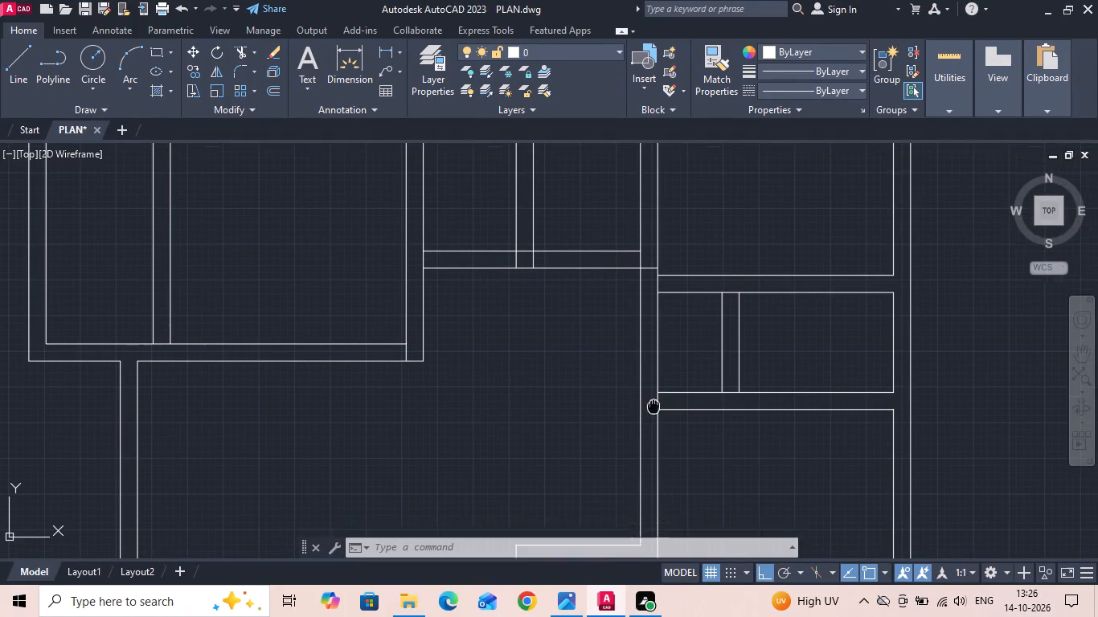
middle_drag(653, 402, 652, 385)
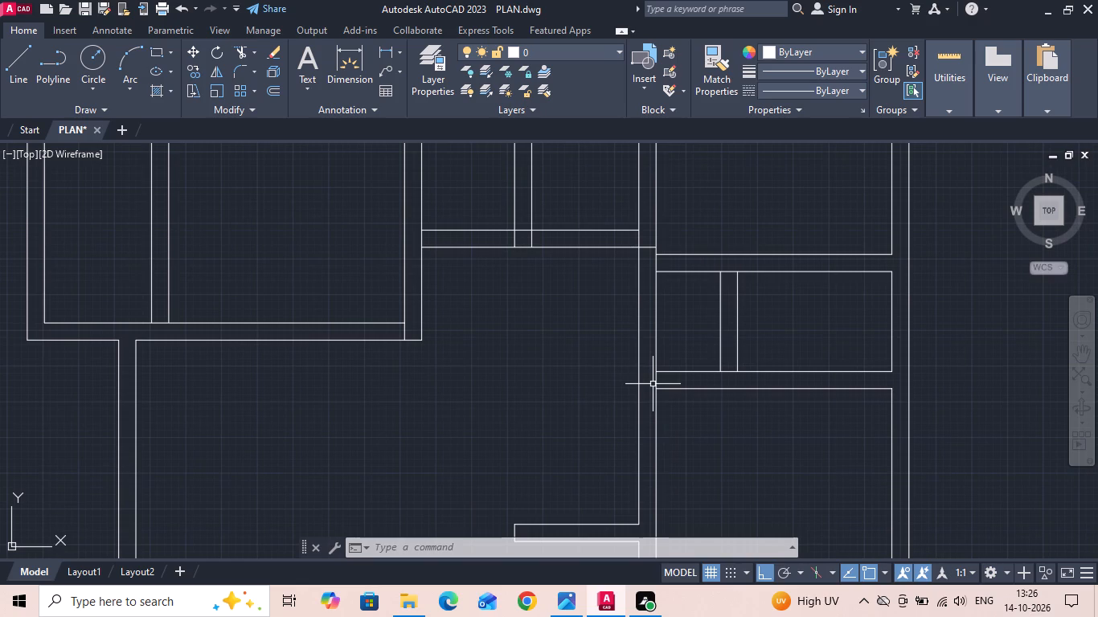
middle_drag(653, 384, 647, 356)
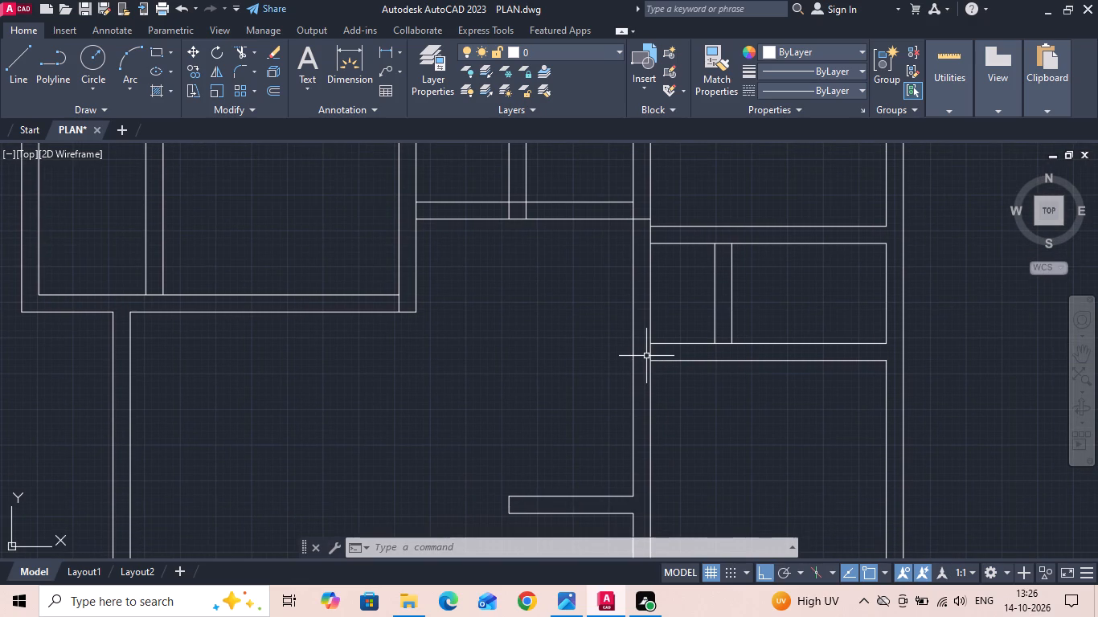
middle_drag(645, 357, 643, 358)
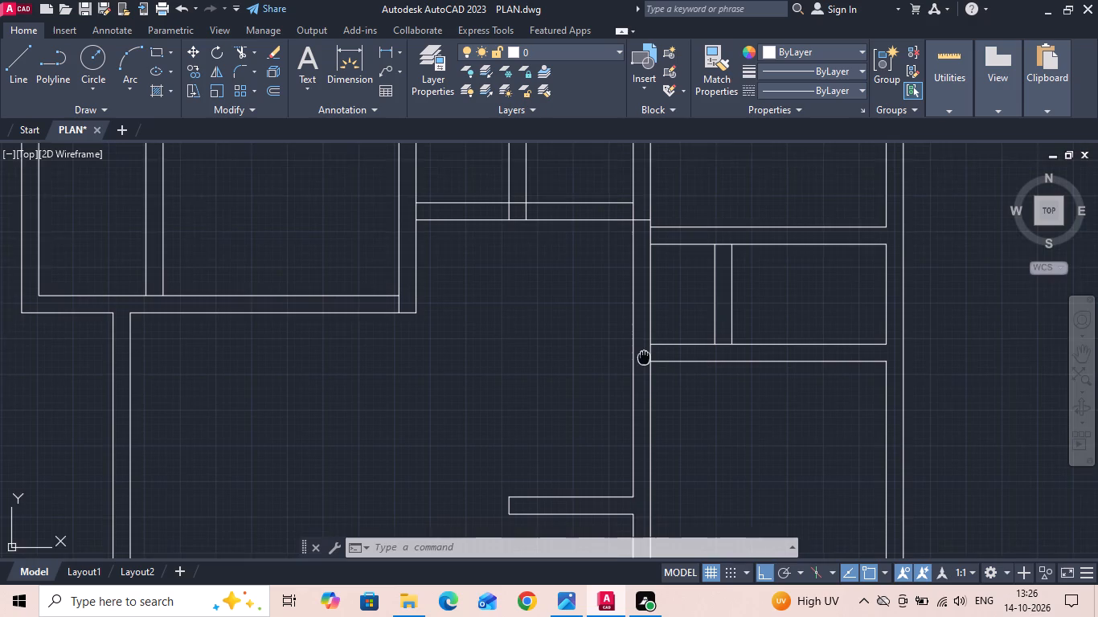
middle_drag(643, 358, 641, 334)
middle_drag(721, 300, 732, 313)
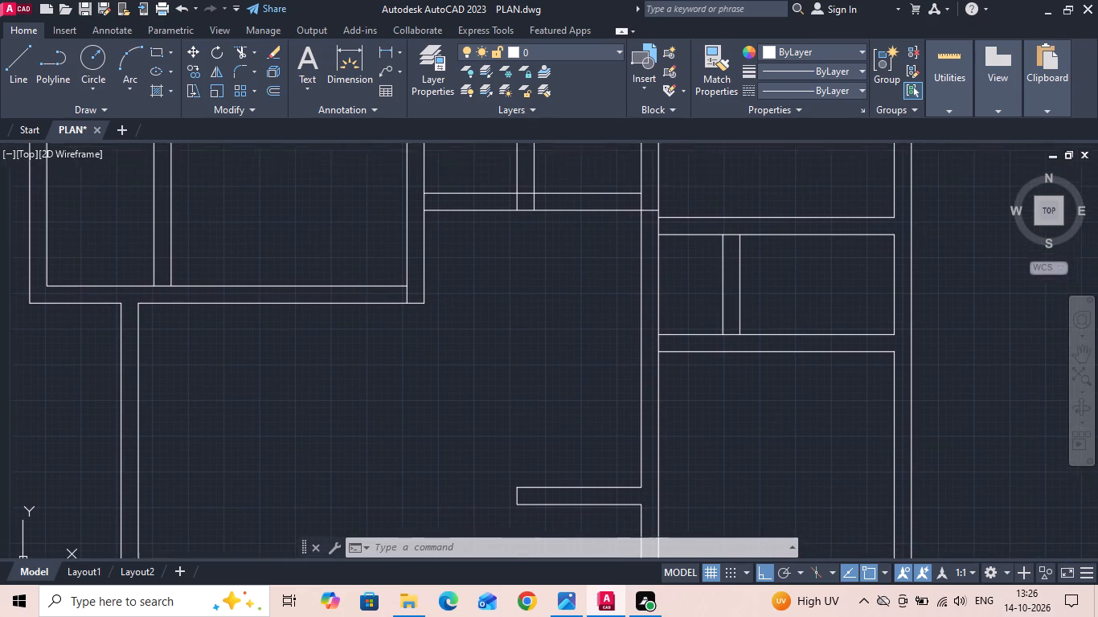
Extend the outer line of the bath's west wall north to the northeast bedroom's inner south wall line.
scroll(787, 339, down, 2)
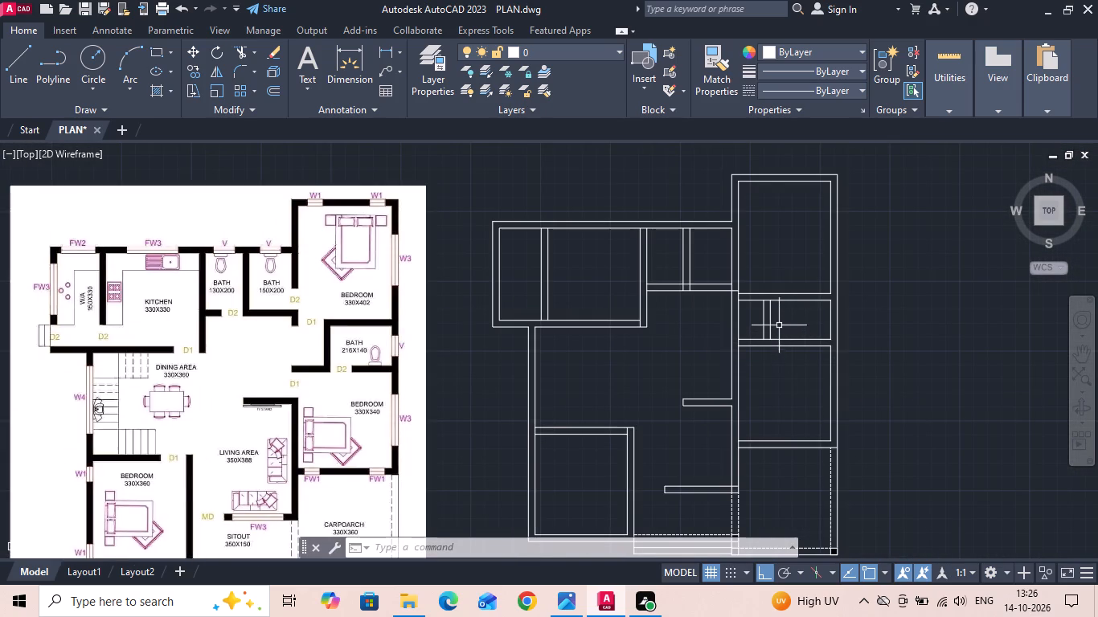
scroll(782, 308, up, 2)
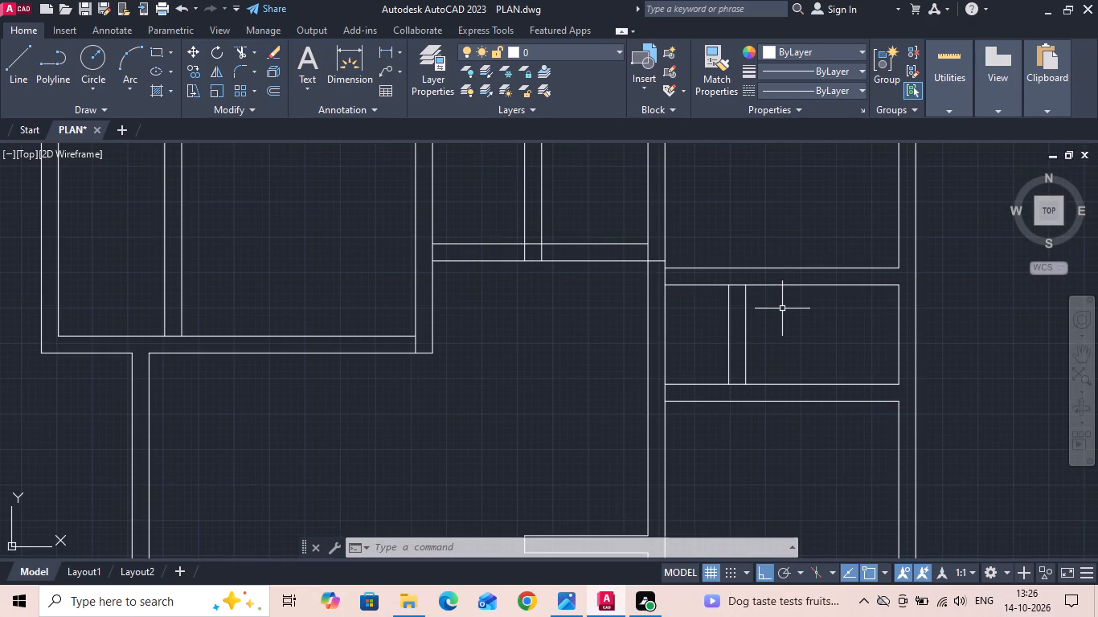
text(EX)
key(space)
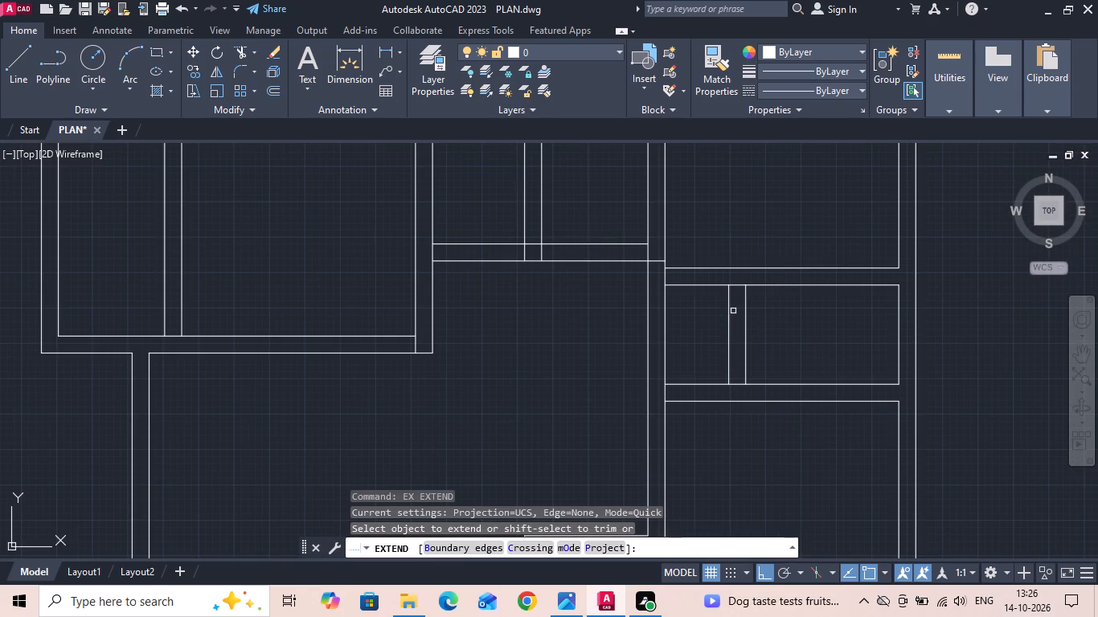
click(733, 311)
click(704, 307)
key(Escape)
text(TR)
key(space)
key(Escape)
Extend the bath's north and south inner wall lines west across the long vertical wall to its west face.
scroll(715, 320, down, 1)
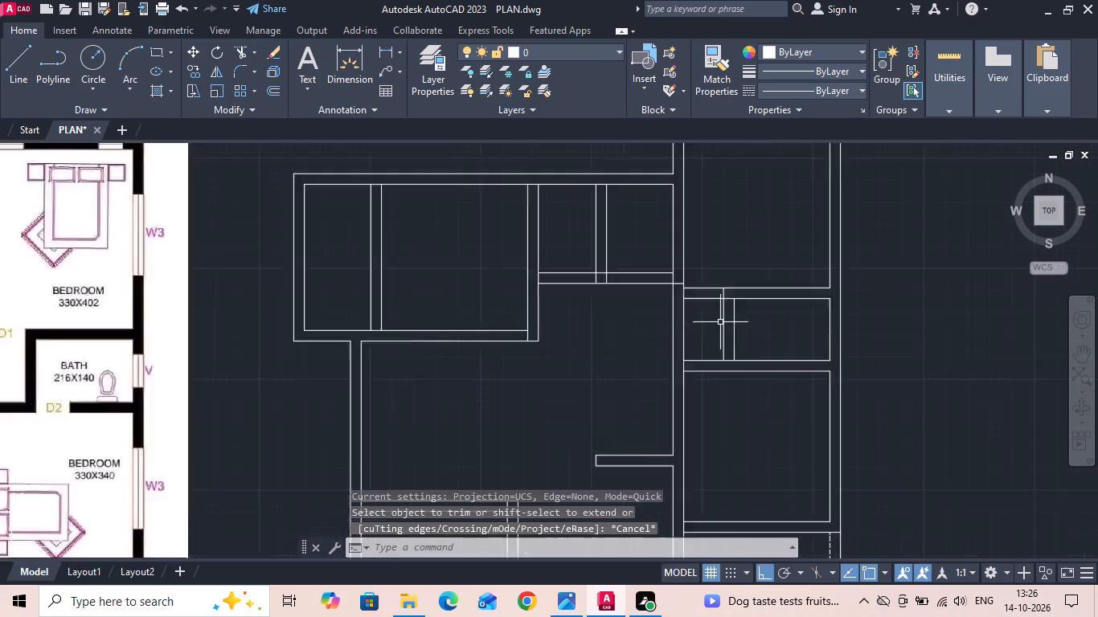
scroll(720, 322, down, 1)
scroll(722, 320, up, 1)
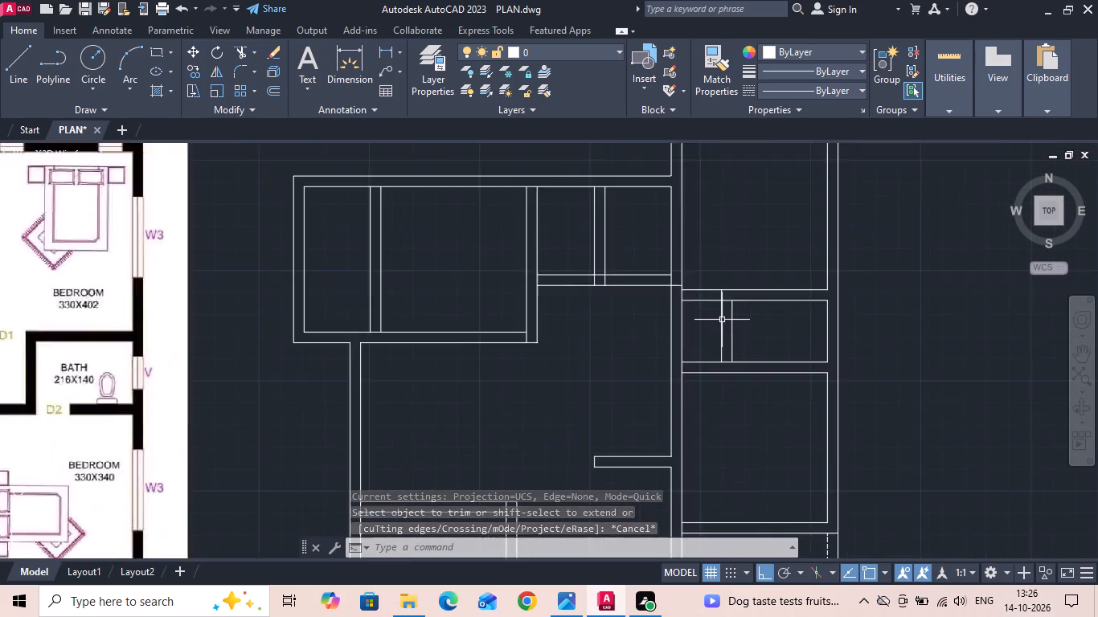
scroll(722, 320, up, 2)
text(EX)
key(space)
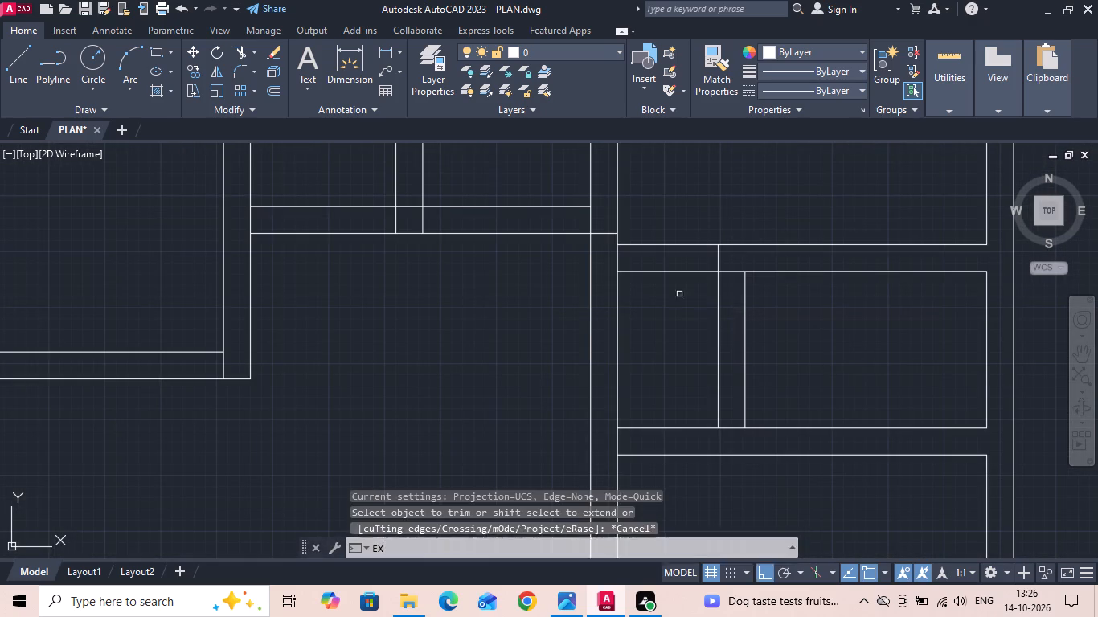
click(640, 272)
key(Escape)
text(TR)
key(space)
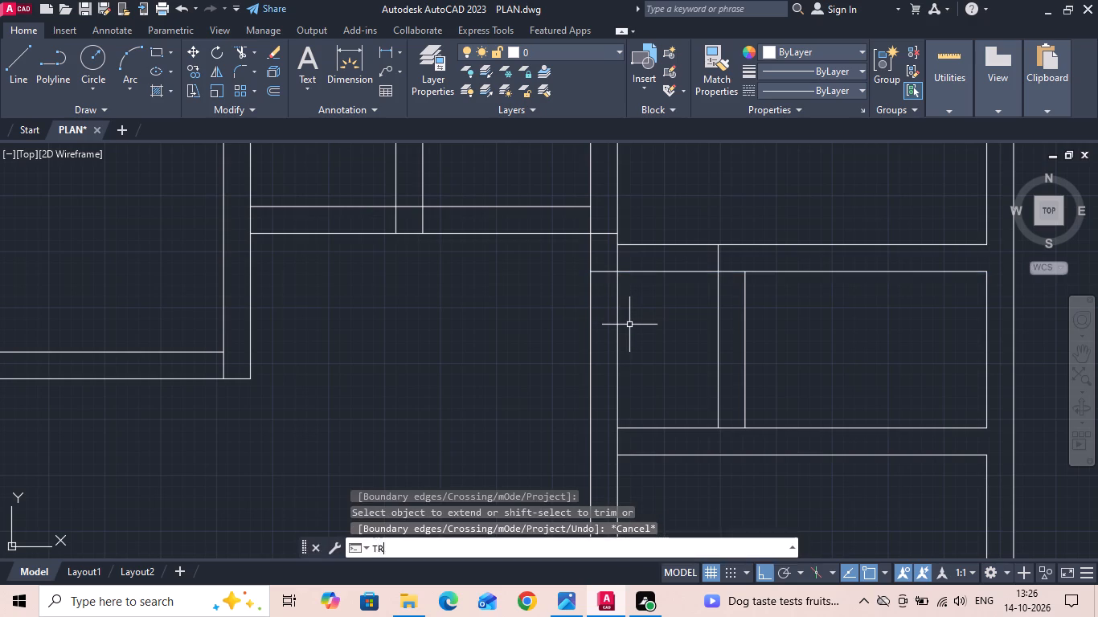
key(Escape)
text(EX)
key(space)
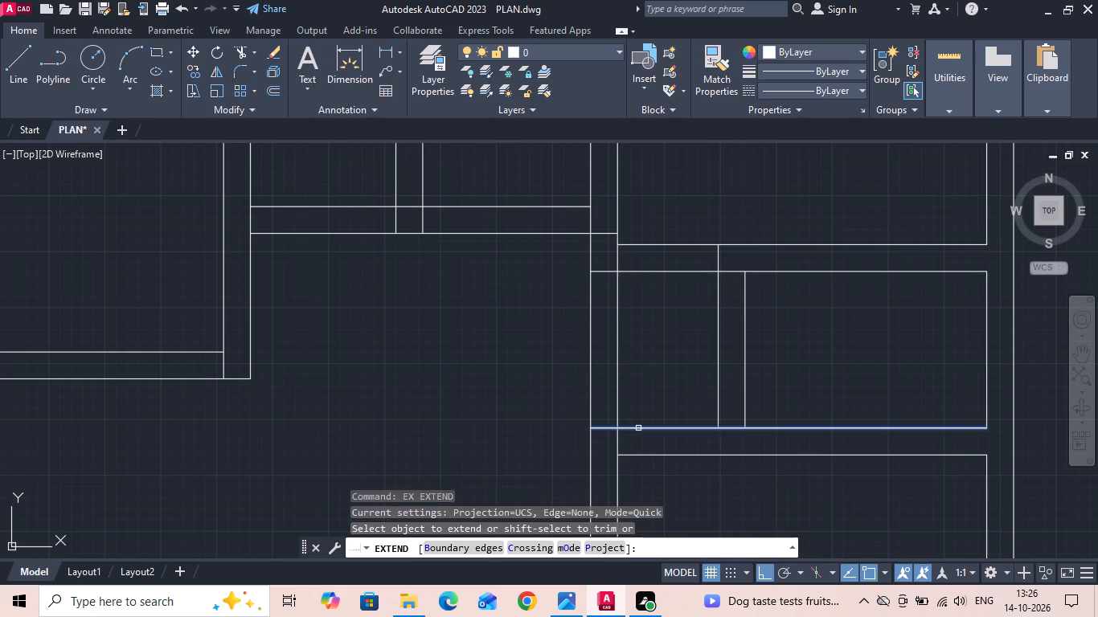
drag(638, 429, 643, 419)
click(713, 388)
scroll(722, 387, down, 2)
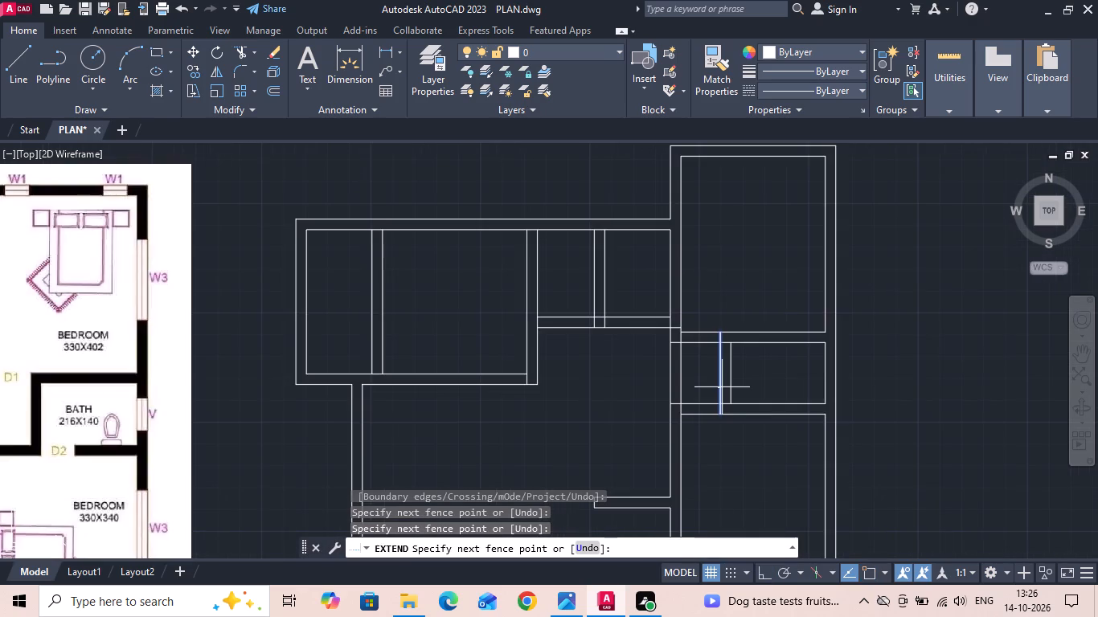
scroll(722, 387, down, 1)
key(Escape)
Trim the vertical wall beside the bath and the north wall lines west of the bath to open the passage.
scroll(720, 386, up, 1)
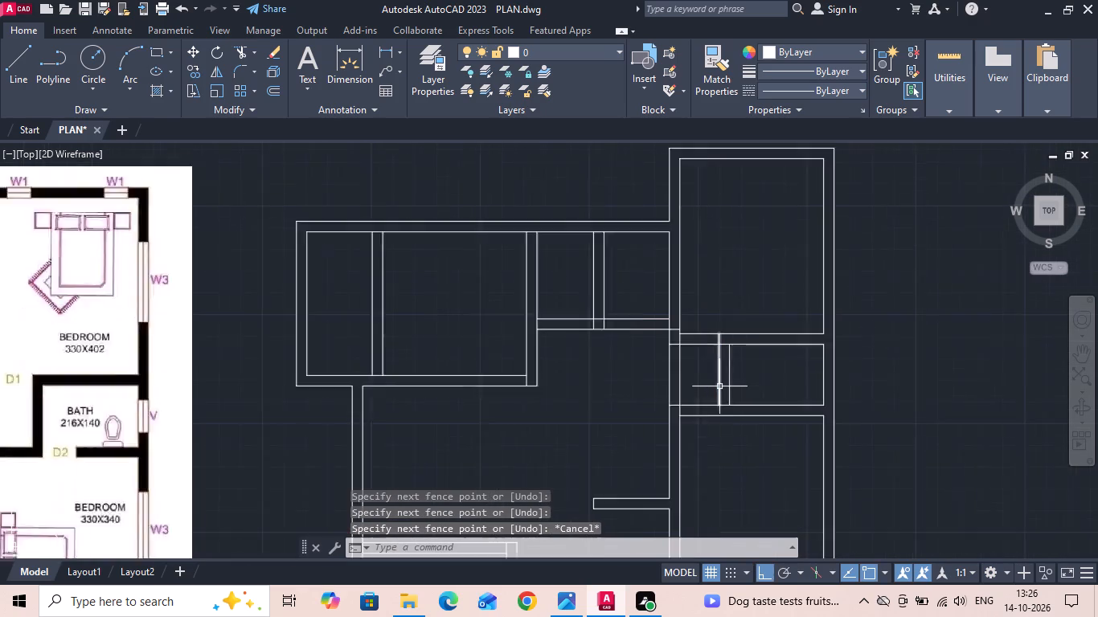
scroll(719, 386, up, 1)
text(TR)
key(space)
drag(674, 377, 635, 375)
drag(676, 289, 674, 345)
Trim the overlapping lines where the two northern baths' south wall meets the vertical wall, forming a clean junction.
scroll(652, 301, up, 1)
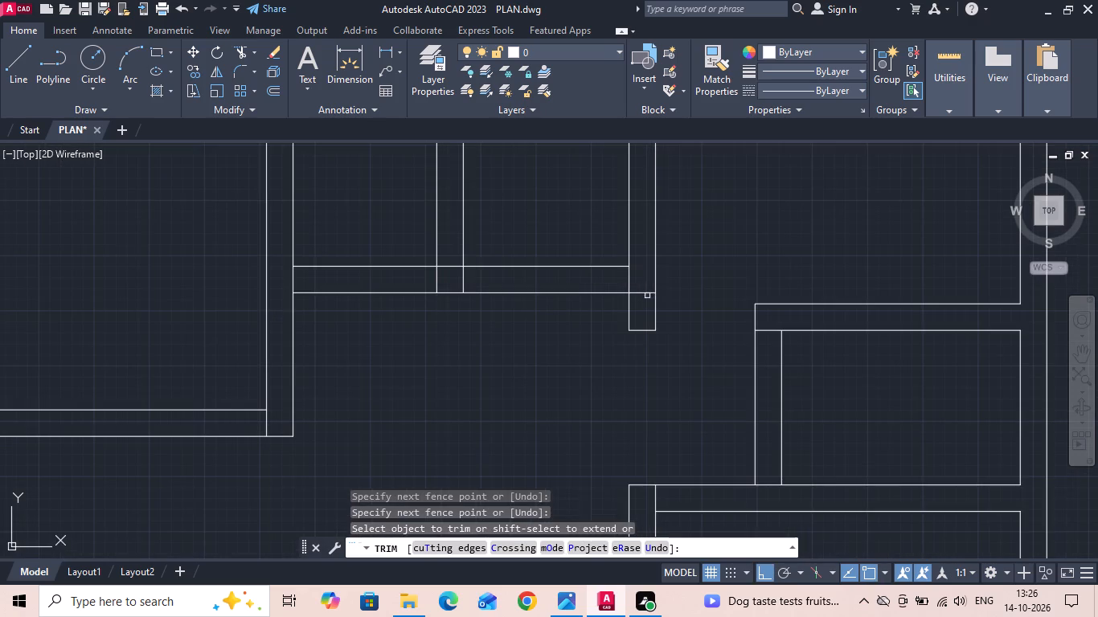
click(646, 296)
click(617, 276)
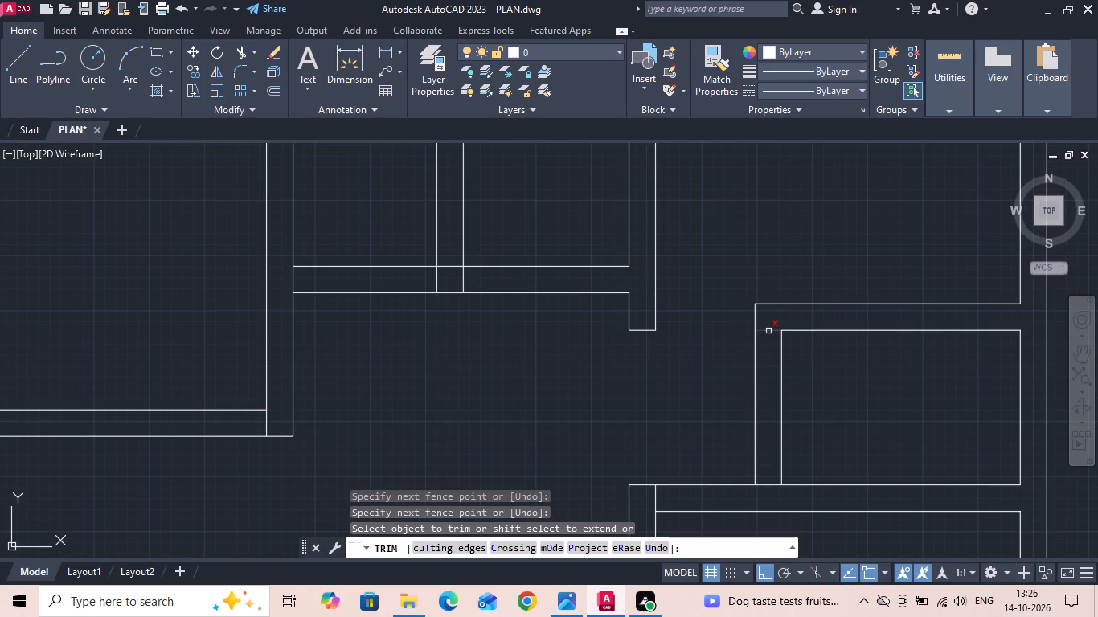
Trim the leftover wall lines at the 216x140 bath's southwest corner and at the northwest corner of the bedroom below it.
click(769, 331)
key(Escape)
key(t)
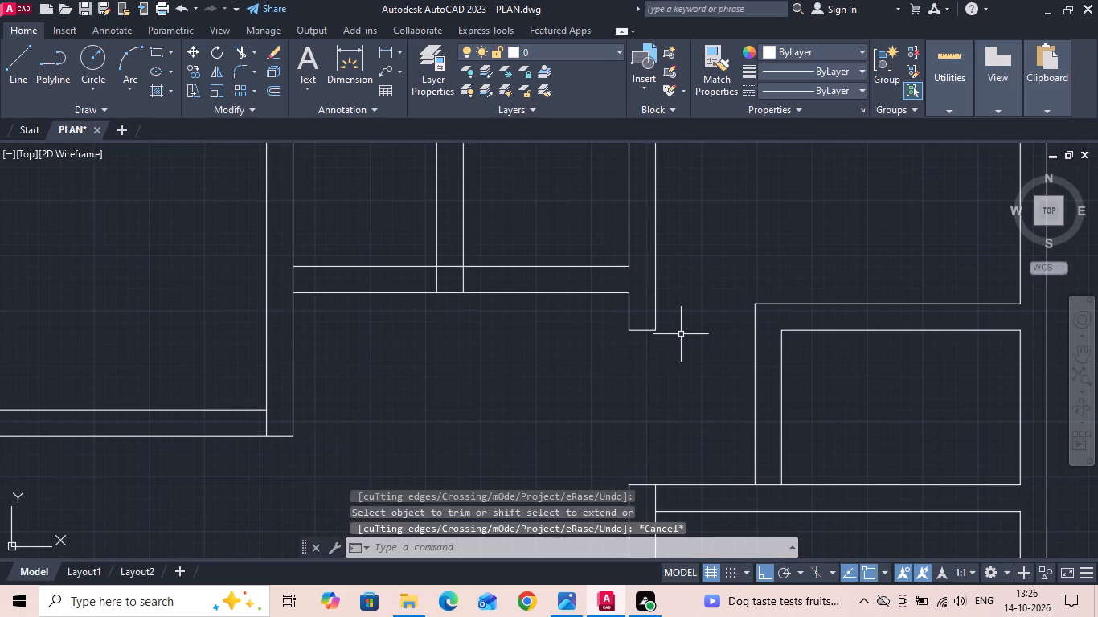
key(r)
key(space)
click(774, 482)
click(772, 489)
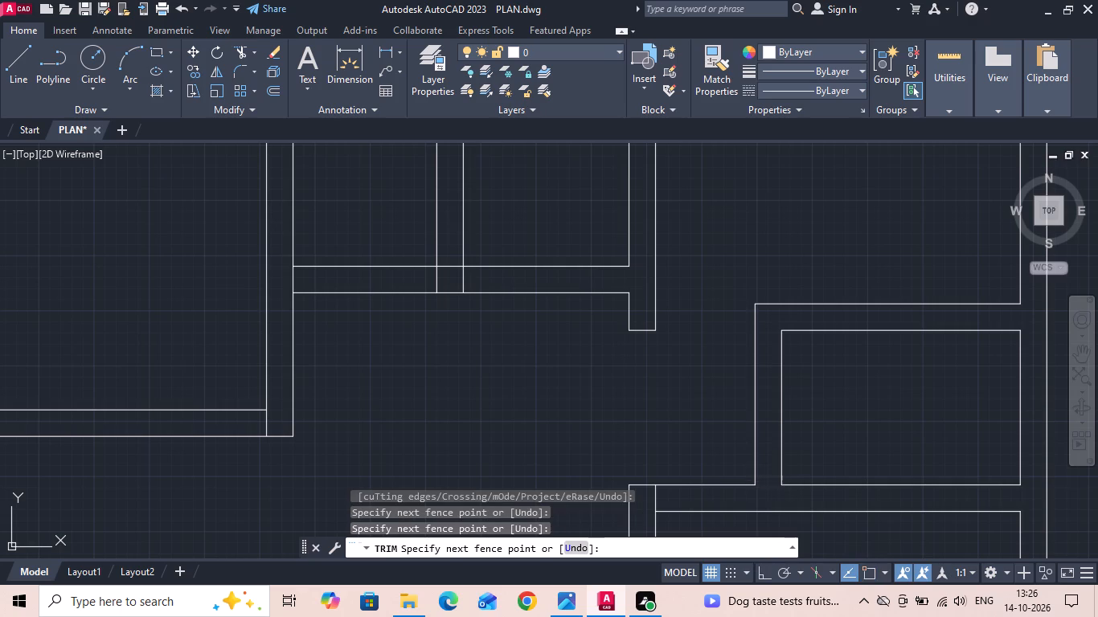
middle_drag(687, 418, 649, 241)
click(615, 323)
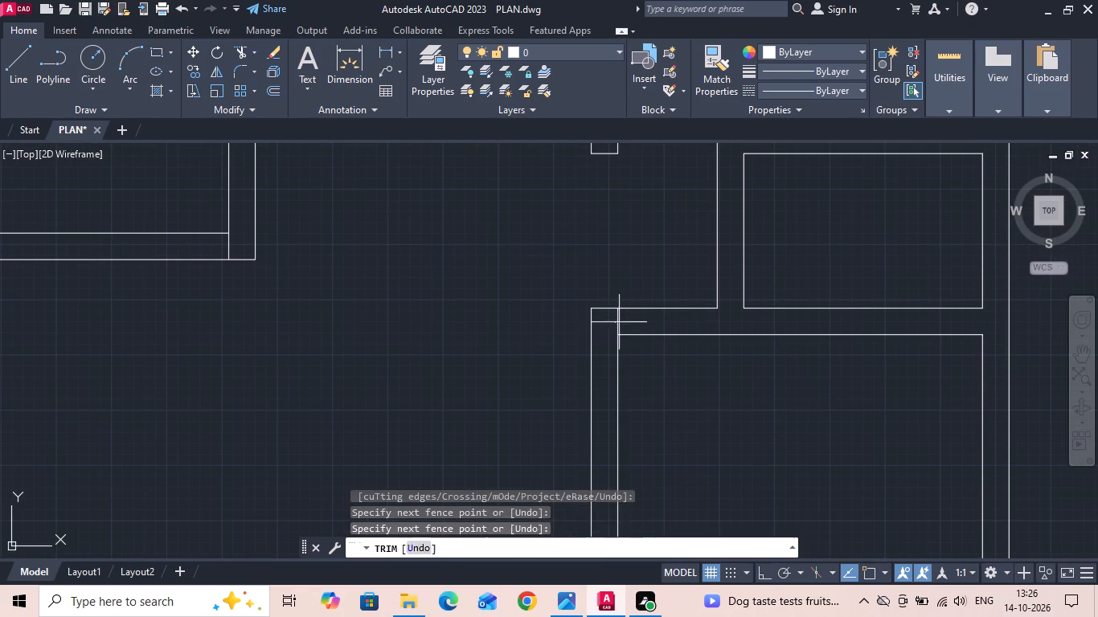
click(640, 320)
scroll(735, 396, down, 3)
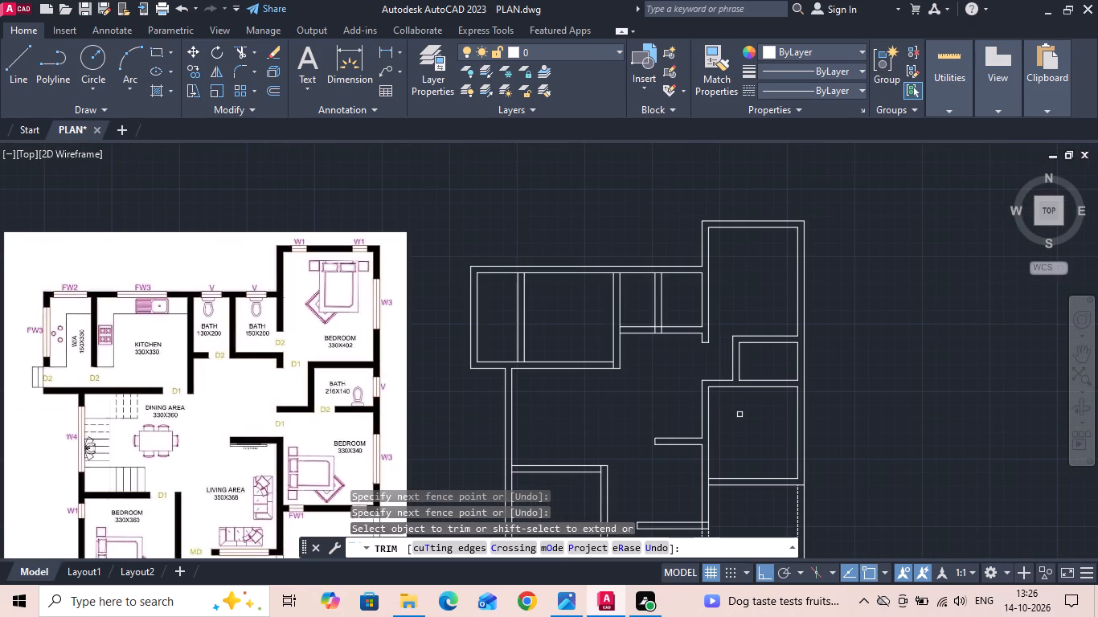
key(Escape)
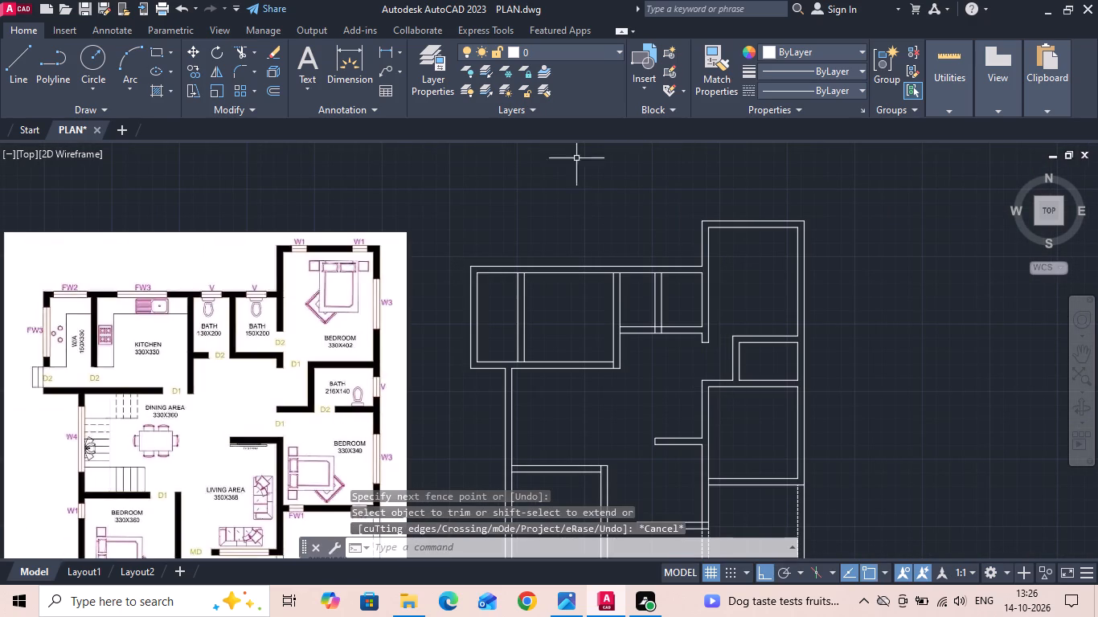
Measure the door opening between the long vertical wall's end and the 216x140 bath's west wall.
click(391, 51)
scroll(733, 331, up, 2)
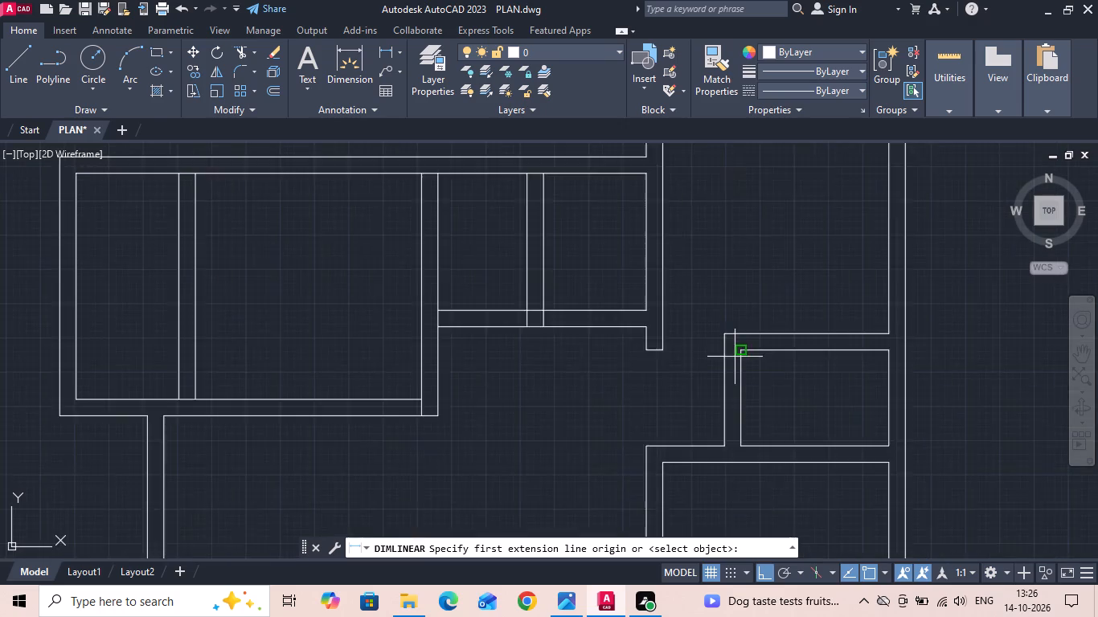
scroll(733, 359, up, 1)
click(711, 318)
click(619, 323)
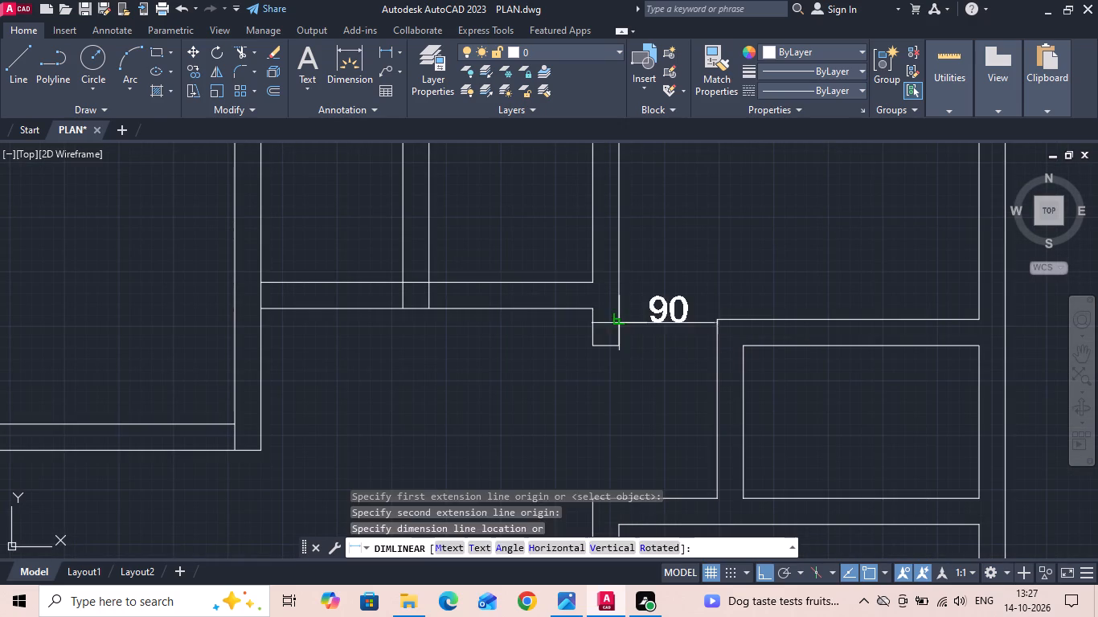
key(Escape)
Offset the inner north wall line of the bedroom south of the bath 90 cm southward to mark its door opening.
scroll(711, 267, down, 2)
middle_drag(670, 419, 685, 378)
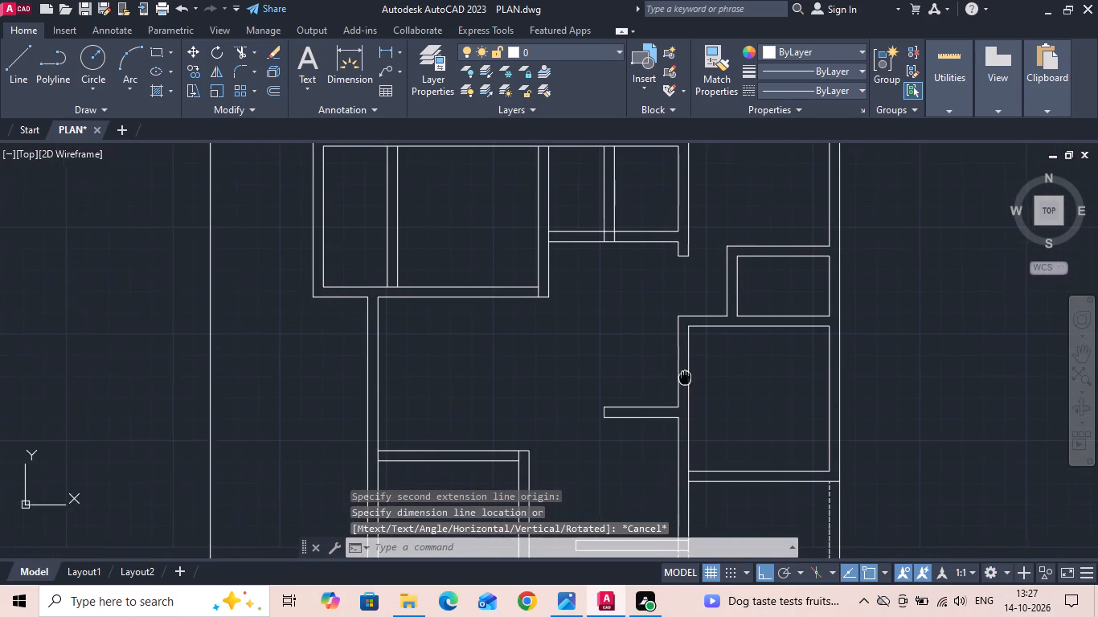
middle_drag(685, 378, 688, 378)
scroll(740, 370, down, 1)
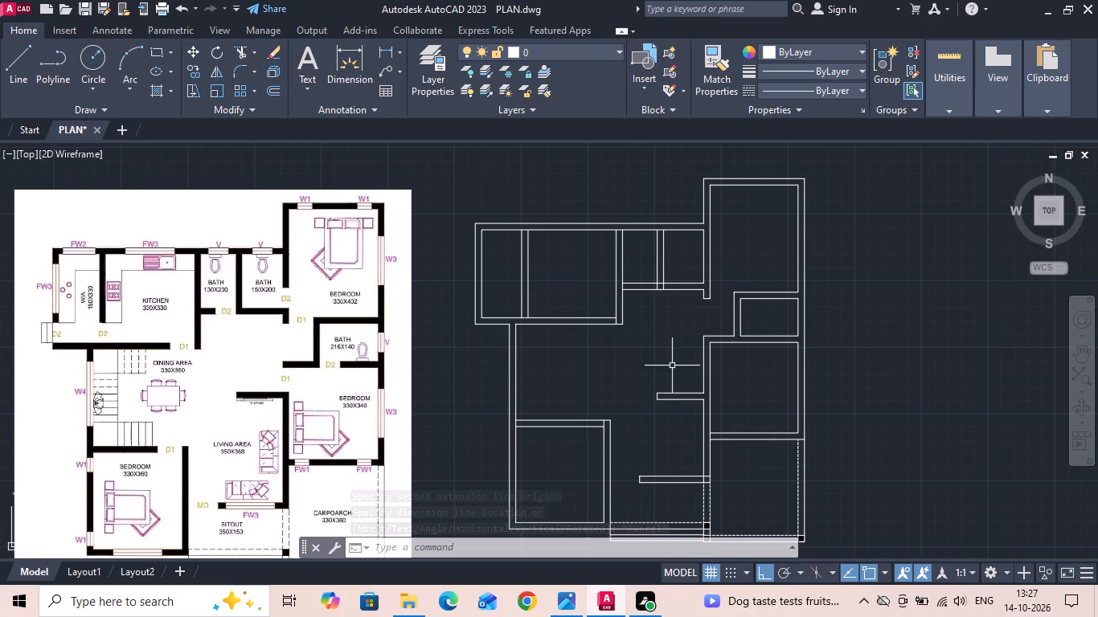
key(o)
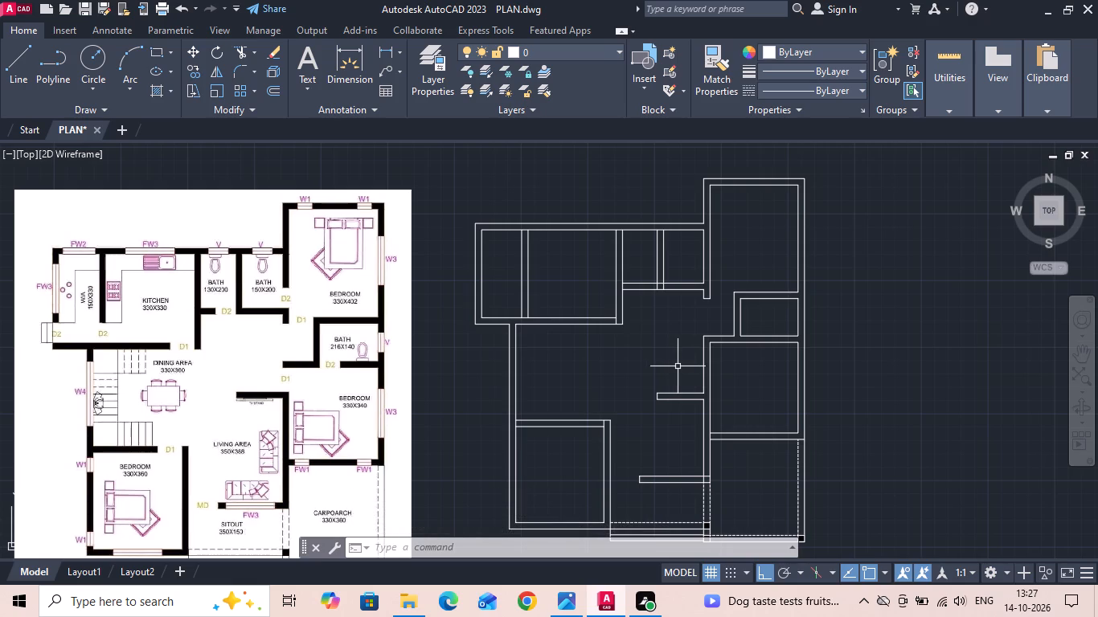
key(Return)
text(90)
key(Return)
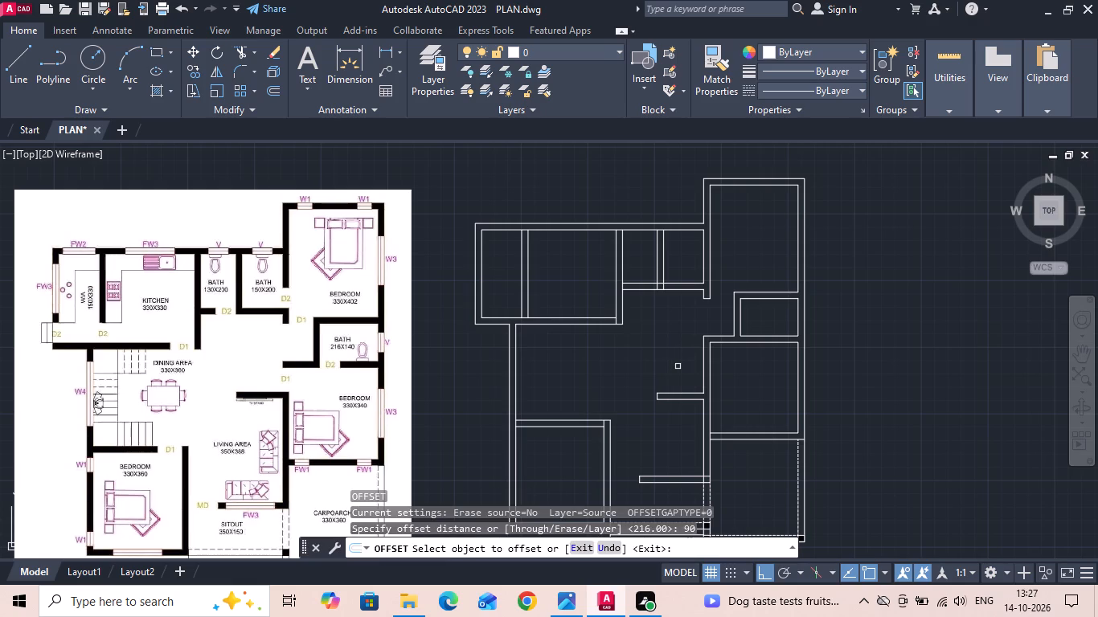
scroll(793, 364, up, 2)
drag(634, 312, 630, 329)
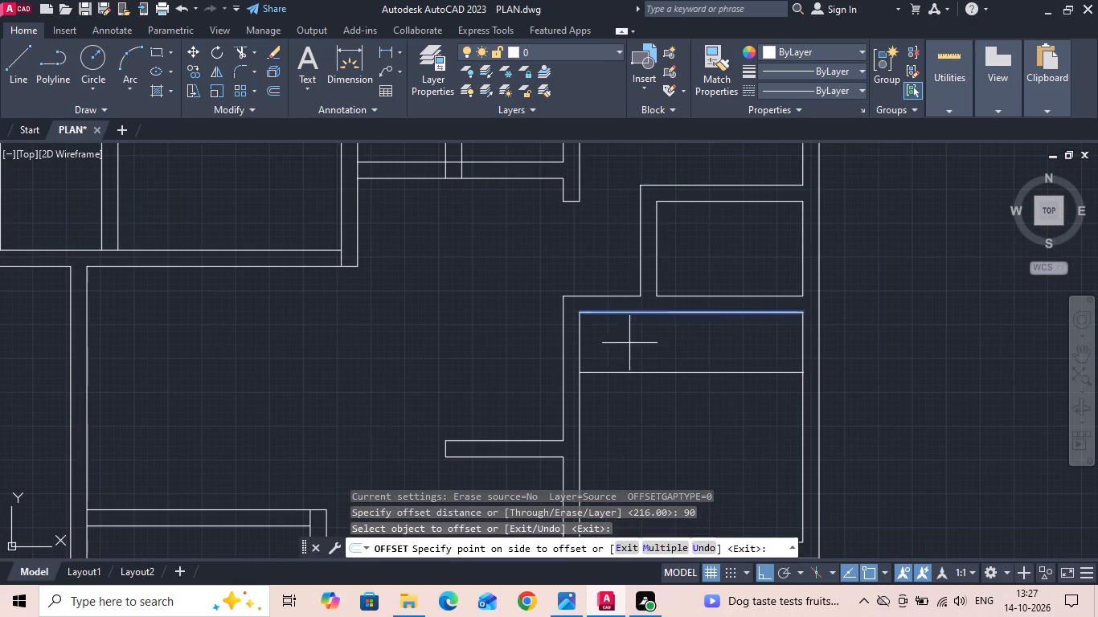
click(629, 367)
key(Escape)
Extend the bedroom's inner north wall line and the offset line west to the outer face of its west wall.
key(e)
key(x)
key(space)
drag(599, 393, 596, 386)
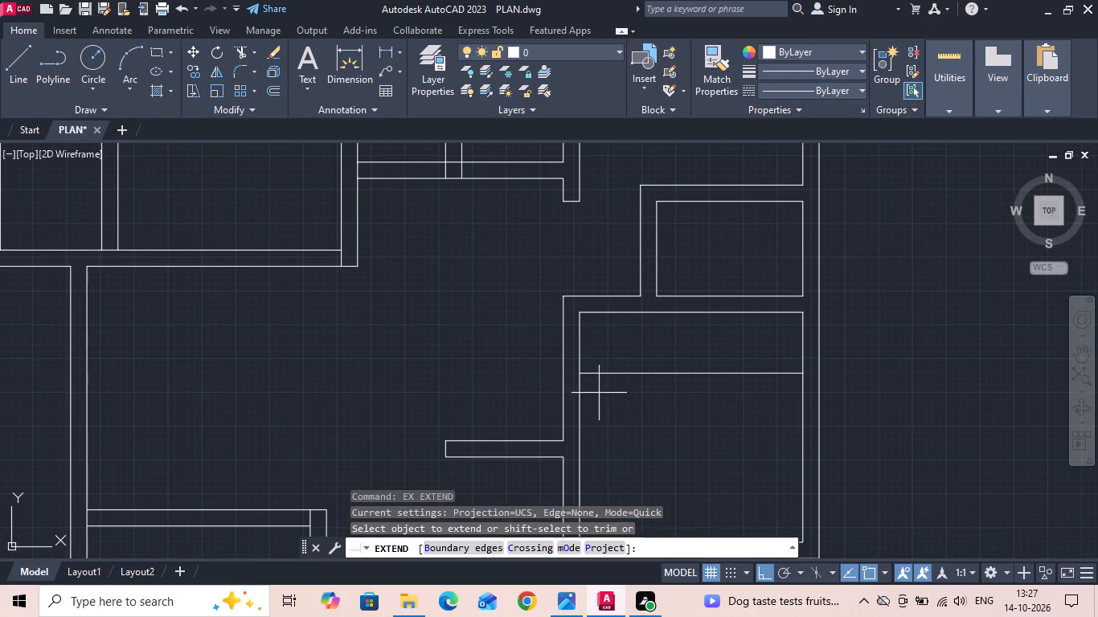
drag(596, 386, 593, 378)
click(592, 303)
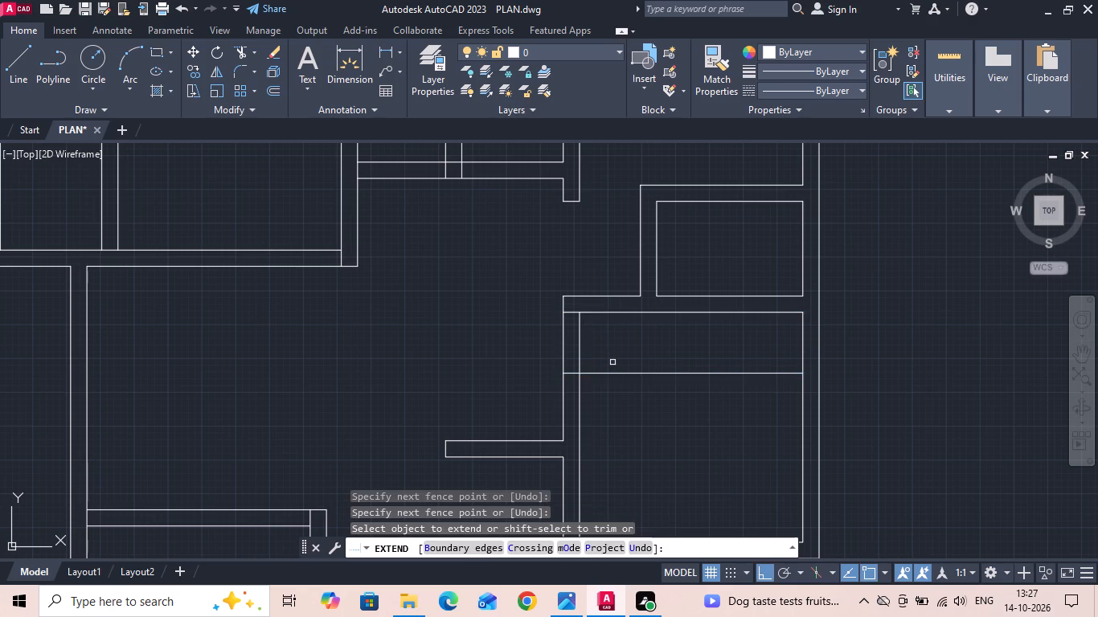
key(Escape)
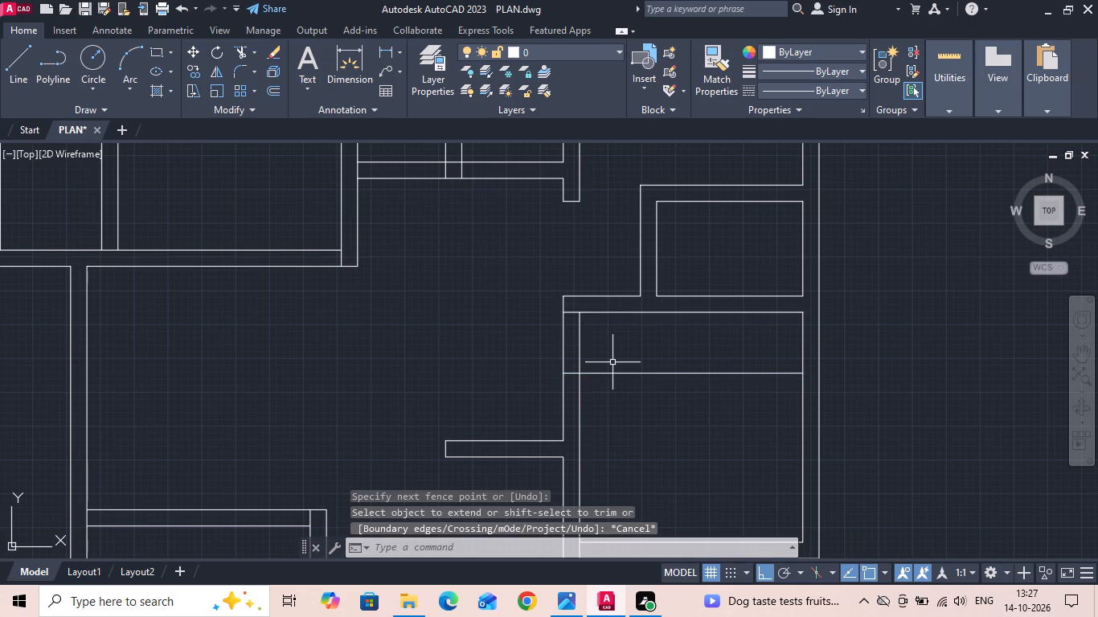
Trim the bedroom's west wall between the two lines and the excess offset line to open the 90 cm doorway.
text(TR)
key(space)
drag(525, 349, 637, 363)
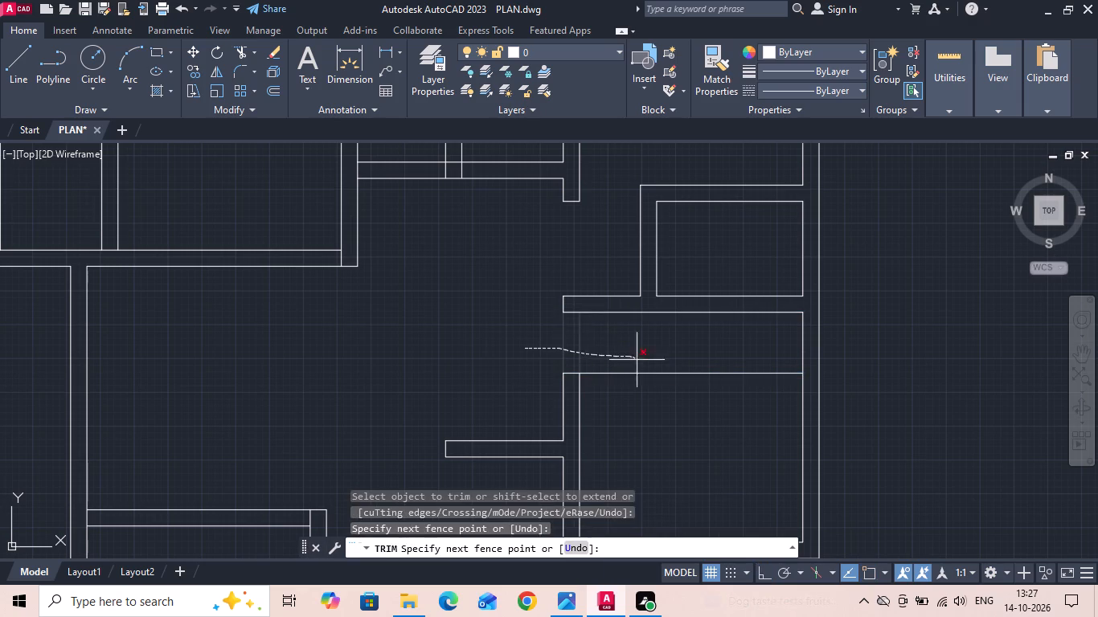
drag(637, 363, 663, 431)
key(Escape)
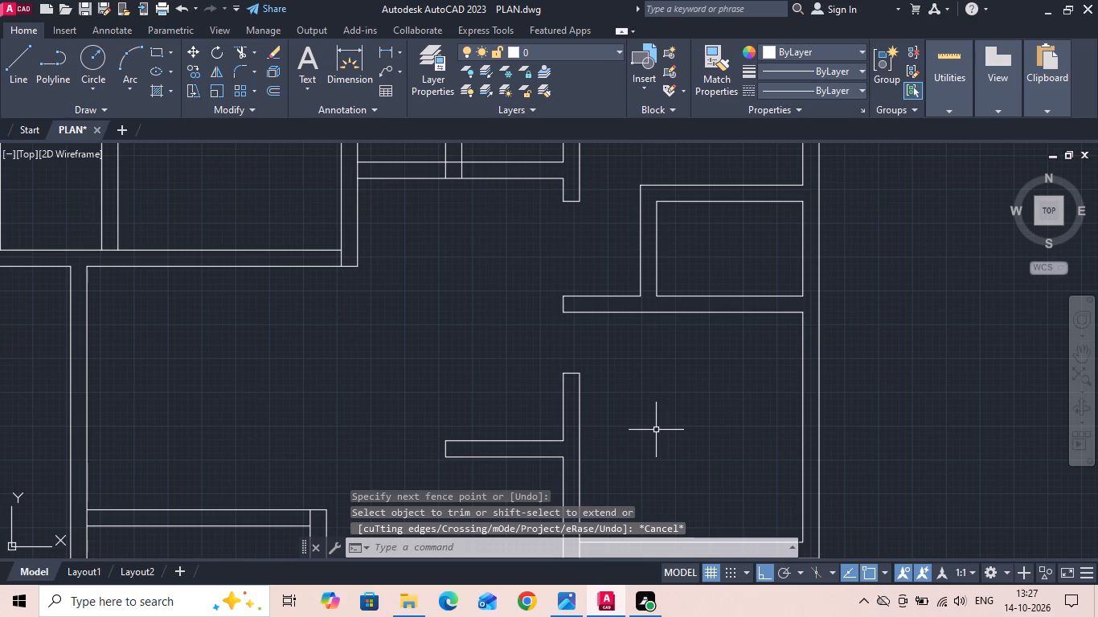
Save the drawing.
key(ctrl+s)
key(ctrl+s)
key(ctrl+s)
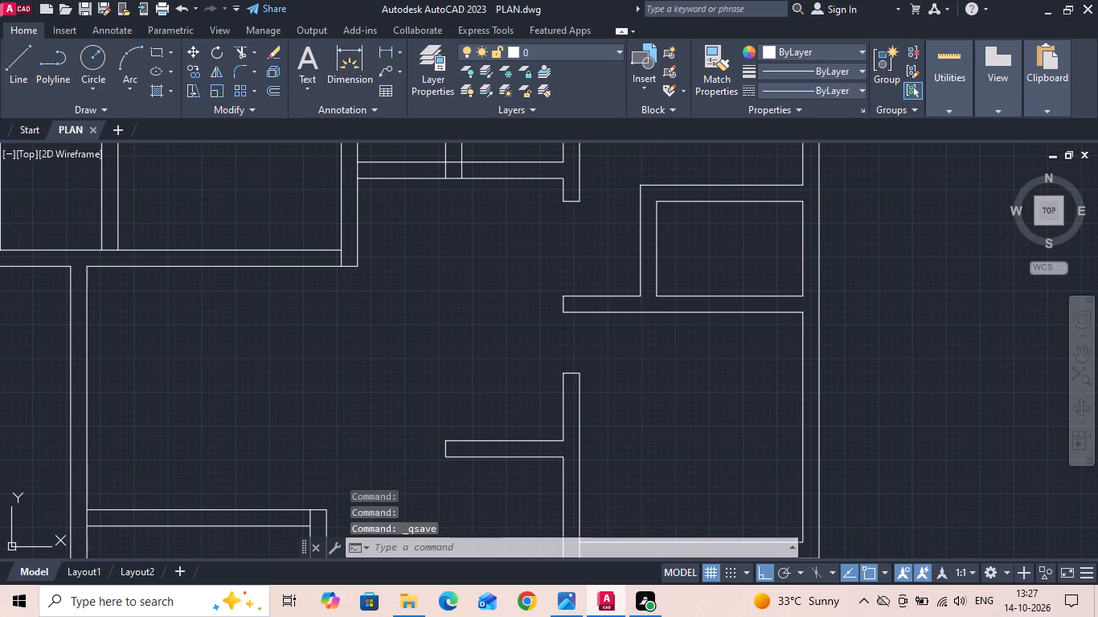
key(ctrl+s)
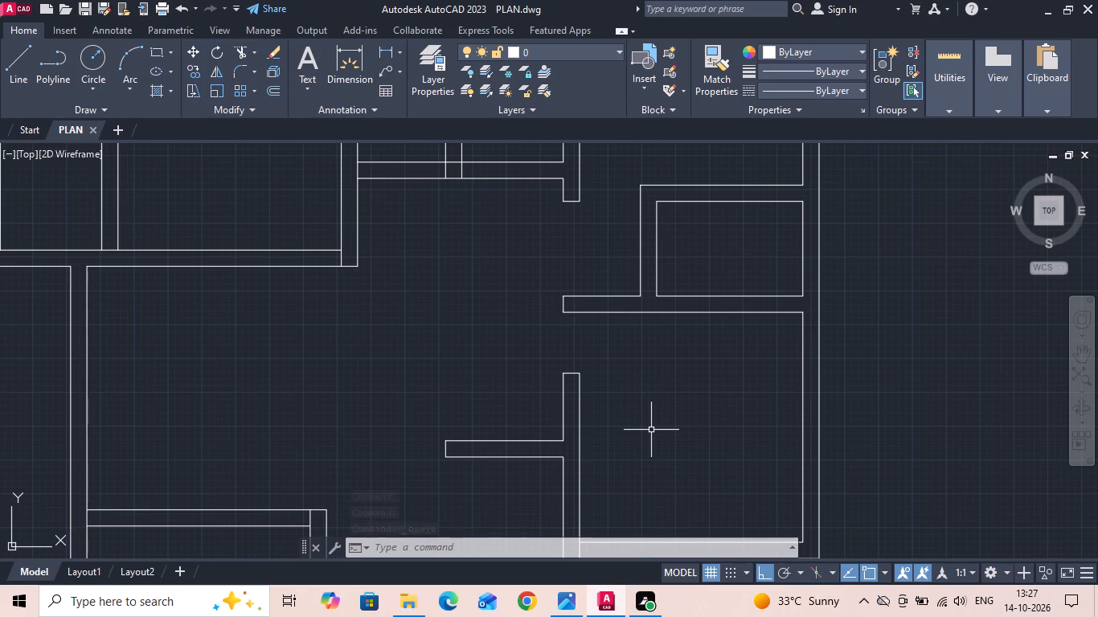
Measure the D1 door opening of the 330x340 bedroom on the reference image.
scroll(598, 378, down, 2)
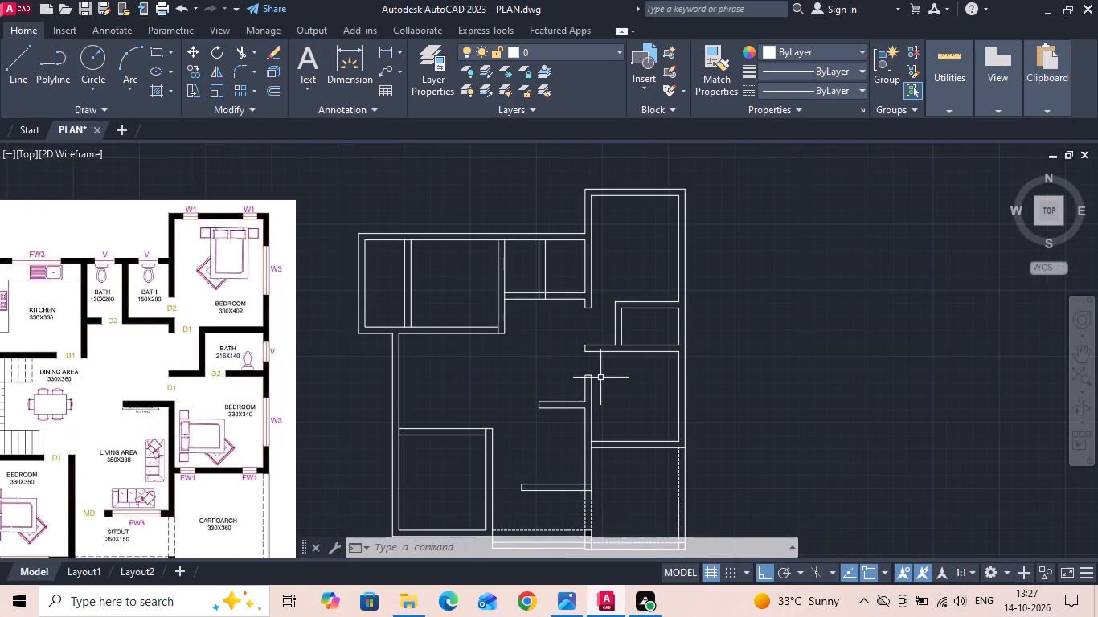
middle_drag(558, 379, 608, 368)
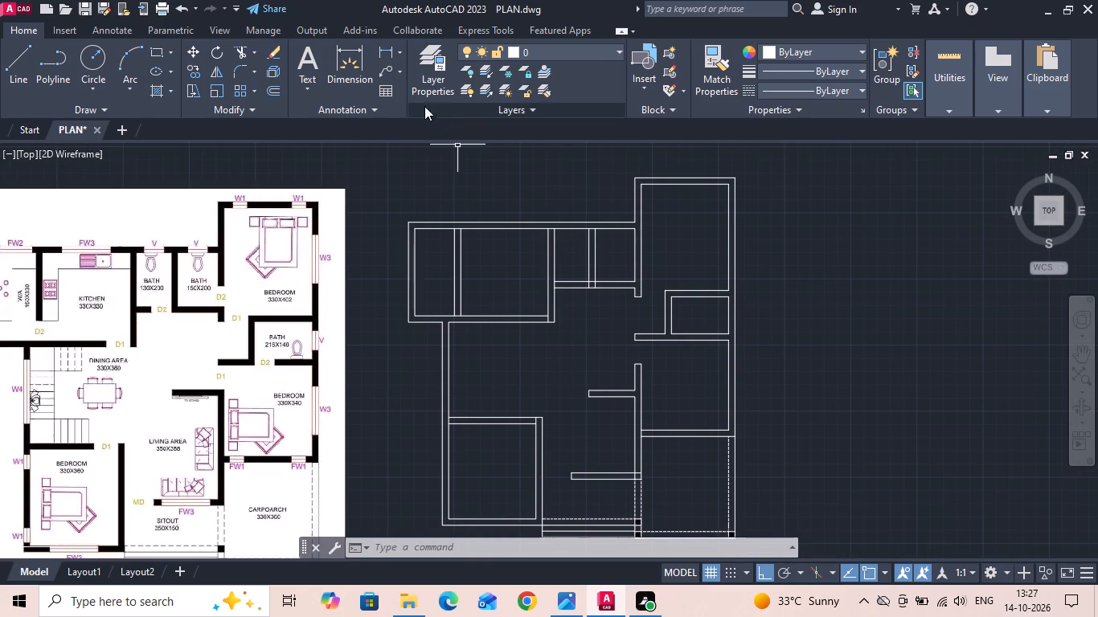
click(382, 49)
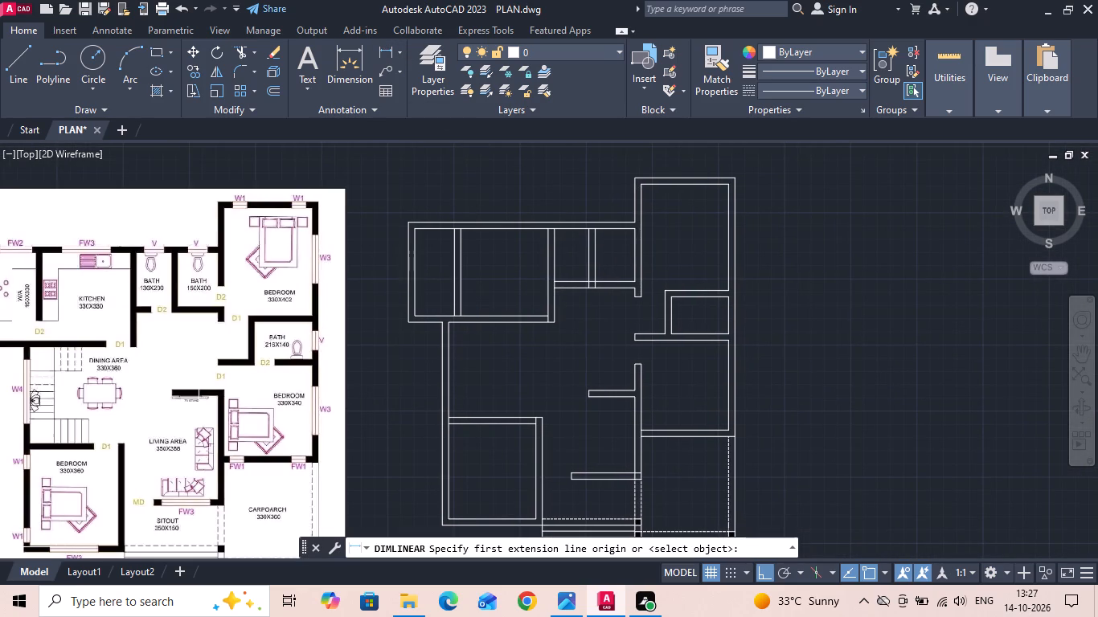
scroll(202, 375, up, 4)
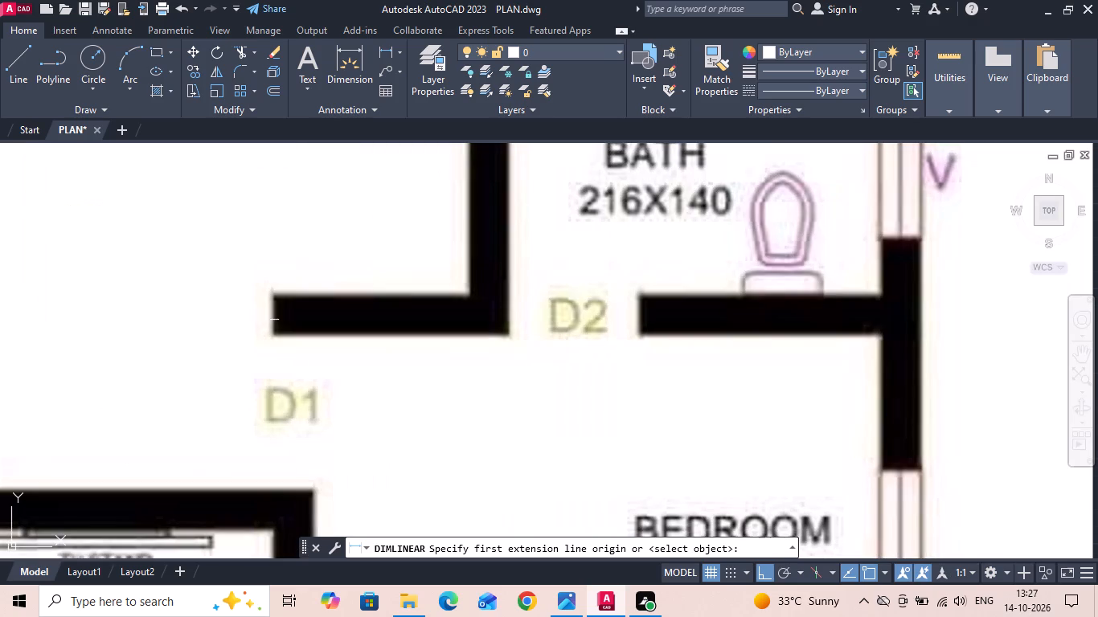
click(289, 336)
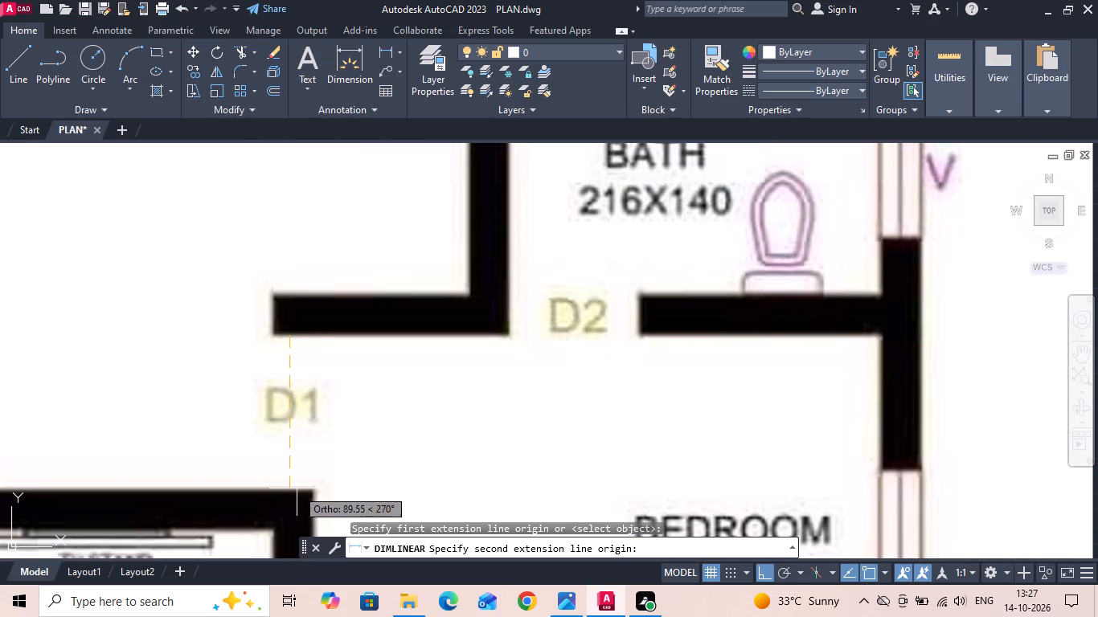
scroll(297, 488, up, 1)
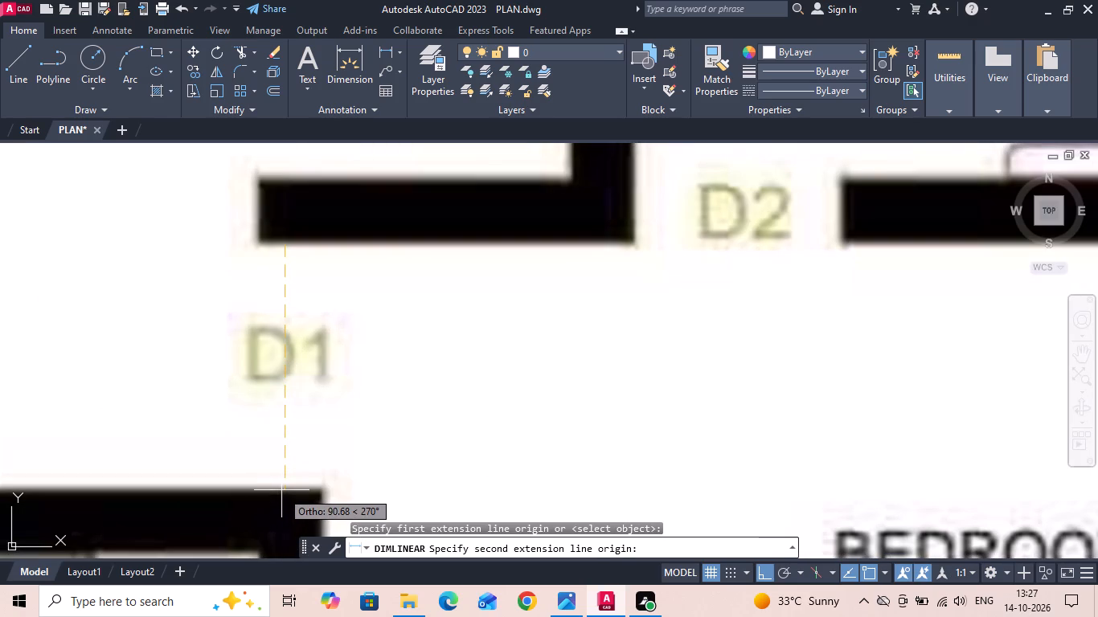
key(Escape)
Measure the D2 door opening of the 216x140 bath on the reference image.
scroll(273, 489, down, 2)
scroll(397, 410, up, 2)
key(space)
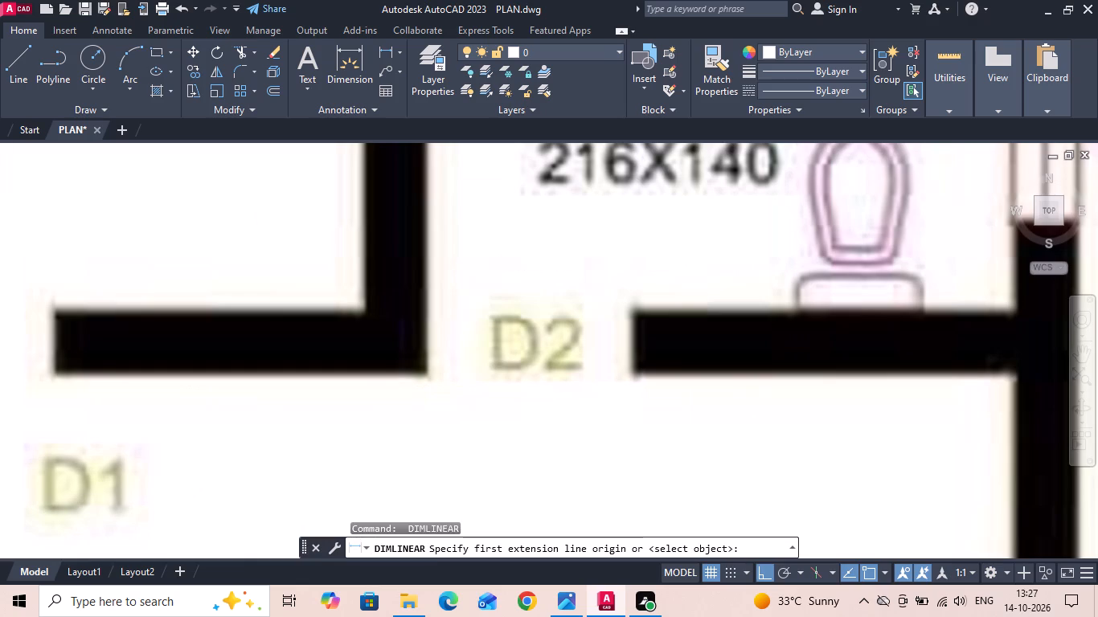
click(426, 378)
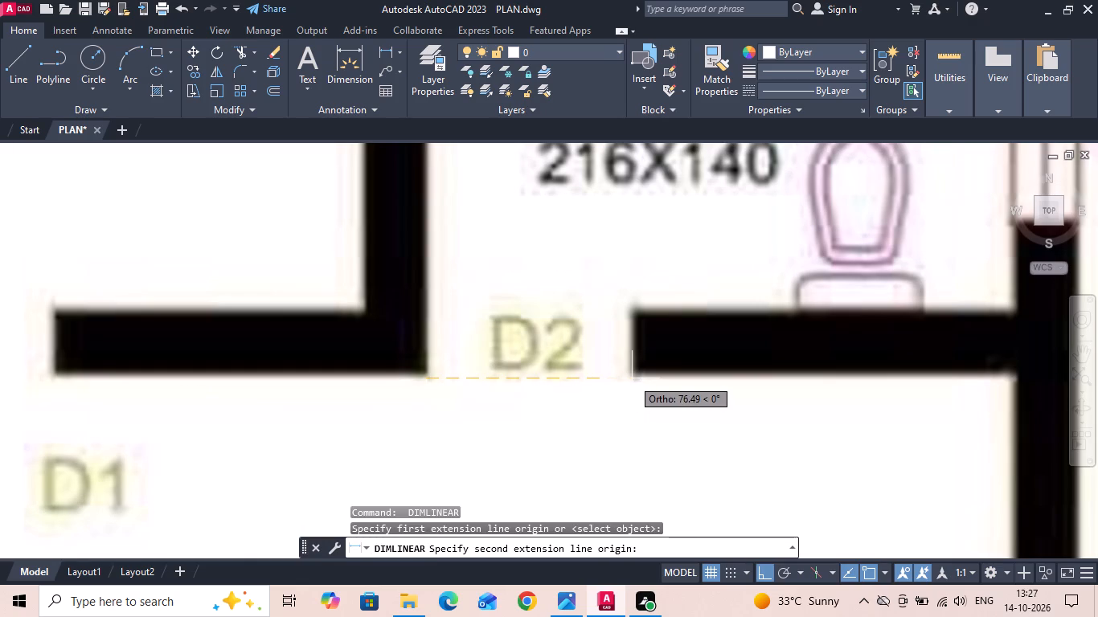
scroll(633, 378, up, 1)
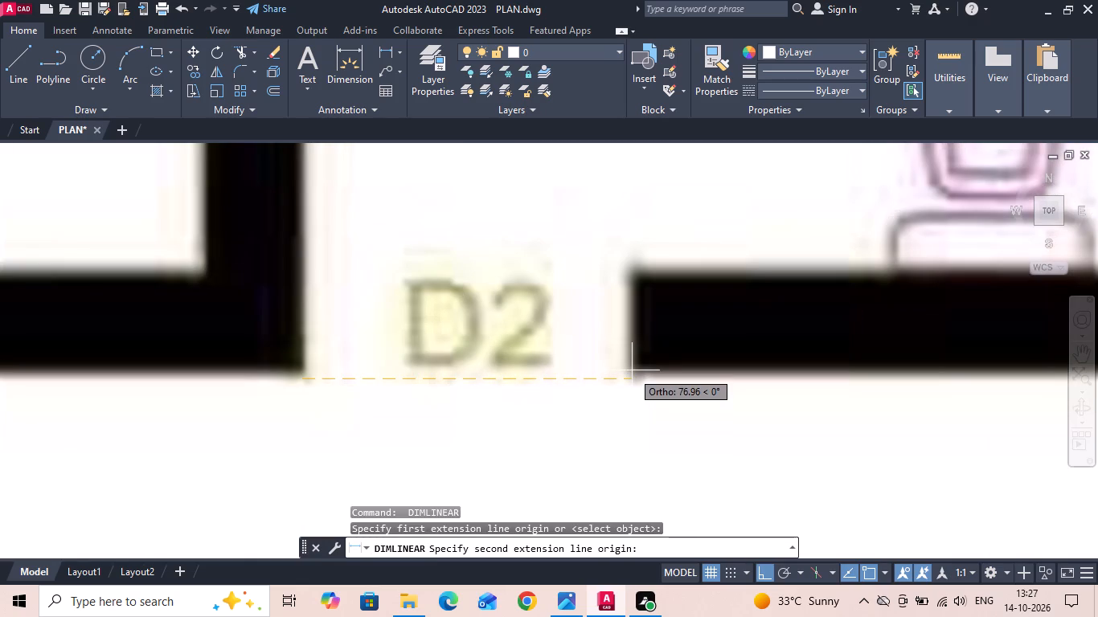
key(Escape)
Measure the MD main door opening between the bedroom wall and the living area's front wall on the reference image.
scroll(632, 363, down, 3)
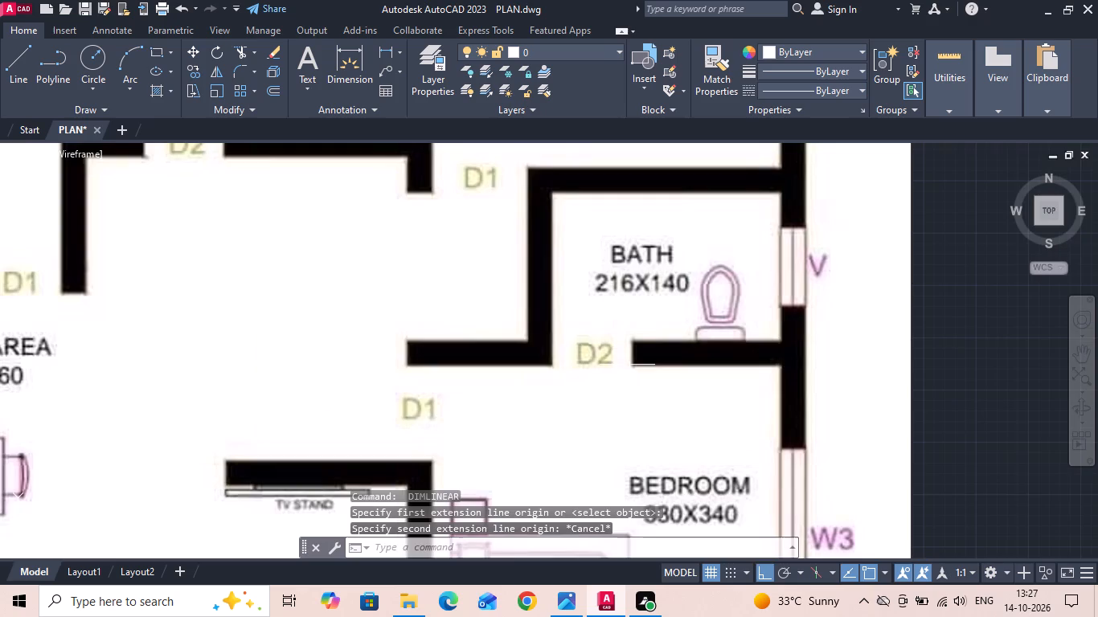
scroll(574, 369, down, 2)
middle_drag(412, 386, 419, 323)
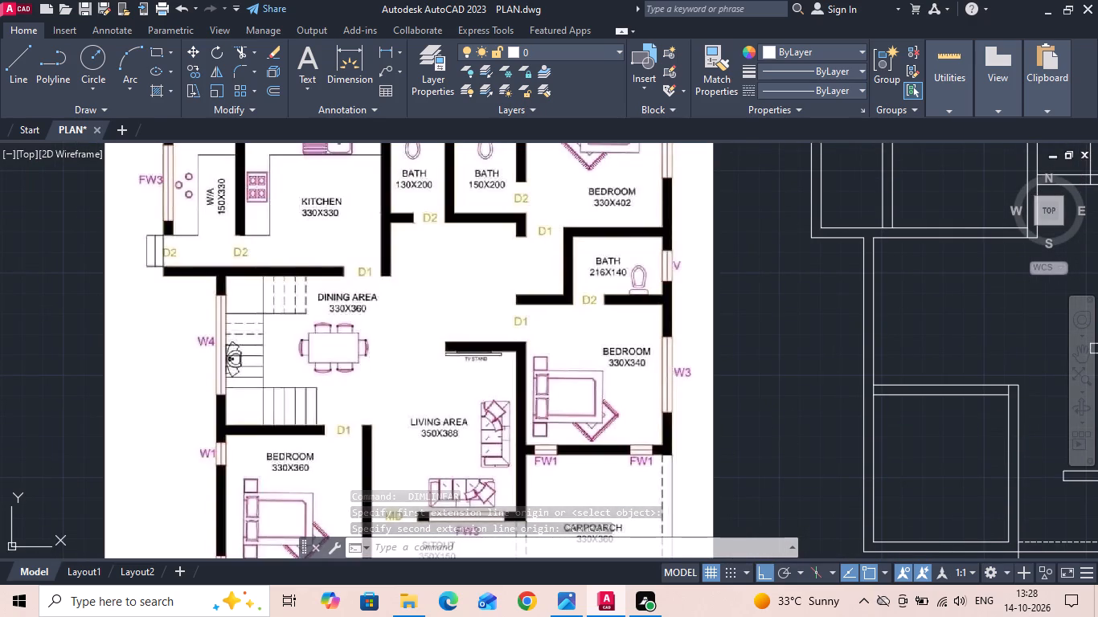
middle_drag(363, 407, 350, 296)
scroll(350, 398, up, 1)
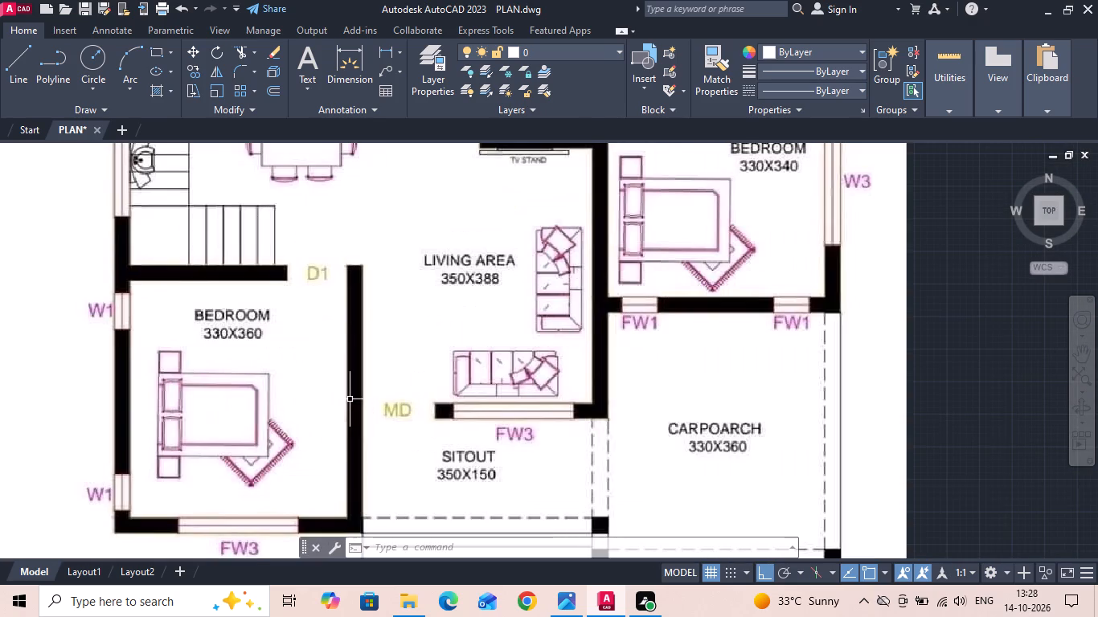
scroll(397, 431, up, 2)
key(space)
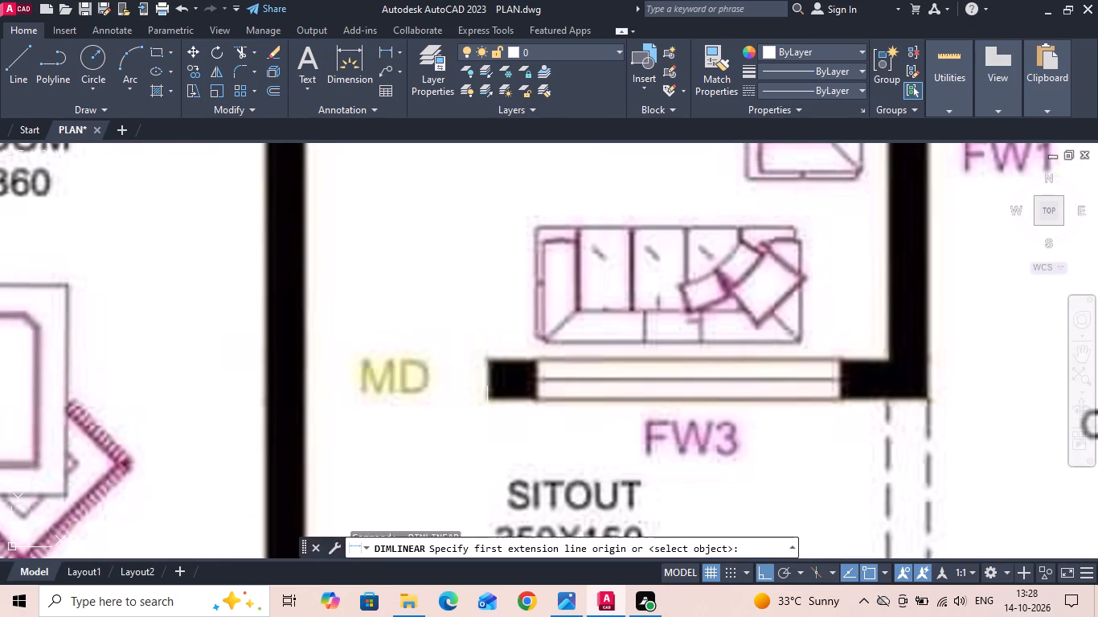
click(489, 400)
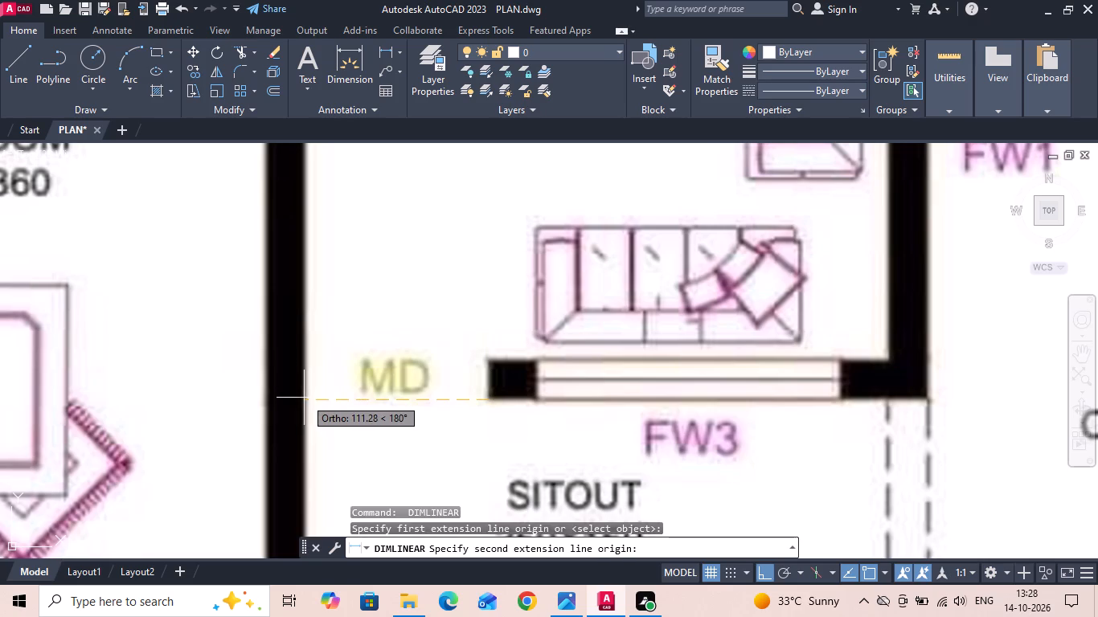
scroll(304, 398, up, 1)
key(Escape)
Measure the D2 door opening of the 216x140 bath on the reference image again.
scroll(303, 398, down, 5)
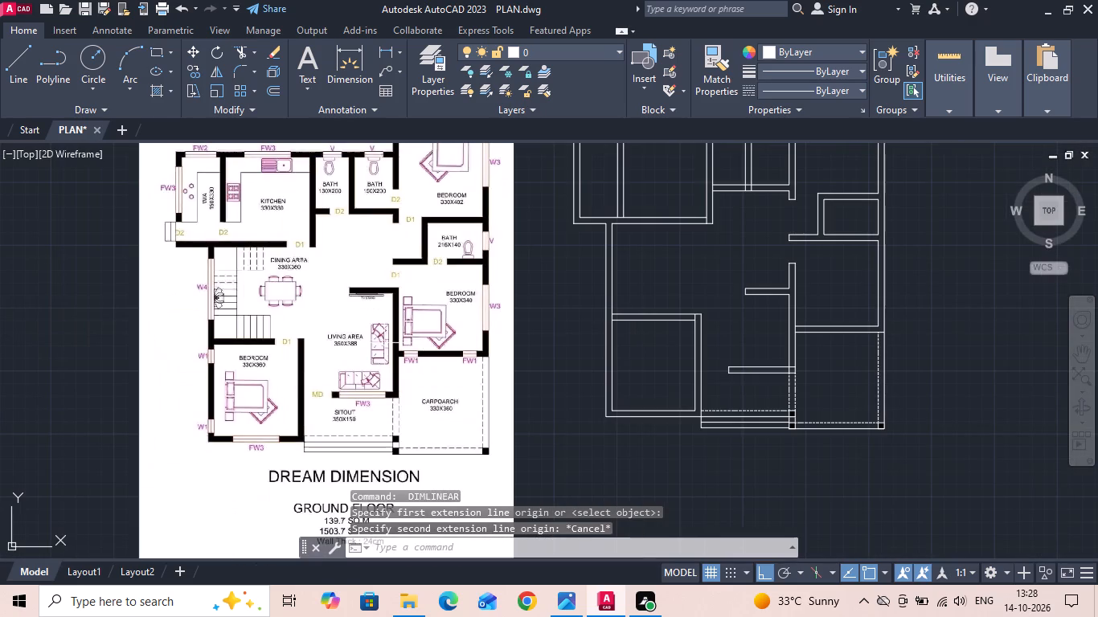
scroll(412, 200, up, 2)
scroll(470, 368, up, 3)
key(space)
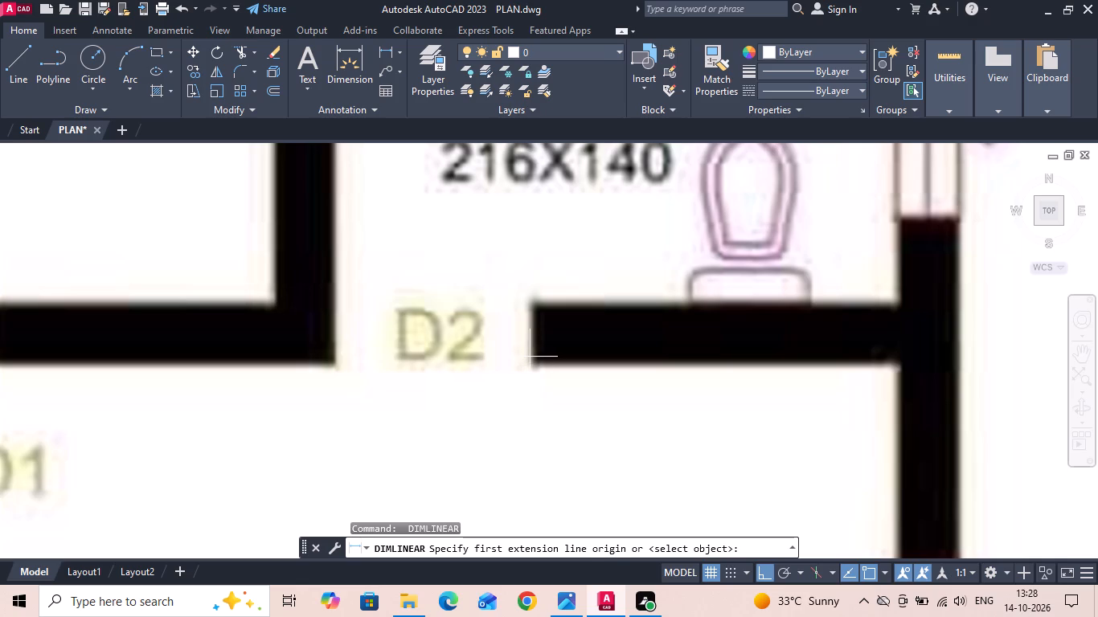
click(530, 357)
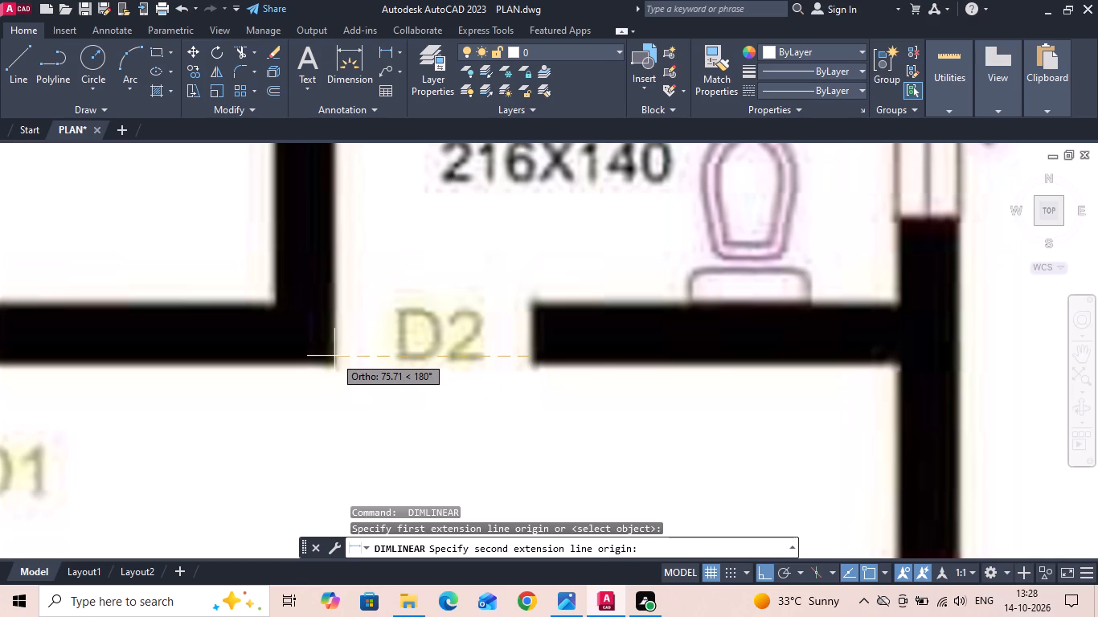
key(Escape)
Extend the inner line of the 216x140 bath's left wall down across the thickness of its lower wall.
scroll(333, 355, down, 5)
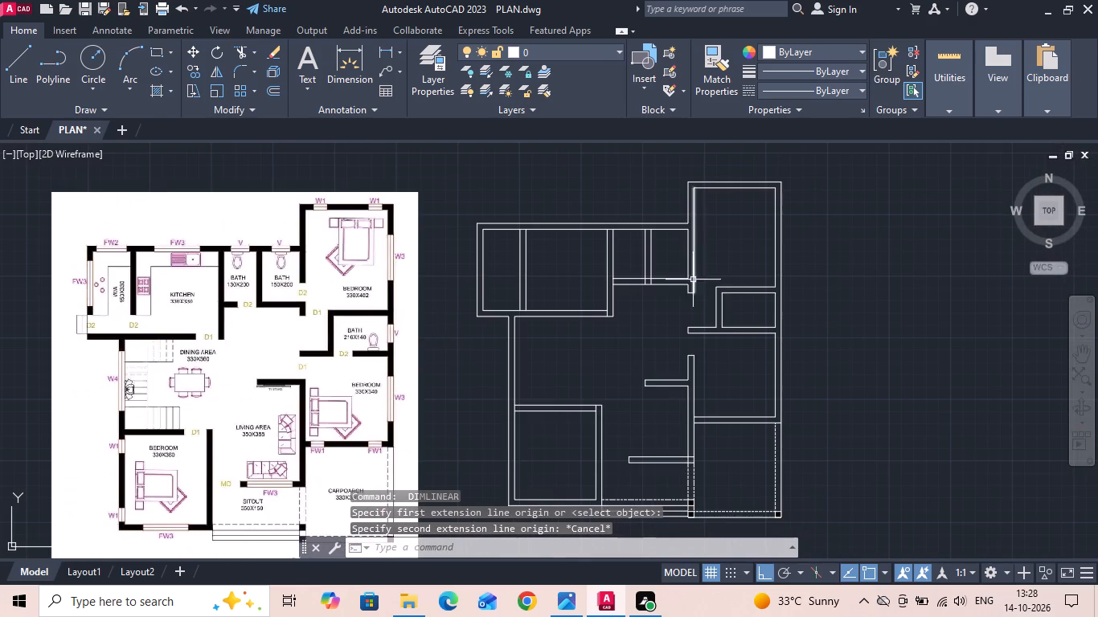
scroll(752, 305, up, 2)
key(e)
key(x)
key(space)
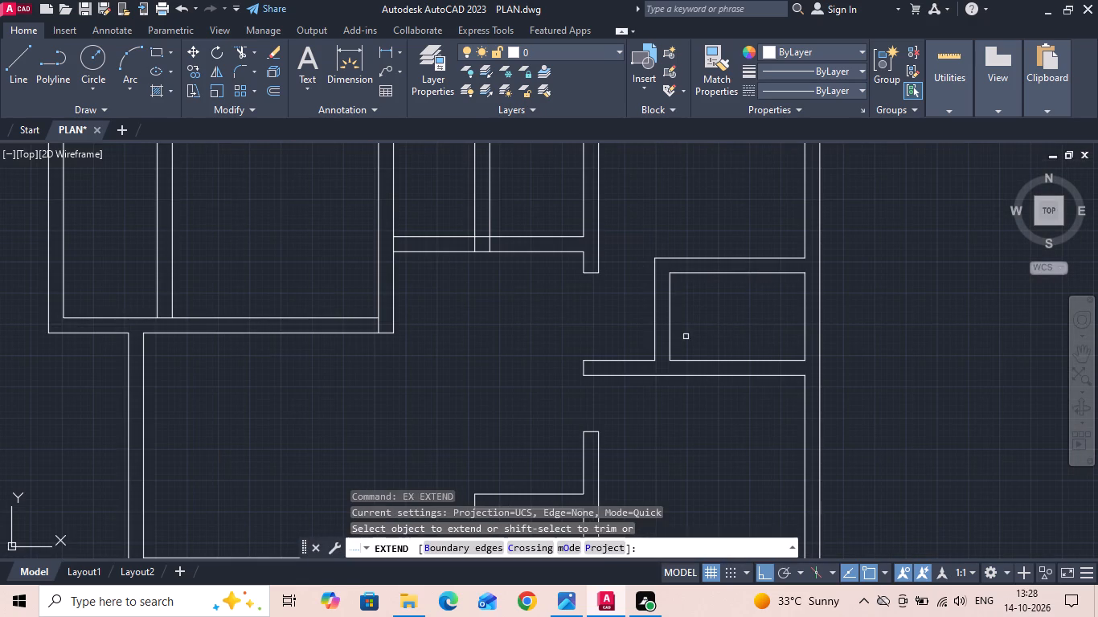
click(674, 341)
click(666, 346)
key(Escape)
Cut a 75 cm D2 door opening in the 216x140 bath's lower wall by offsetting its inner left wall line and trimming.
scroll(710, 335, up, 1)
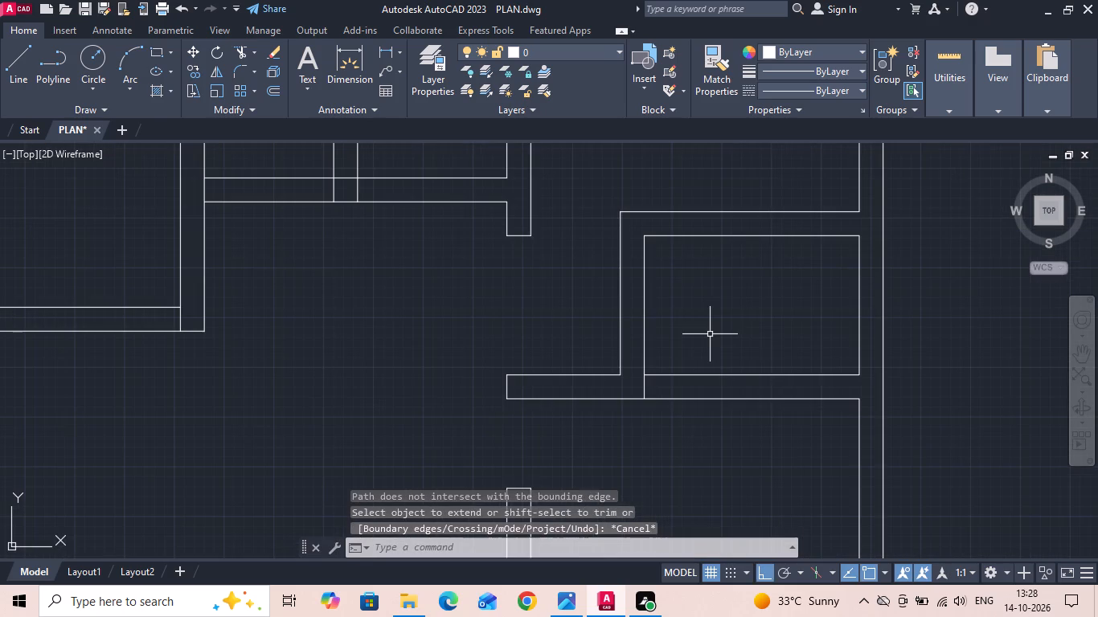
key(o)
key(Return)
text(75)
key(Return)
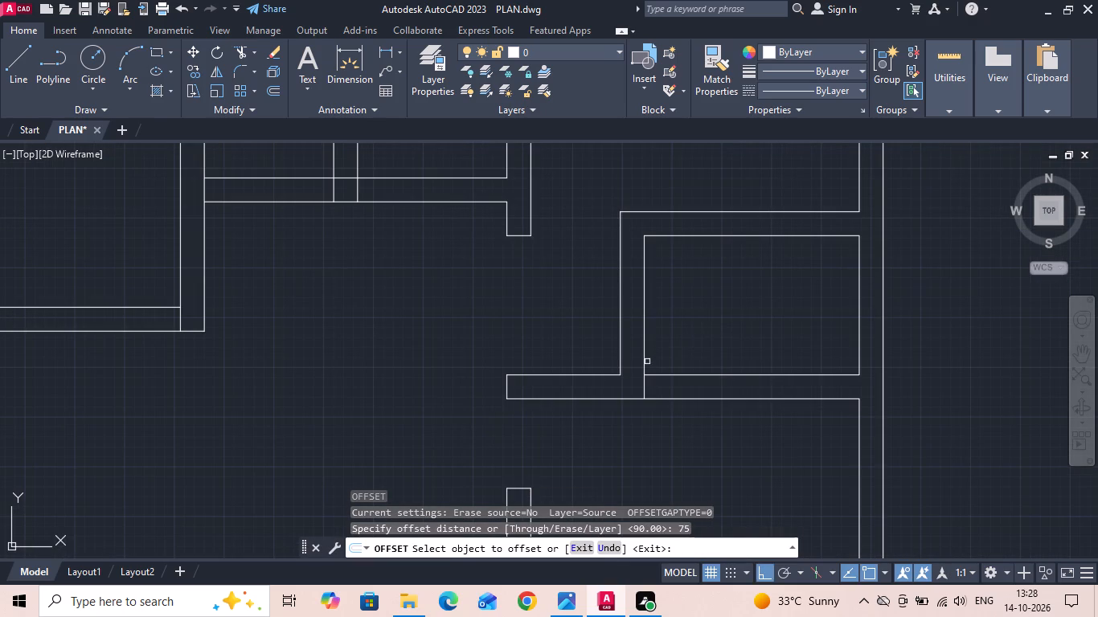
drag(646, 359, 658, 349)
click(729, 327)
key(Escape)
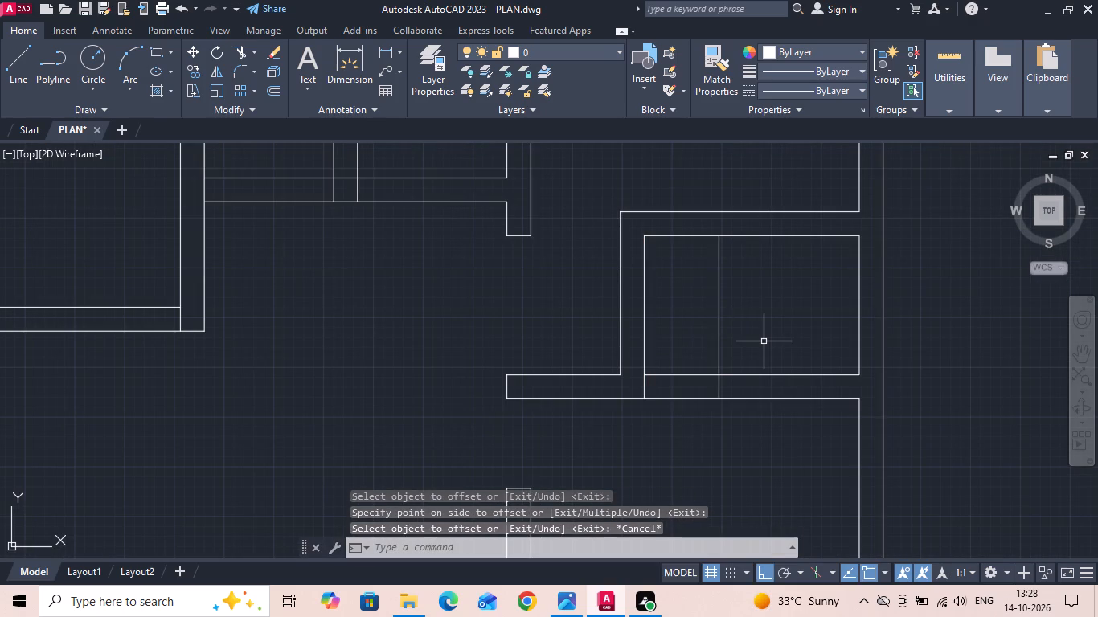
text(TR)
key(space)
key(space)
drag(761, 334, 692, 412)
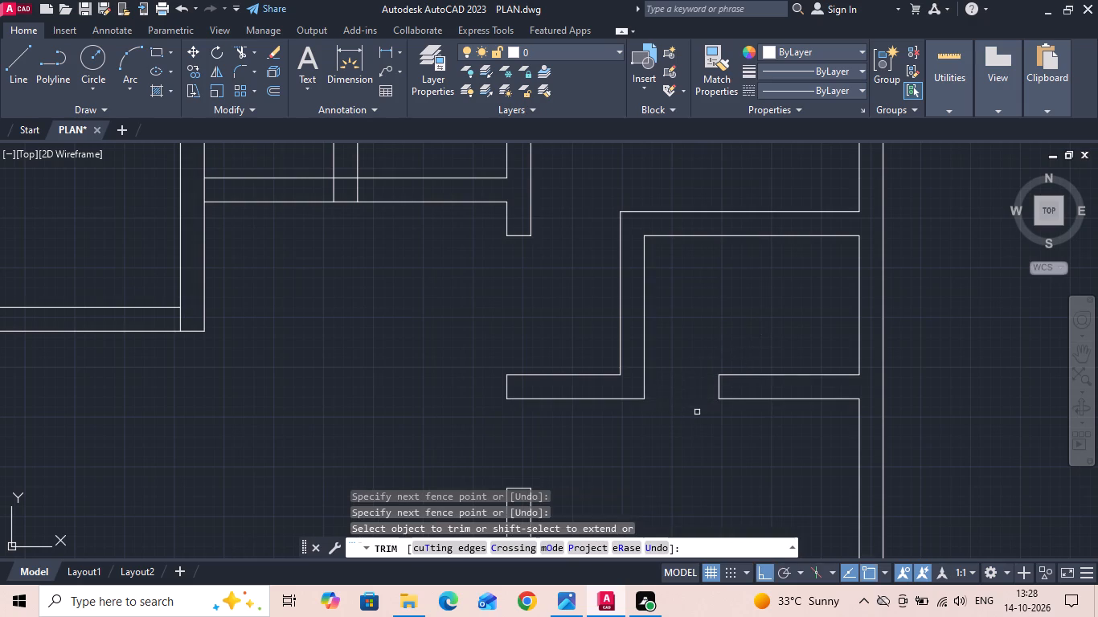
scroll(709, 438, down, 2)
middle_drag(713, 452, 815, 407)
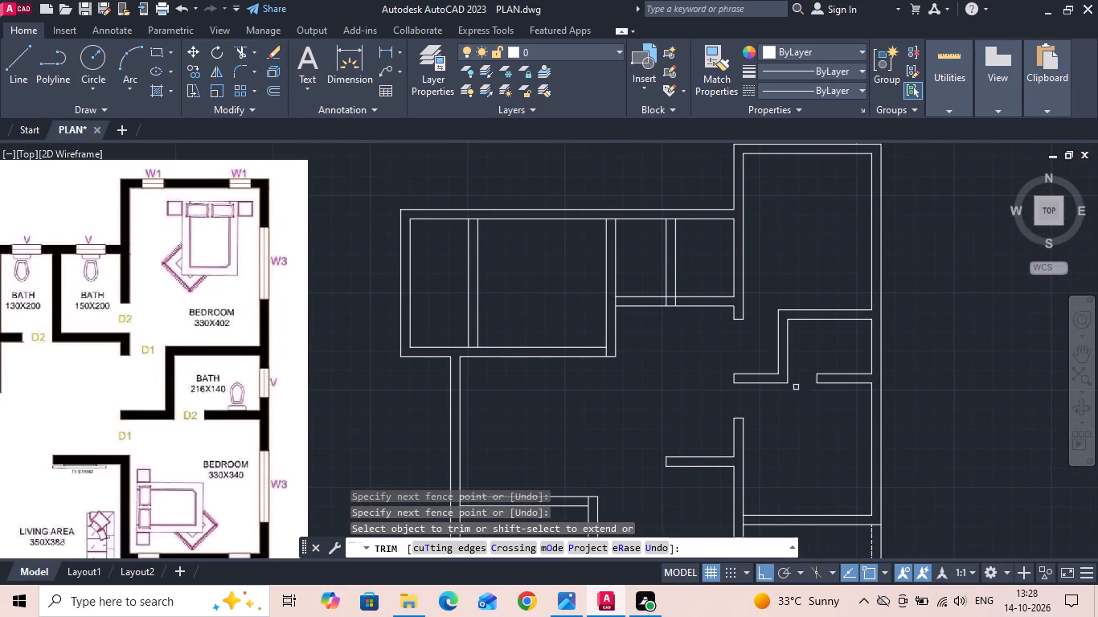
scroll(714, 300, up, 1)
key(Escape)
Offset the small baths' lower inner wall line 75 cm upward and their partition's left face 75 cm toward the kitchen.
key(space)
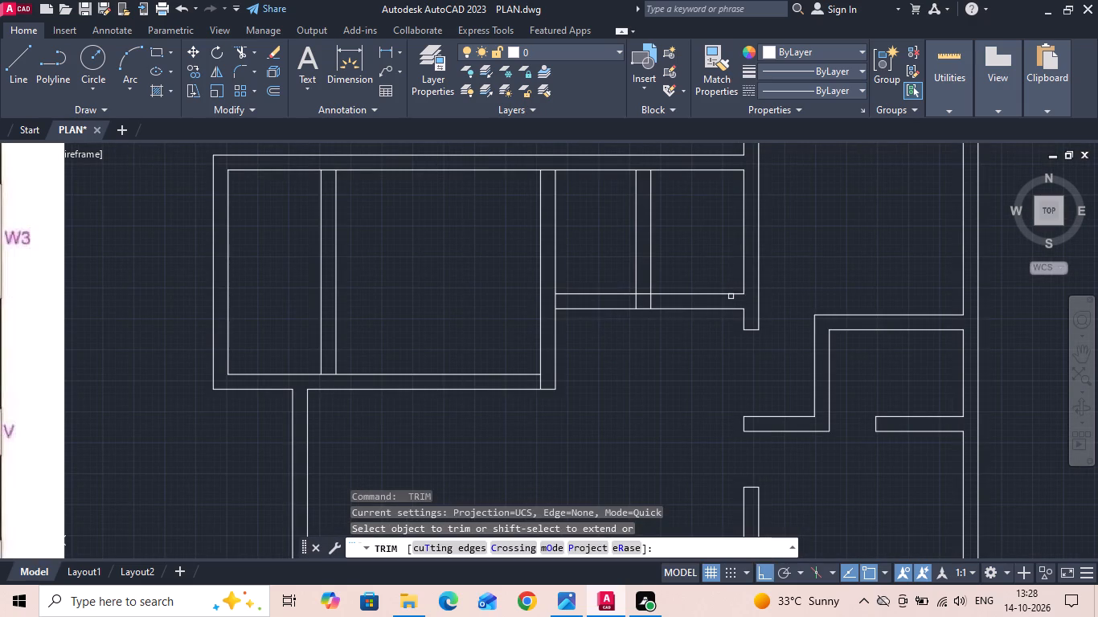
key(Escape)
text(O)
key(space)
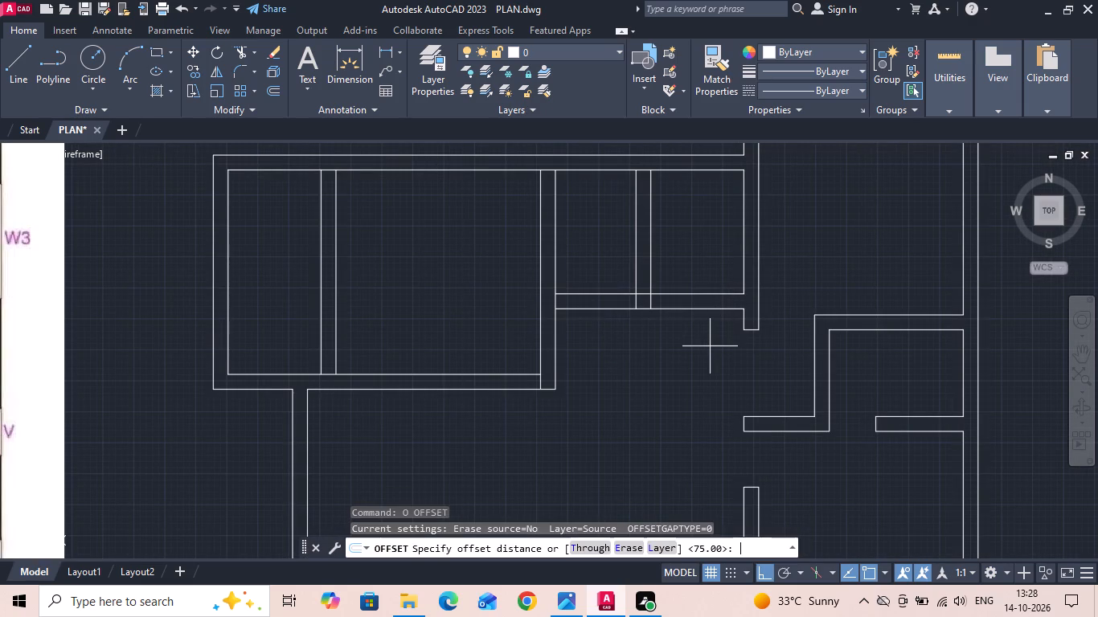
text(75)
key(space)
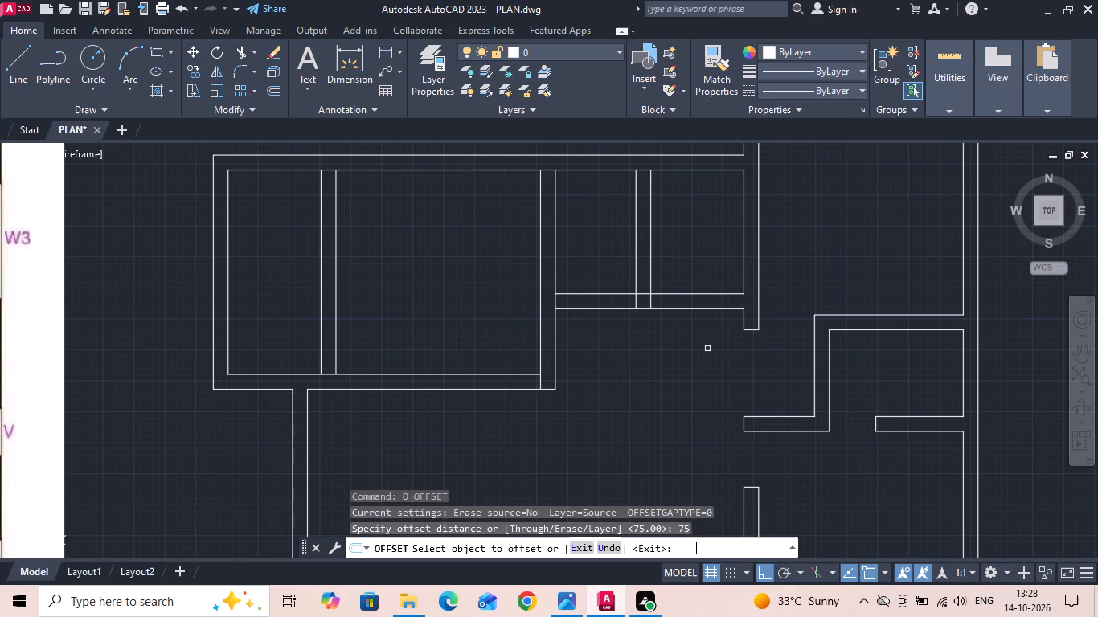
click(715, 295)
click(714, 252)
scroll(746, 318, down, 2)
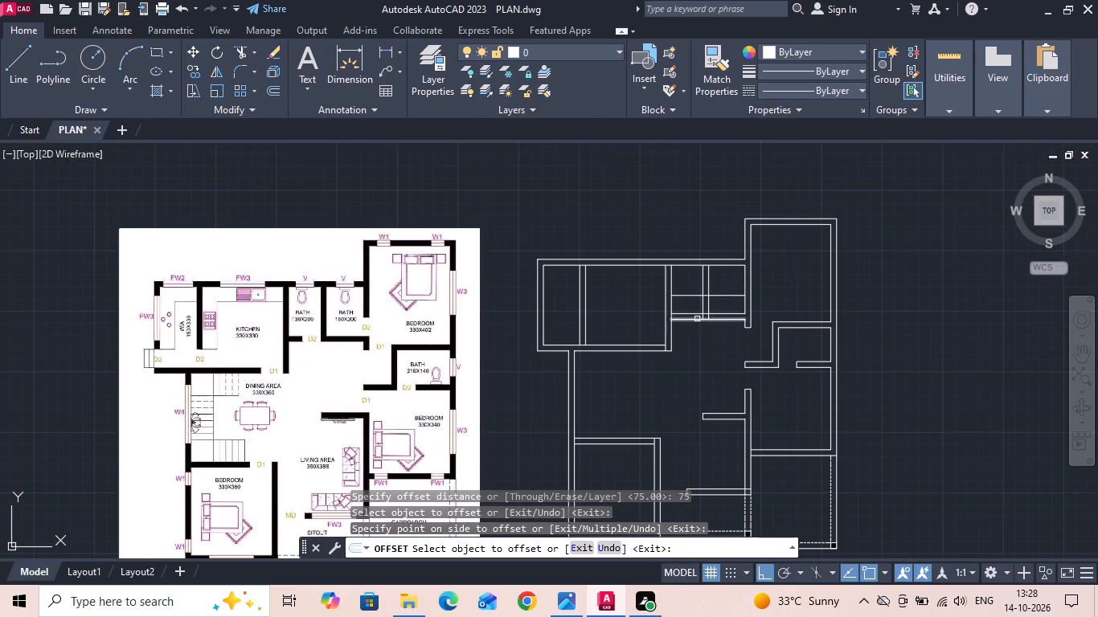
scroll(691, 310, up, 2)
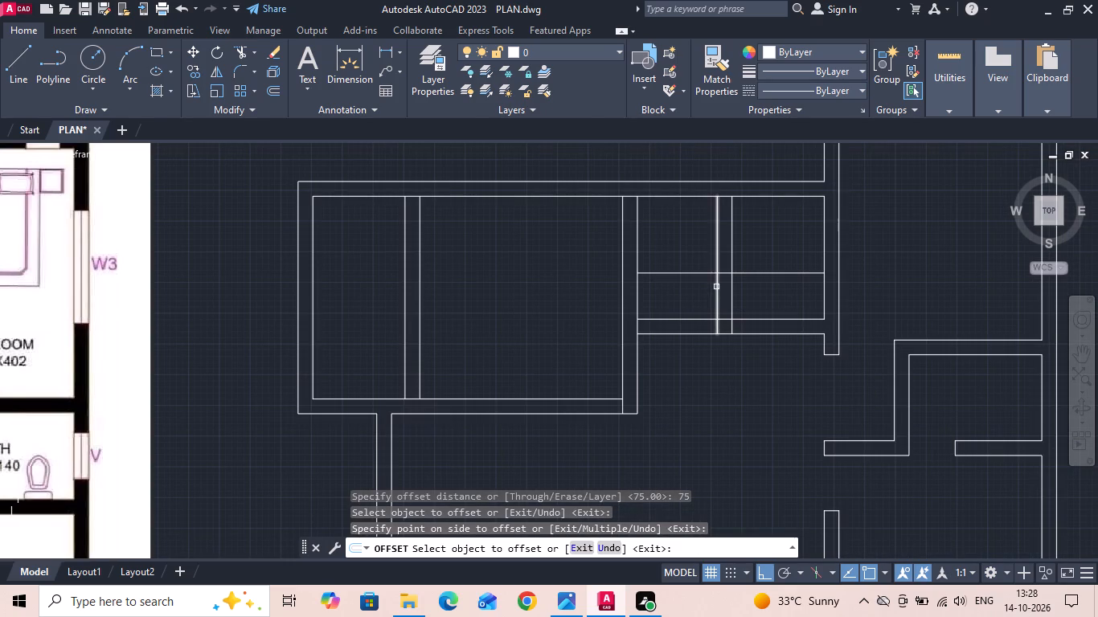
click(716, 287)
click(696, 292)
key(Escape)
Extend the offset line and the baths' lower inner wall line across the wall to the 330x402 bedroom.
middle_drag(768, 353, 666, 393)
text(EX)
key(space)
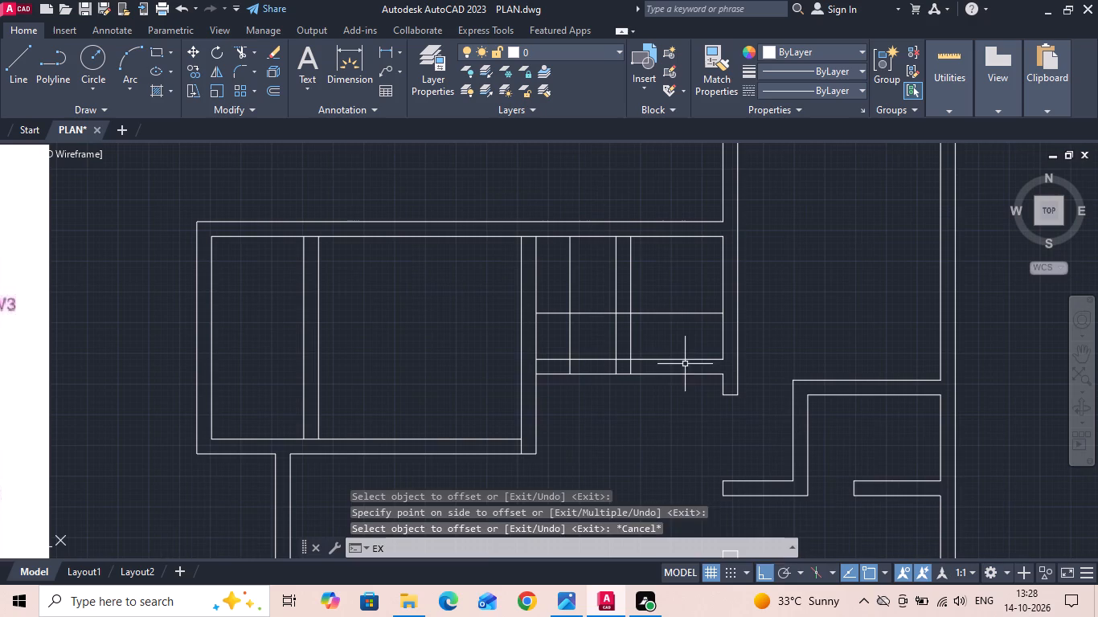
click(697, 361)
drag(698, 327, 699, 303)
key(Escape)
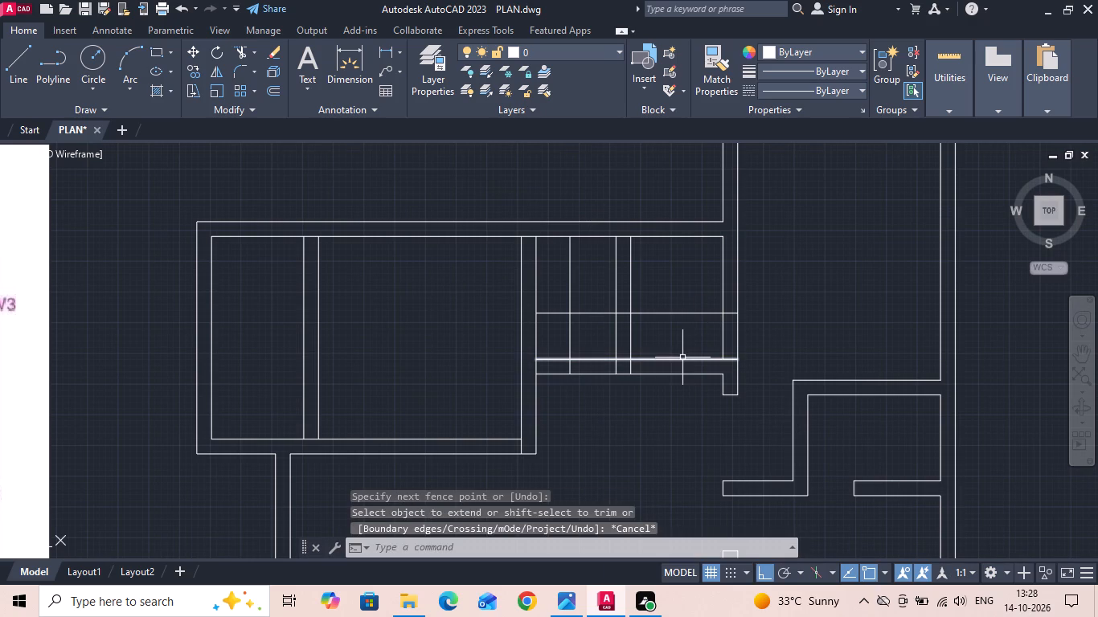
Trim out the D2 openings in the 150x200 bath's bedroom-side wall and the 130x200 bath's lower wall.
key(t)
key(r)
key(space)
drag(691, 300, 792, 329)
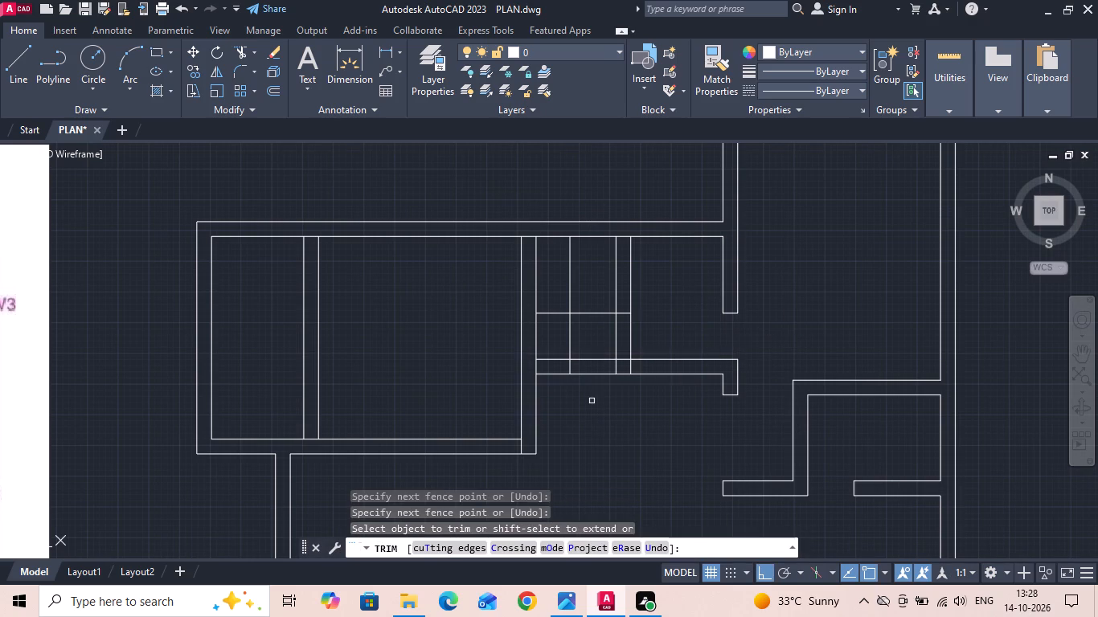
drag(591, 401, 589, 326)
Trim the leftover lines where the two small baths' partition and the kitchen wall meet the adjoining walls.
scroll(626, 350, up, 1)
click(621, 379)
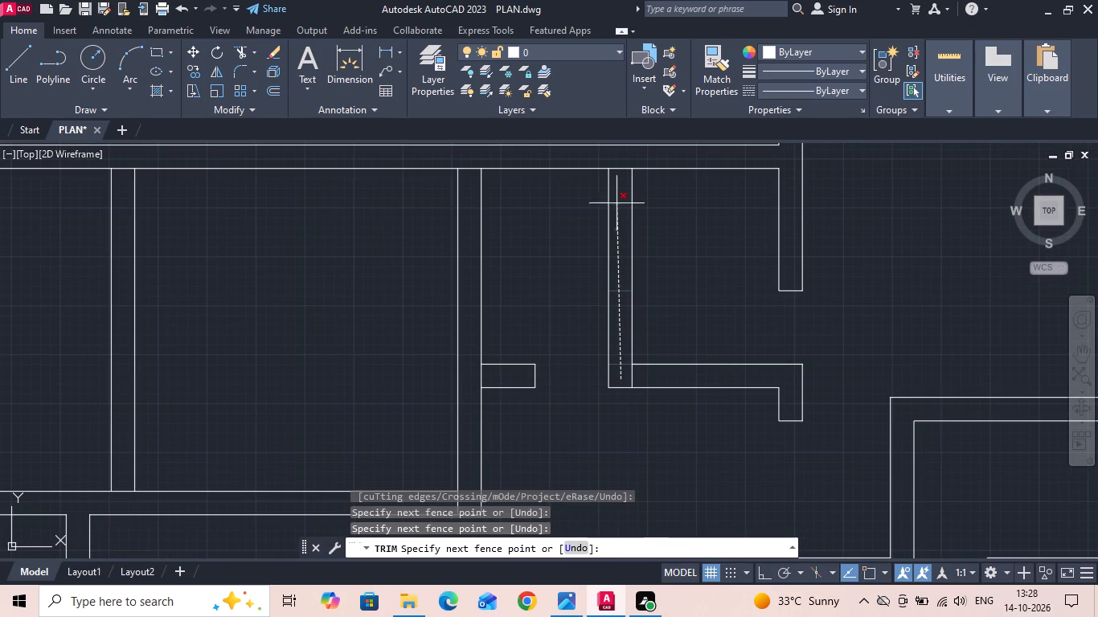
click(617, 165)
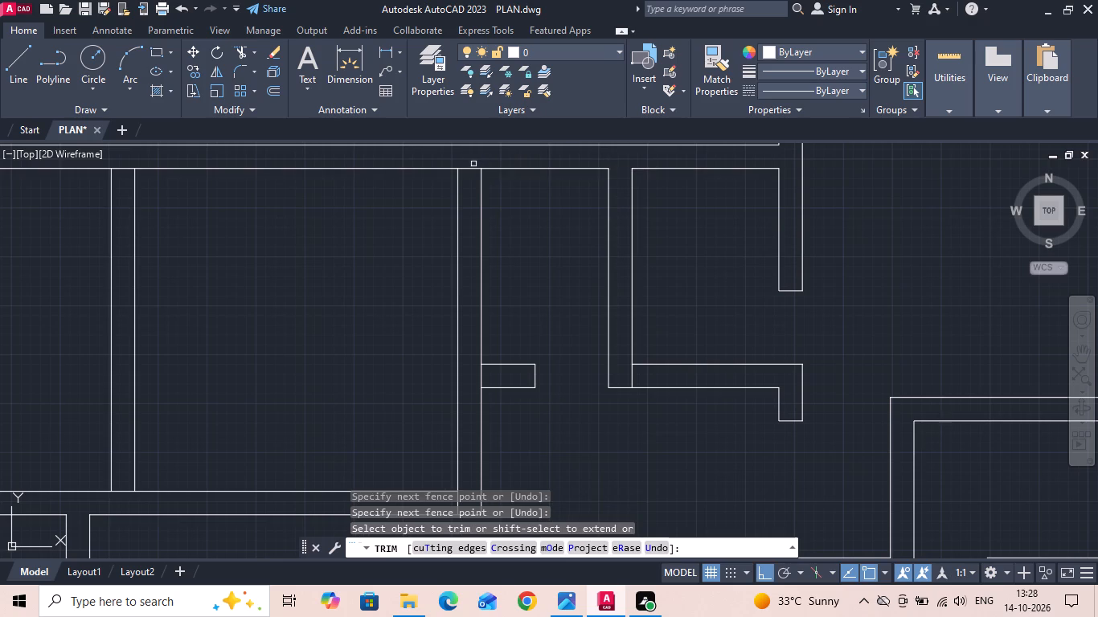
drag(472, 163, 469, 174)
click(474, 373)
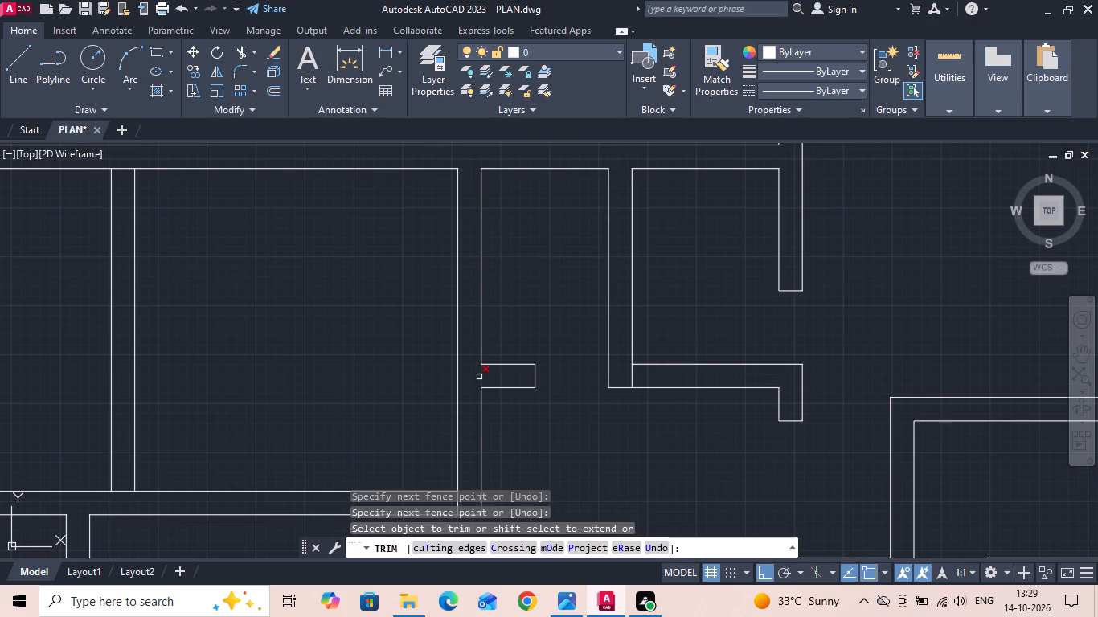
click(480, 377)
scroll(594, 301, down, 2)
scroll(607, 322, up, 2)
click(608, 341)
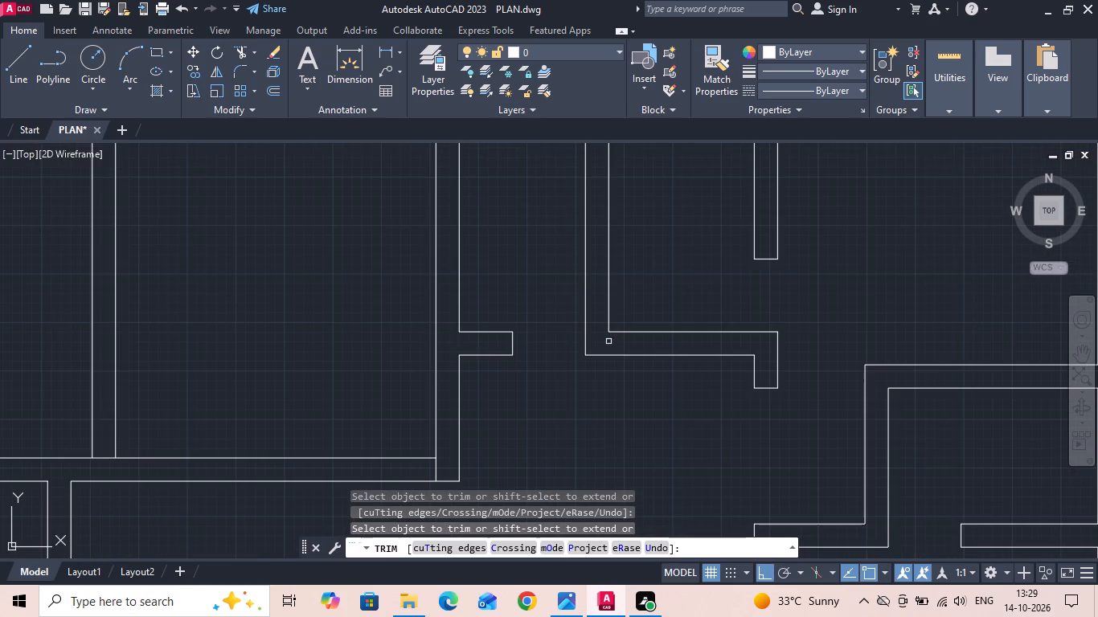
middle_drag(566, 421, 611, 355)
scroll(618, 352, down, 1)
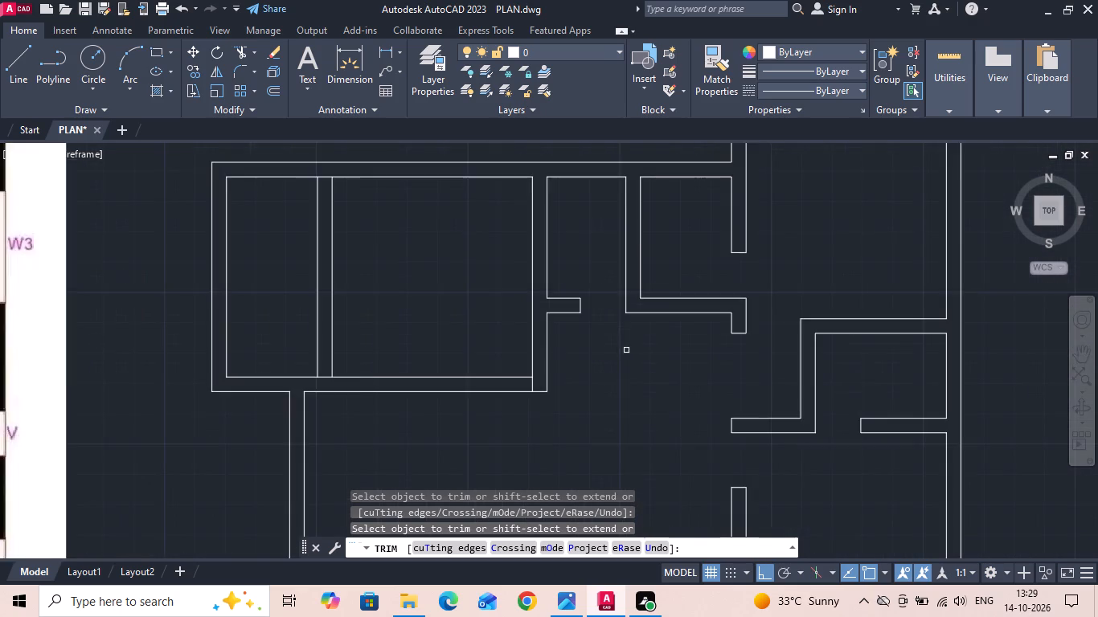
scroll(627, 350, down, 3)
scroll(622, 389, up, 2)
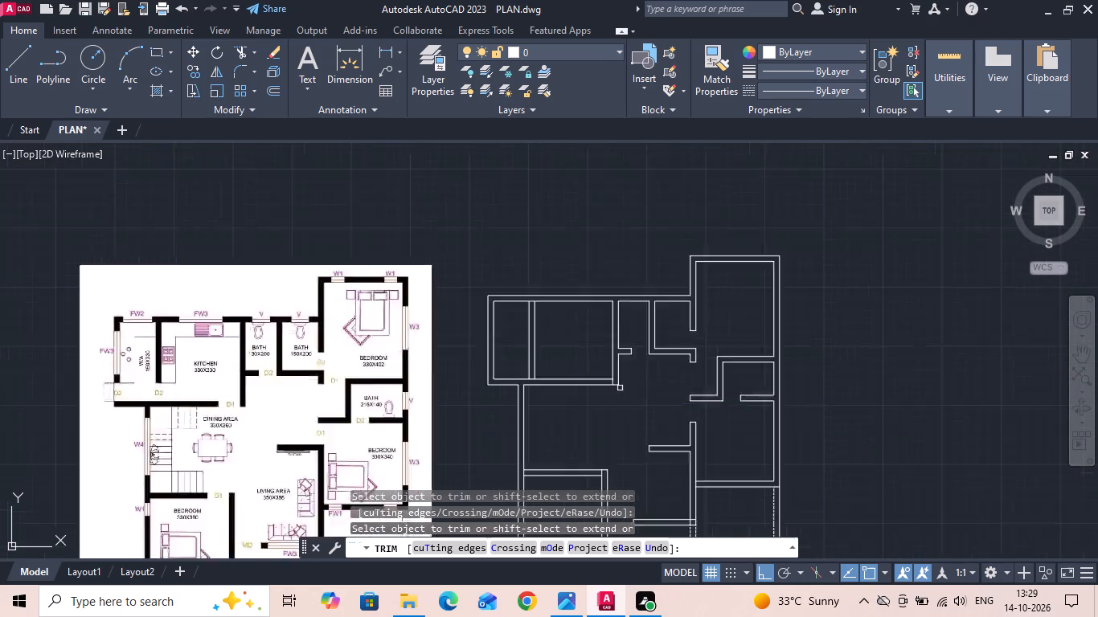
scroll(620, 388, up, 1)
key(Escape)
Cut a 90 cm D1 door opening in the kitchen's lower wall beside its right wall by offsetting the wall line and trimming.
text(O)
key(space)
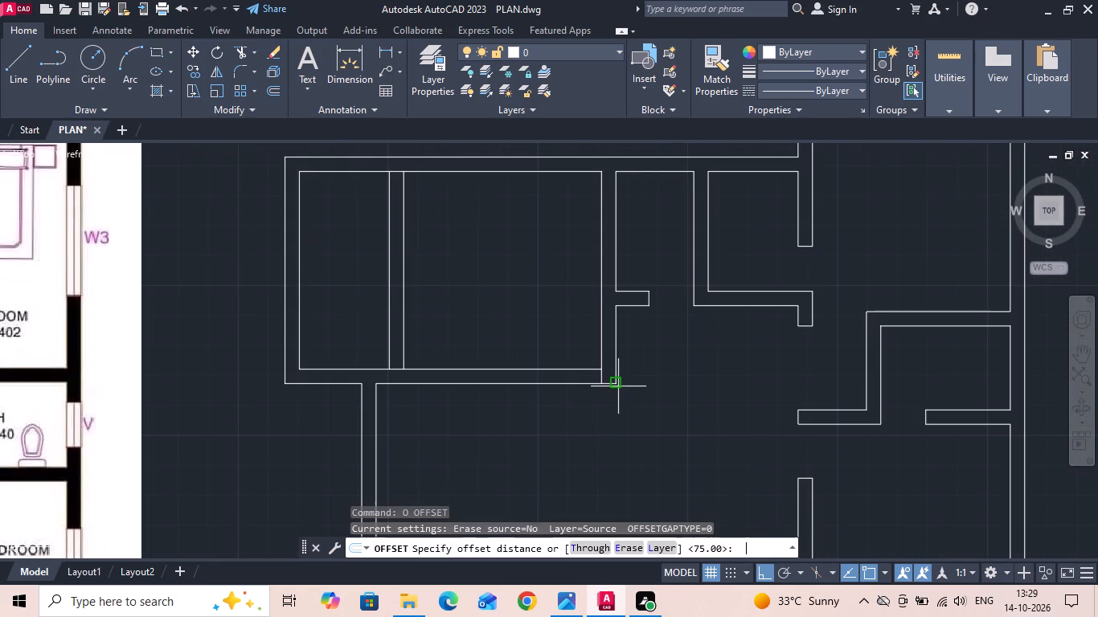
text(90)
key(space)
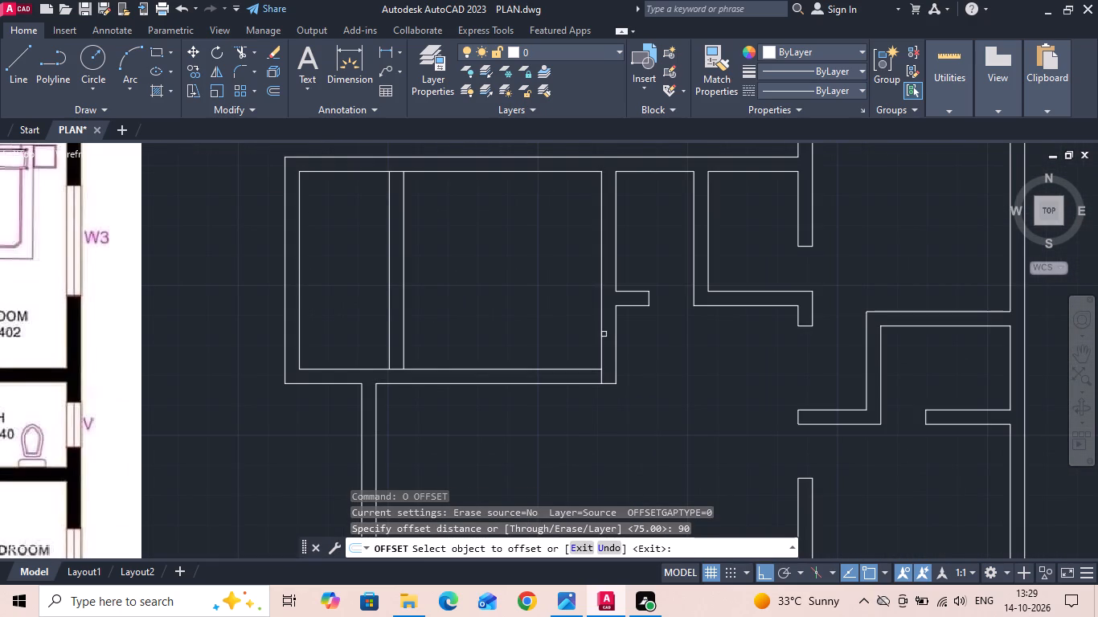
drag(601, 315, 591, 313)
click(521, 313)
key(Escape)
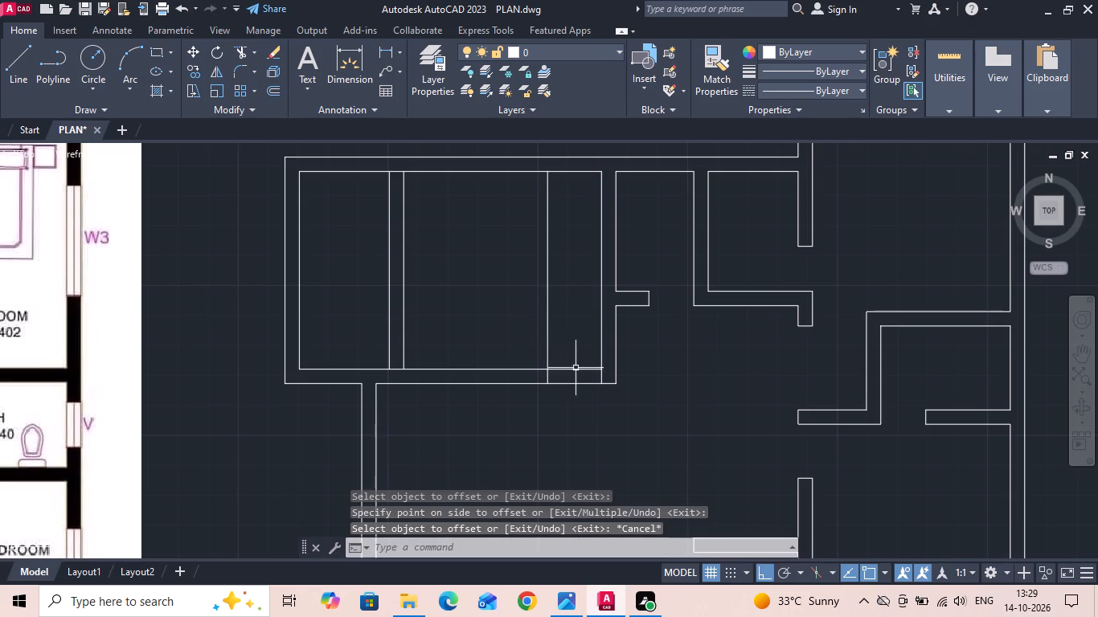
key(t)
key(r)
key(space)
drag(543, 322, 593, 415)
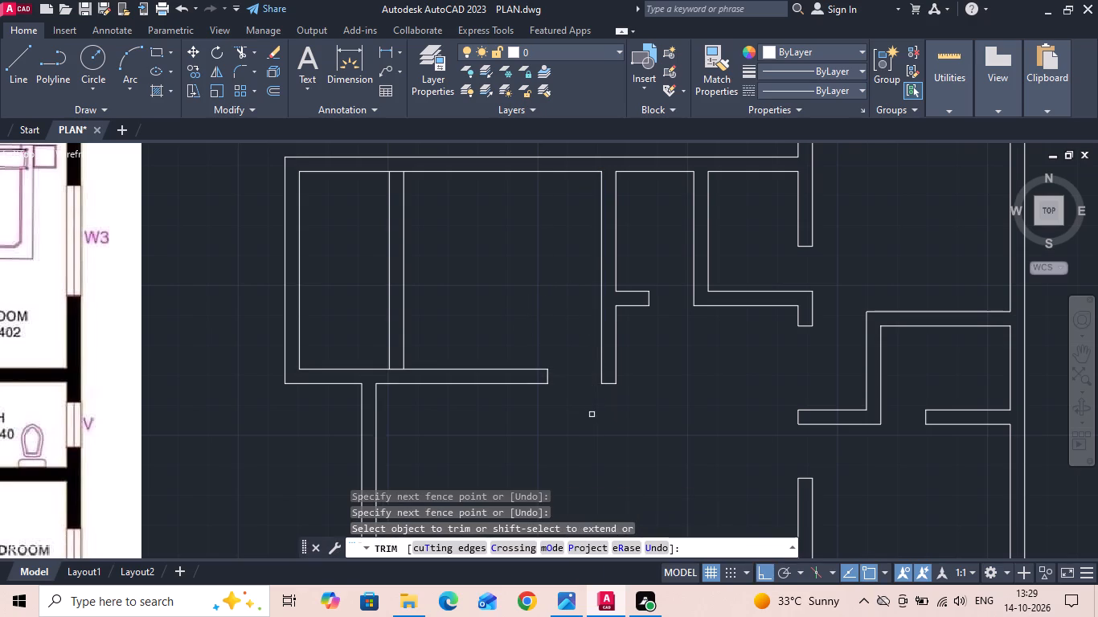
scroll(591, 414, down, 1)
middle_drag(531, 439, 685, 397)
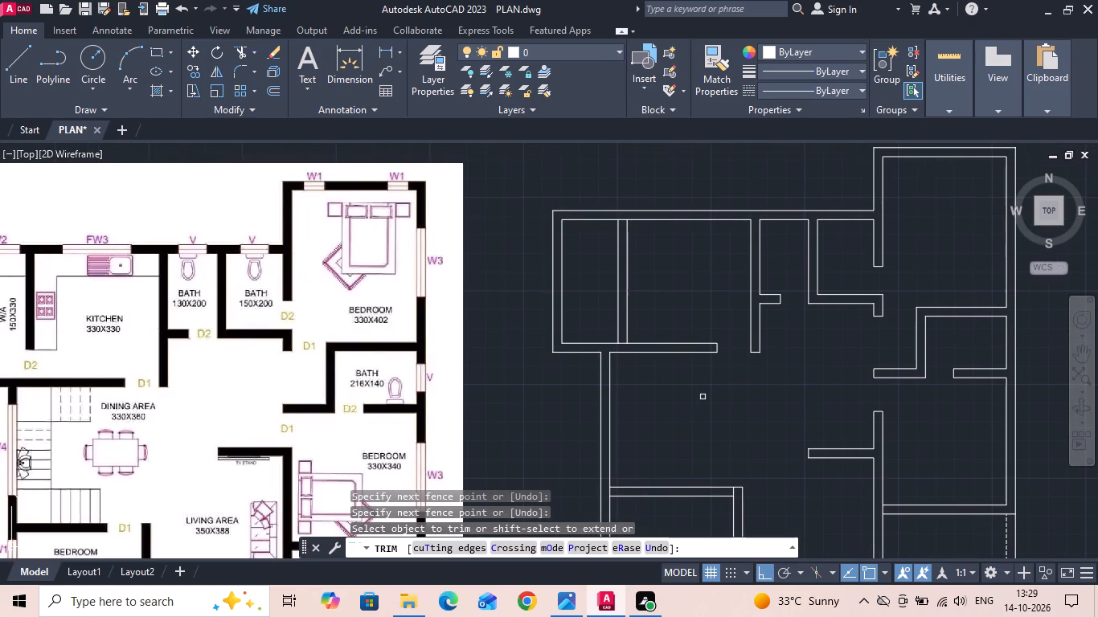
key(Escape)
Cut a 75 cm D2 opening at the lower end of the W/A–kitchen partition by offsetting the lower wall line and trimming.
middle_drag(674, 417, 779, 415)
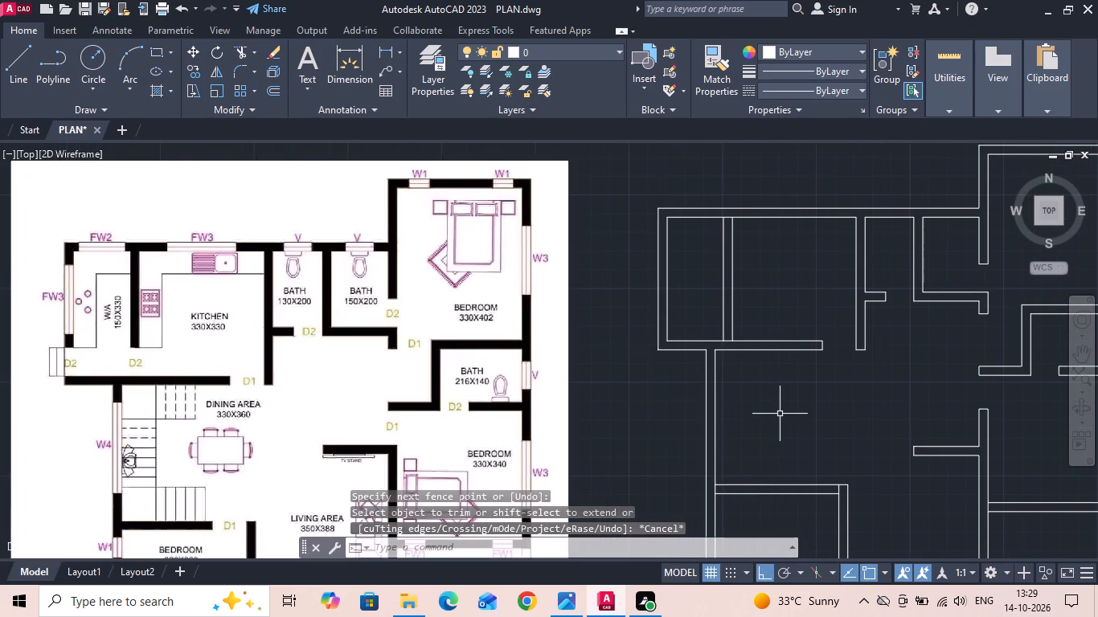
text(O)
key(space)
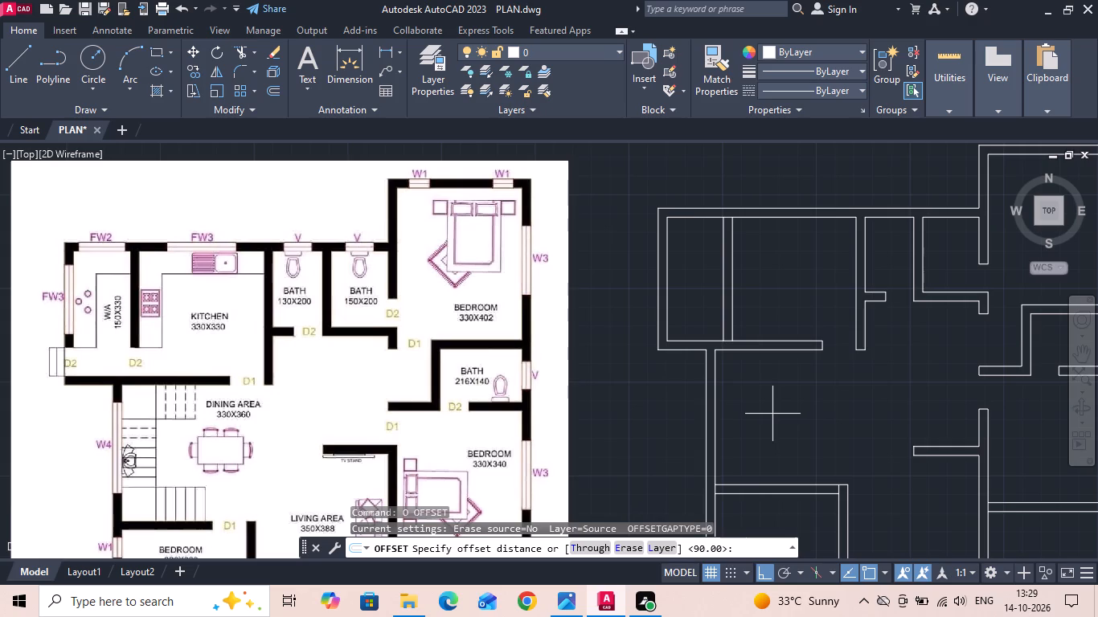
key(7)
key(5)
key(space)
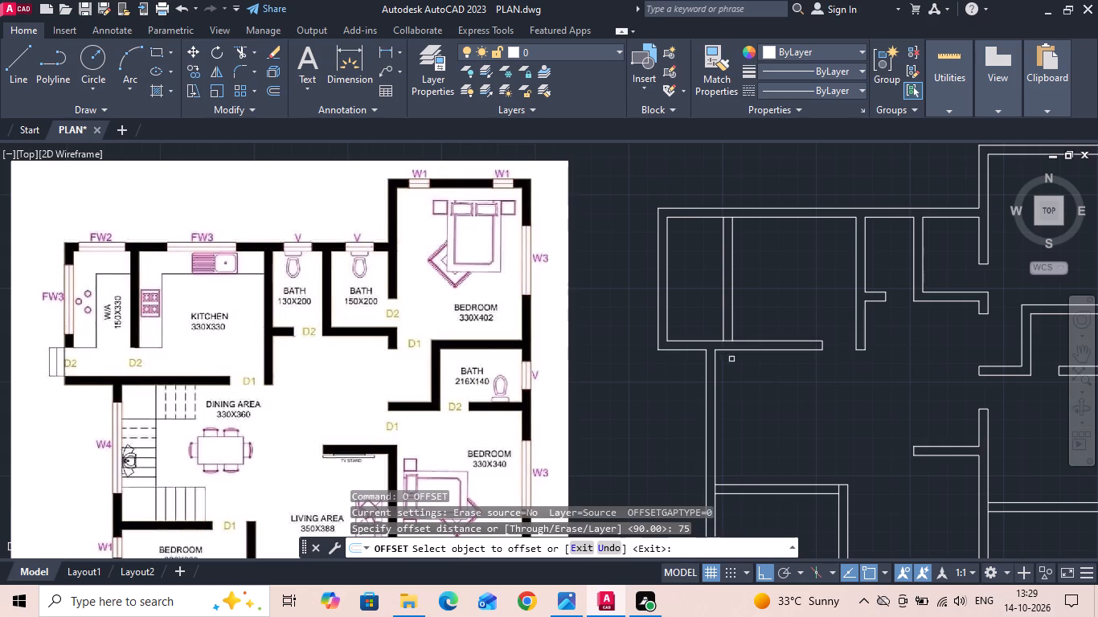
scroll(726, 347, up, 1)
drag(689, 336, 686, 318)
click(686, 283)
key(Escape)
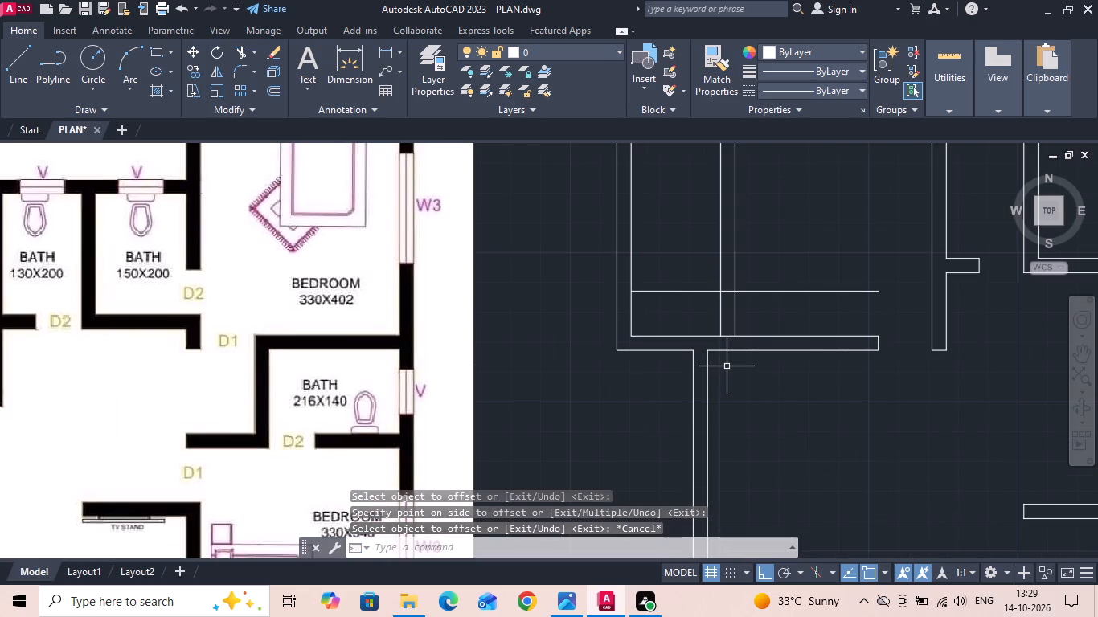
text(TR)
key(space)
drag(687, 281, 788, 278)
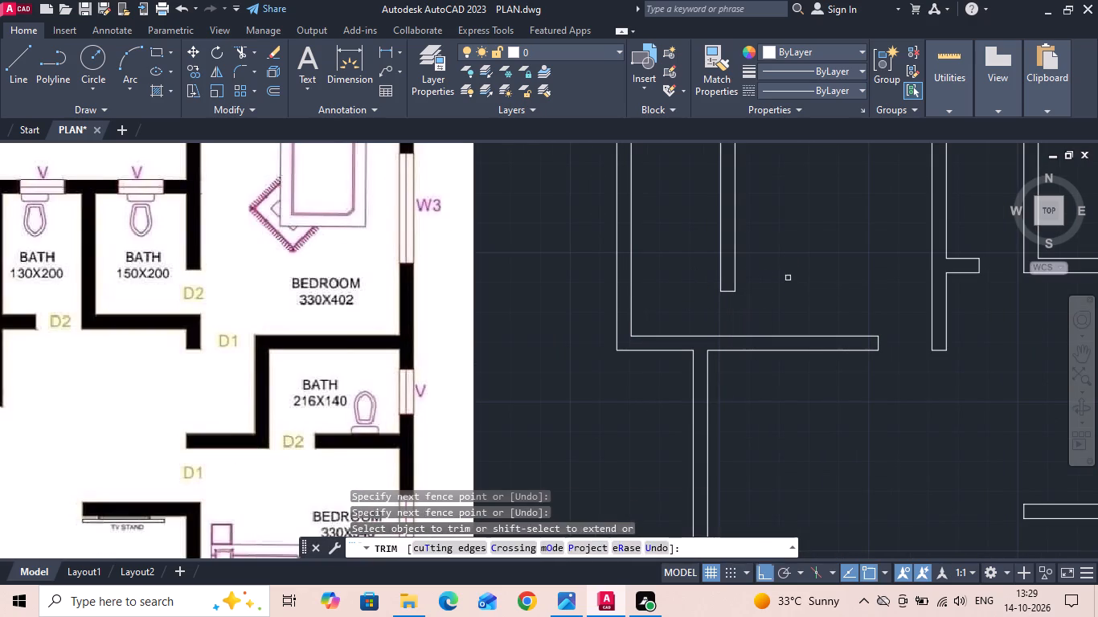
key(Escape)
Save the drawing.
key(ctrl+s)
key(ctrl+s)
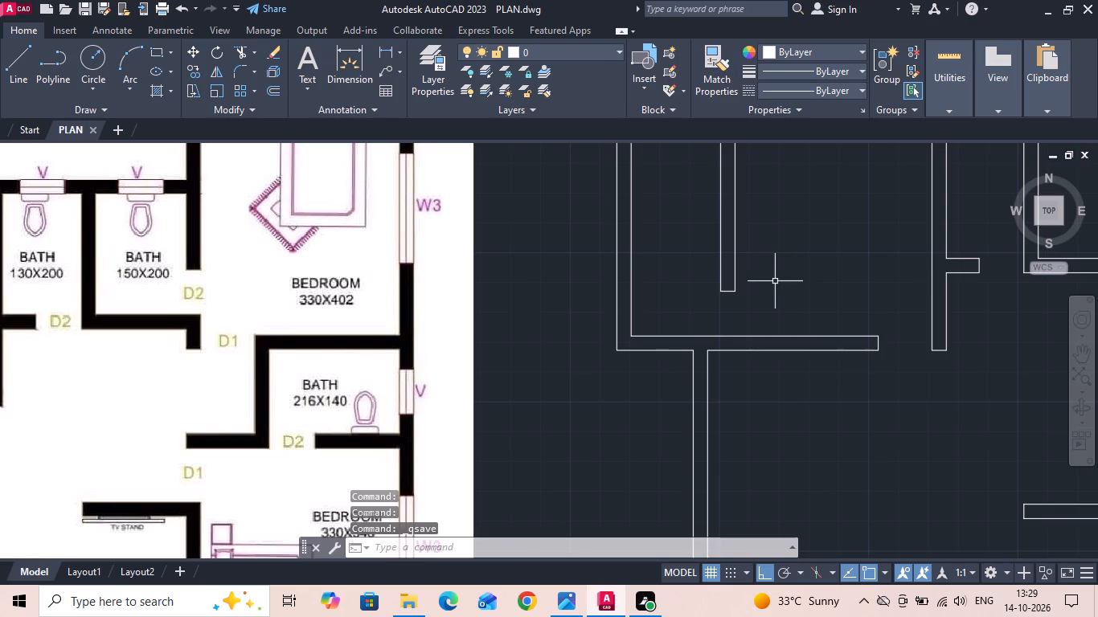
Cut the D2 opening in the W/A's outer left wall by extending the partition's end line and lower wall line across it and trimming.
key(Escape)
text(EX)
key(space)
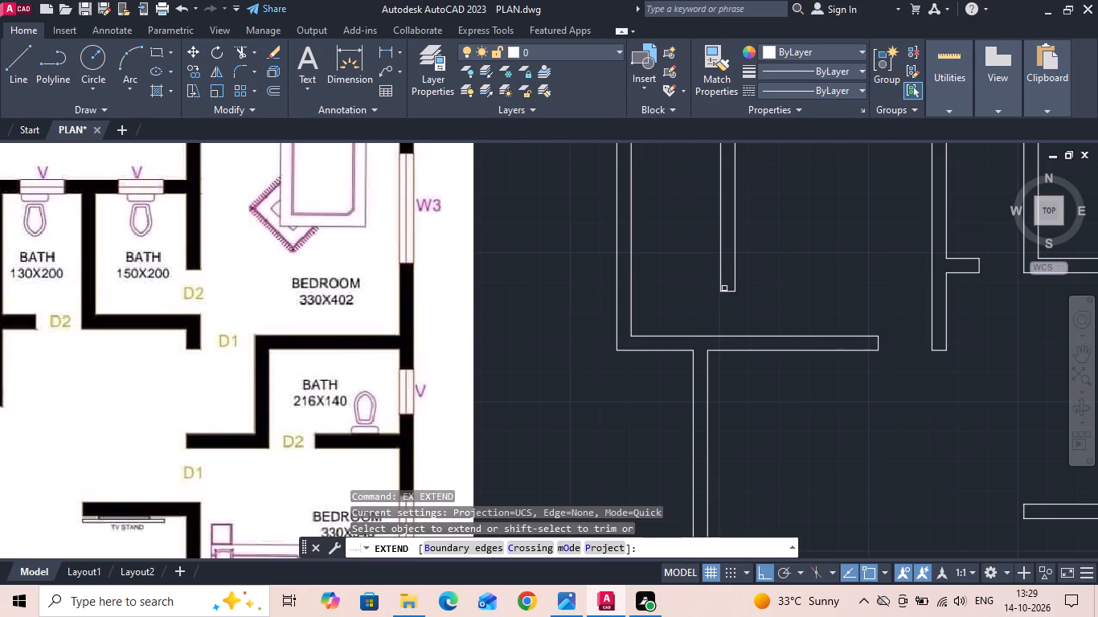
click(727, 290)
click(643, 297)
click(650, 342)
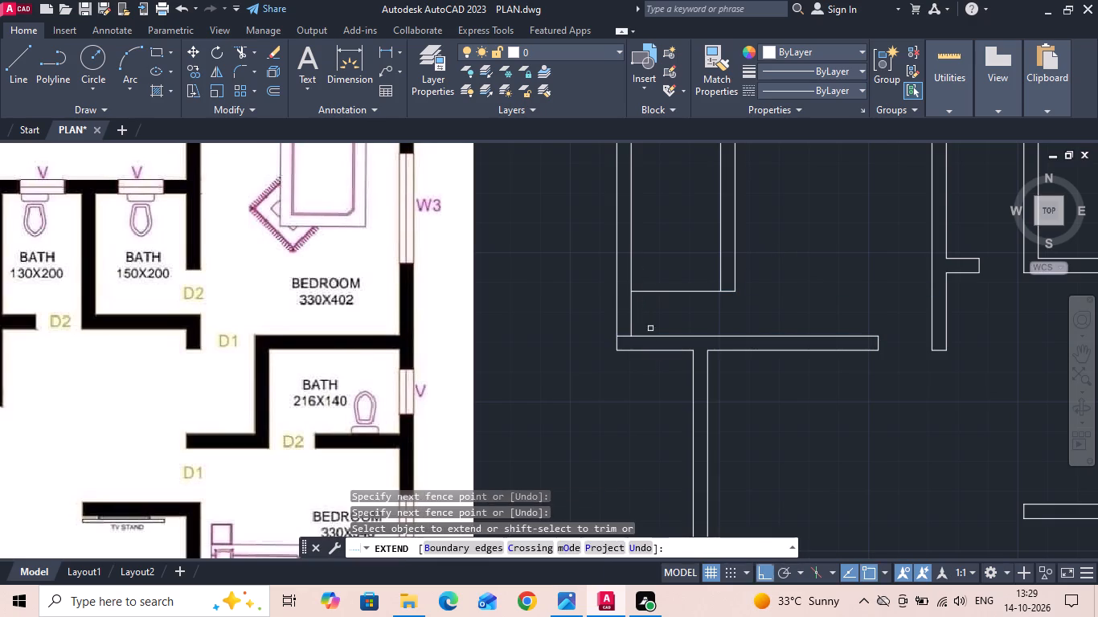
click(653, 295)
click(649, 274)
key(Escape)
text(TR)
key(space)
drag(653, 317, 548, 314)
drag(674, 301, 676, 250)
scroll(675, 259, down, 1)
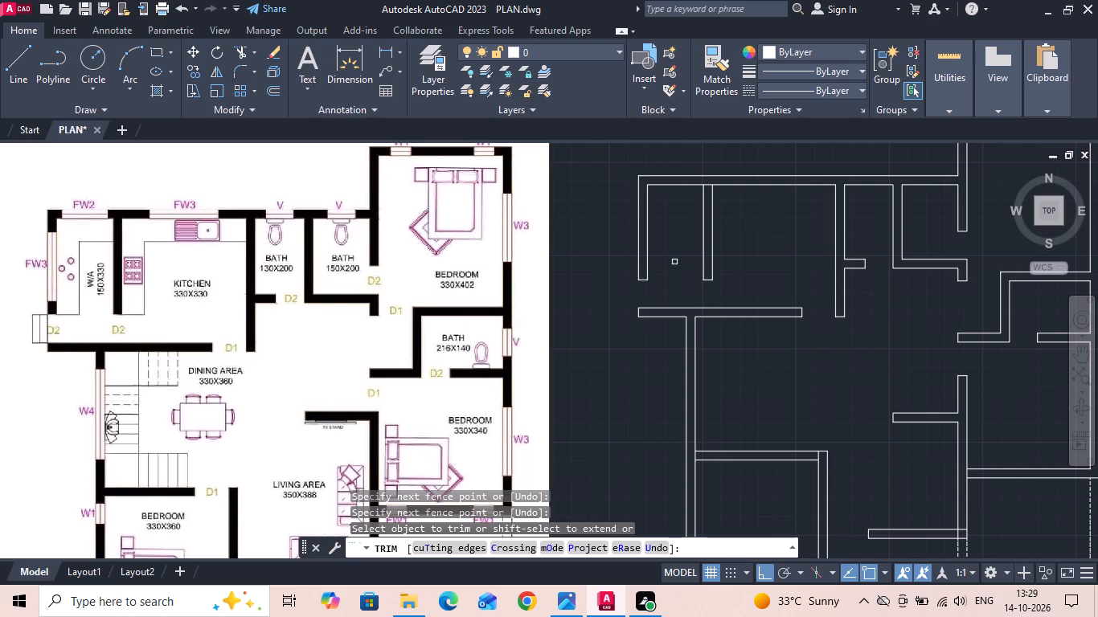
key(Escape)
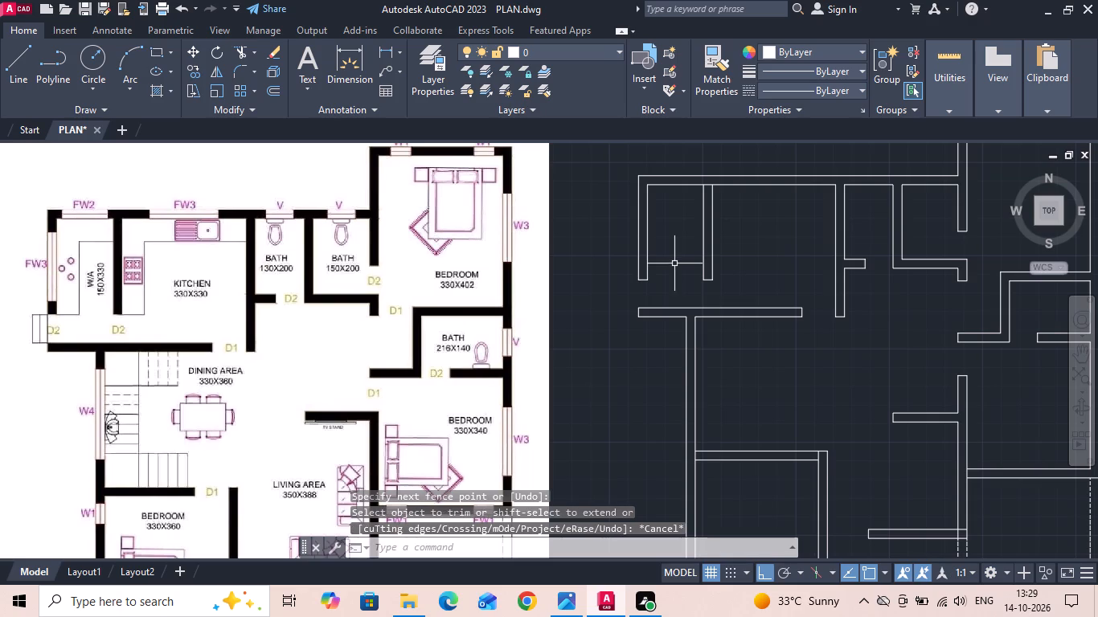
Save the drawing.
key(ctrl+s)
key(ctrl+s)
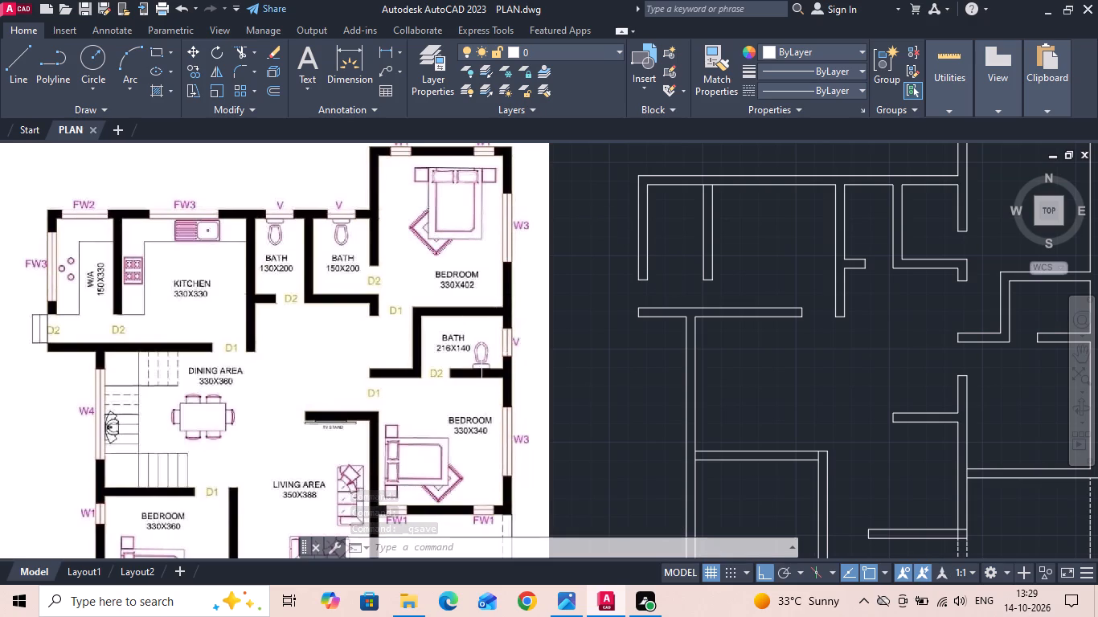
Trim the overlapping lines where the wall between the living area and sitout meets the living area's right wall.
middle_drag(685, 329, 676, 301)
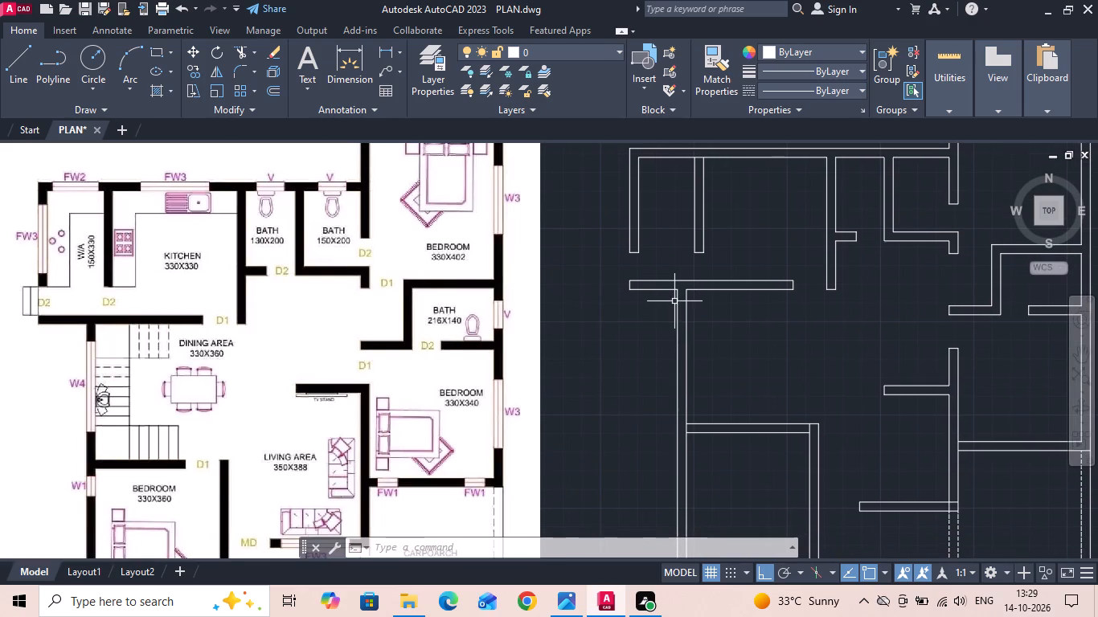
scroll(640, 295, down, 1)
middle_drag(643, 313, 615, 284)
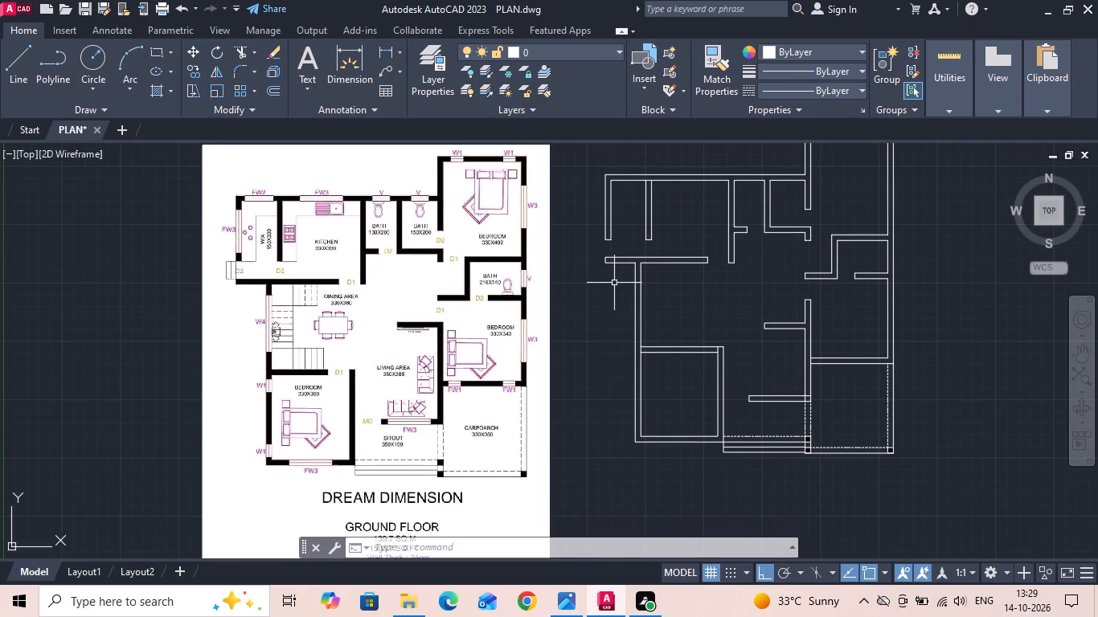
scroll(837, 415, up, 1)
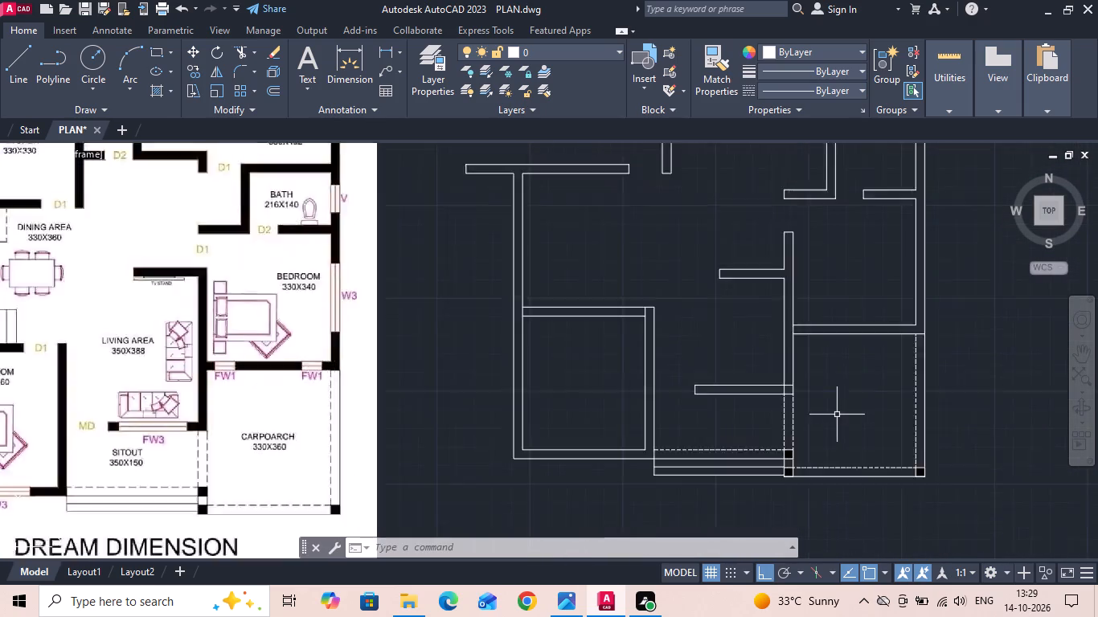
scroll(837, 415, up, 1)
scroll(777, 380, up, 2)
key(t)
key(r)
key(space)
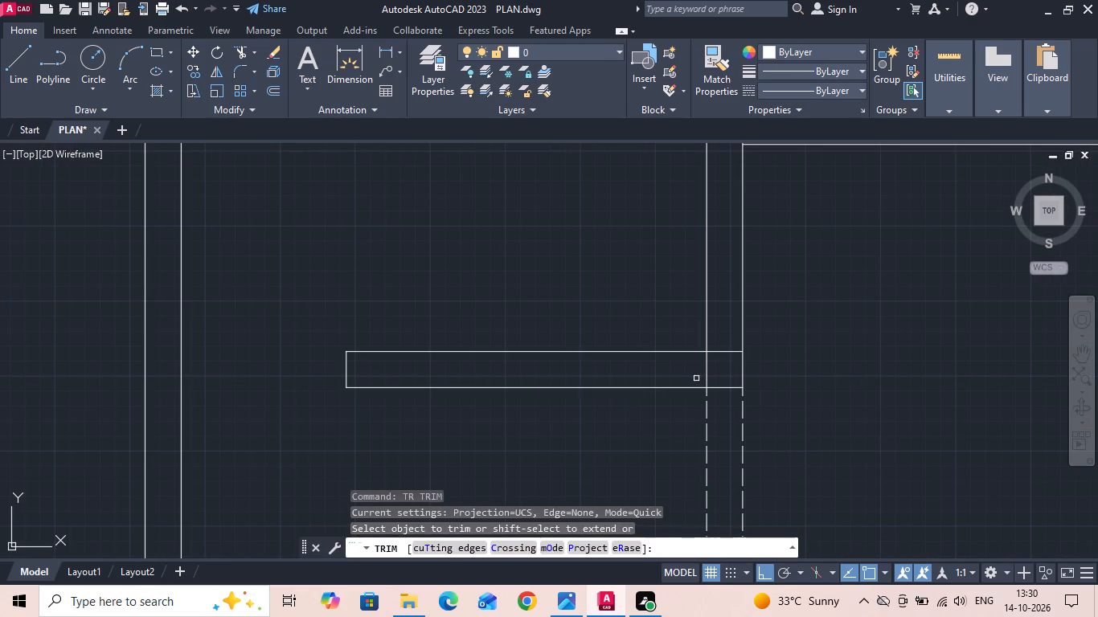
drag(696, 378, 738, 344)
key(Escape)
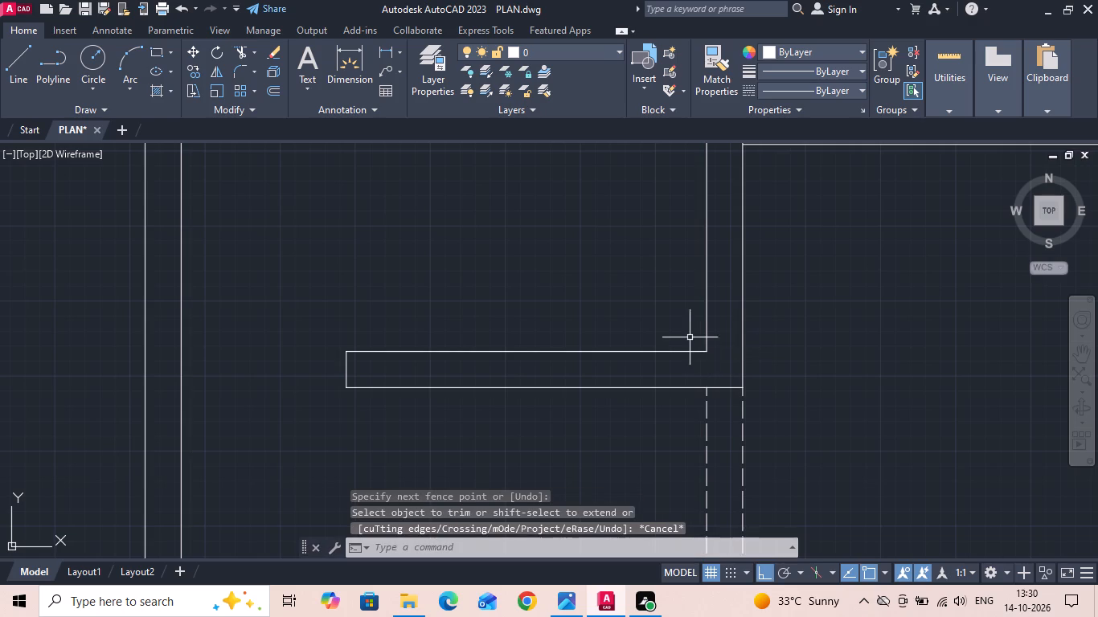
scroll(678, 333, down, 1)
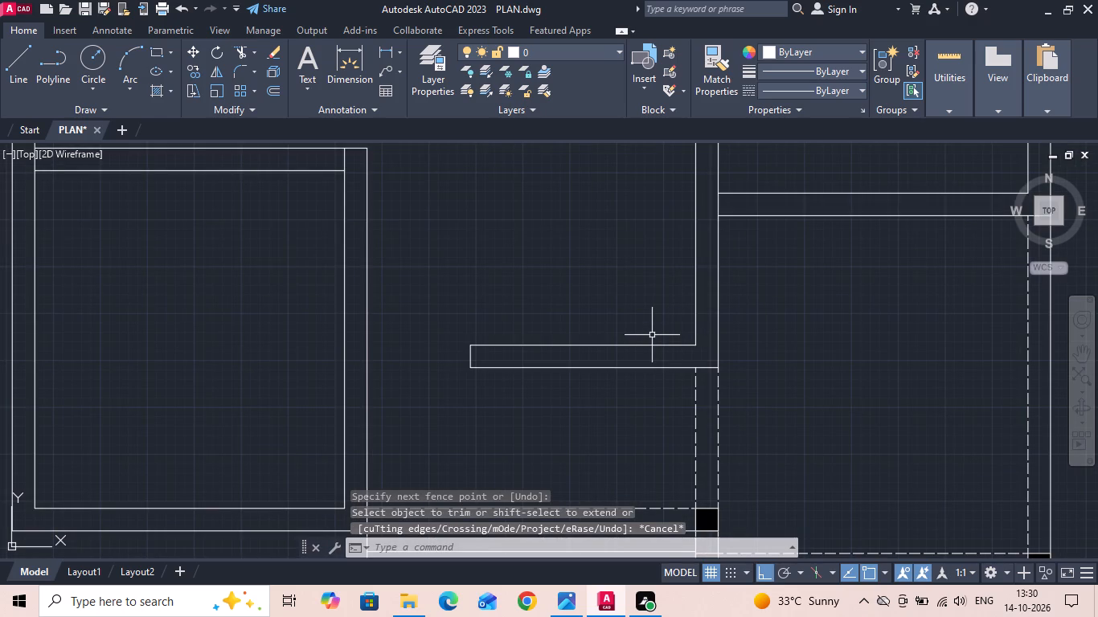
Save the drawing with the cleaned-up living area wall corner.
key(ctrl+s)
key(ctrl+s)
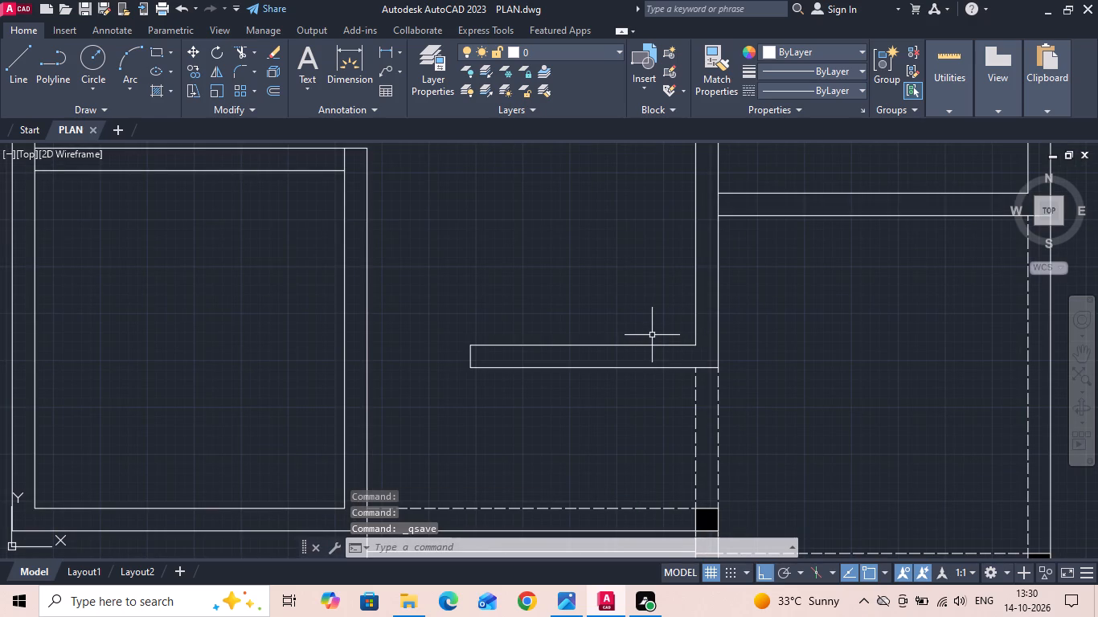
key(ctrl+s)
key(ctrl+s)
key(ctrl+s)
key(ctrl+s)
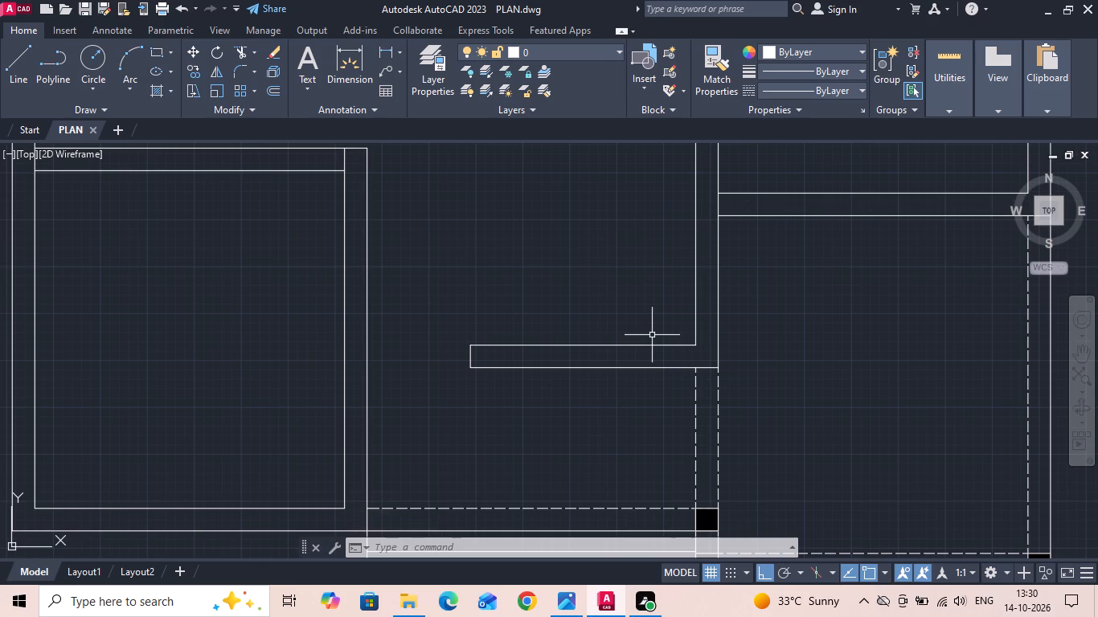
key(Escape)
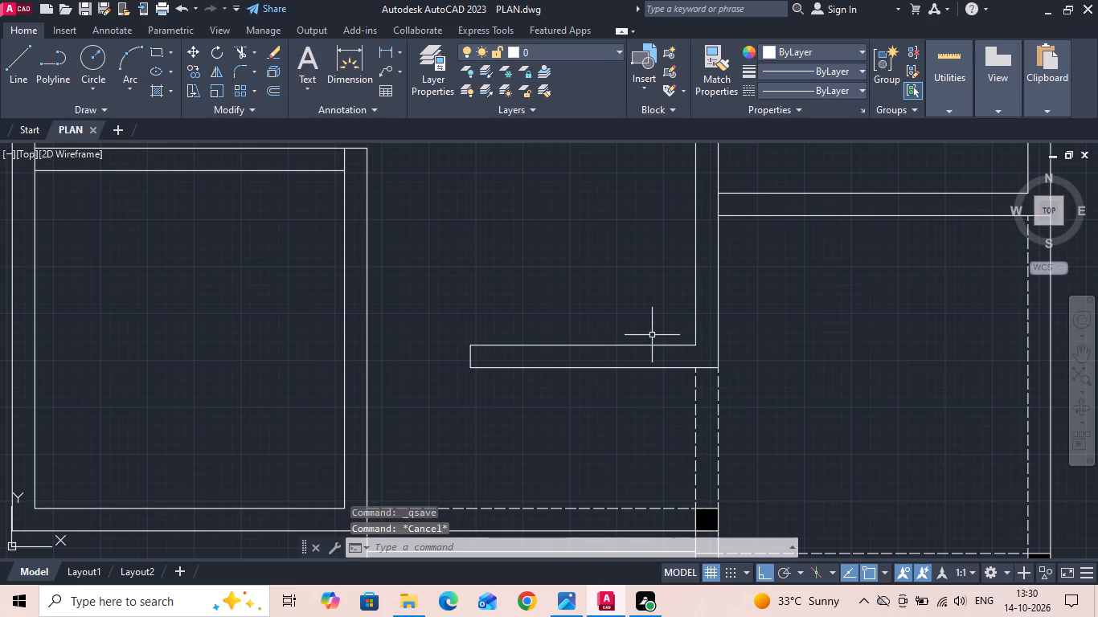
key(ctrl+s)
key(ctrl+s)
key(ctrl+s)
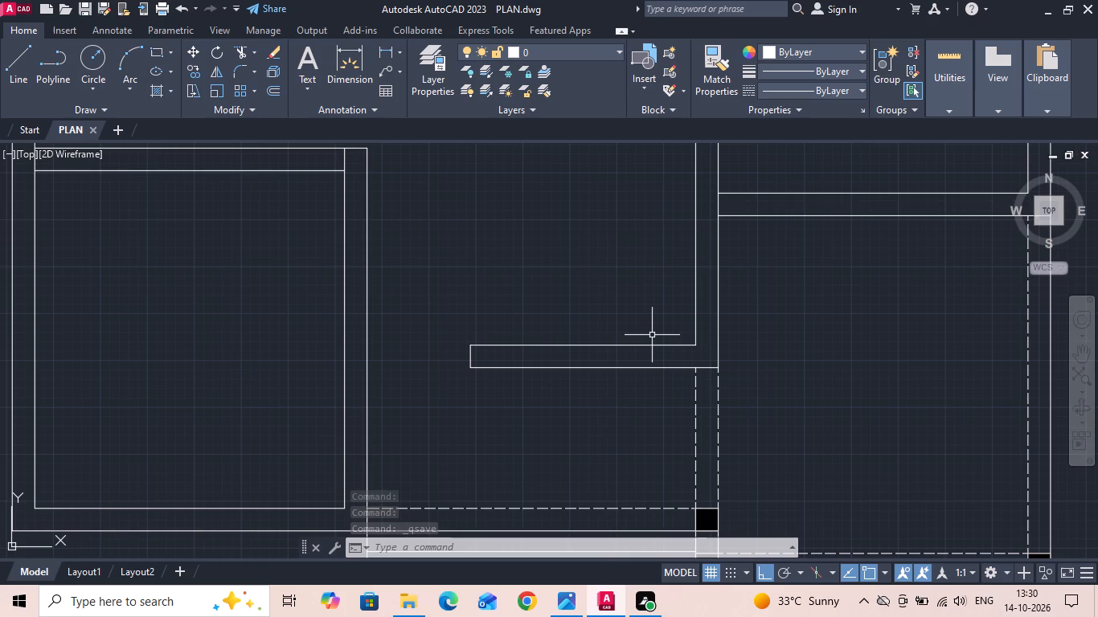
key(ctrl+s)
key(ctrl+s)
key(ctrl+s)
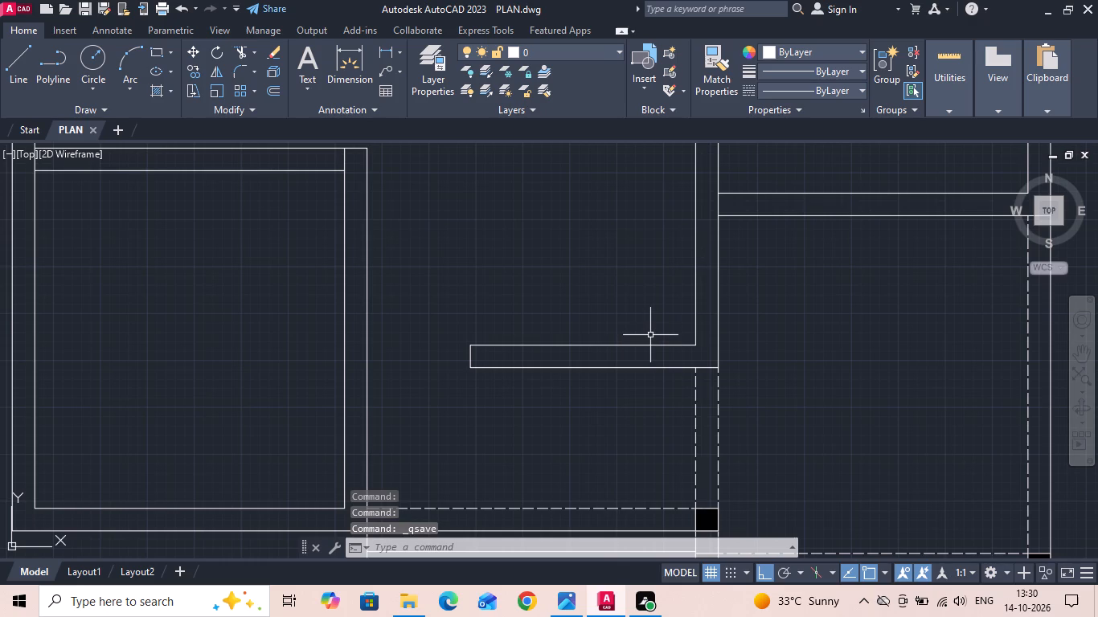
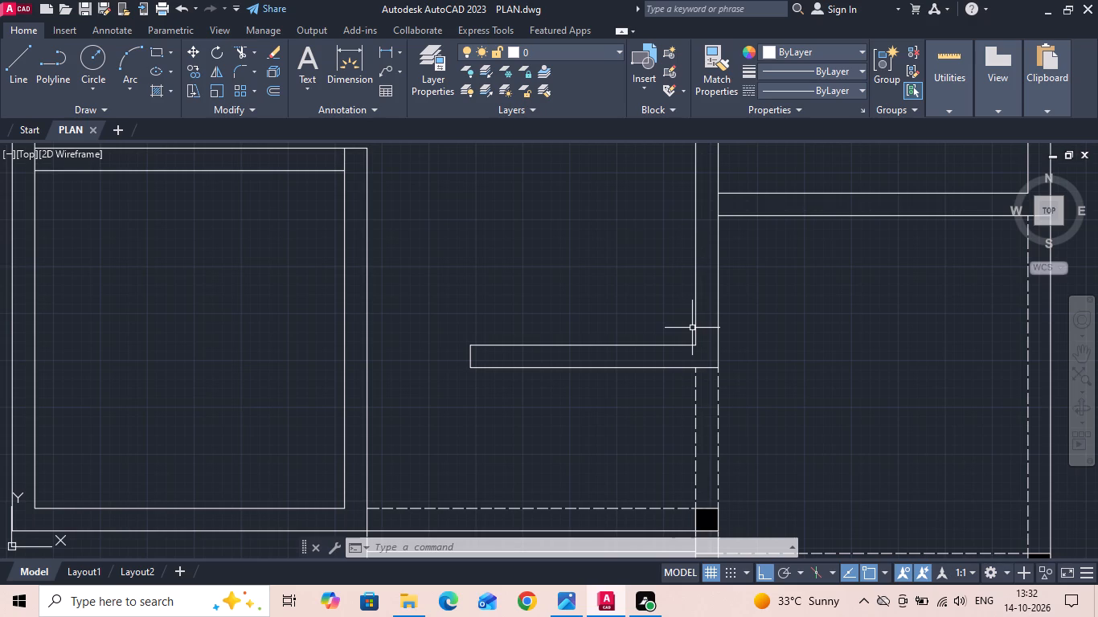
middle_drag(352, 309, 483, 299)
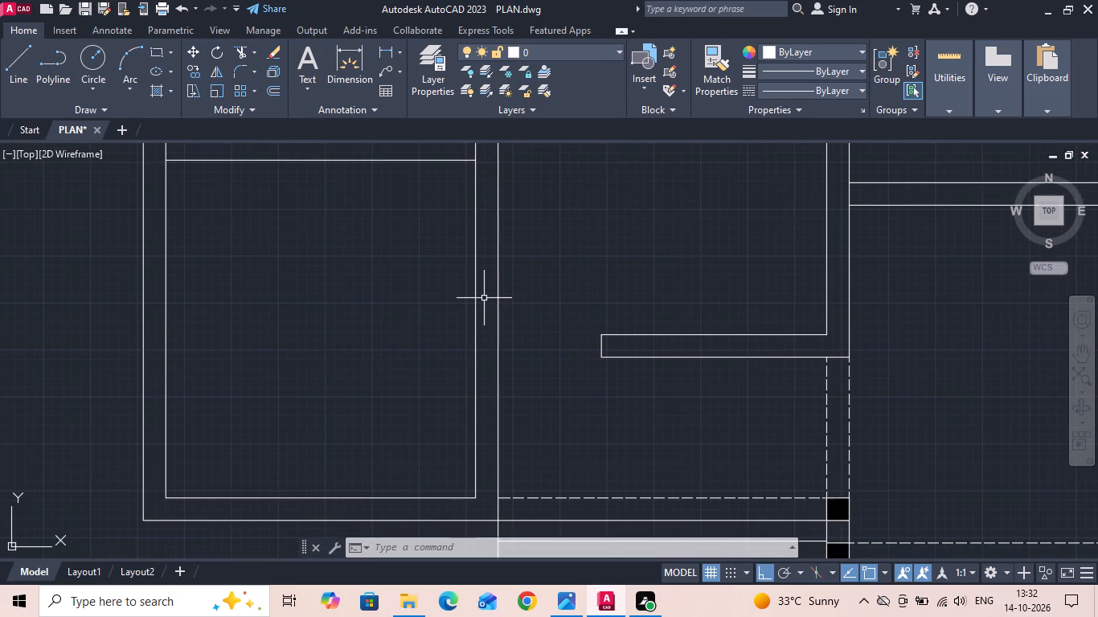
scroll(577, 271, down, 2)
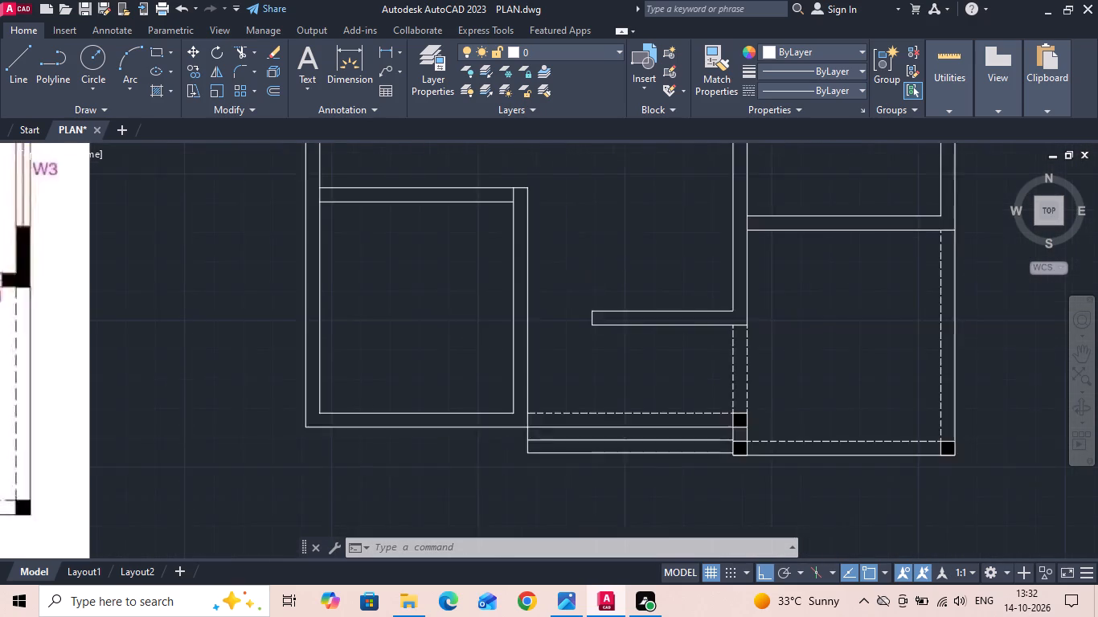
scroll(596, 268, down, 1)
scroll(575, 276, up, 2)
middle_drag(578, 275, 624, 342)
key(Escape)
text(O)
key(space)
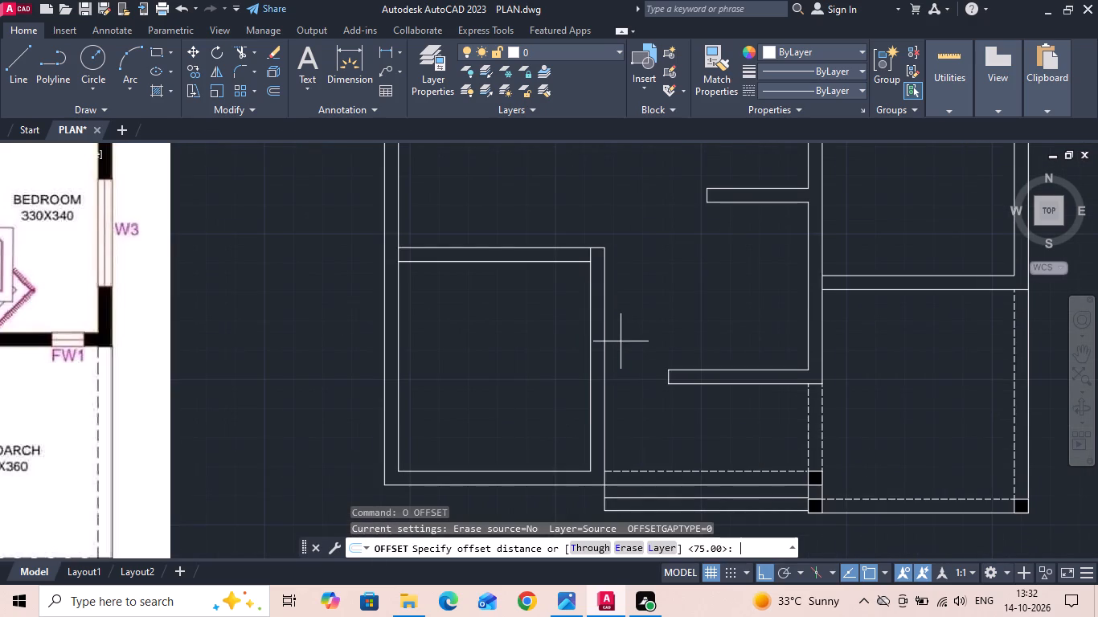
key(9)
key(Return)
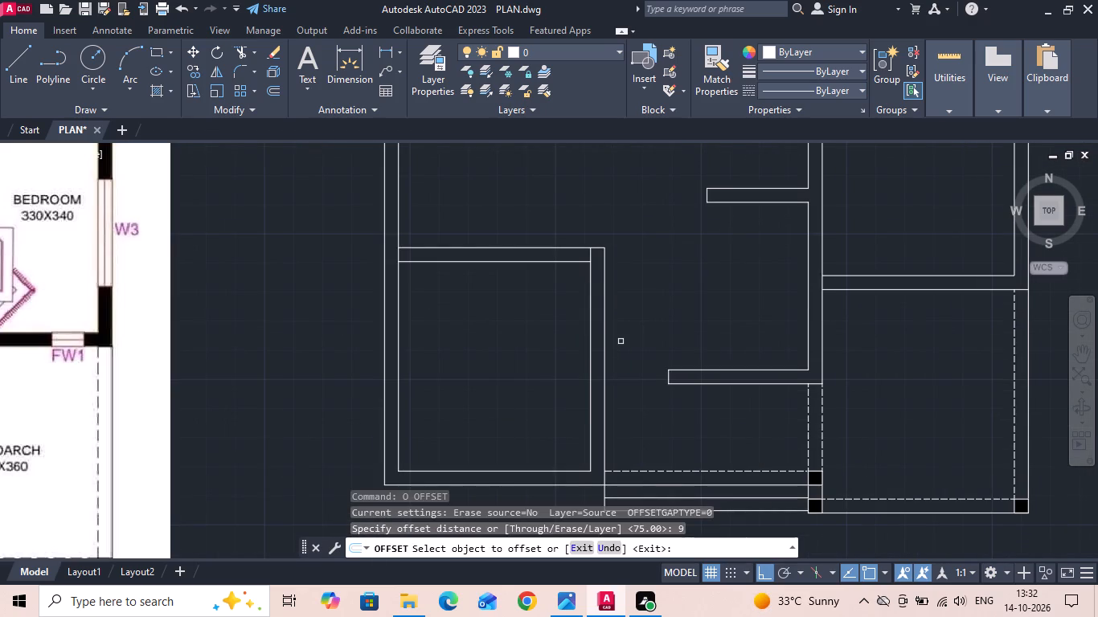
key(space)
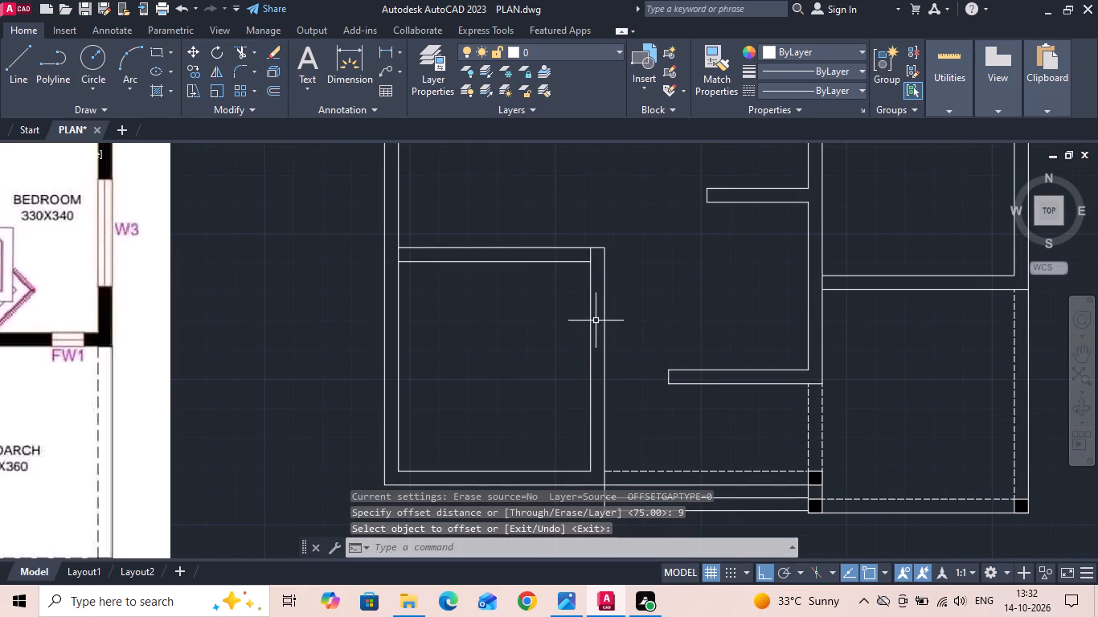
Offset the inner line of the lower-left bedroom's right wall by 90 towards the room's interior.
key(space)
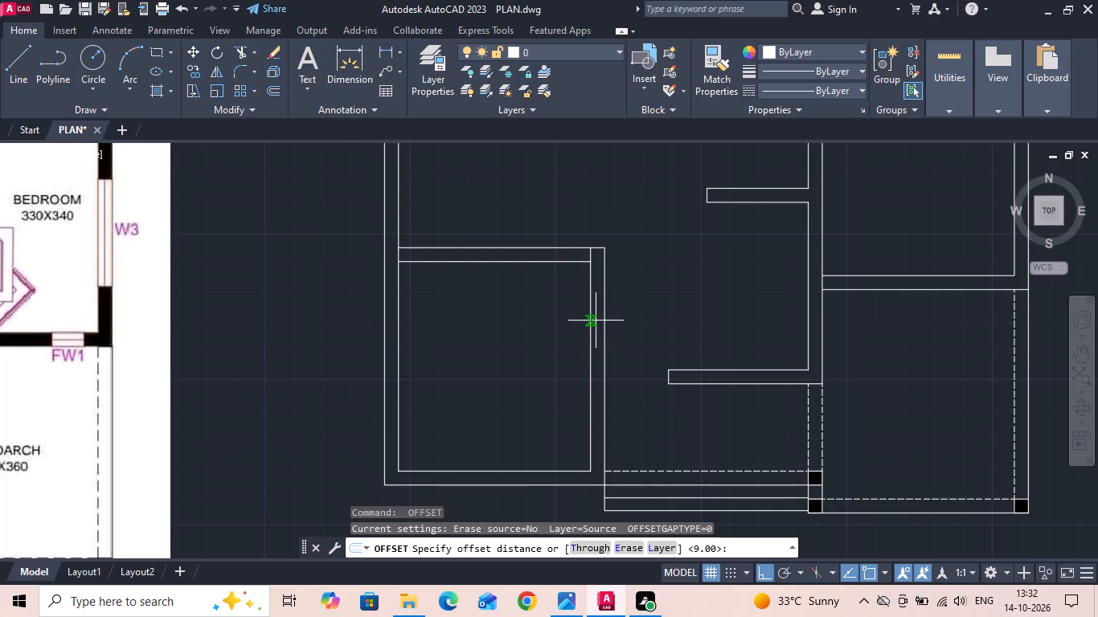
text(90)
key(Return)
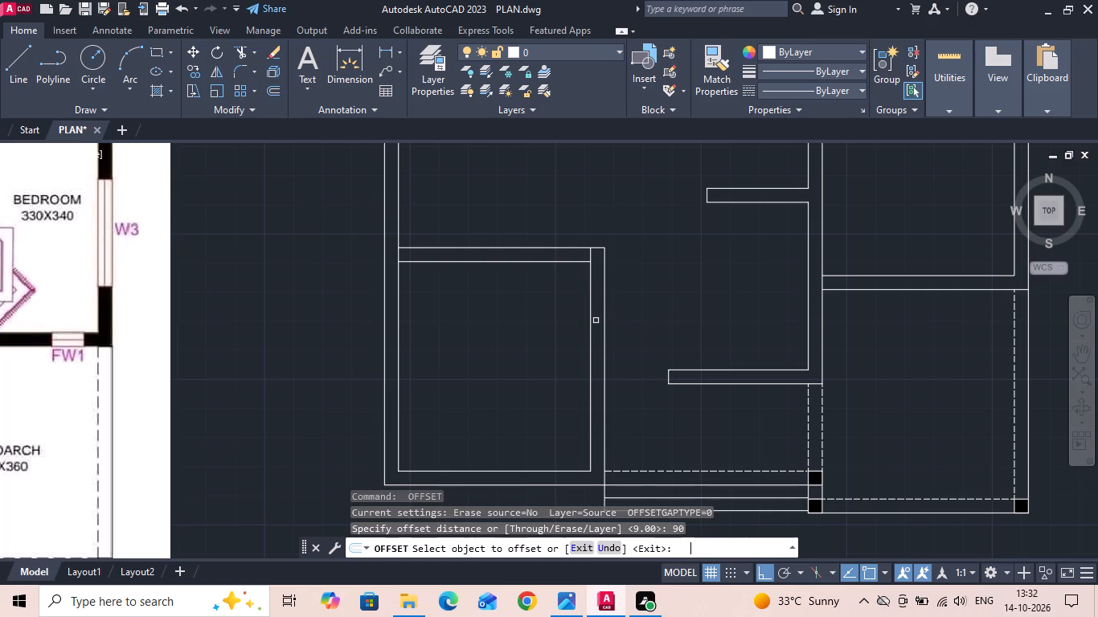
click(590, 312)
click(452, 333)
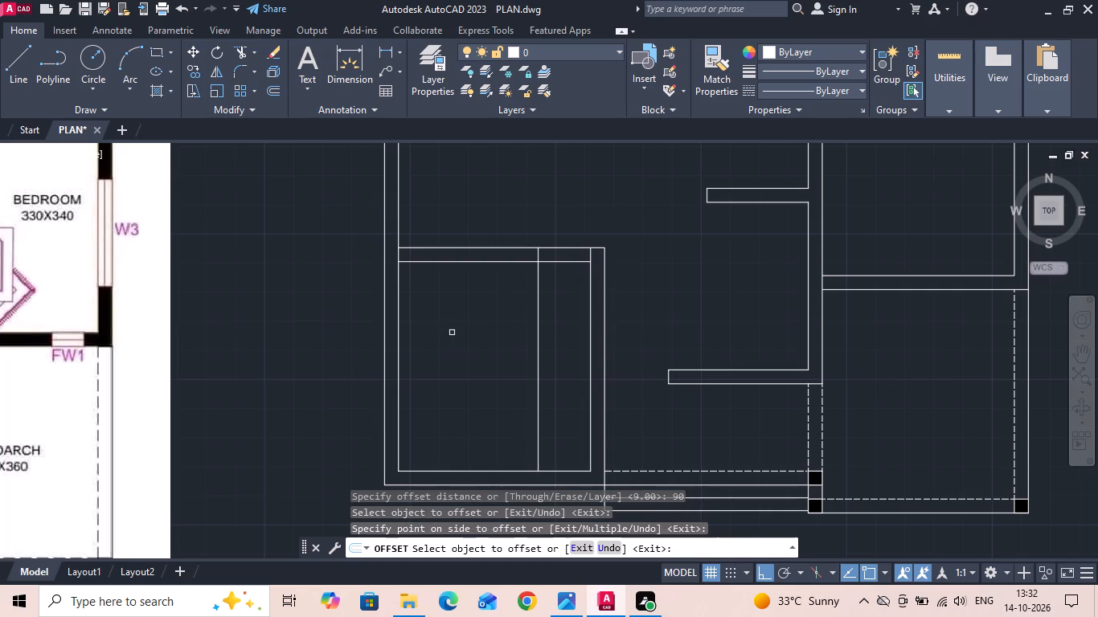
key(Escape)
Trim the bedroom's upper wall to form the 90-wide door opening, and clear the line across its junction with the outer wall.
text(TR)
key(space)
drag(507, 354, 559, 251)
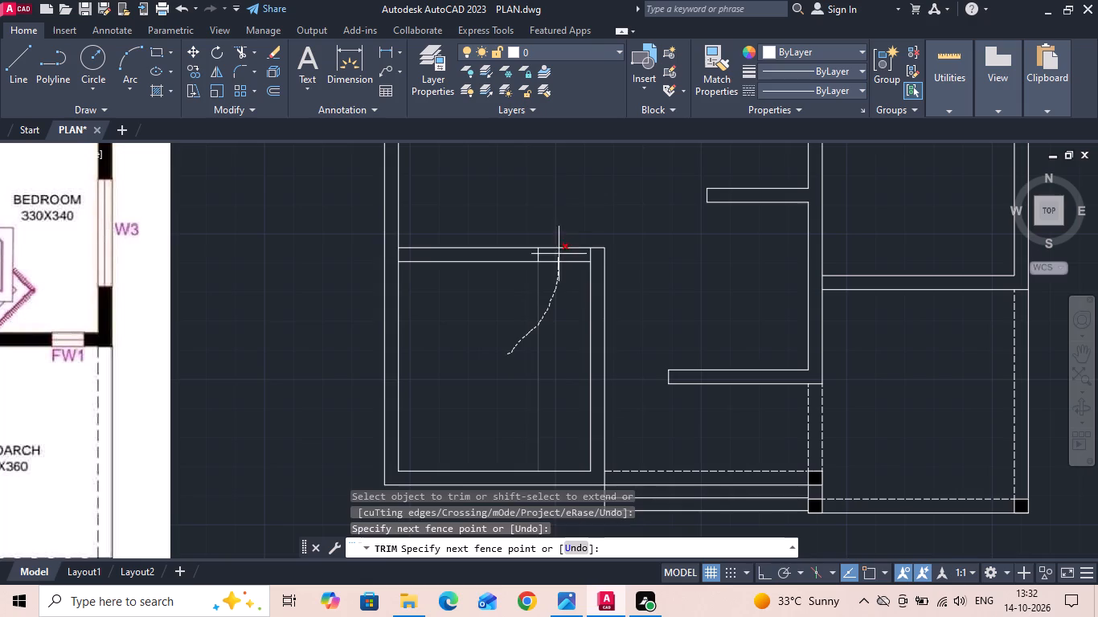
drag(559, 251, 568, 196)
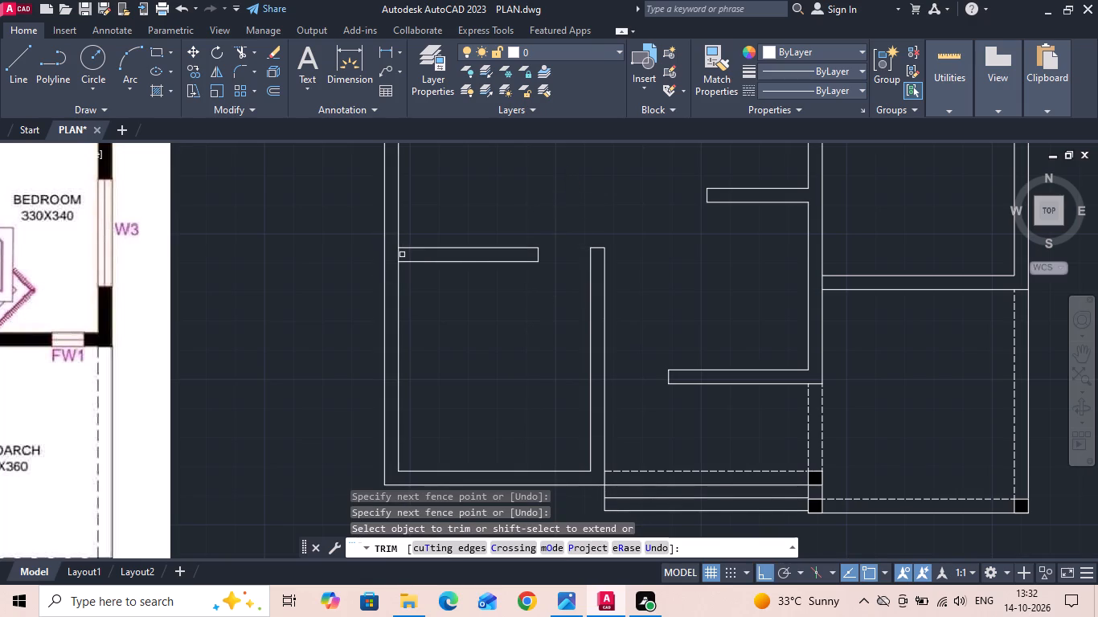
click(397, 253)
key(Escape)
Save the drawing.
scroll(539, 334, down, 1)
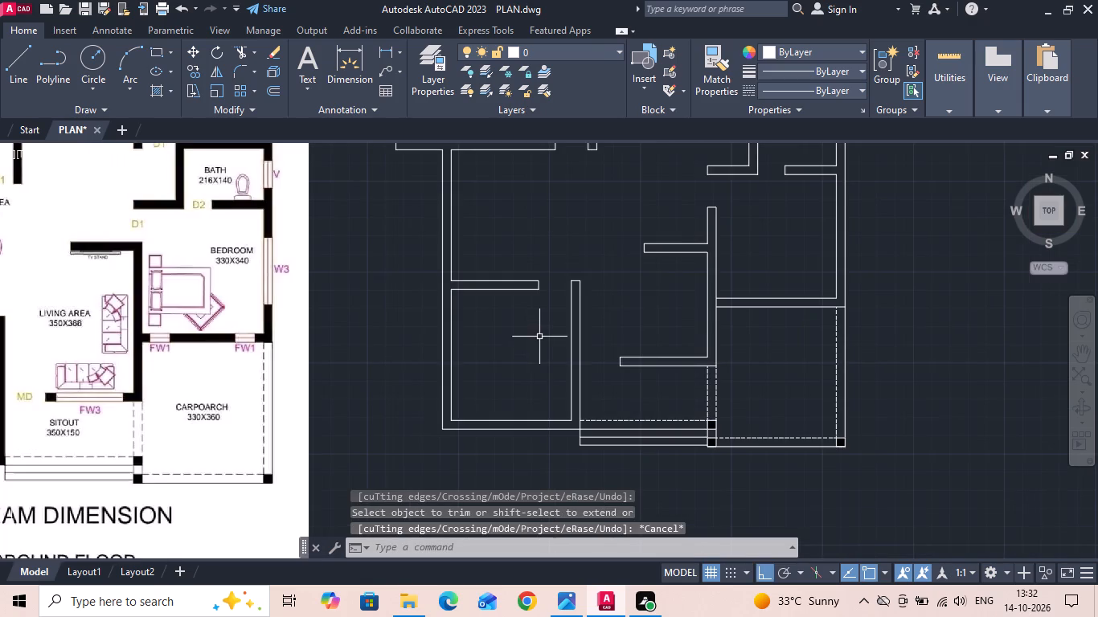
scroll(539, 337, down, 1)
middle_drag(539, 339, 724, 337)
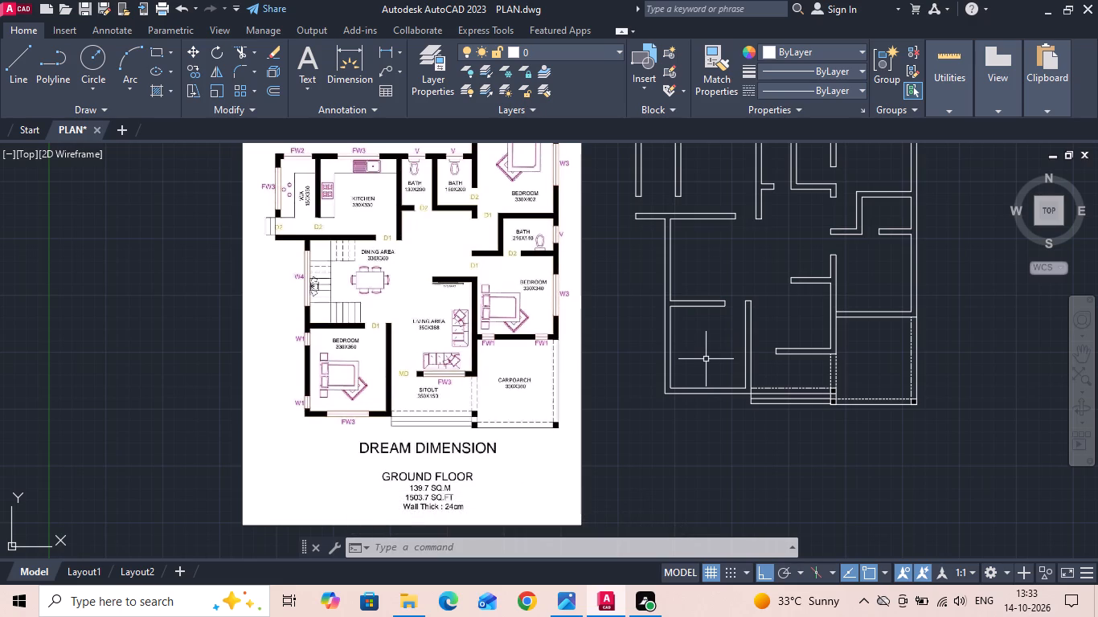
key(Escape)
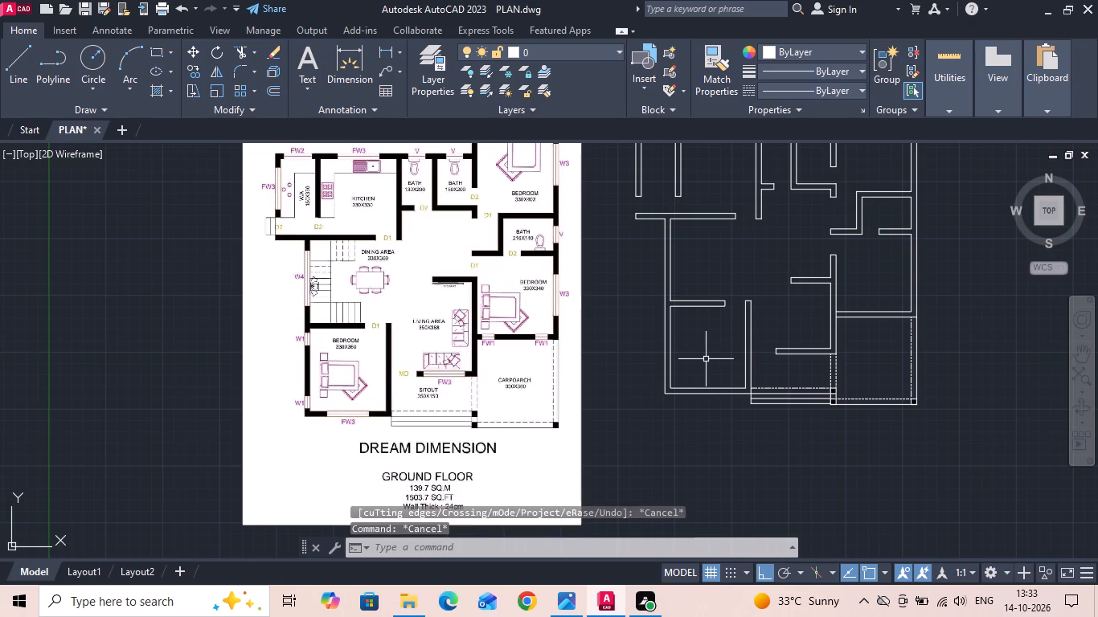
key(ctrl+s)
key(ctrl+s)
key(ctrl+s)
key(ctrl+s)
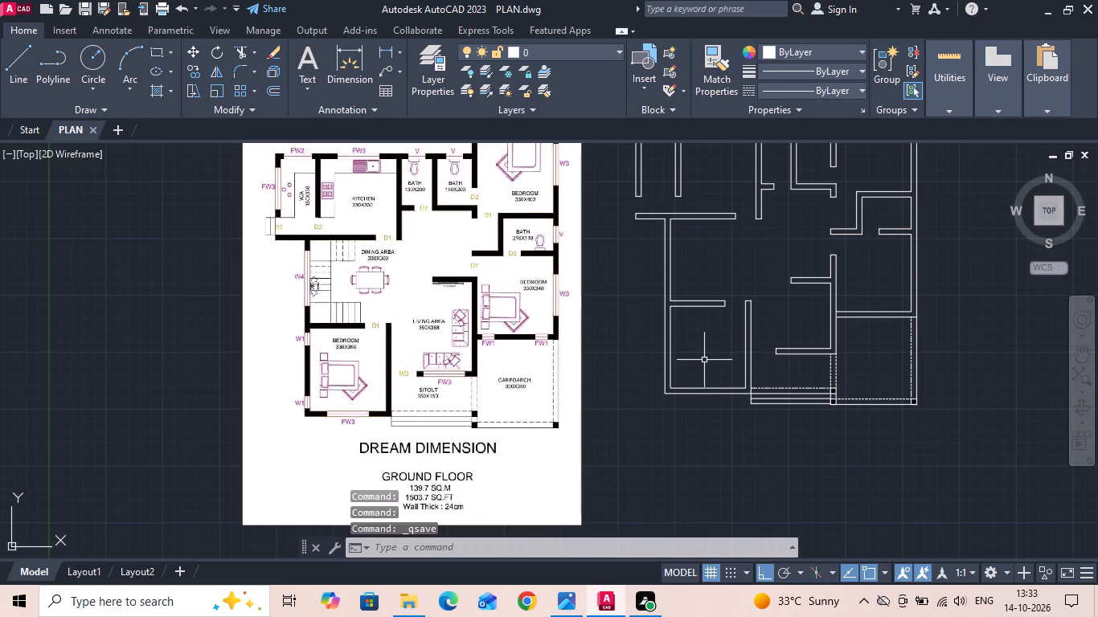
Trim the line segment crossing the junction of the living-area wall and the wall between bedroom and car porch.
scroll(704, 360, down, 1)
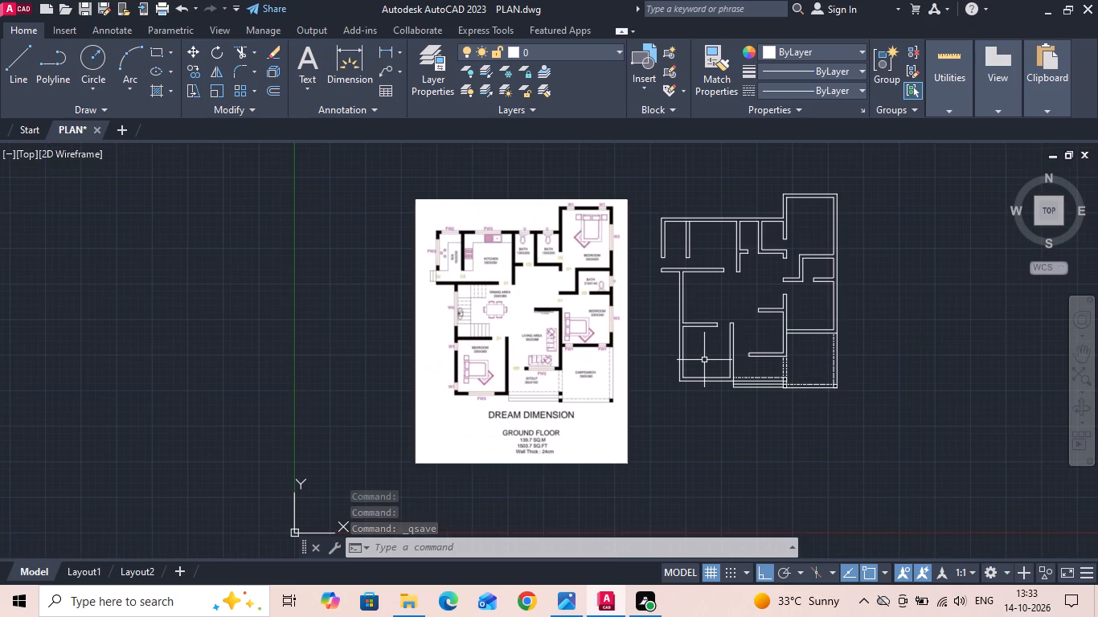
scroll(704, 360, up, 1)
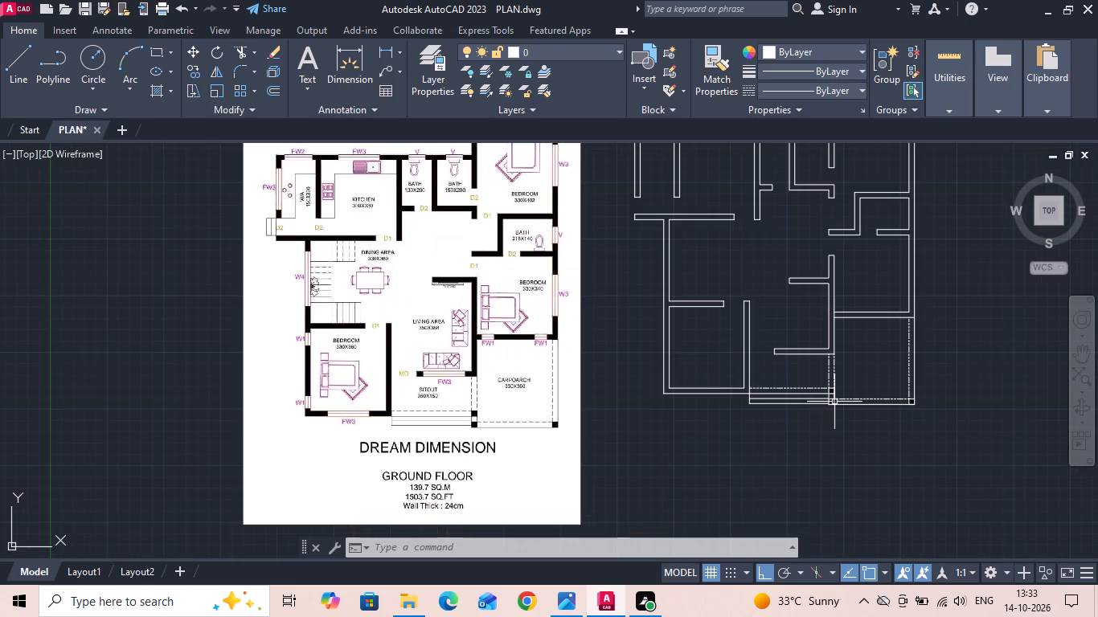
middle_drag(821, 477, 813, 476)
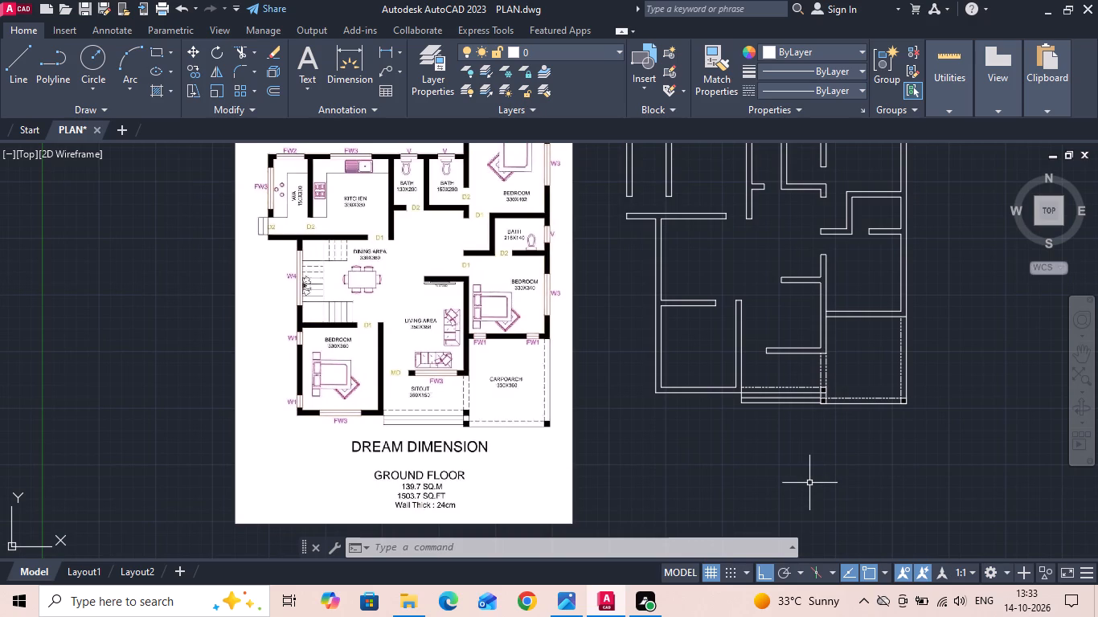
text(TR)
key(space)
key(space)
scroll(835, 389, up, 1)
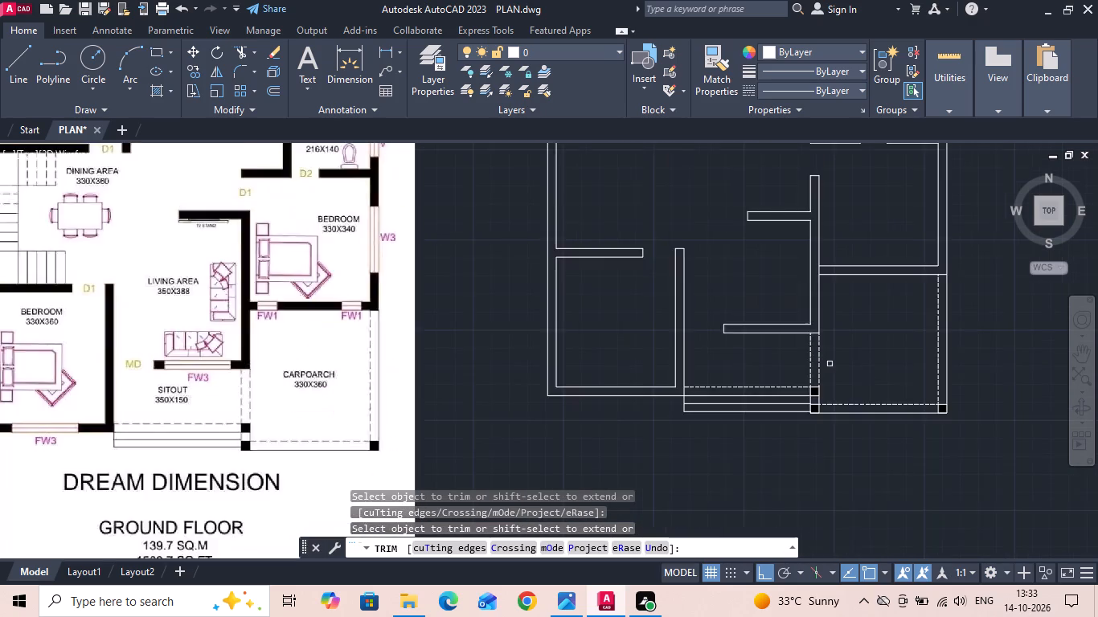
scroll(826, 313, up, 1)
click(813, 247)
key(Escape)
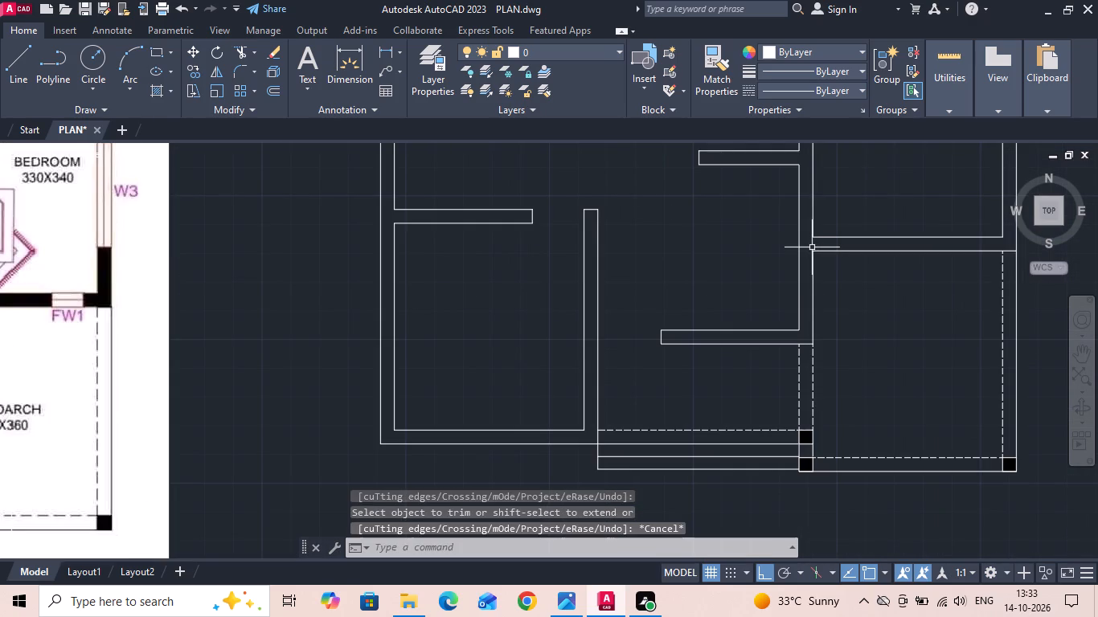
Save the drawing with the trimmed wall junction.
key(ctrl+s)
key(ctrl+s)
key(ctrl+s)
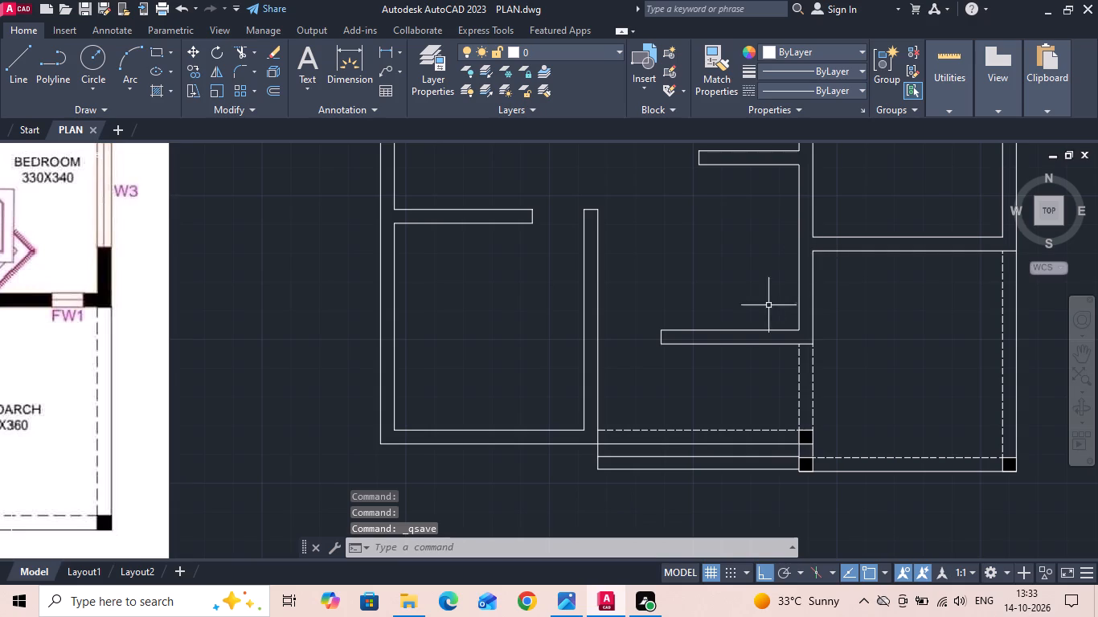
scroll(732, 349, down, 1)
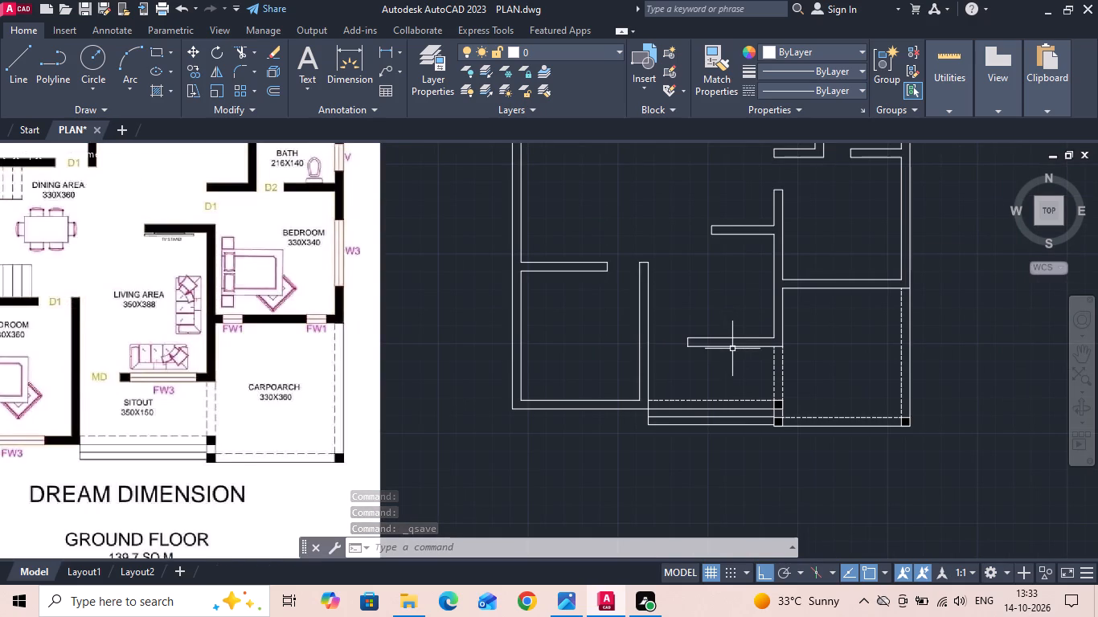
key(Escape)
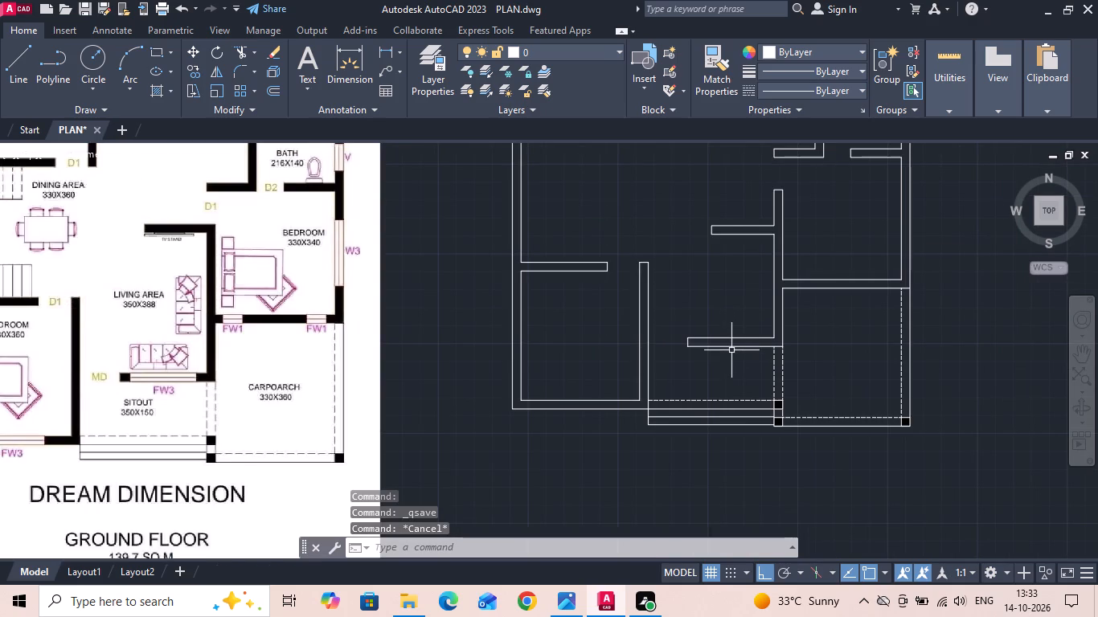
key(ctrl+s)
key(ctrl+s)
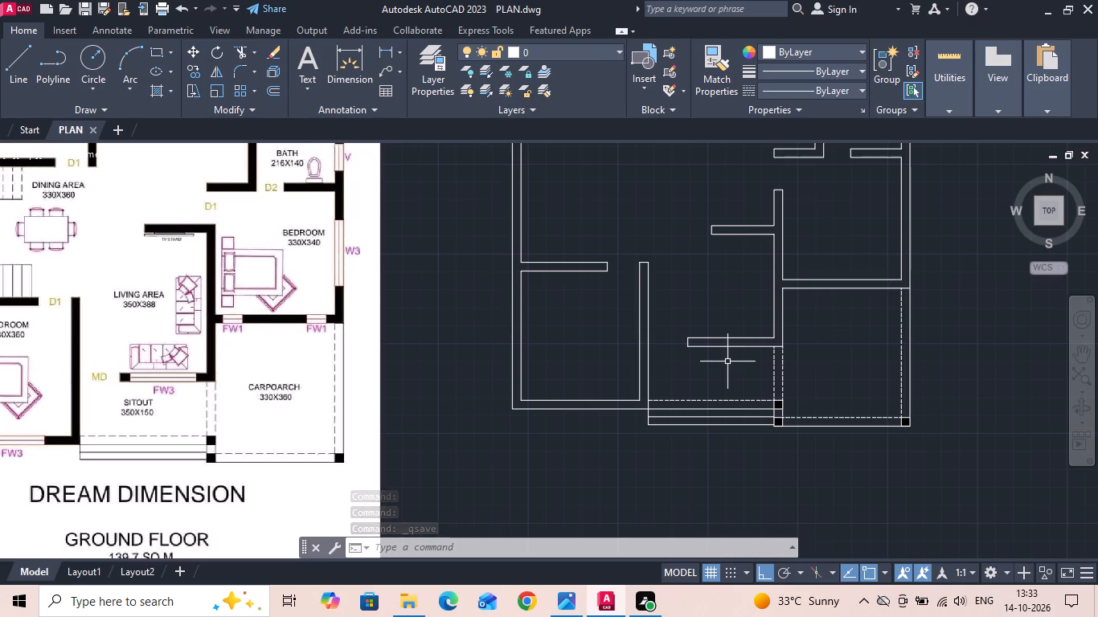
Measure the width of the FW1 window nearest the living-area wall in the reference image.
middle_drag(725, 360, 722, 346)
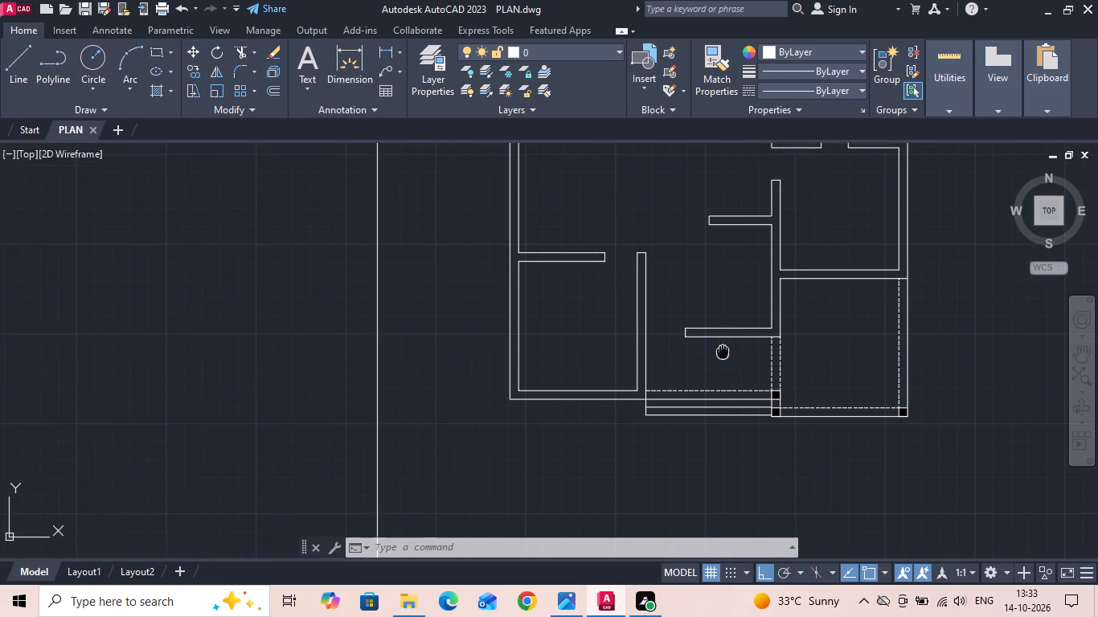
middle_drag(722, 346, 721, 339)
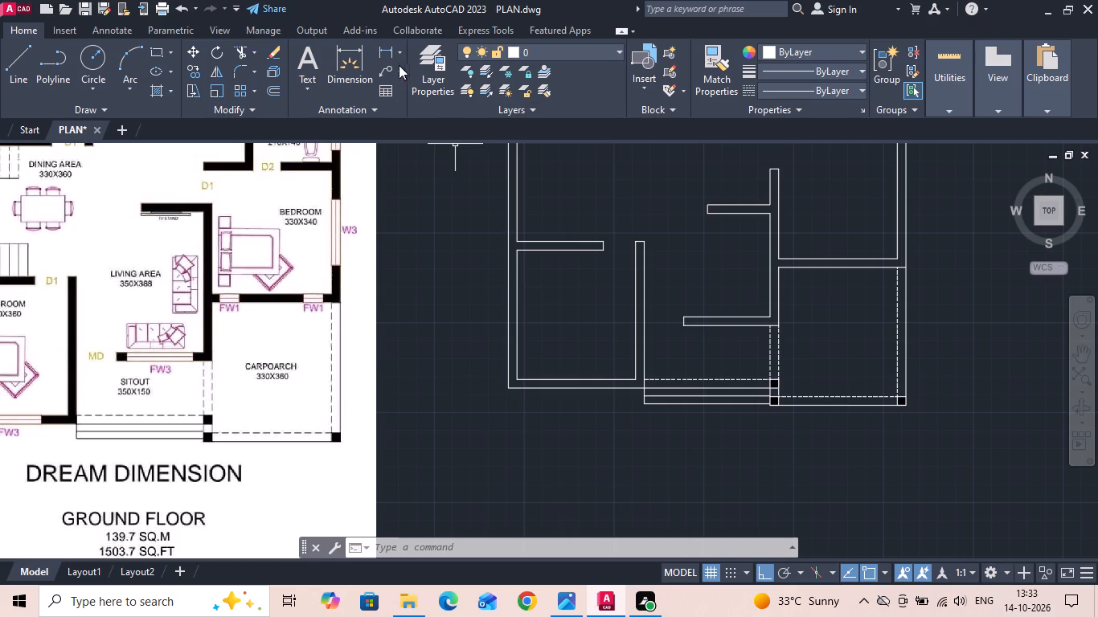
click(389, 47)
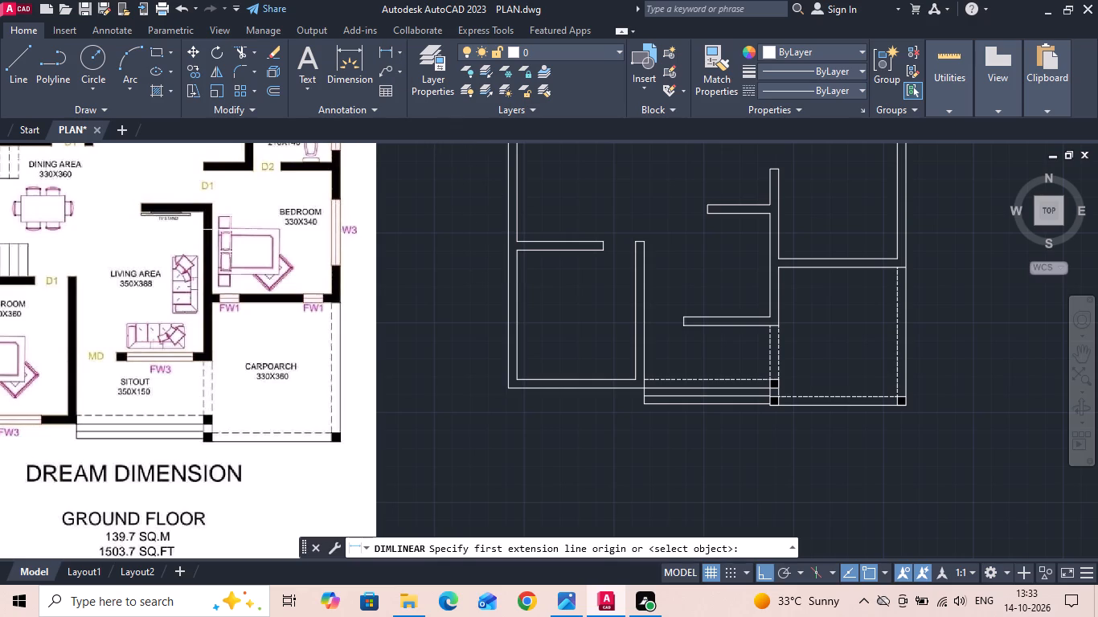
scroll(228, 235, up, 1)
scroll(213, 359, up, 2)
scroll(193, 286, up, 1)
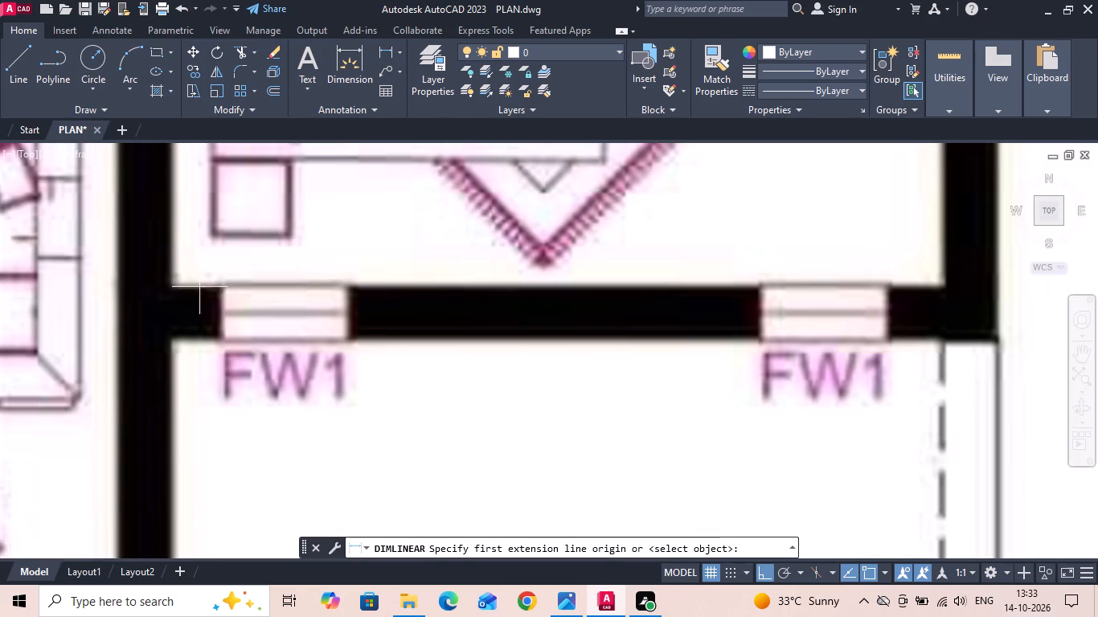
click(222, 288)
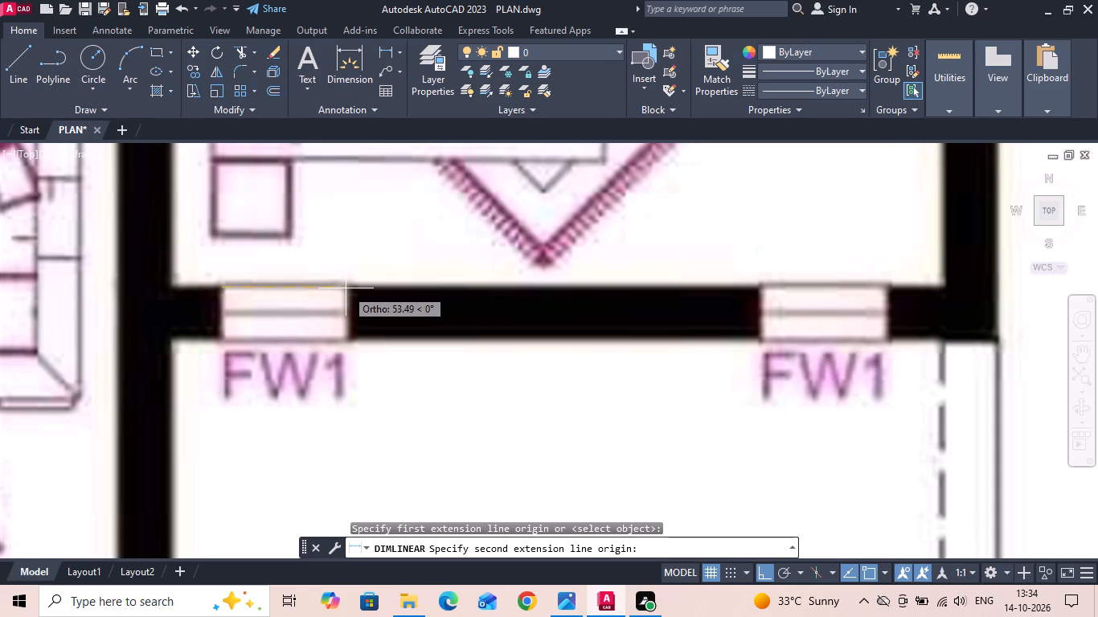
scroll(346, 288, up, 2)
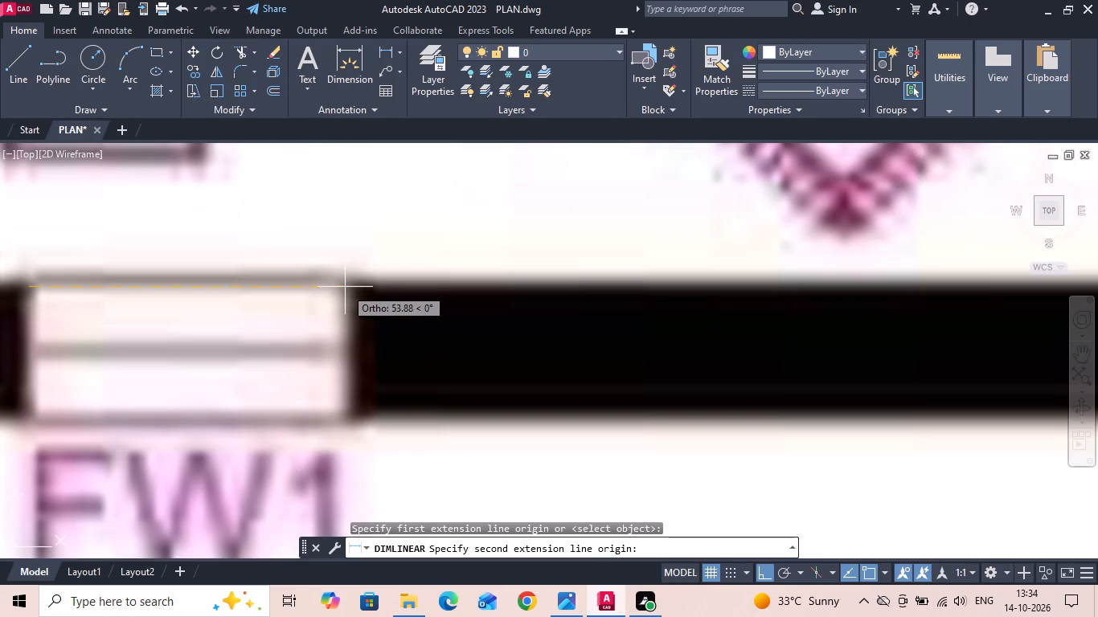
key(Escape)
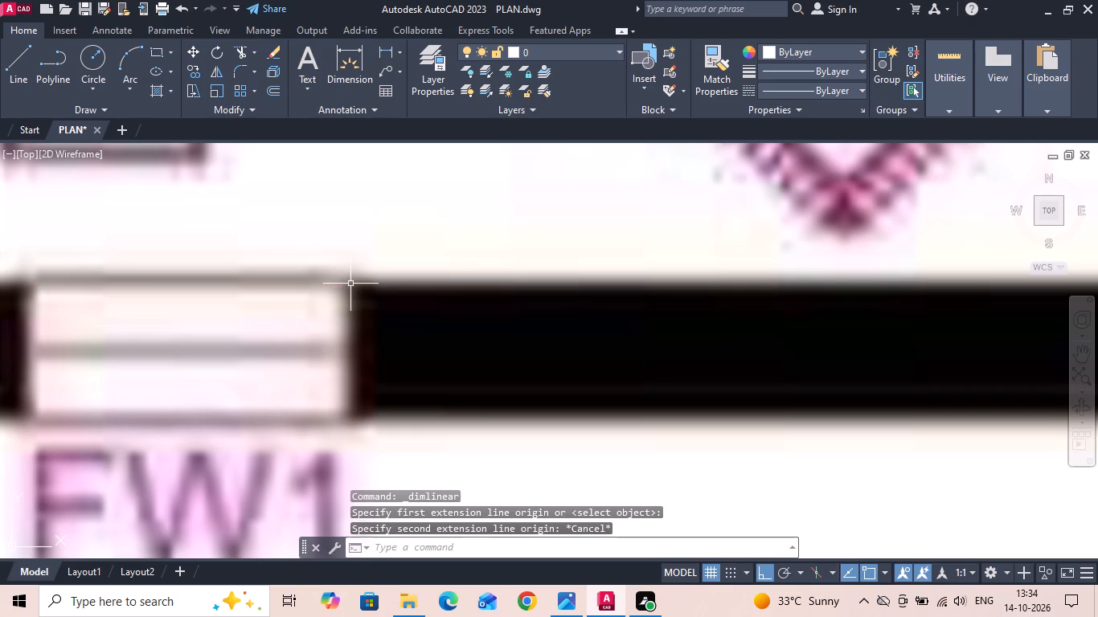
key(space)
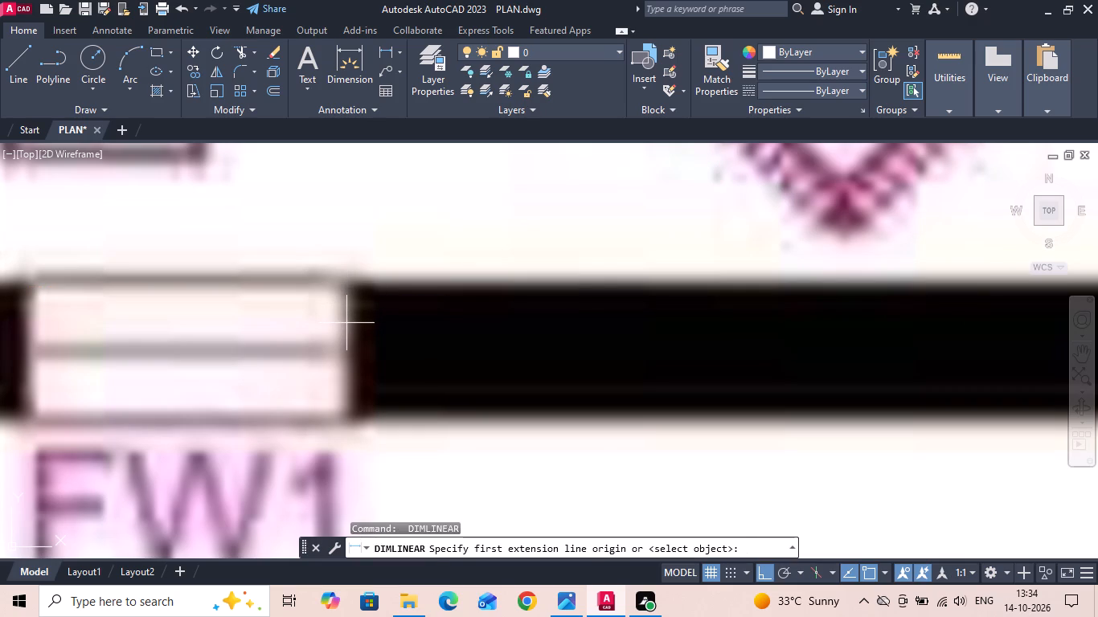
click(347, 324)
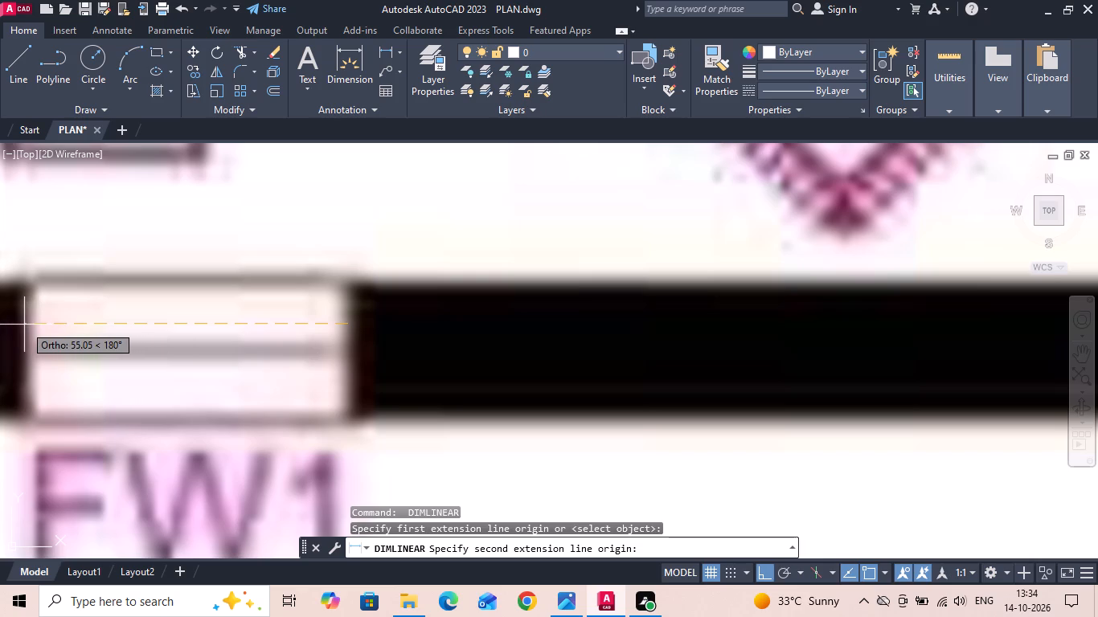
scroll(24, 325, up, 1)
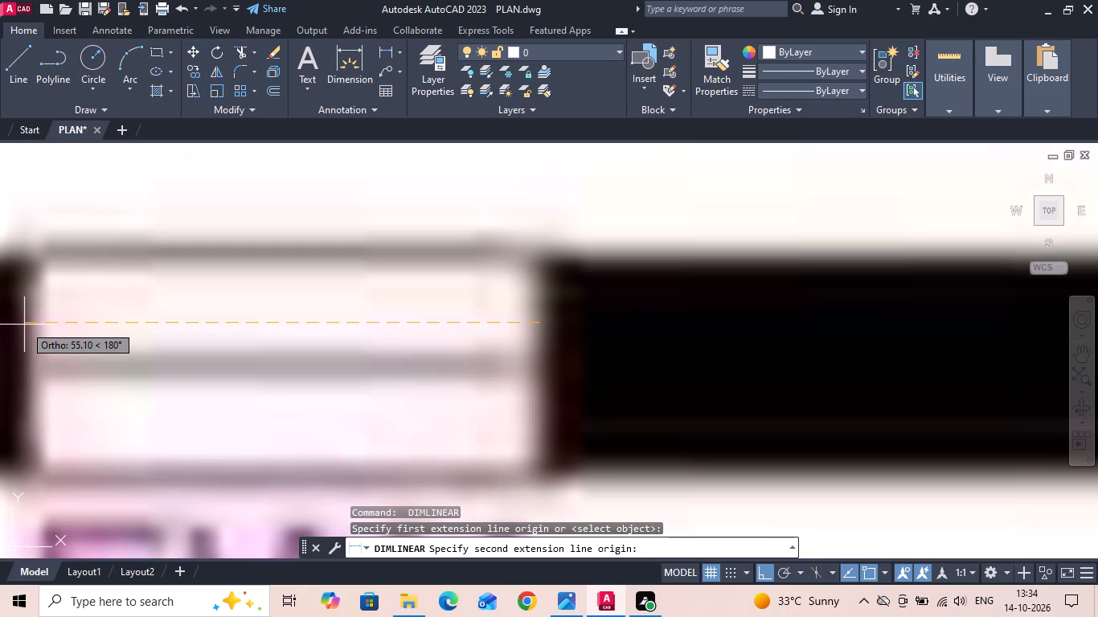
key(space)
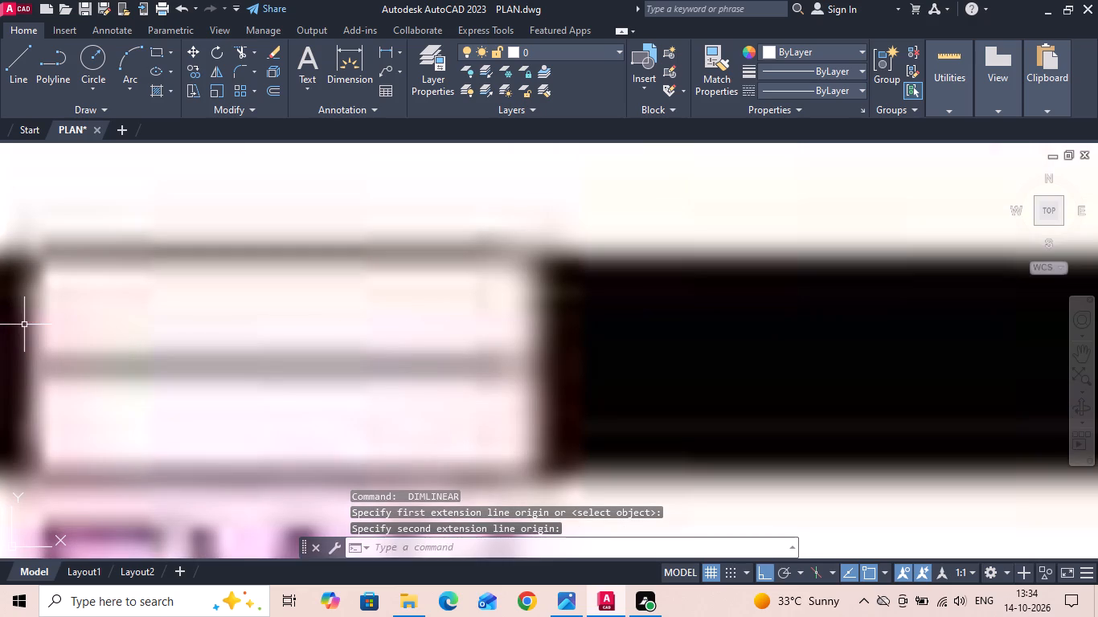
key(space)
click(23, 324)
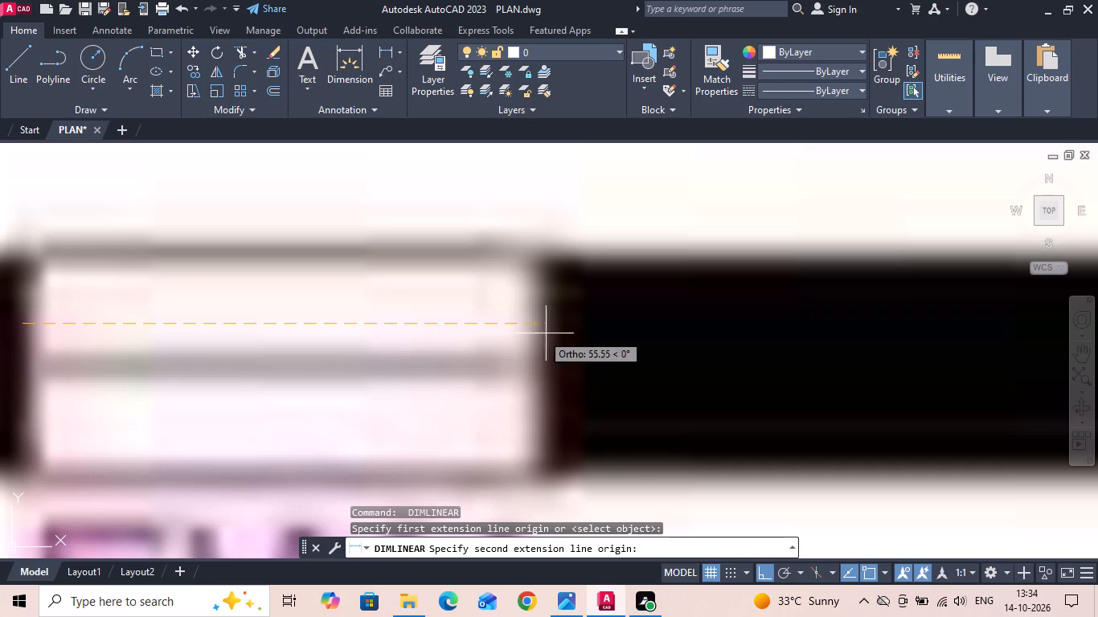
key(Escape)
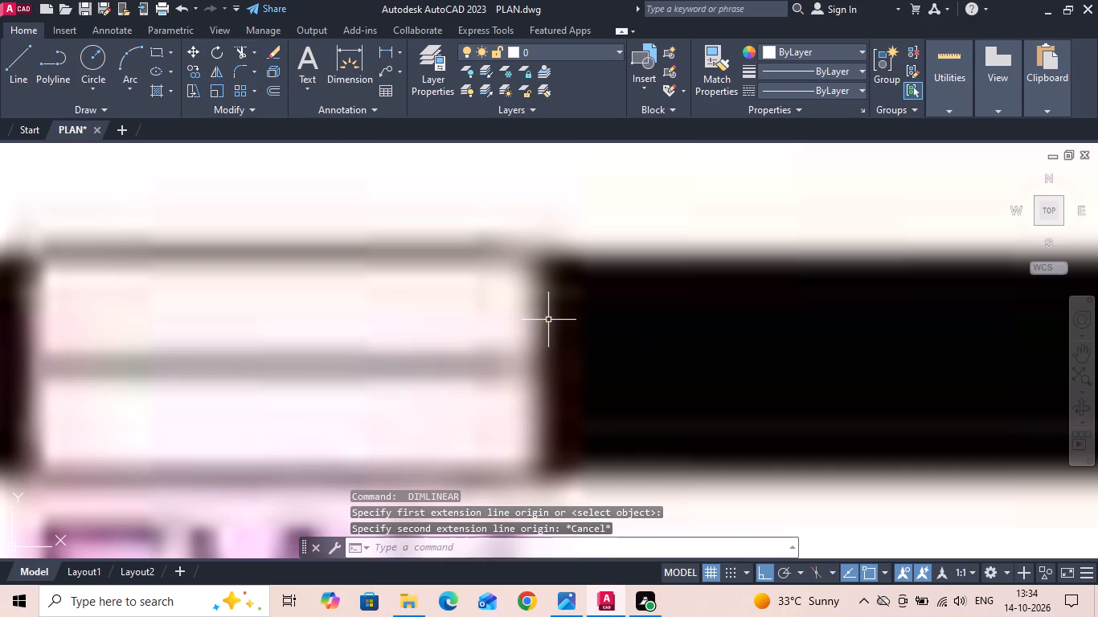
Measure the length of the W3 window in the bedroom's outer wall on the reference image.
scroll(439, 321, down, 4)
middle_drag(756, 266, 631, 422)
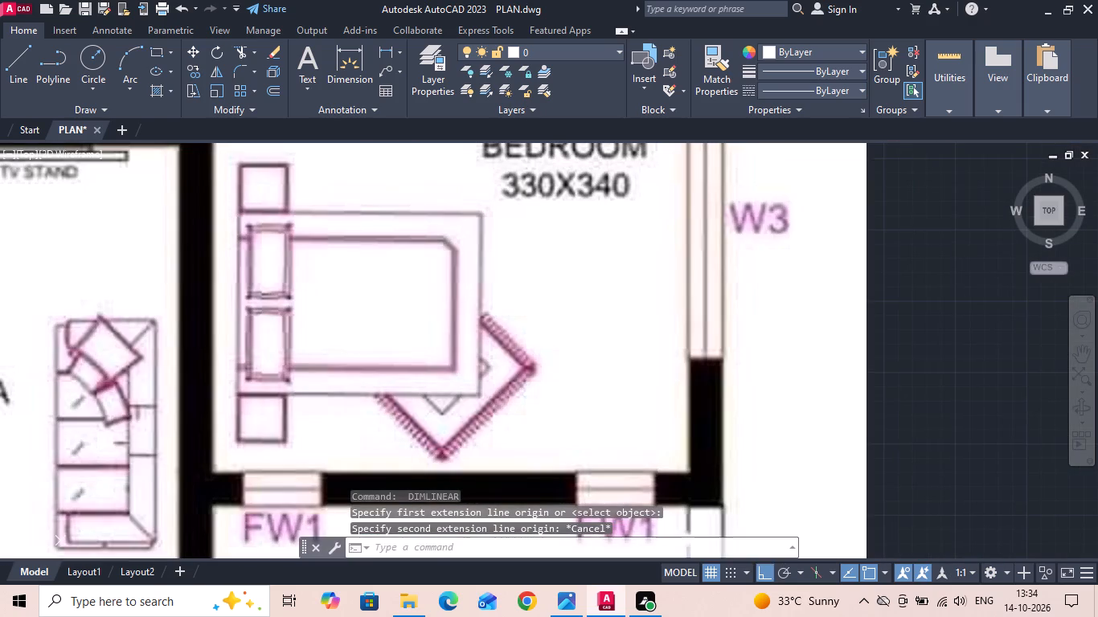
key(space)
scroll(703, 351, up, 2)
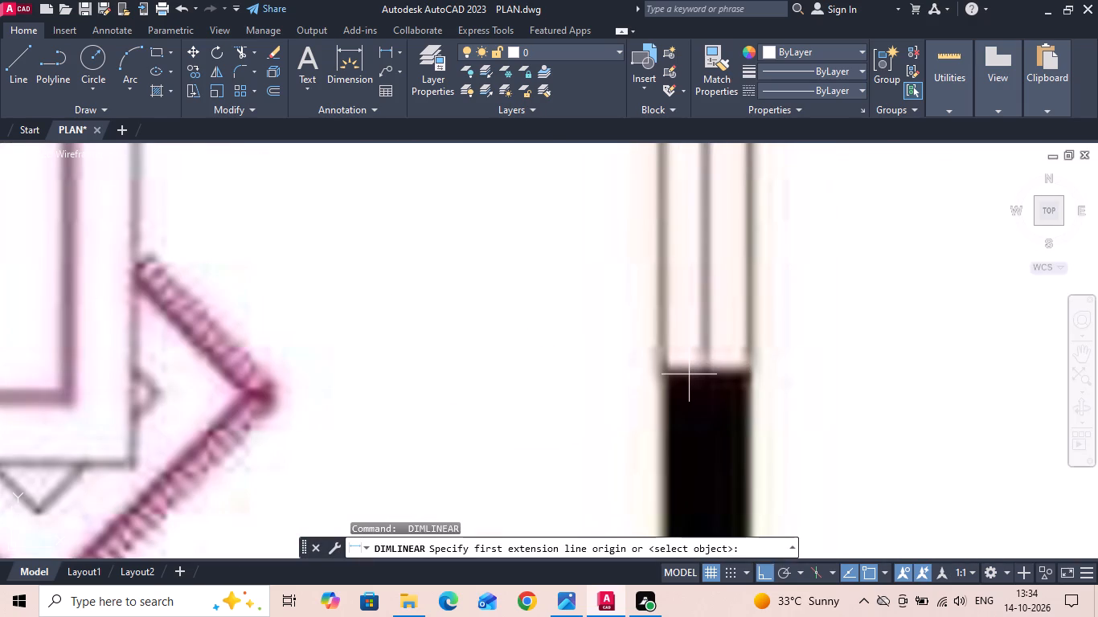
click(686, 371)
scroll(683, 382, down, 3)
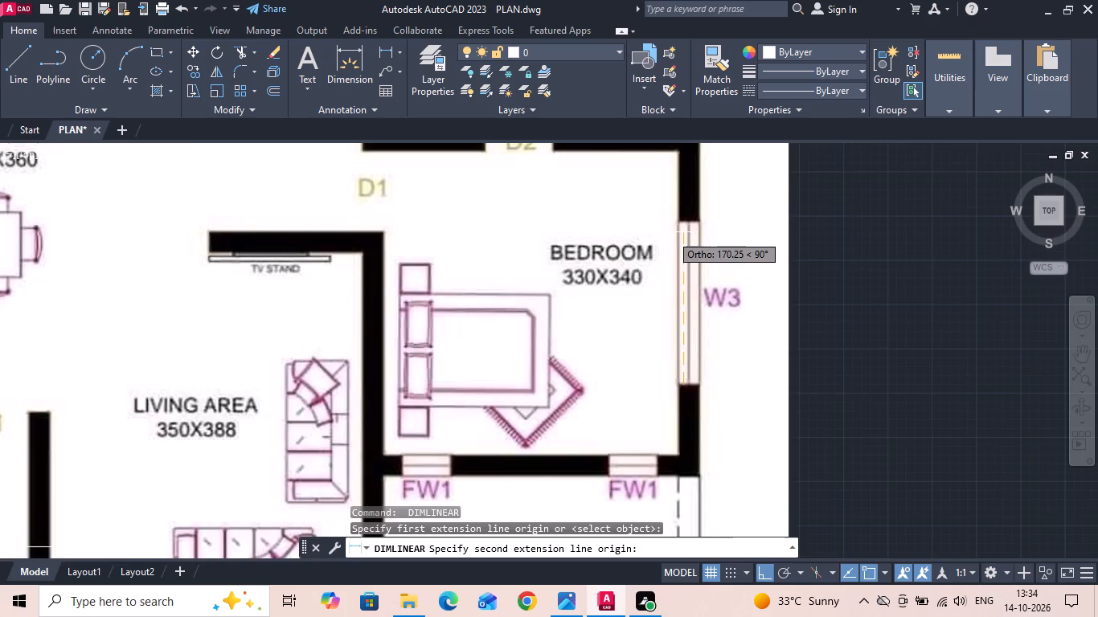
scroll(671, 225, up, 2)
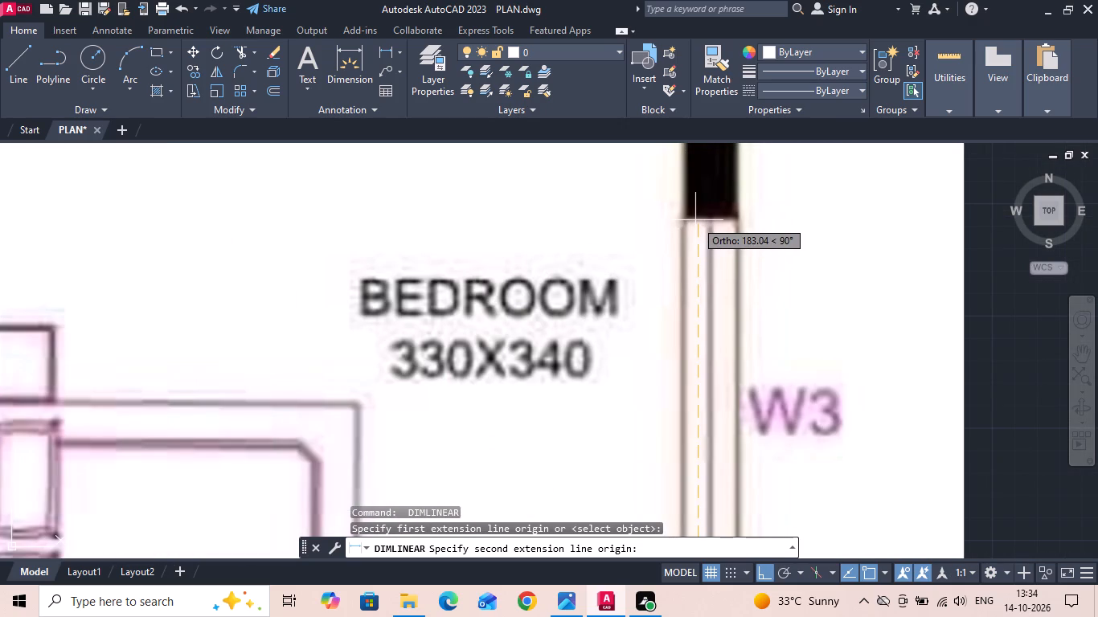
scroll(696, 220, up, 2)
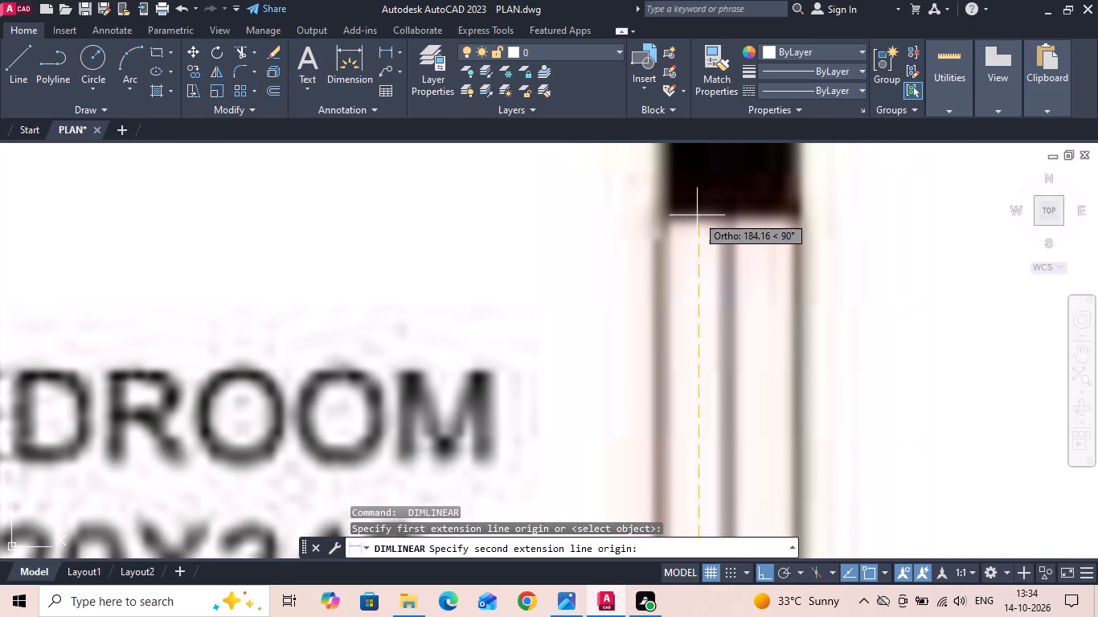
key(Escape)
key(space)
click(697, 215)
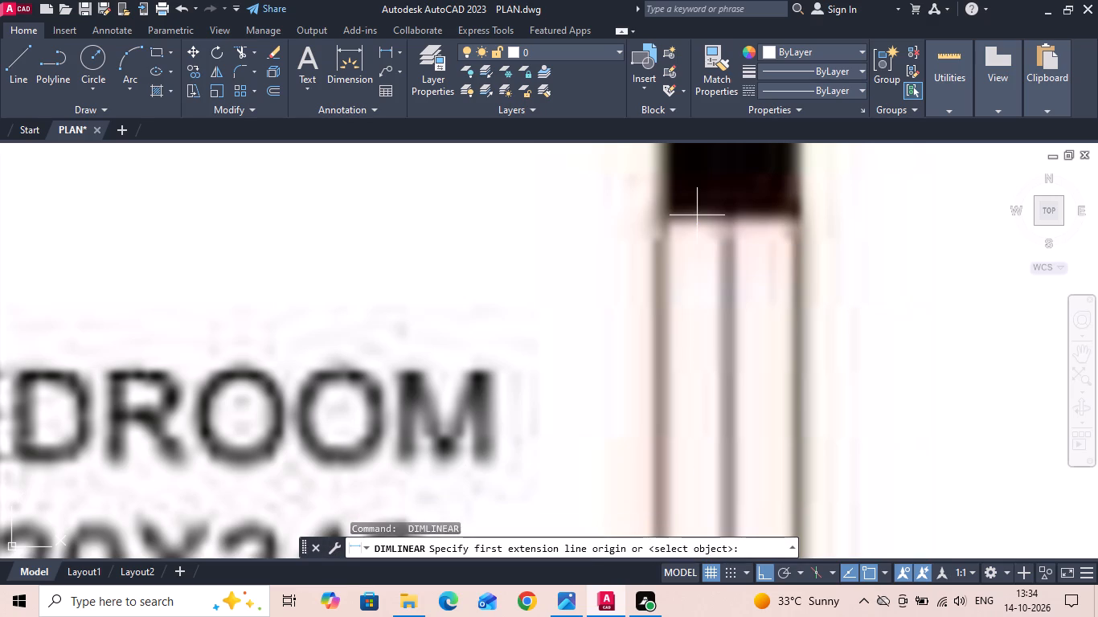
scroll(697, 215, down, 3)
scroll(691, 472, up, 3)
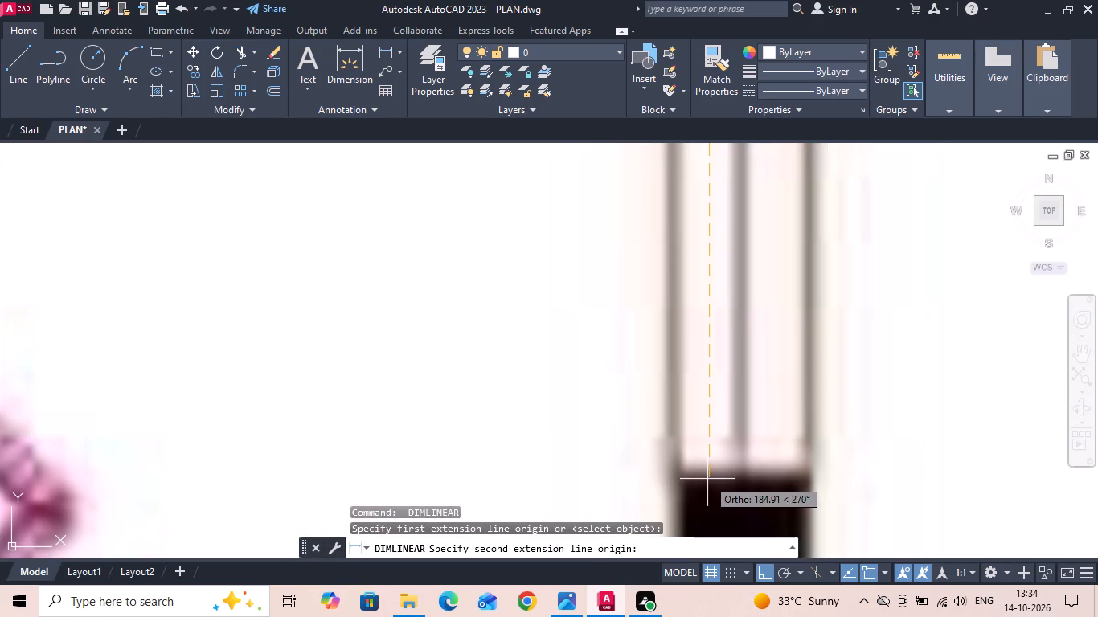
scroll(707, 478, up, 2)
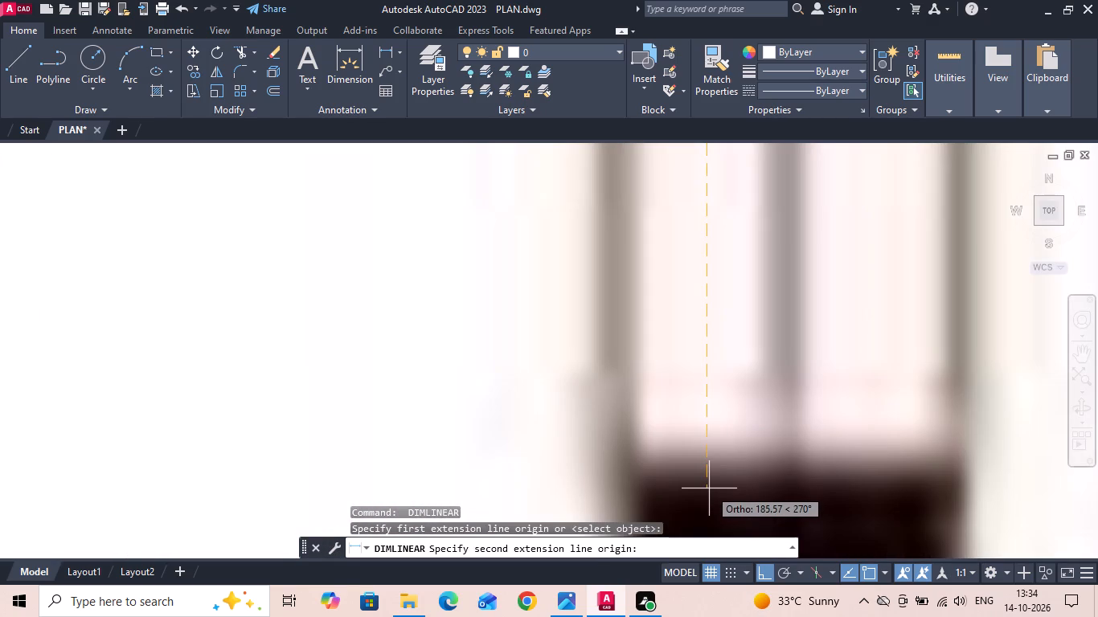
key(Escape)
Measure again the width of the FW1 window nearest the living-area wall in the reference image.
scroll(511, 304, down, 5)
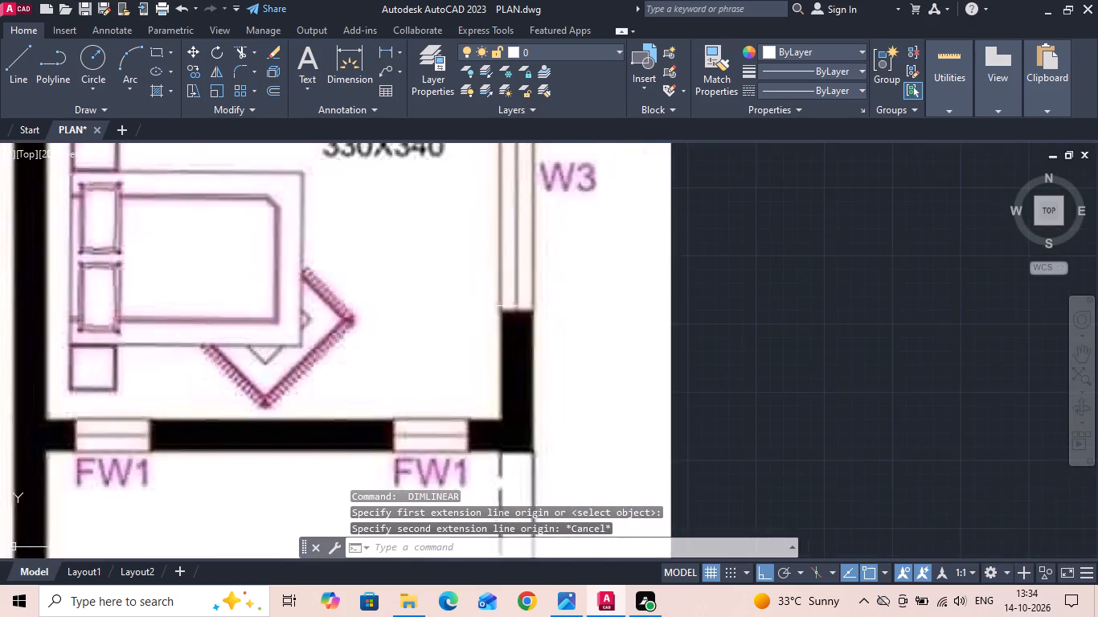
scroll(489, 306, down, 2)
scroll(342, 370, up, 3)
key(space)
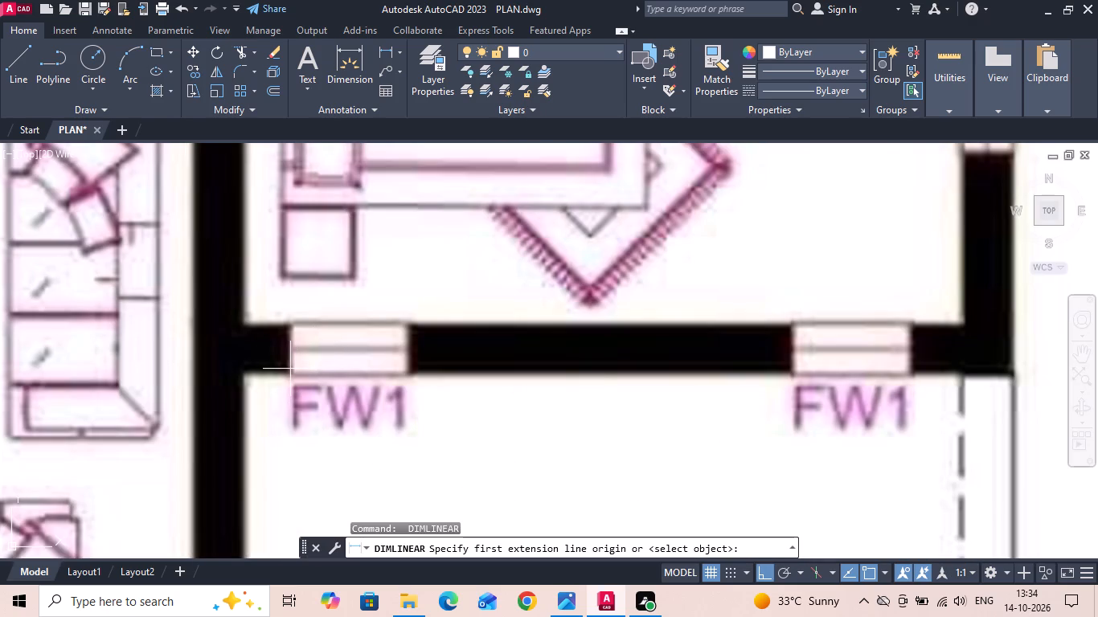
click(290, 368)
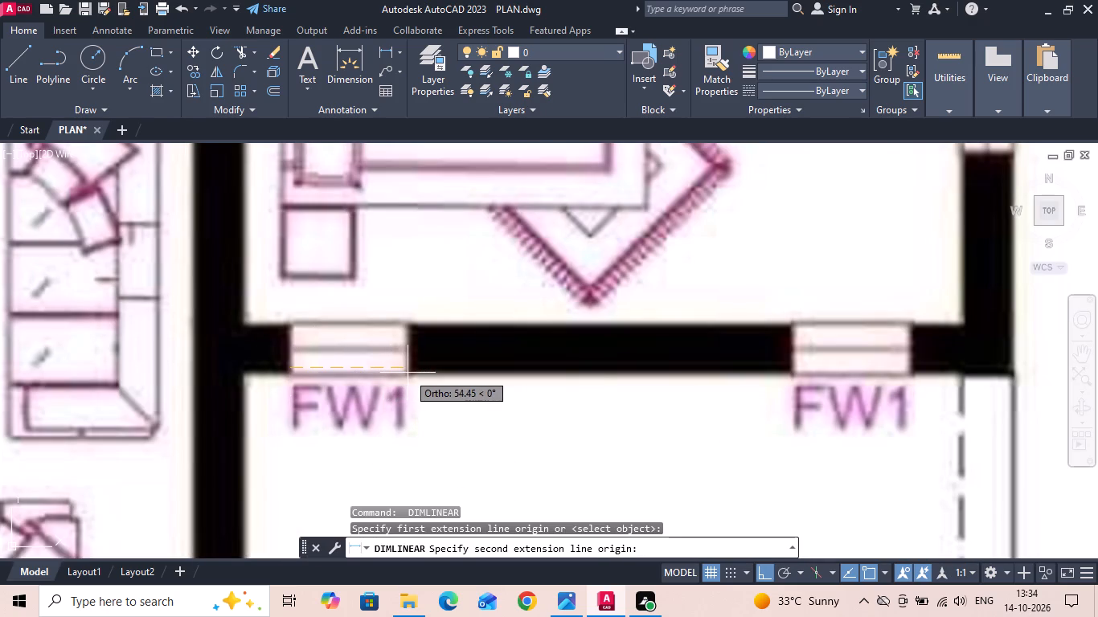
scroll(408, 373, up, 2)
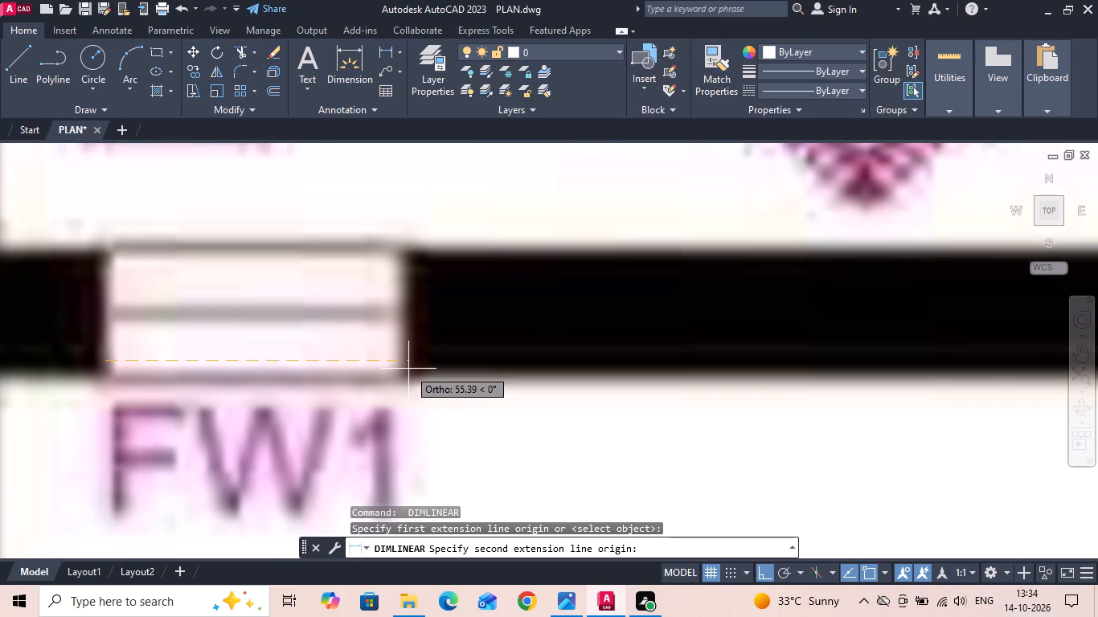
key(Escape)
Measure the distance from the bedroom's inner wall corner to the nearest edge of the adjacent FW1 window in the reference image.
scroll(364, 350, down, 6)
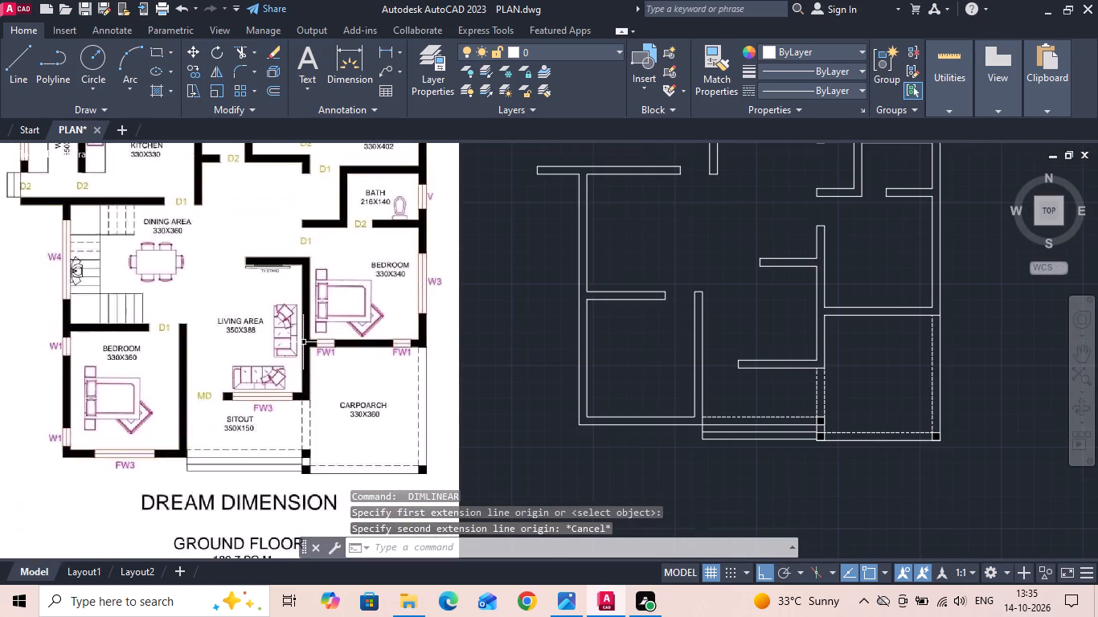
scroll(299, 342, up, 1)
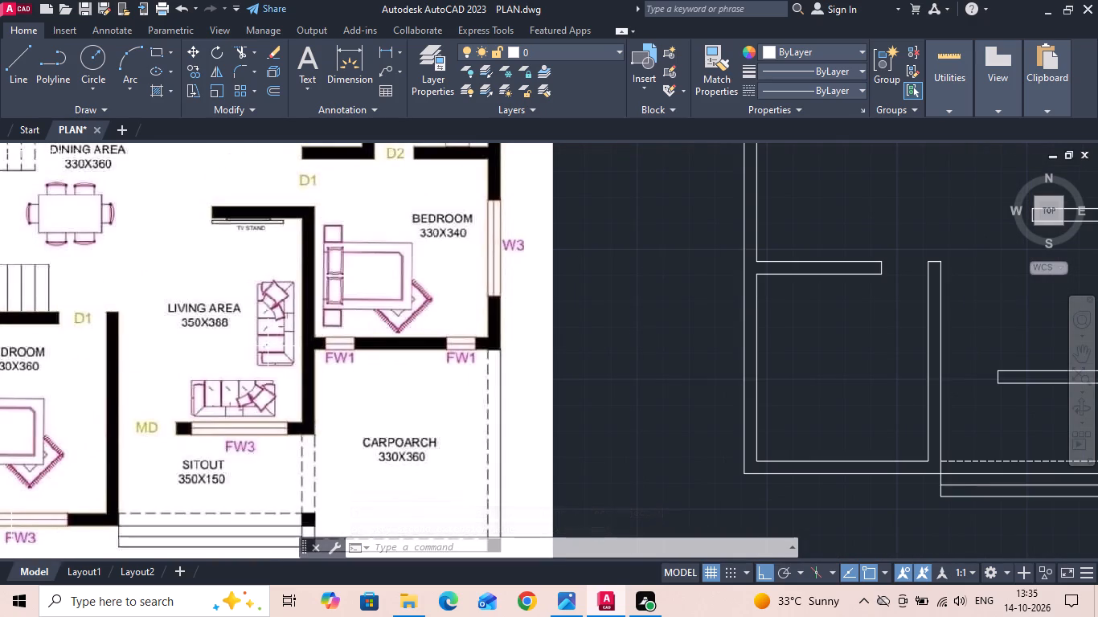
middle_drag(694, 423, 485, 423)
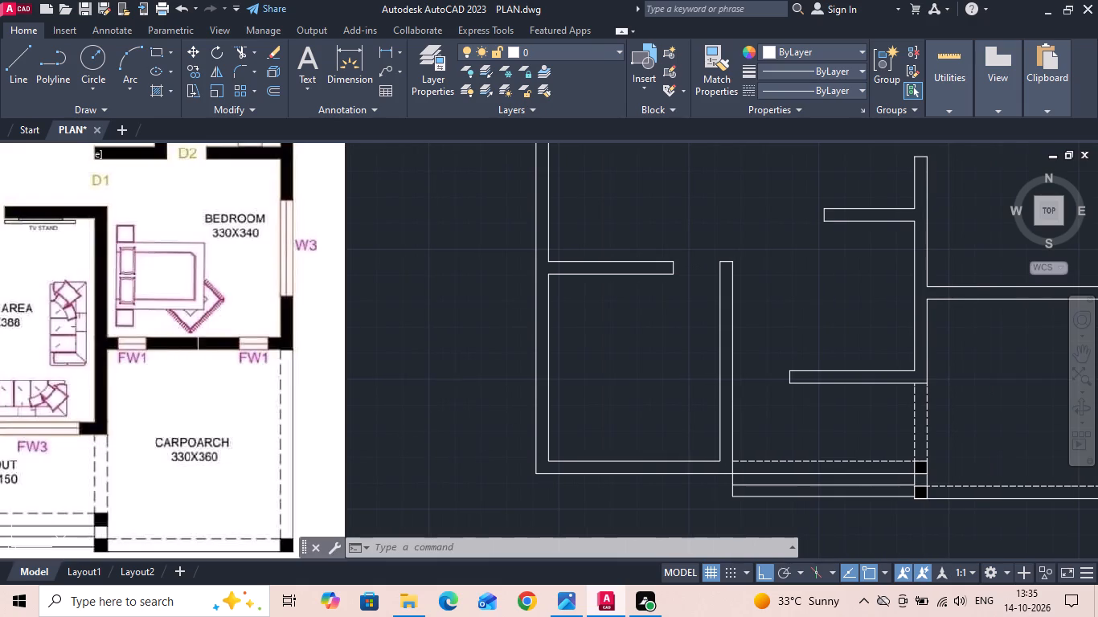
scroll(84, 342, up, 4)
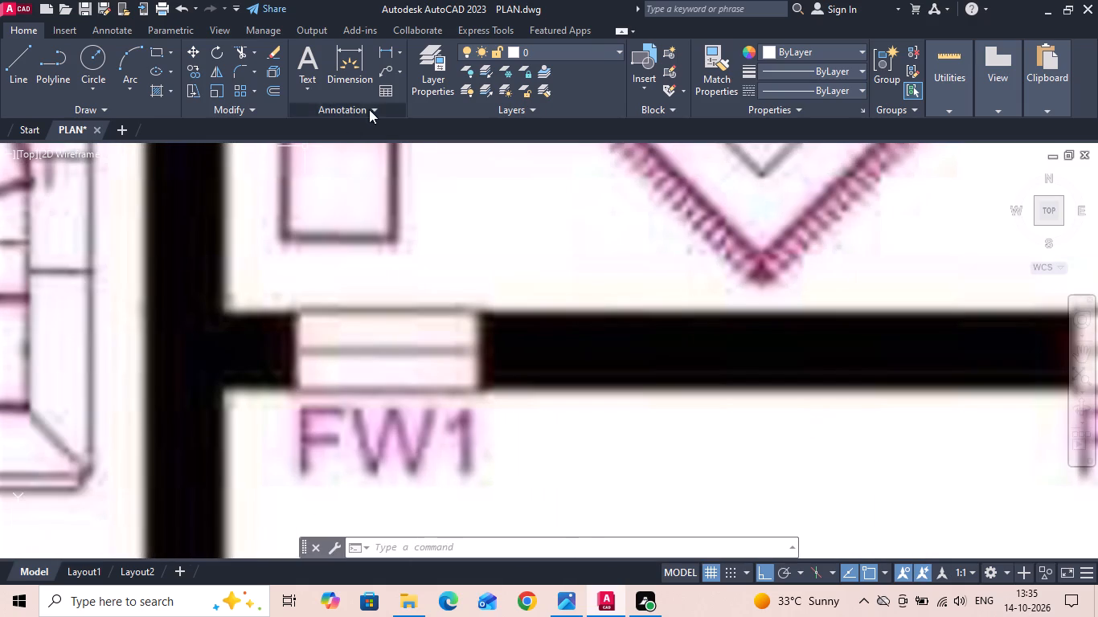
click(387, 45)
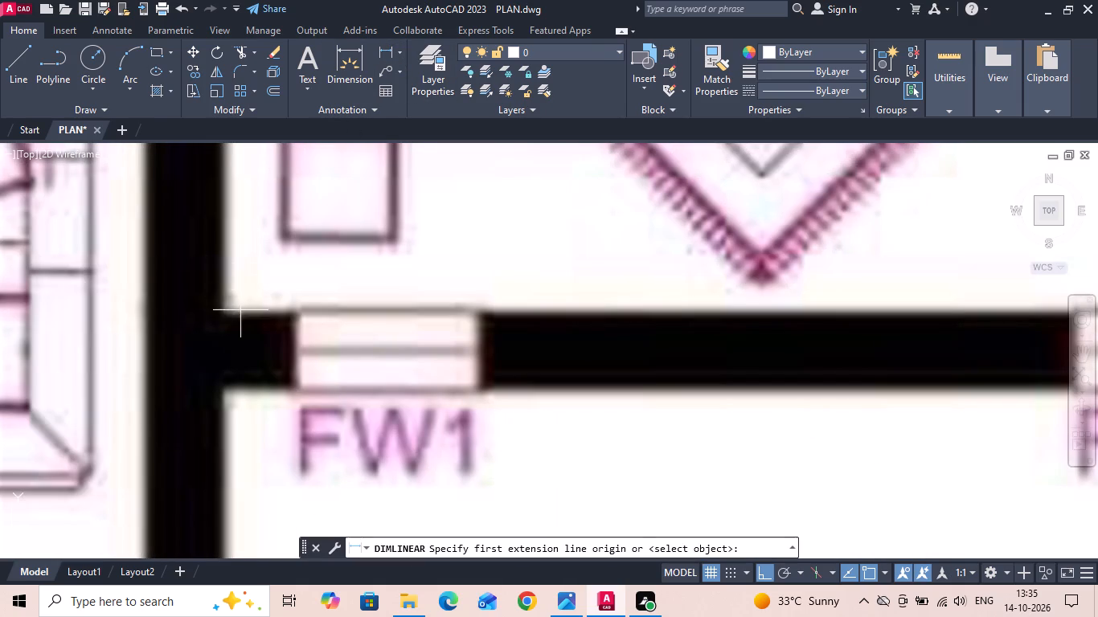
scroll(241, 311, up, 1)
click(211, 308)
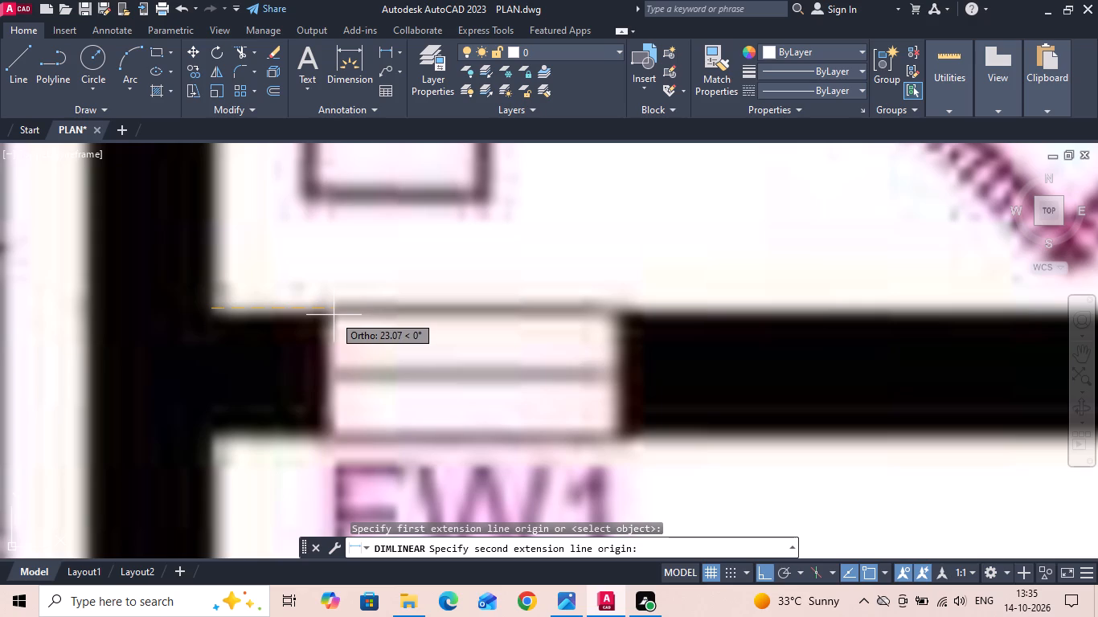
key(Escape)
Measure the thickness of the wall between the living area and bedroom in the reference image.
key(space)
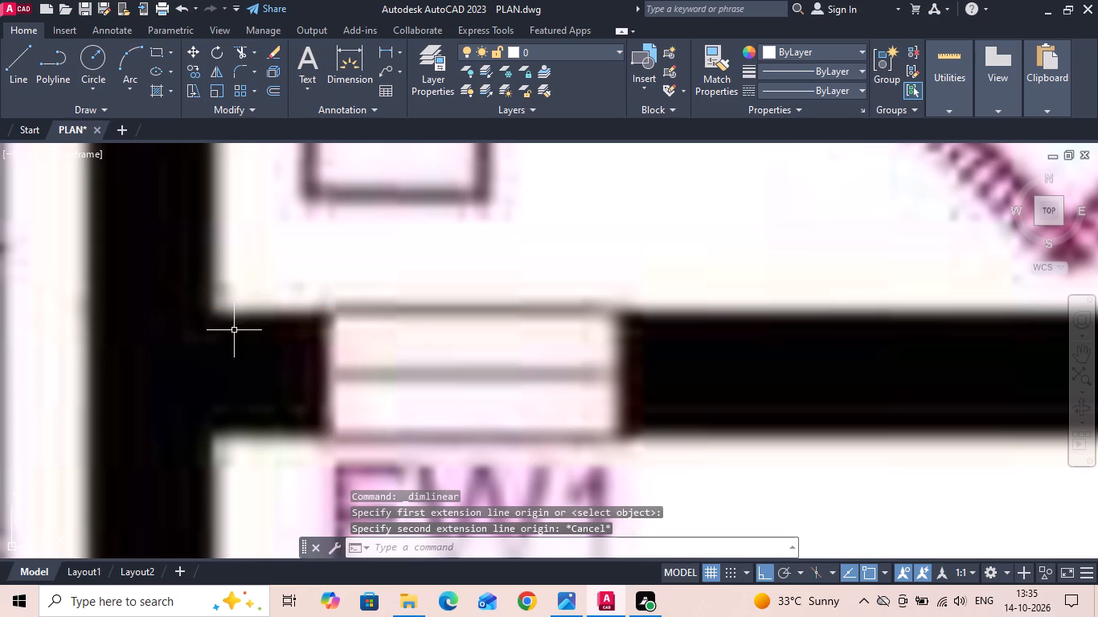
click(213, 313)
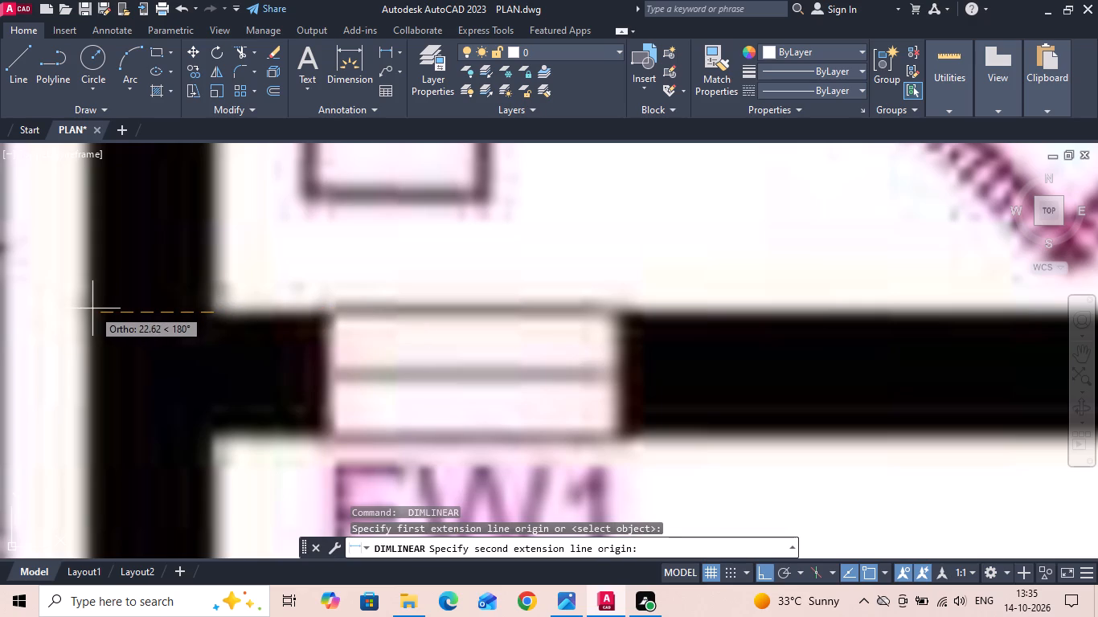
key(Escape)
scroll(154, 313, down, 4)
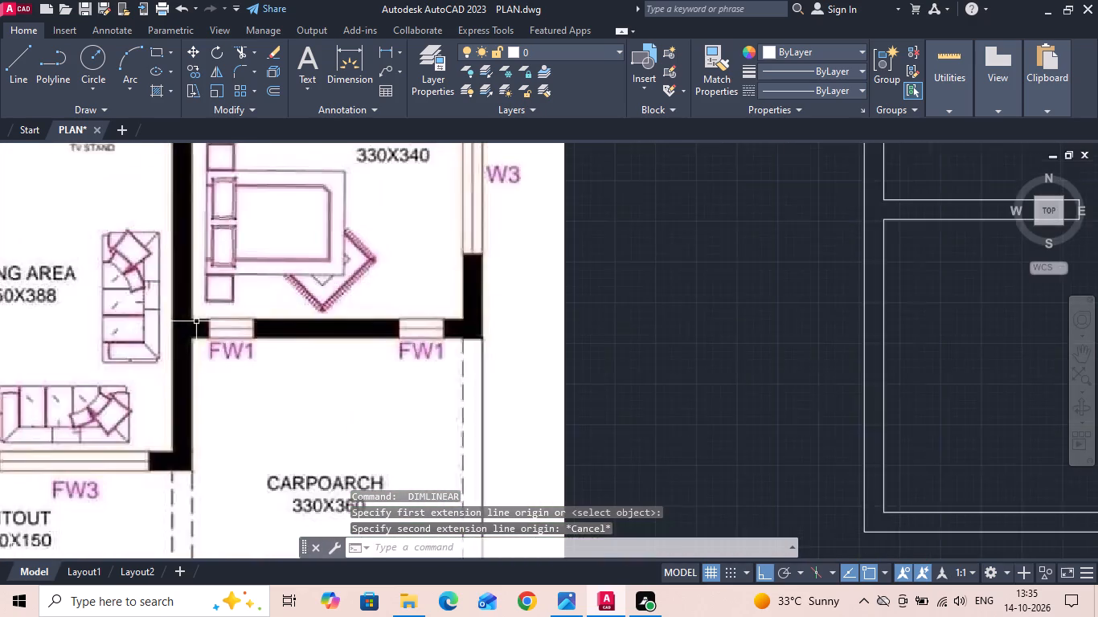
scroll(197, 321, down, 2)
scroll(724, 276, up, 2)
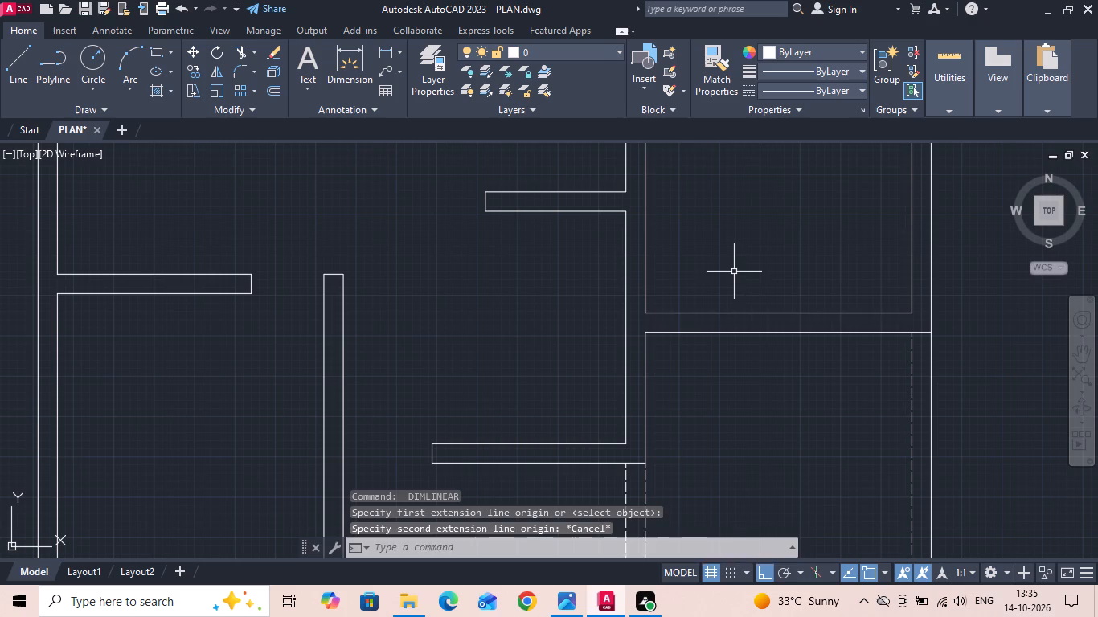
Offset the bedroom's inner wall line on the living-area side by 24 into the bedroom.
key(o)
key(Return)
text(24)
key(Return)
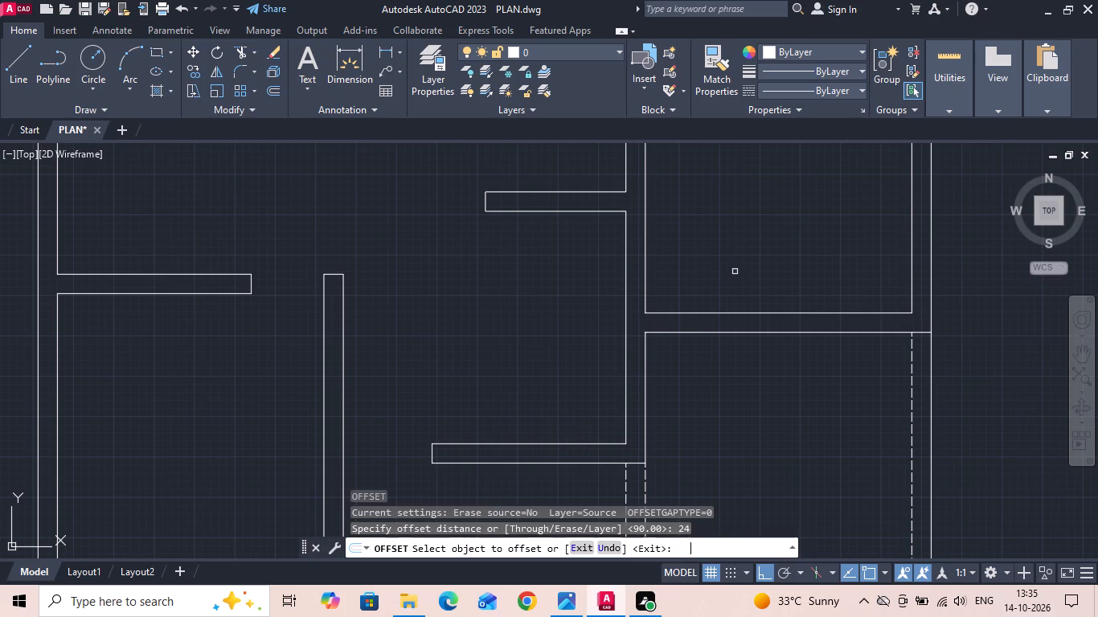
drag(645, 279, 666, 276)
click(766, 256)
key(Escape)
Extend the offset line through the bedroom–car porch wall to the wall's outer face.
key(e)
key(x)
key(space)
click(662, 296)
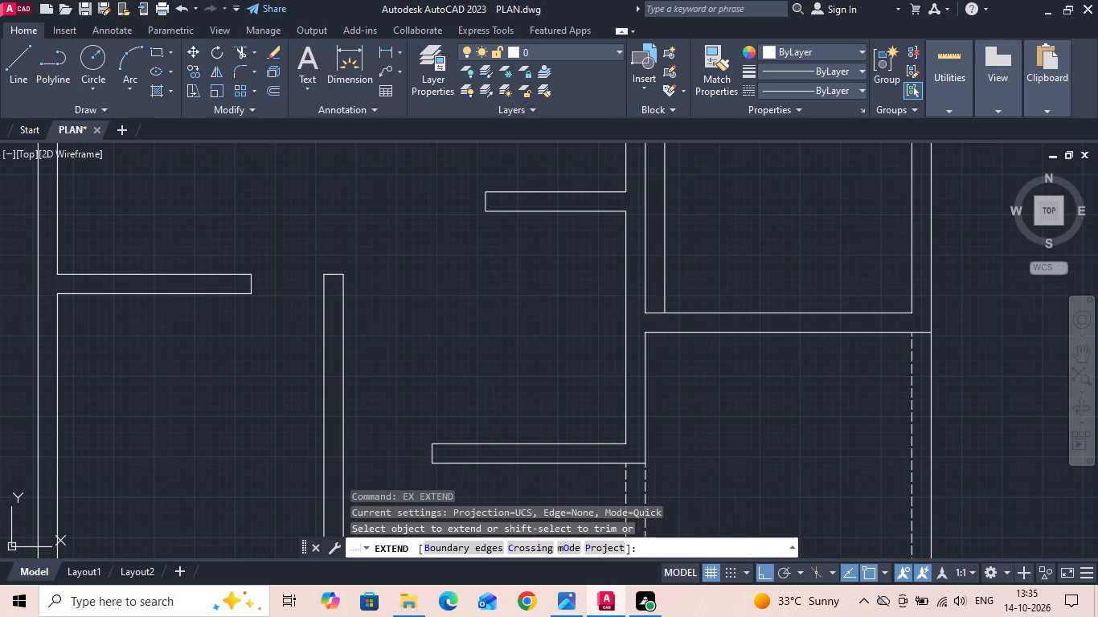
click(690, 280)
key(Escape)
Trim the part of the offset line inside the bedroom, leaving only the window edge within the wall thickness.
key(t)
key(r)
key(space)
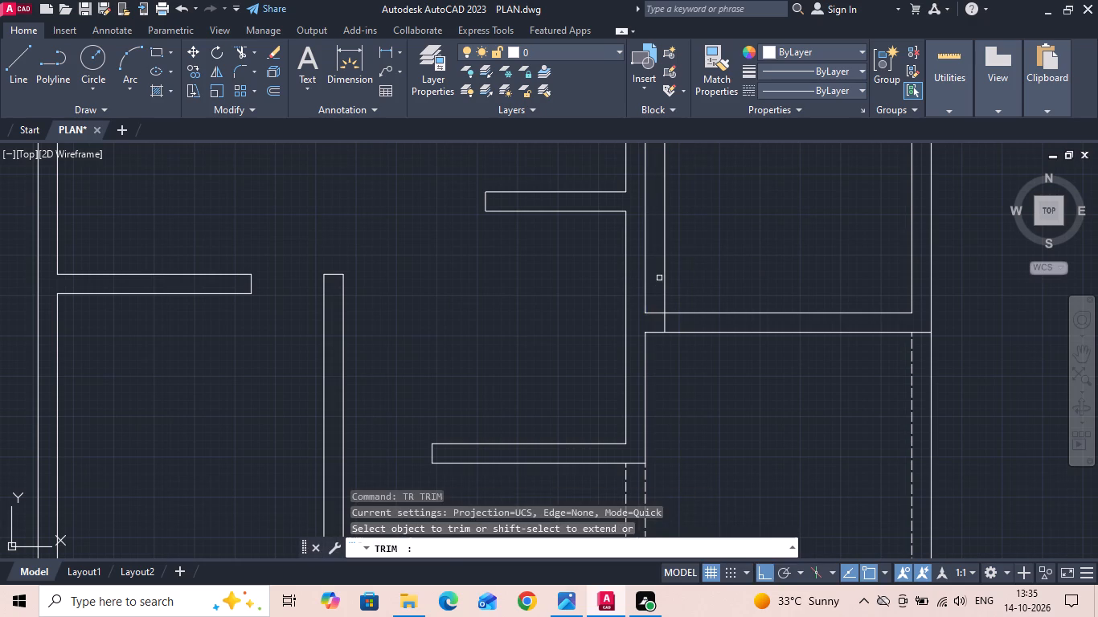
drag(659, 277, 685, 257)
key(Escape)
Copy the window edge line 55 along the bedroom–car porch wall, away from the living area, to form the first FW1 opening.
scroll(688, 304, up, 1)
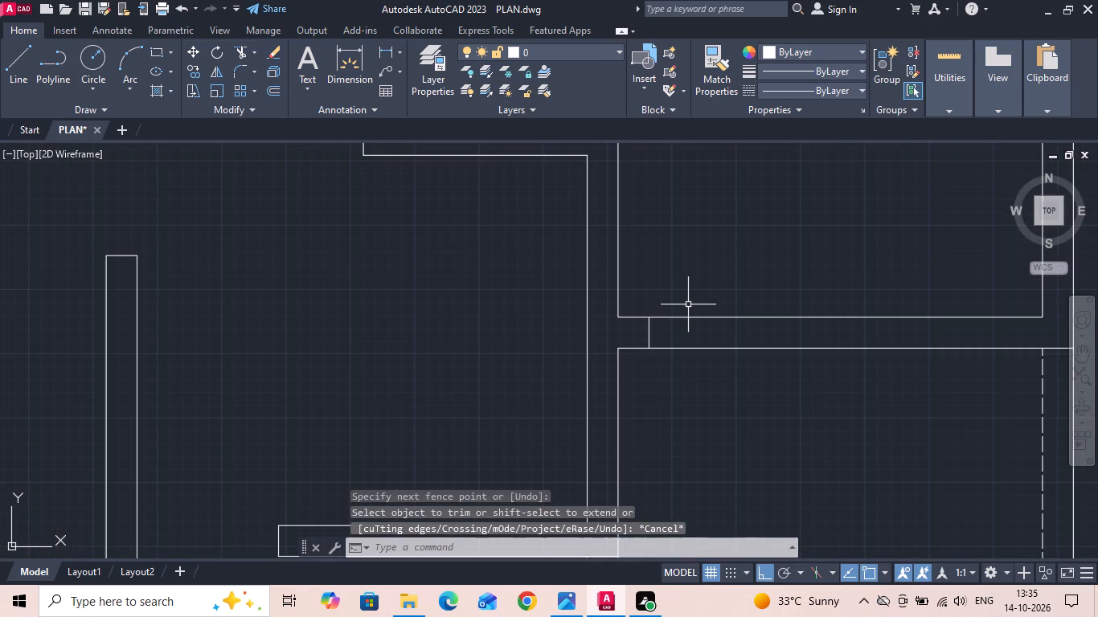
scroll(686, 356, up, 2)
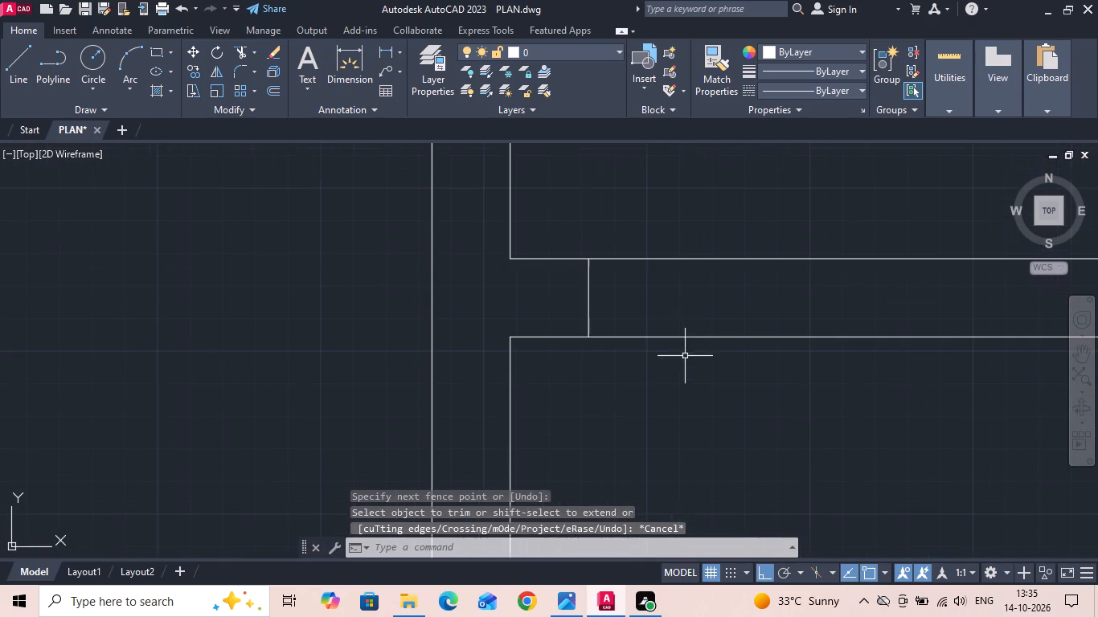
key(Escape)
drag(648, 301, 592, 297)
click(517, 283)
right_click(516, 283)
click(550, 312)
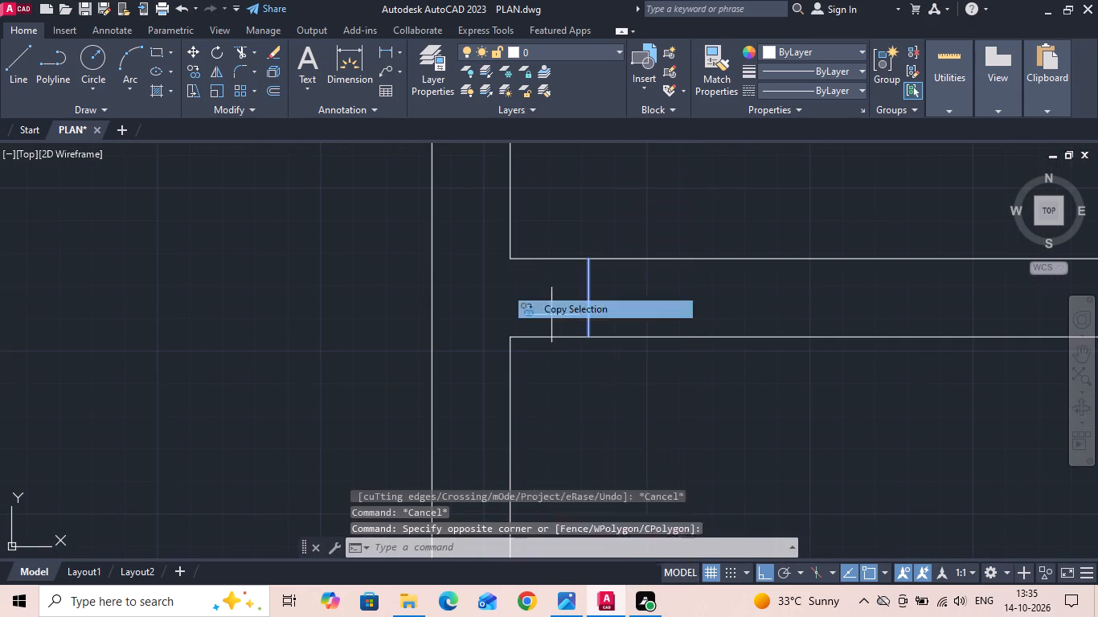
drag(668, 444, 773, 443)
text(55)
key(Return)
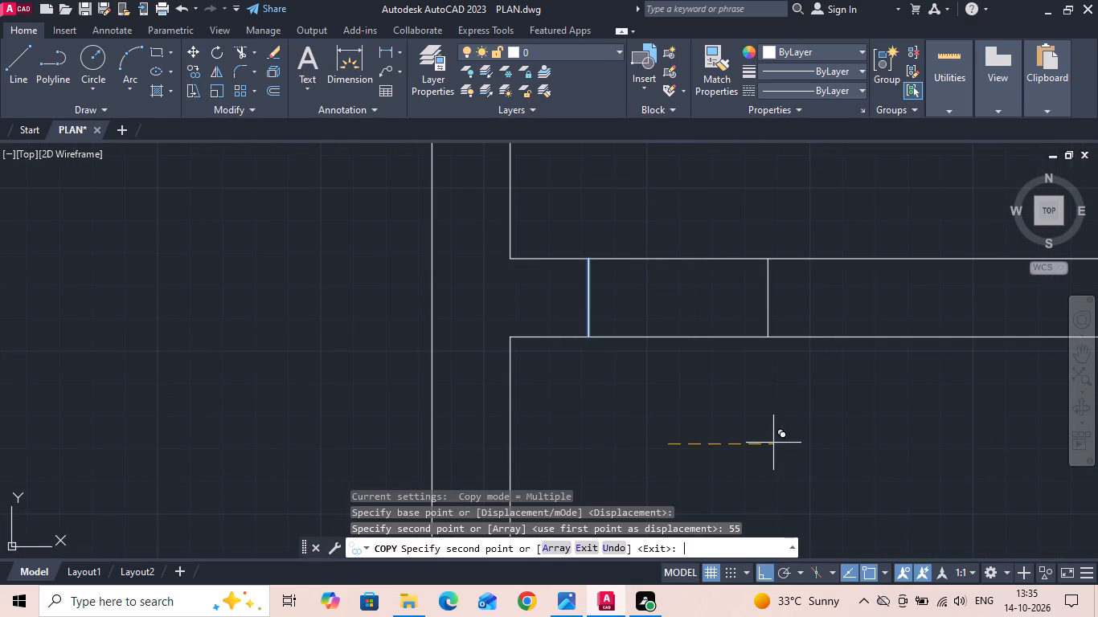
key(Escape)
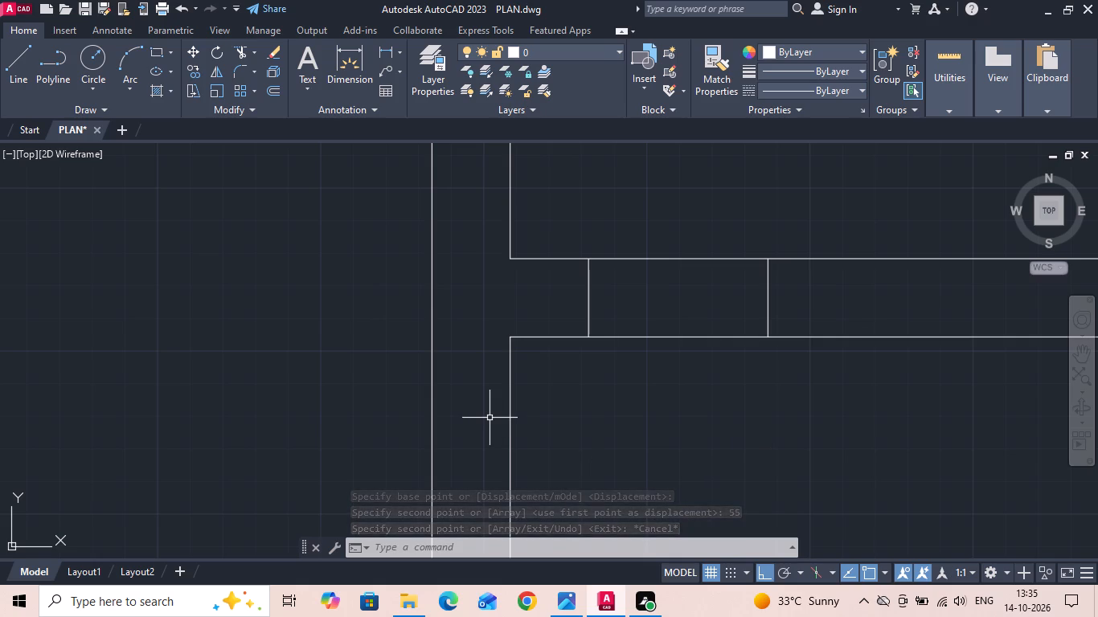
Save the drawing.
key(Escape)
key(ctrl+s)
key(ctrl+s)
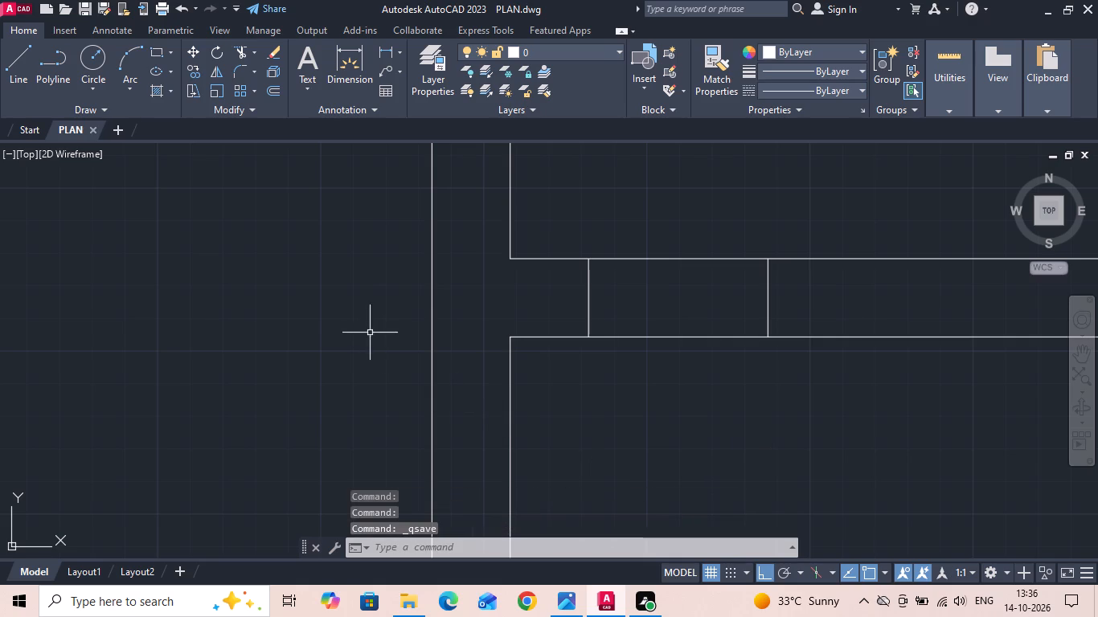
key(ctrl+s)
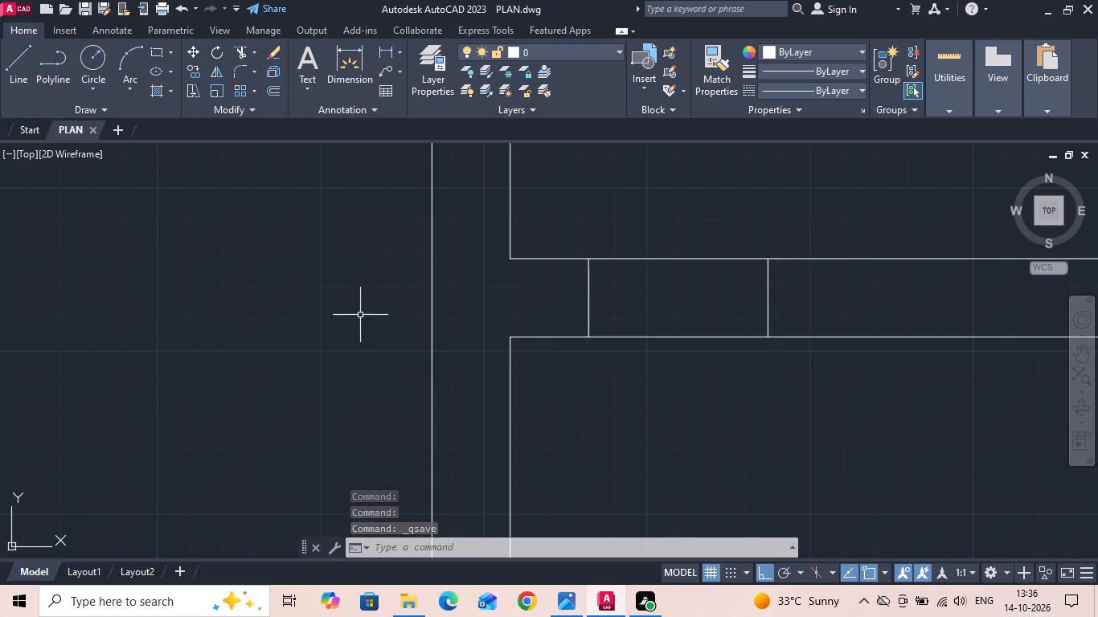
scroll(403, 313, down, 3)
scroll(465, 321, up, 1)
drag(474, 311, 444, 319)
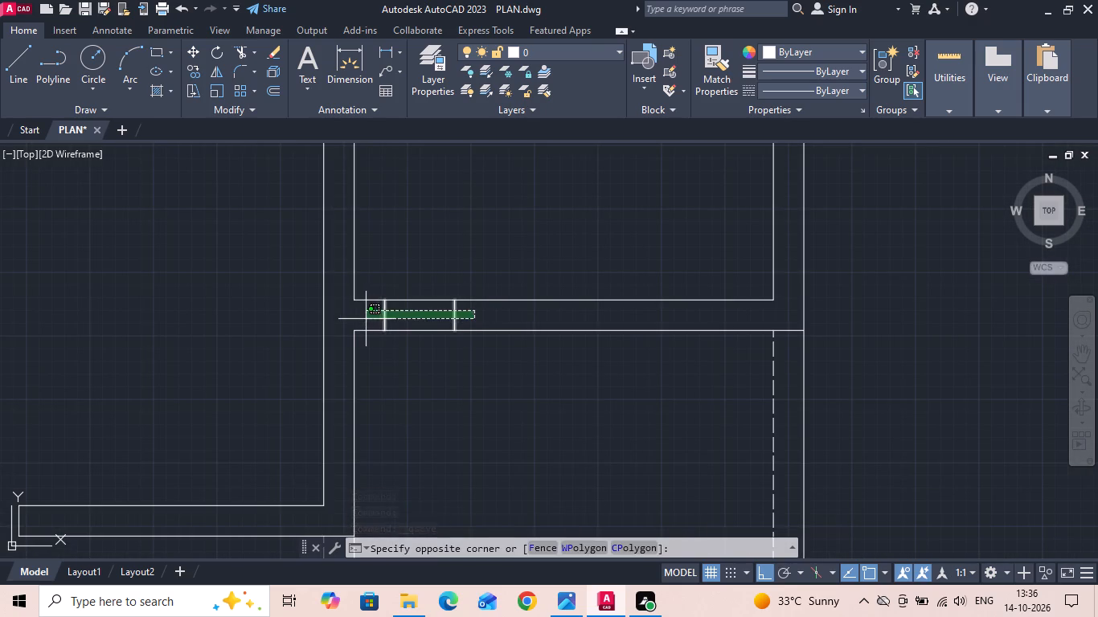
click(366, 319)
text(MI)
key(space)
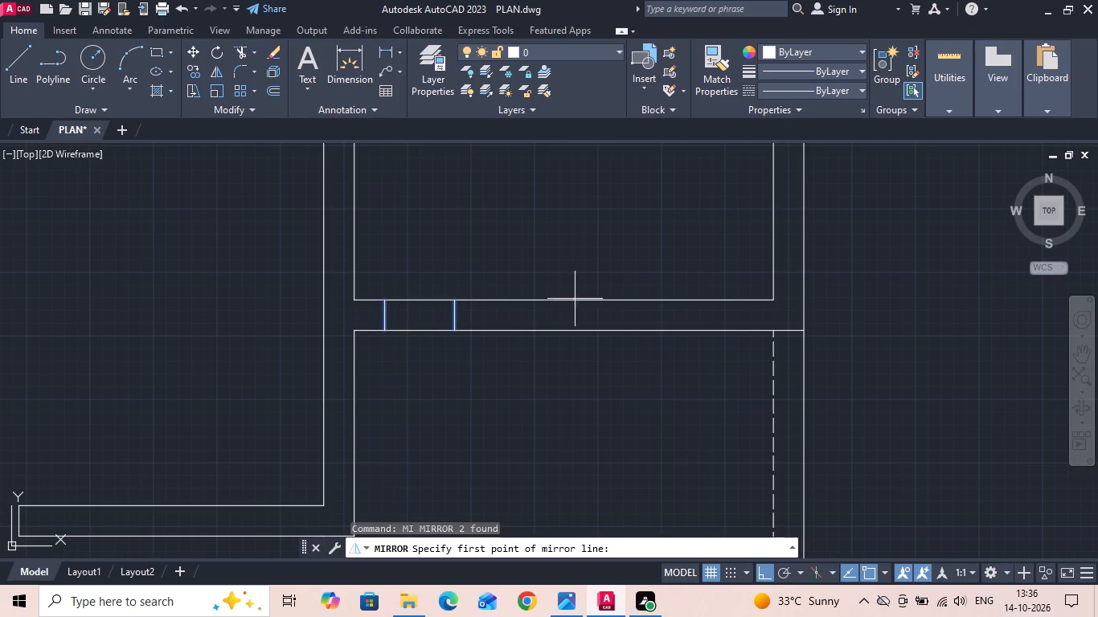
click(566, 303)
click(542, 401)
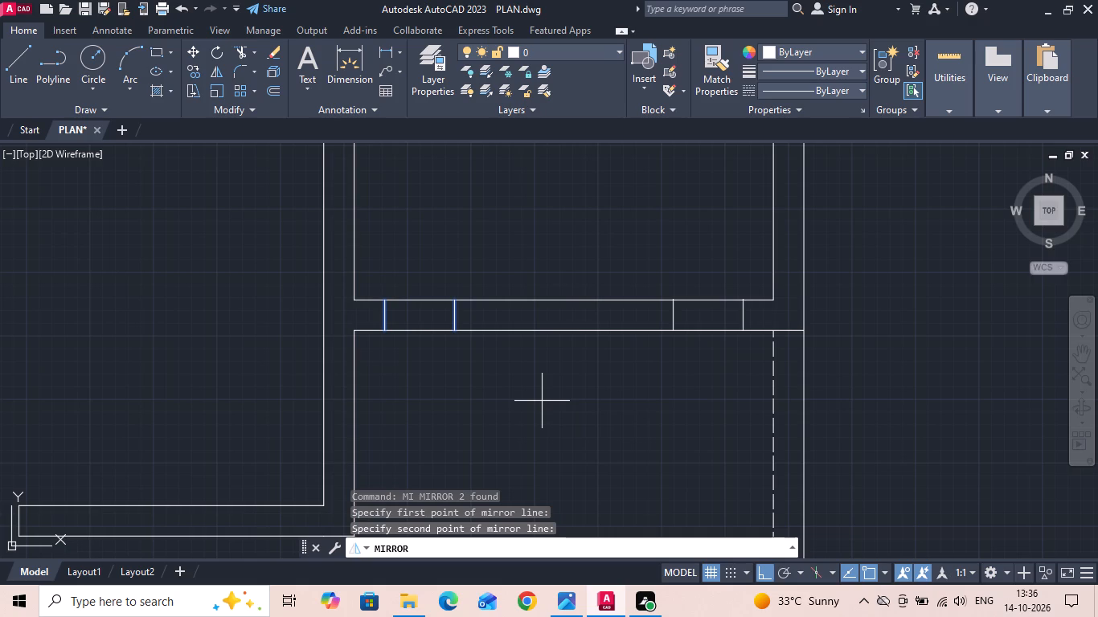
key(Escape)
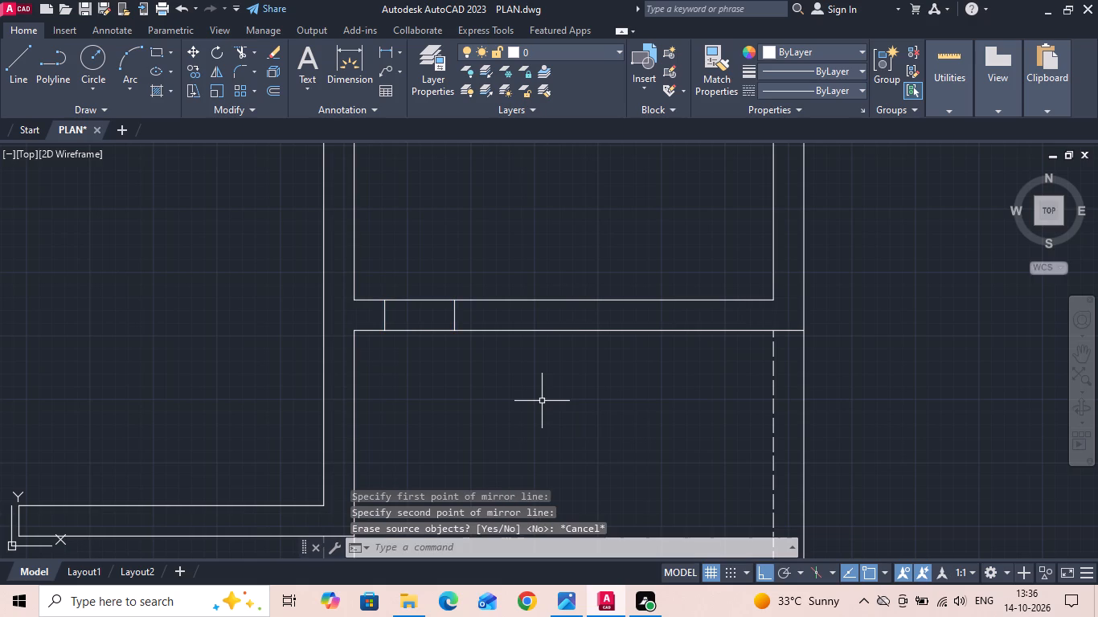
Save the drawing.
key(ctrl+s)
Mirror the two FW1 edge lines about the midpoint of the bedroom–car porch wall, keeping the source lines.
drag(375, 370, 375, 366)
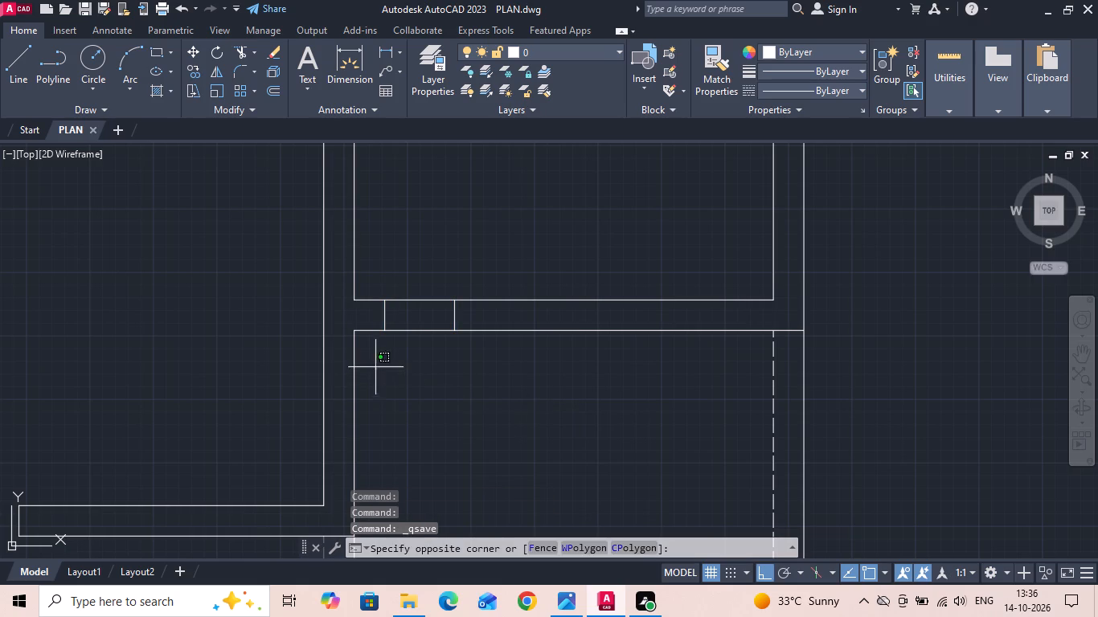
drag(375, 366, 375, 339)
click(496, 229)
text(MI)
key(space)
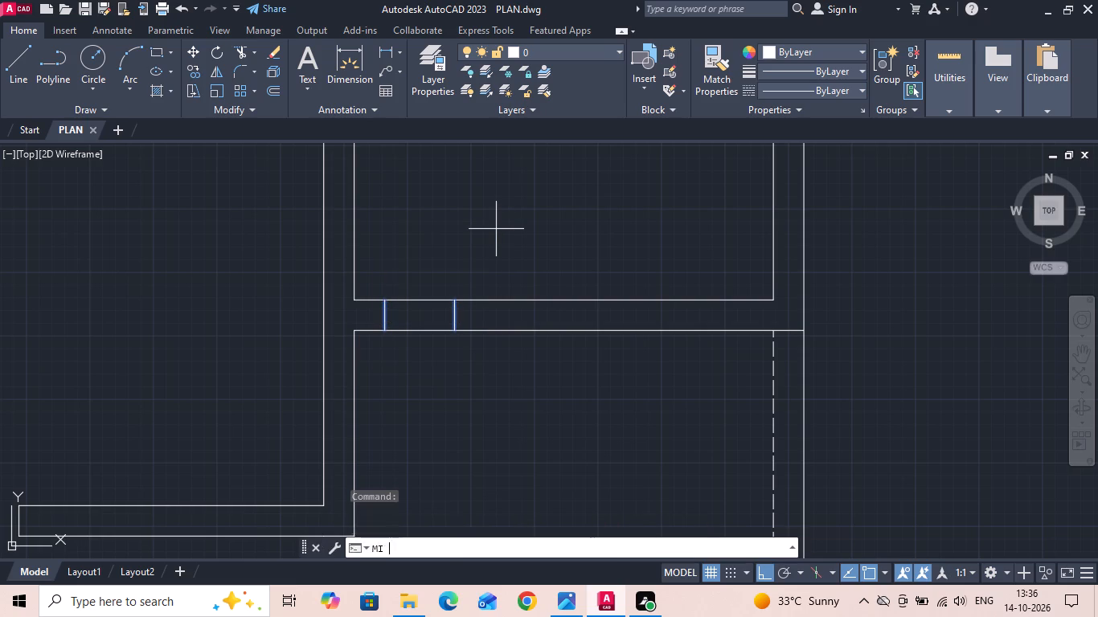
click(567, 301)
click(559, 400)
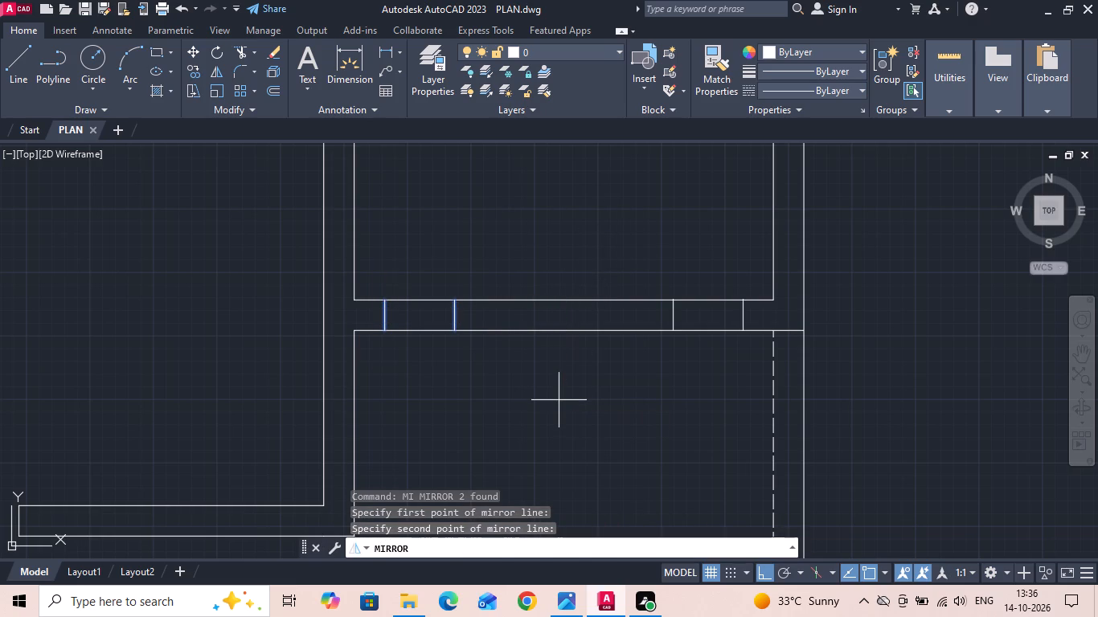
text(N)
key(space)
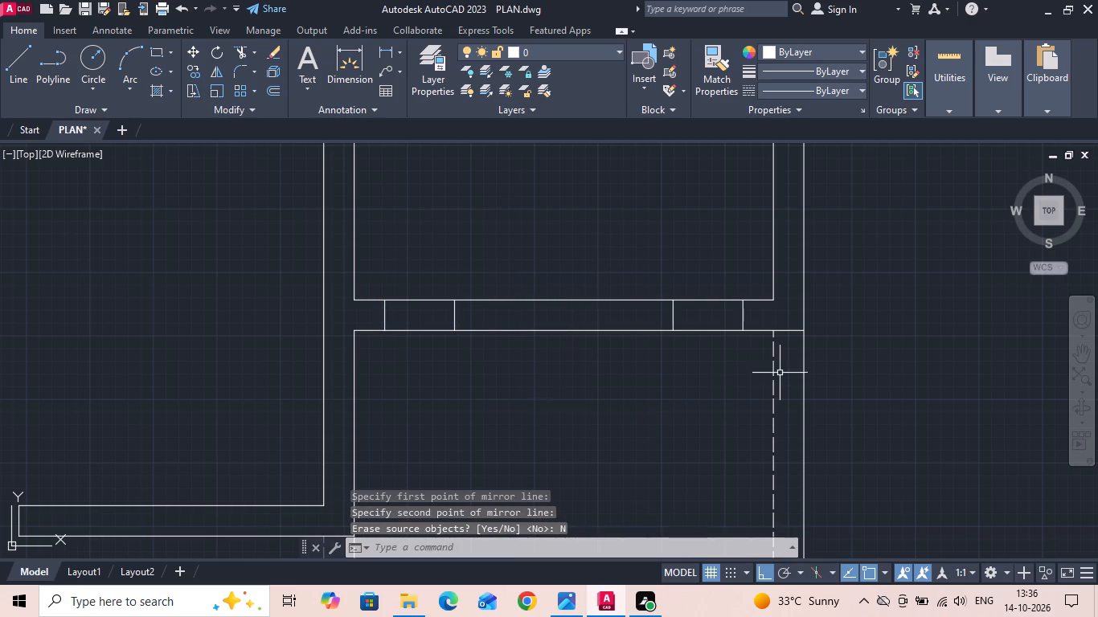
Draw a centre line between the edge midpoints of the FW1 window nearest the living area.
scroll(780, 373, down, 3)
scroll(724, 372, up, 1)
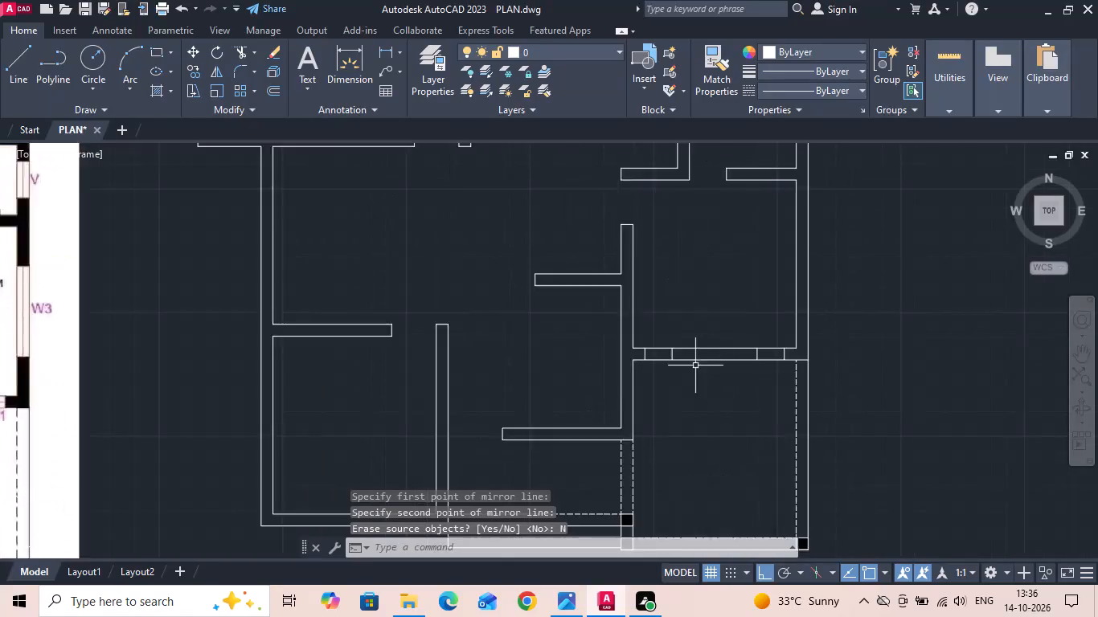
scroll(689, 364, up, 4)
text(L)
key(space)
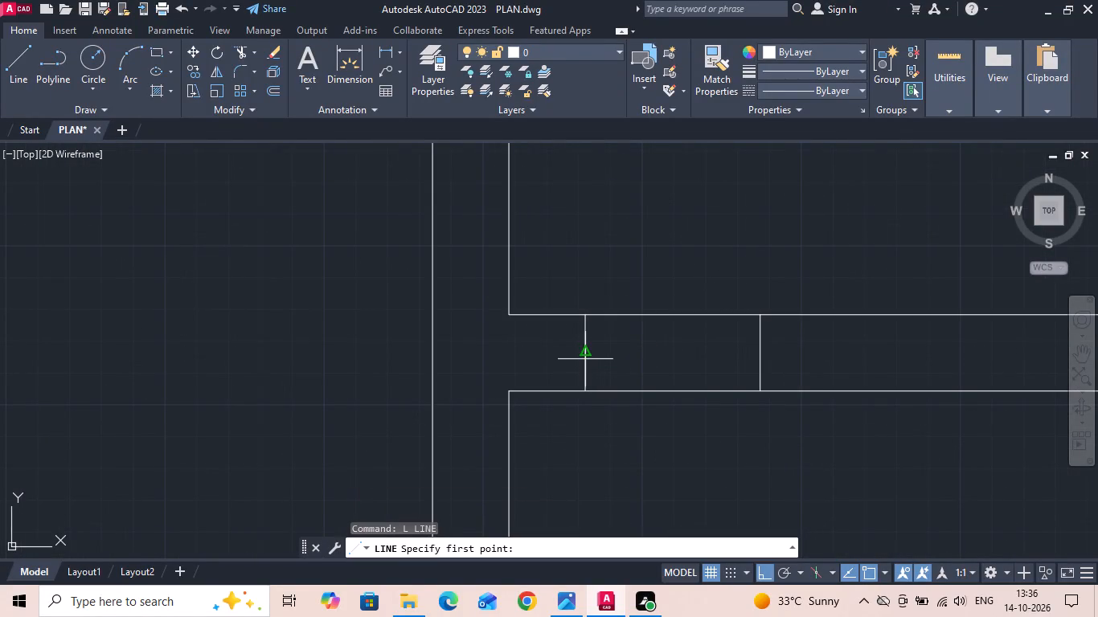
click(585, 359)
click(764, 356)
key(Escape)
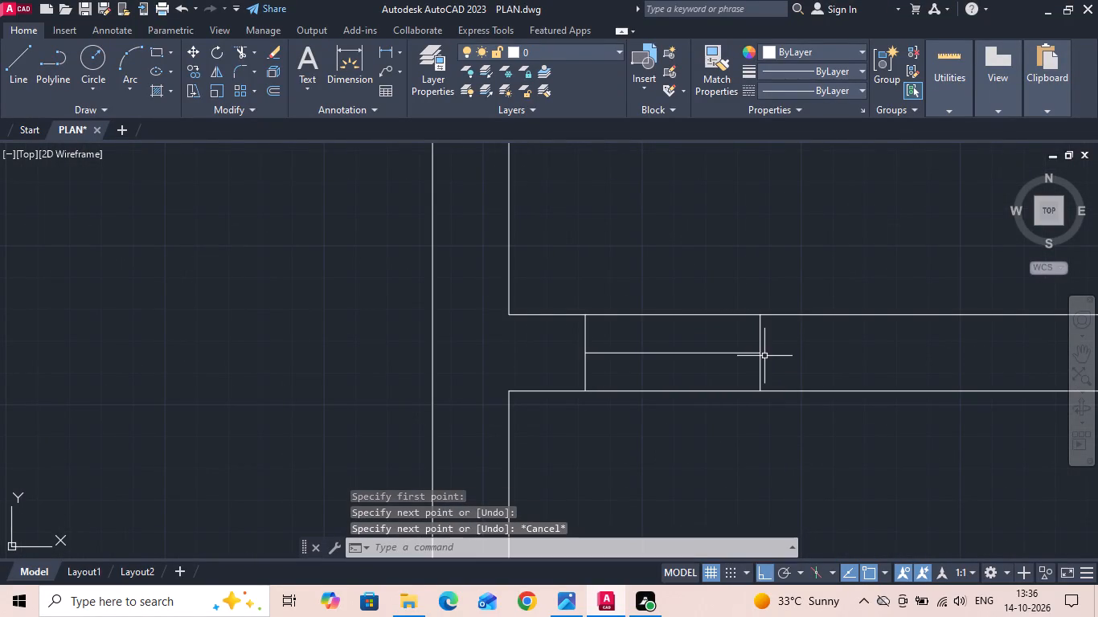
Draw a centre line between the edge midpoints of the mirrored FW1 window near the outer wall.
middle_drag(650, 374, 268, 381)
scroll(211, 381, down, 1)
key(space)
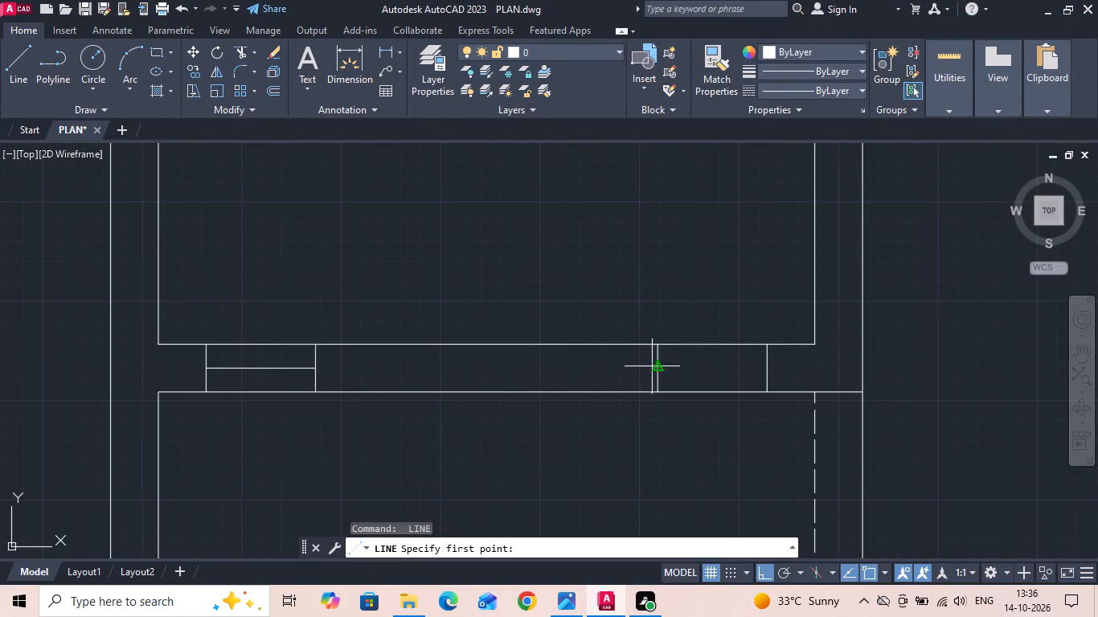
click(654, 367)
click(771, 368)
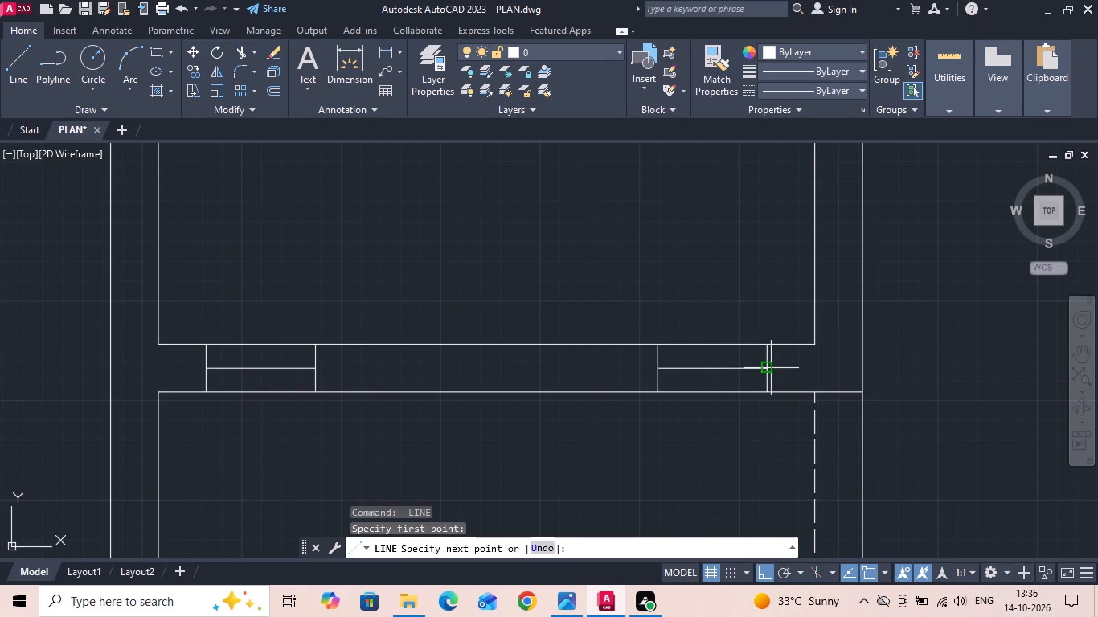
key(Escape)
Save the drawing.
key(ctrl+s)
key(ctrl+s)
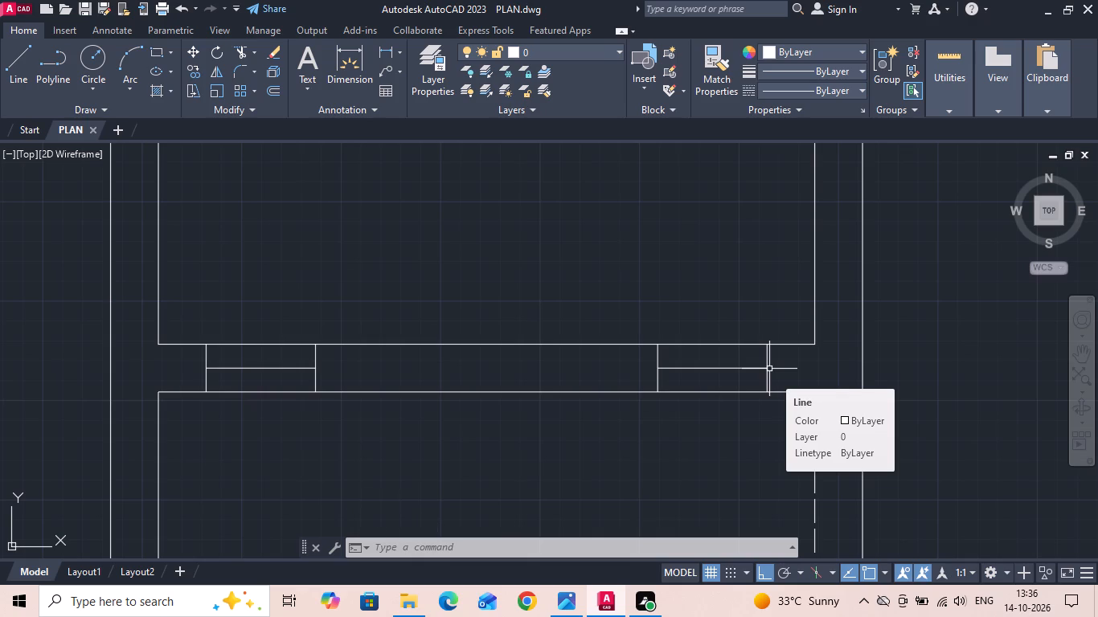
key(ctrl+s)
key(ctrl+s)
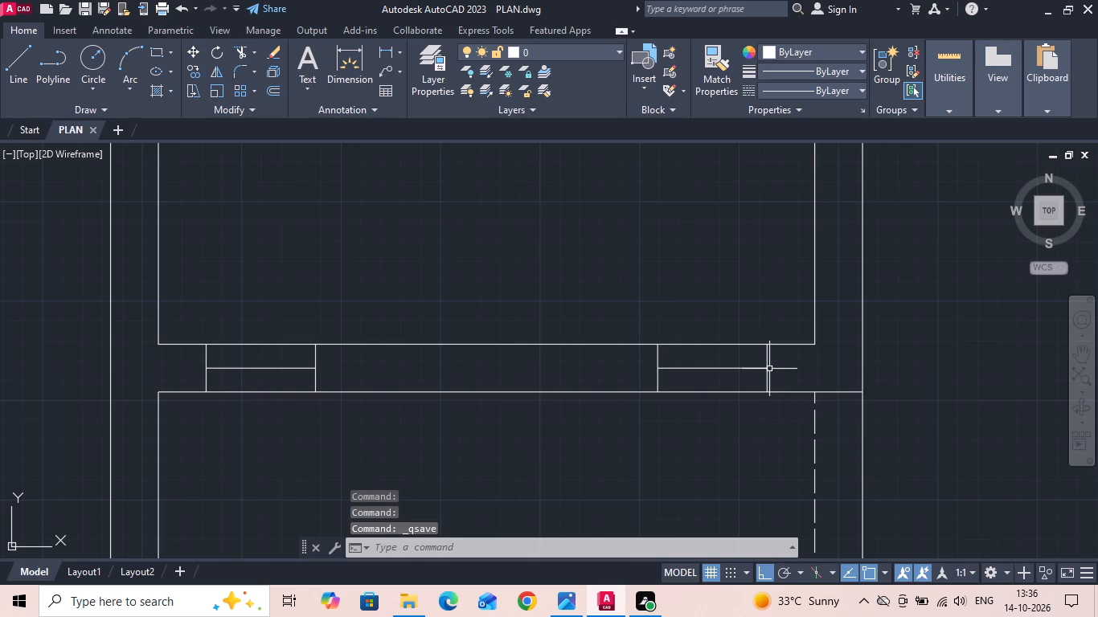
key(ctrl+s)
key(ctrl+s)
key(ctrl+s)
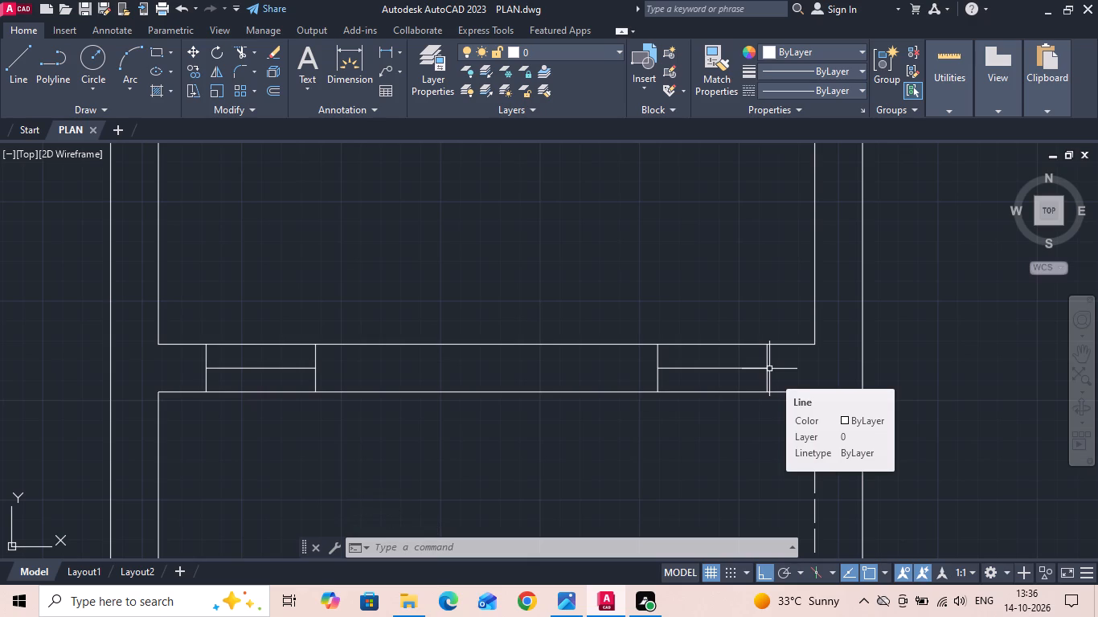
key(ctrl+s)
key(ctrl+s)
key(ctrl+s)
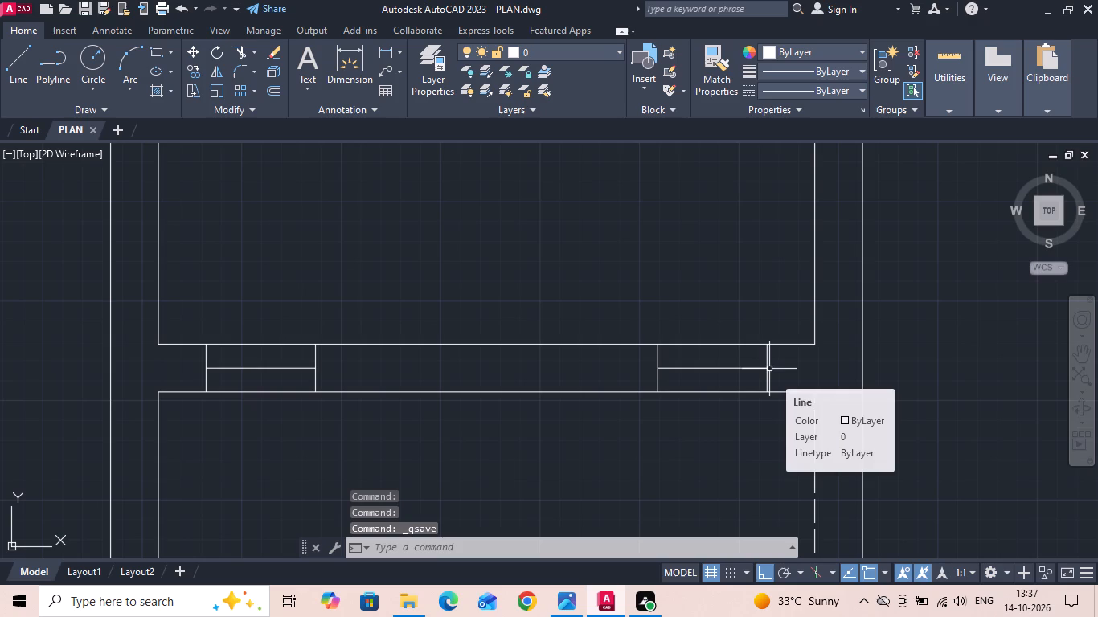
Measure the length of the V window in the 216X140 bath's outer wall on the reference image.
scroll(760, 391, down, 2)
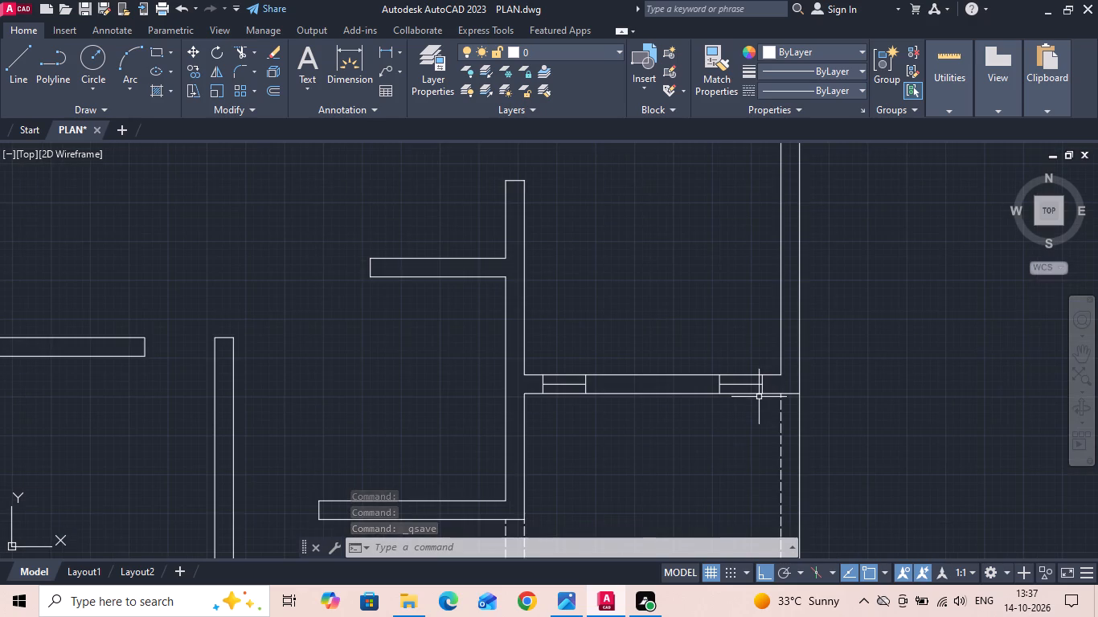
scroll(757, 397, down, 3)
scroll(759, 417, up, 1)
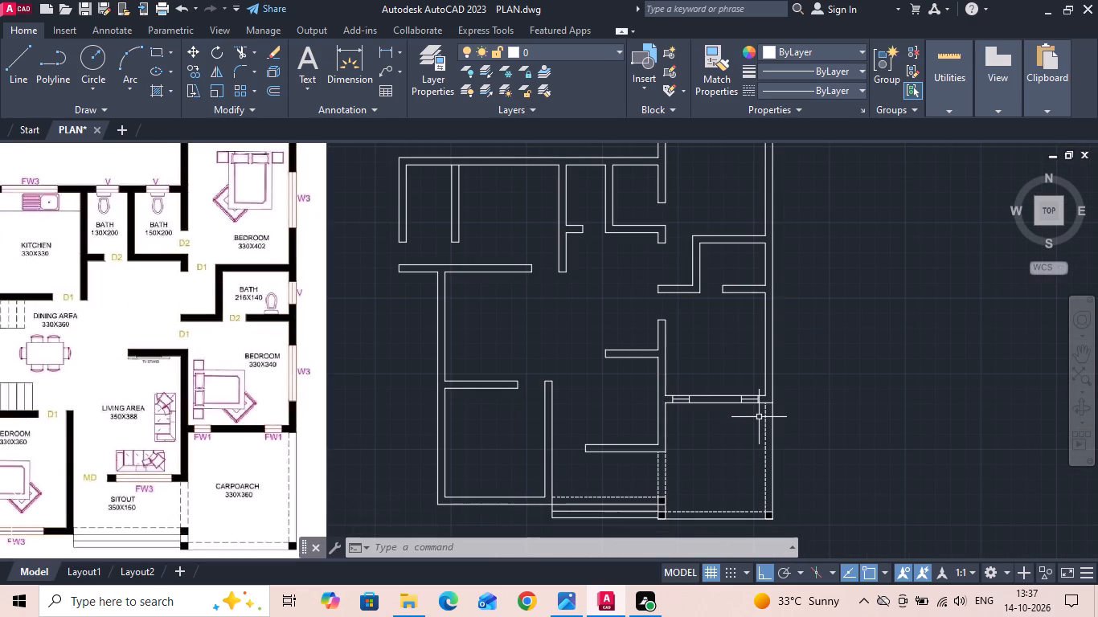
scroll(282, 296, up, 4)
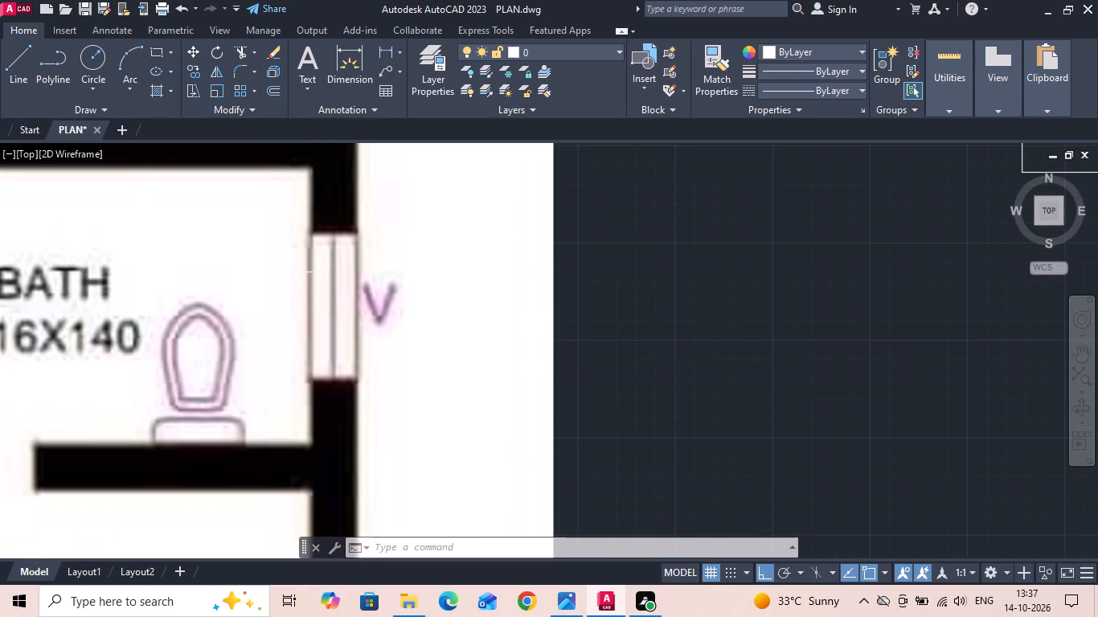
click(387, 47)
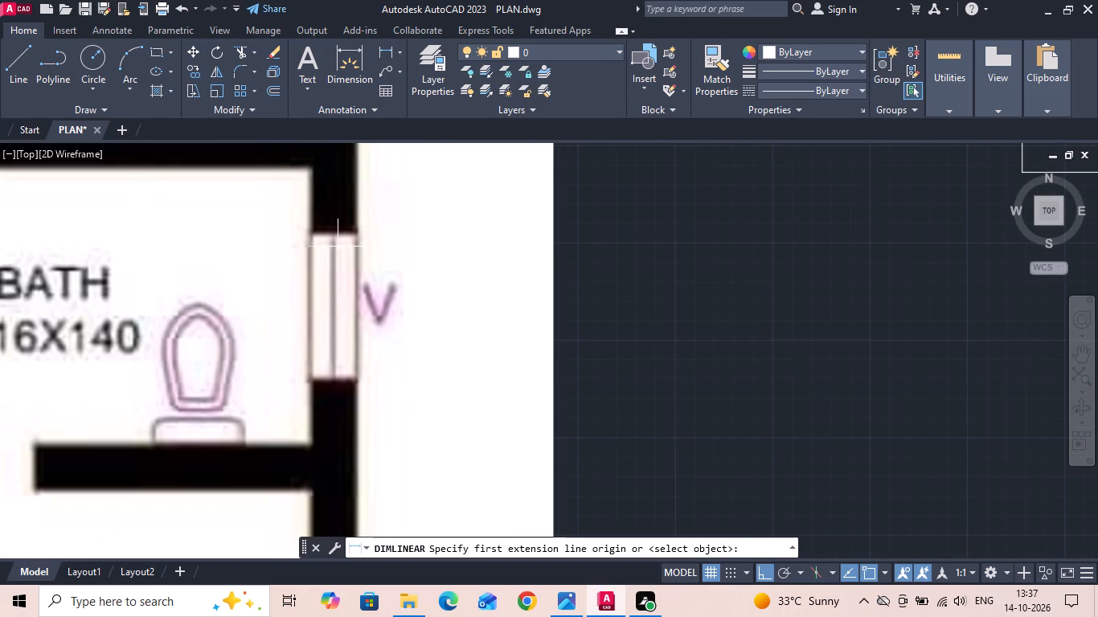
click(333, 235)
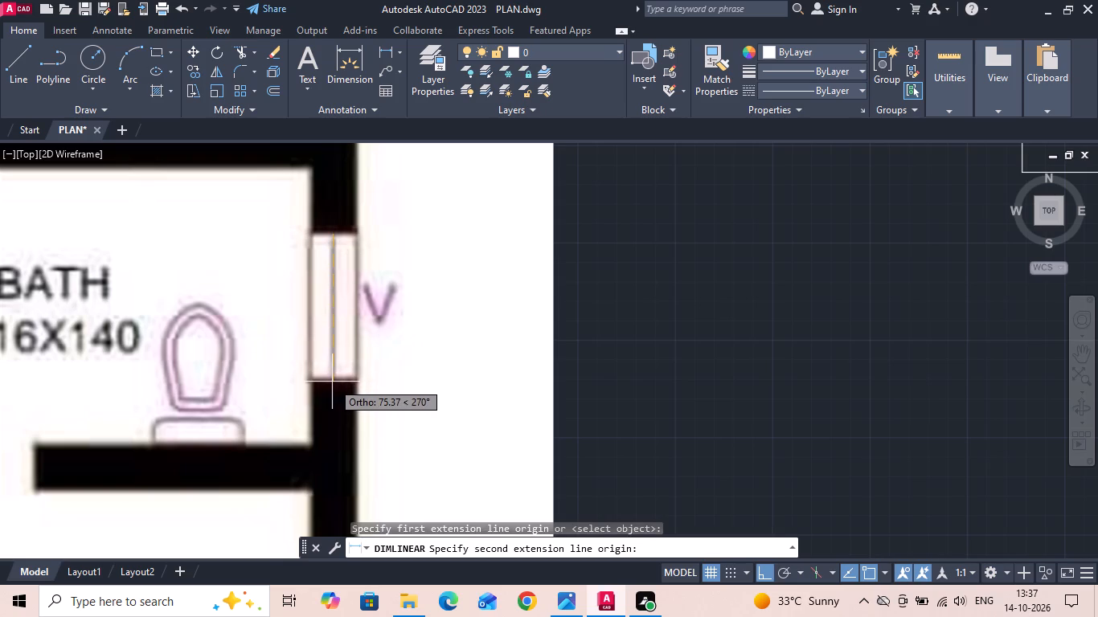
key(Escape)
Draw a horizontal line from the midpoint of the small bath's inner outer-wall face, crossing the wall and continuing outside.
scroll(278, 302, down, 4)
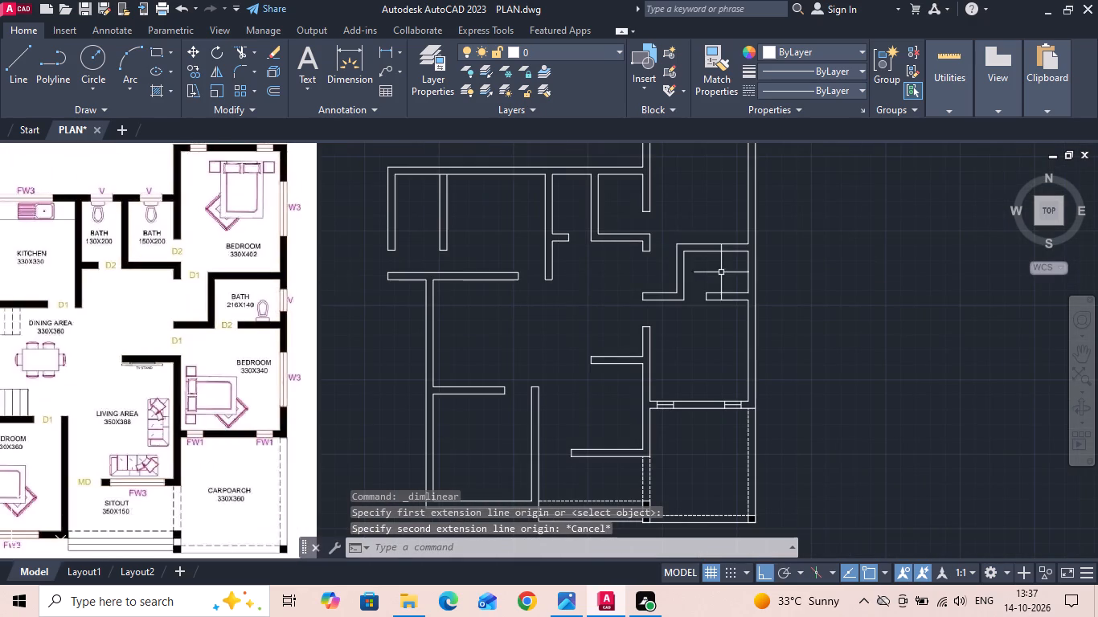
scroll(779, 272, up, 3)
text(L)
key(space)
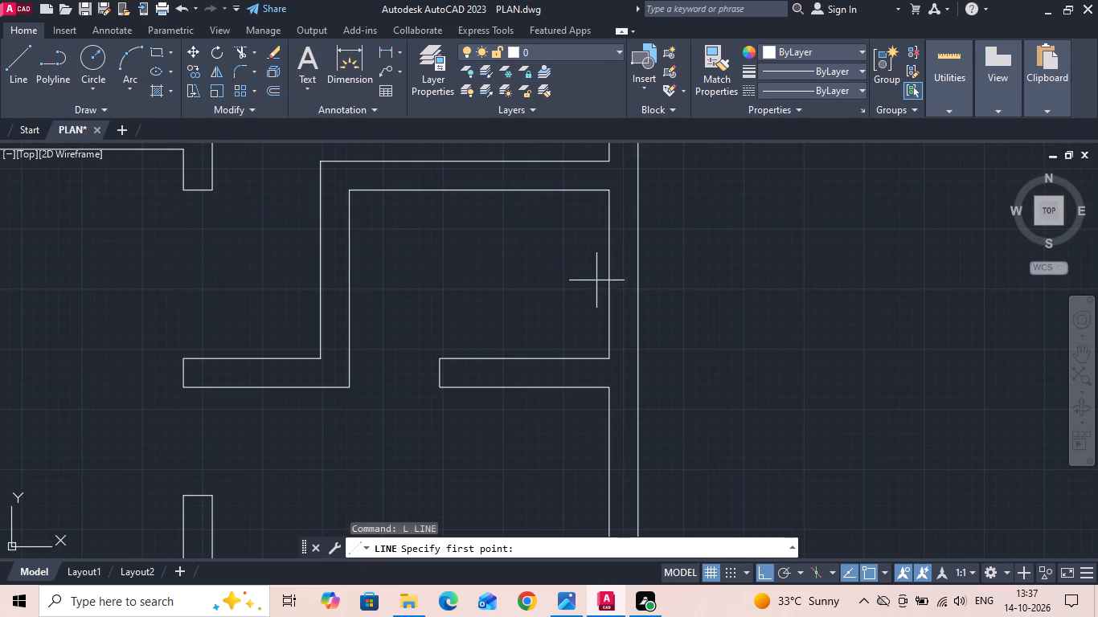
click(608, 274)
click(720, 275)
key(Escape)
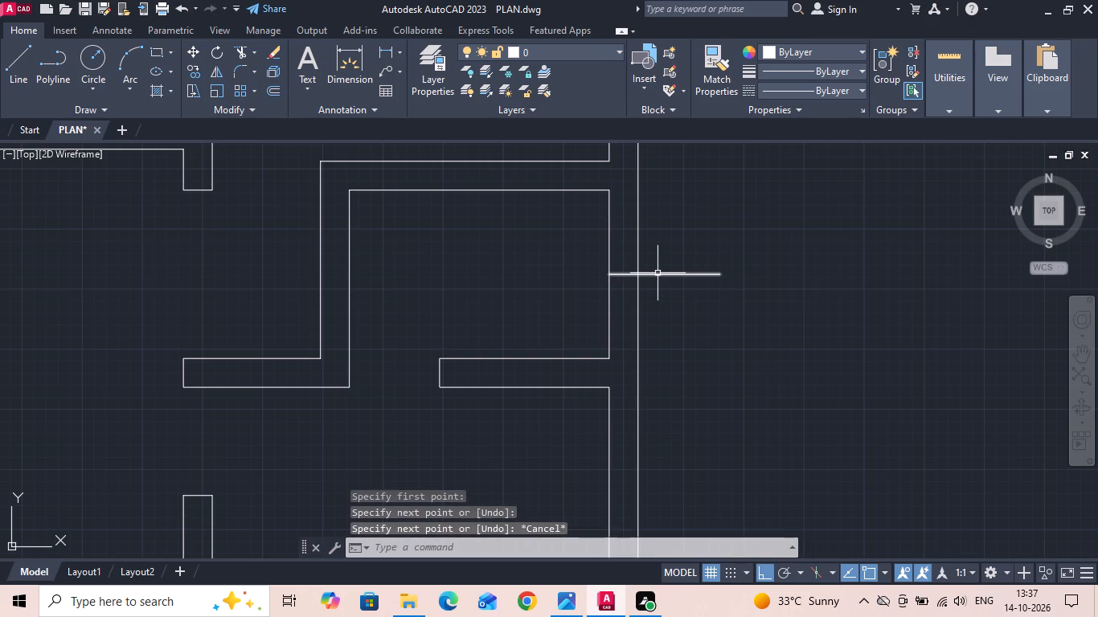
Offset the horizontal centre line in the small bath's outer wall by 35 to both sides.
key(o)
key(space)
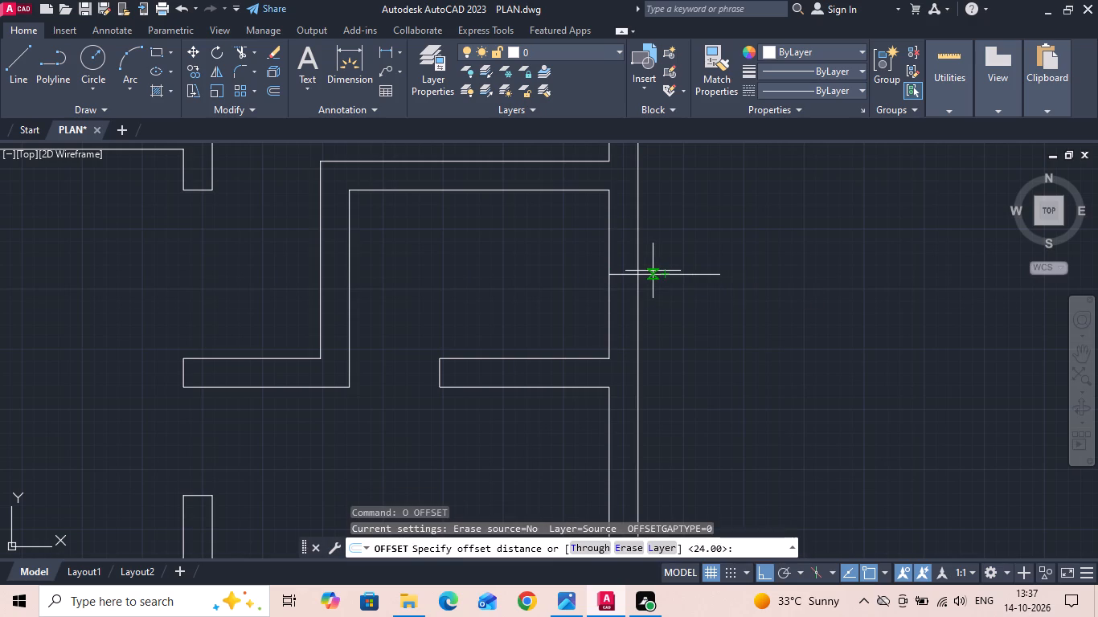
text(35)
key(space)
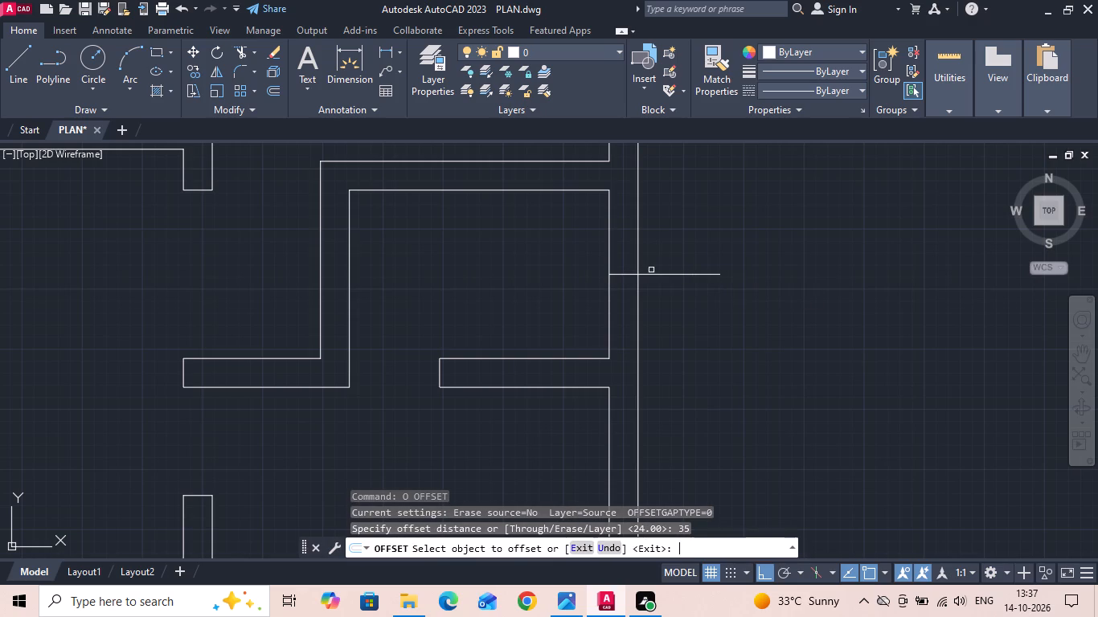
click(653, 276)
click(653, 250)
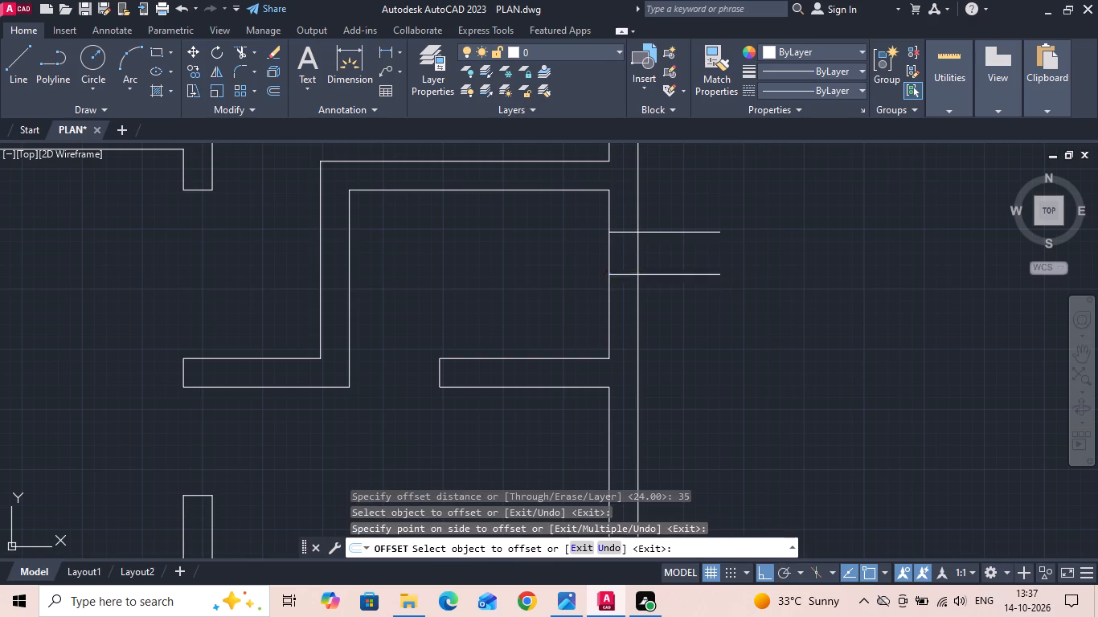
click(654, 275)
click(653, 288)
key(Escape)
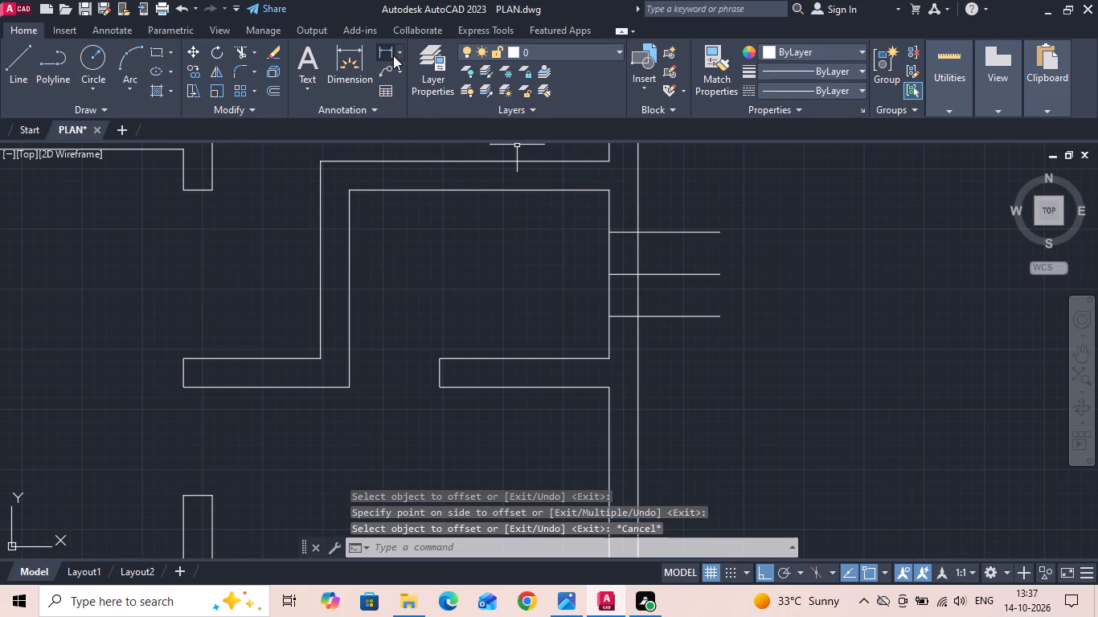
Measure the distance between the two offset lines at the small bath's outer wall.
click(393, 55)
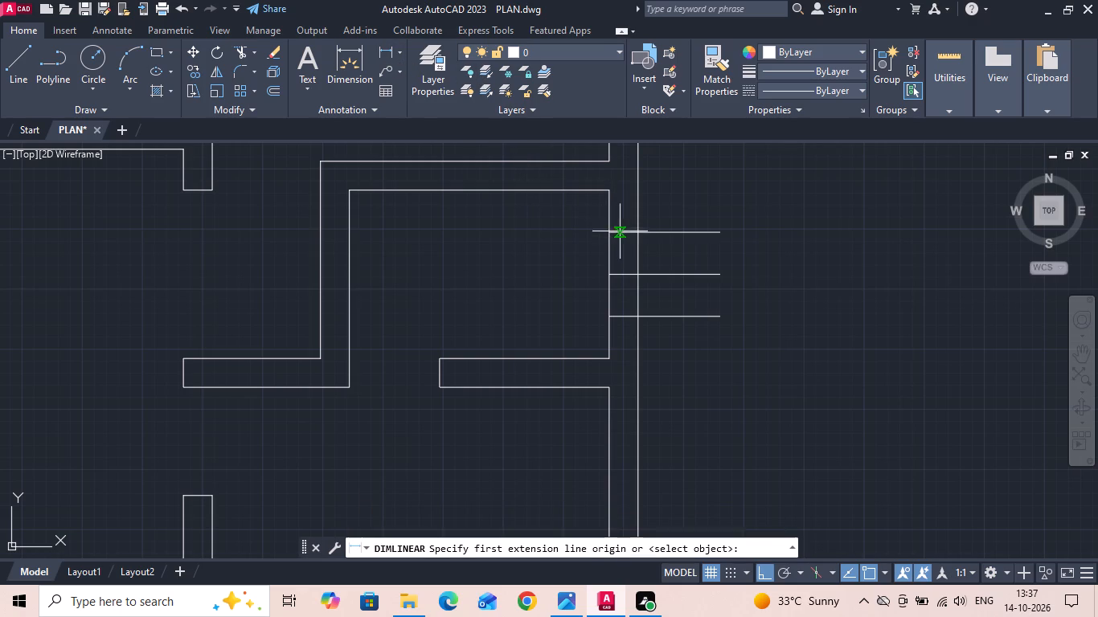
click(620, 228)
click(617, 318)
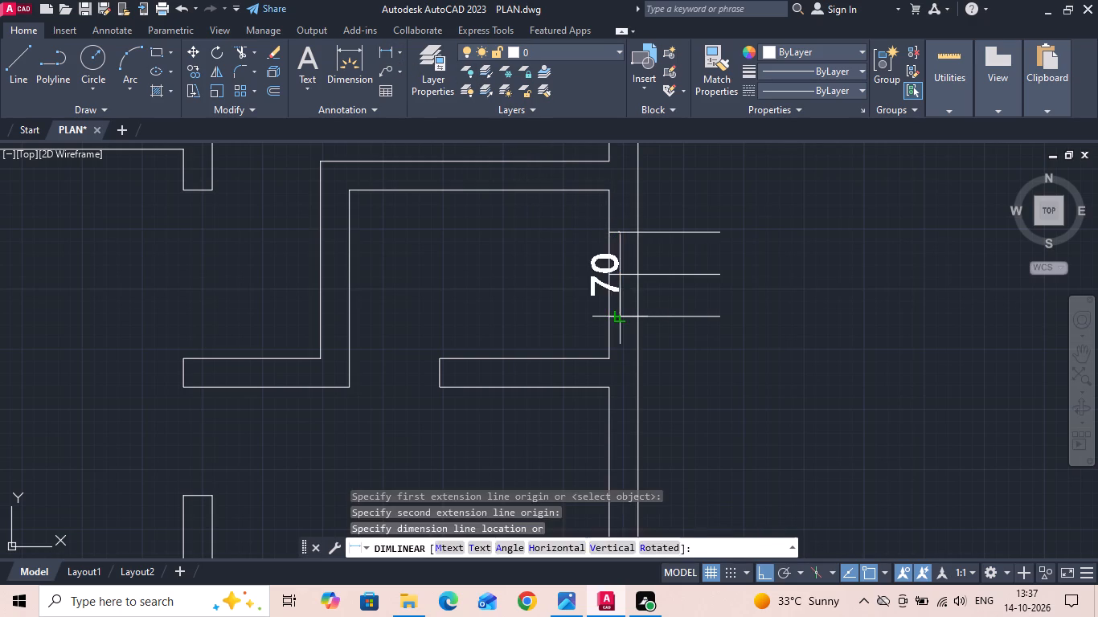
key(Escape)
Measure on the reference image the distance from the 216X140 bath's upper inner corner to the V window.
scroll(657, 304, down, 3)
scroll(158, 324, up, 3)
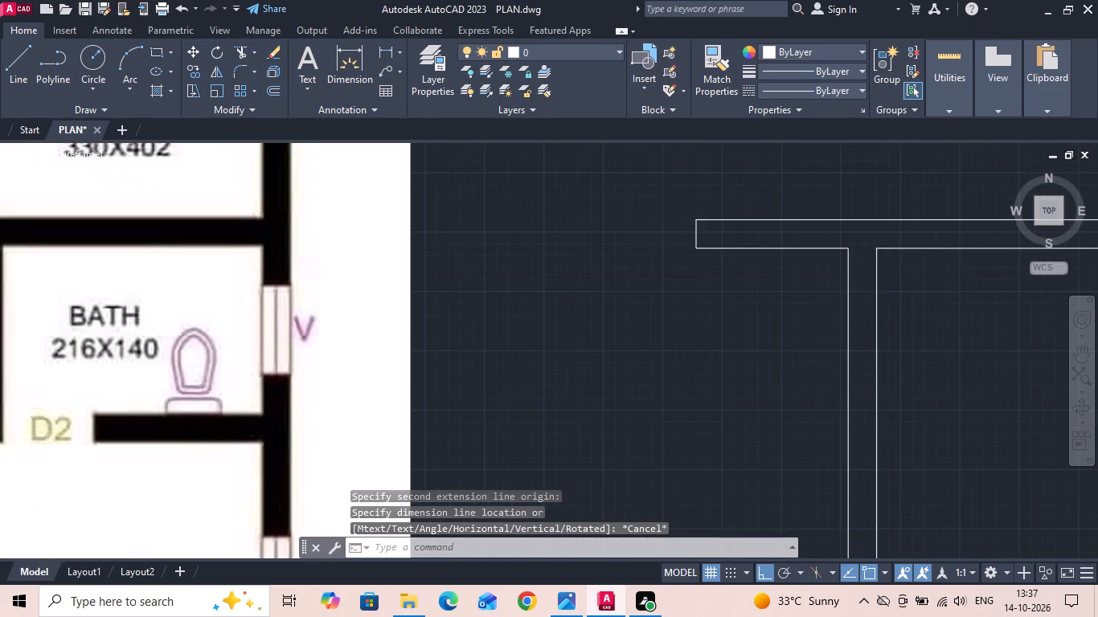
scroll(222, 227, up, 2)
key(space)
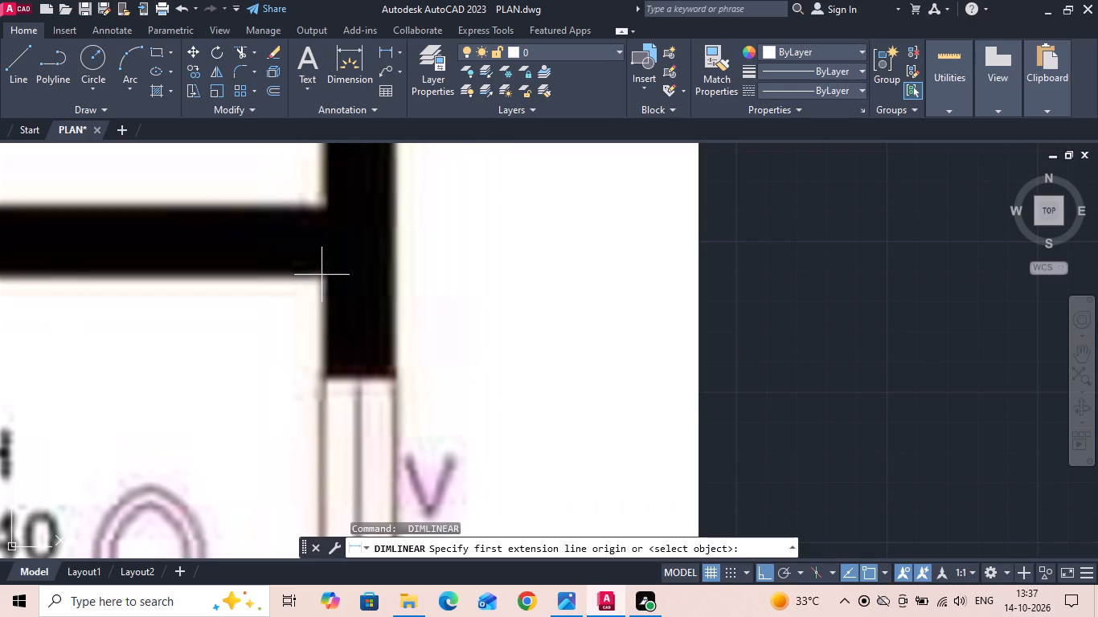
click(322, 275)
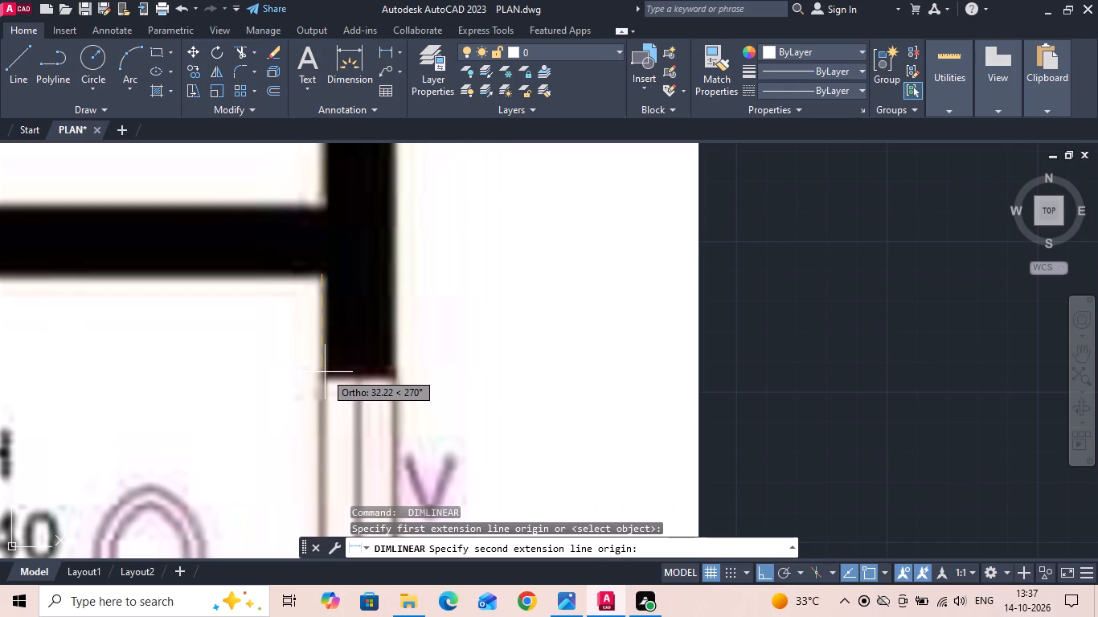
key(Escape)
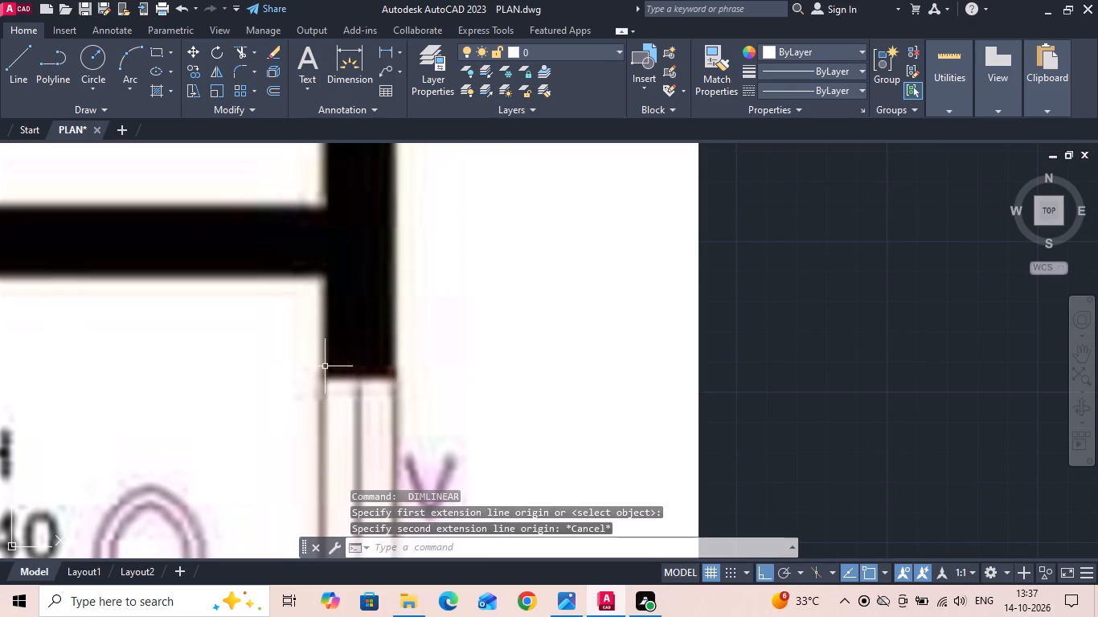
Measure in the drawn plan the distance from the small bath's upper inner corner to the upper offset line.
scroll(216, 331, down, 5)
scroll(678, 313, up, 3)
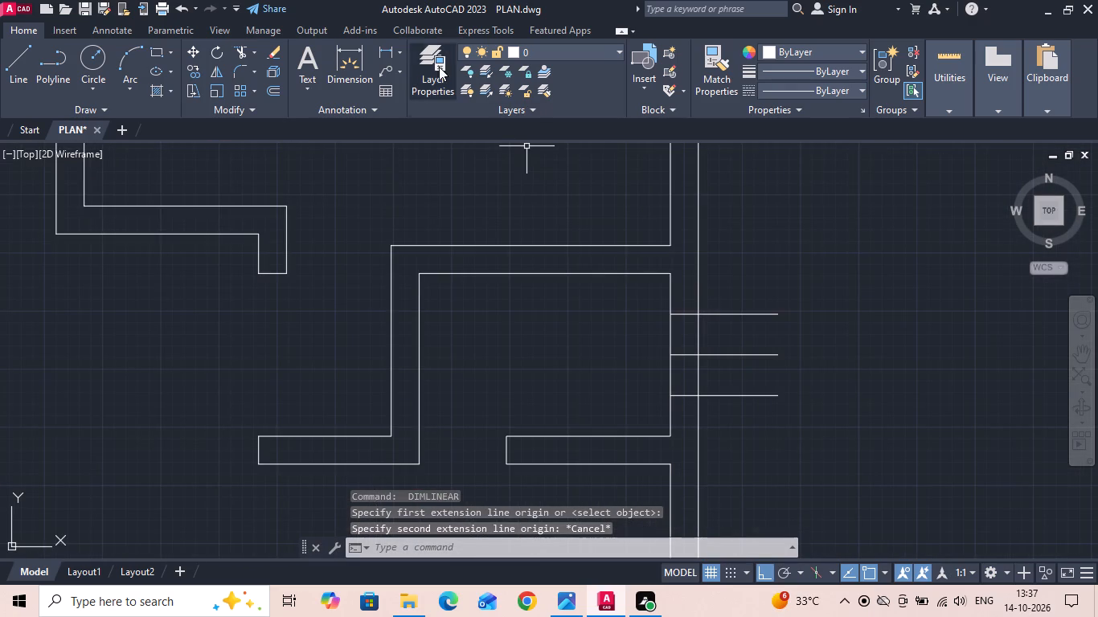
click(384, 55)
scroll(757, 276, up, 2)
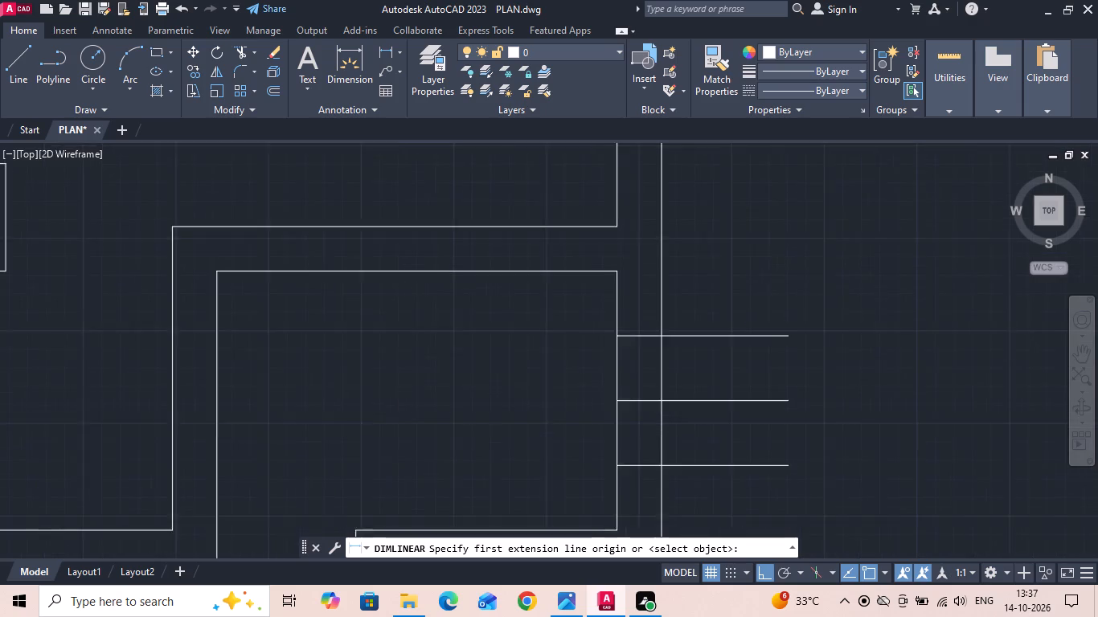
scroll(757, 276, up, 1)
drag(396, 264, 396, 278)
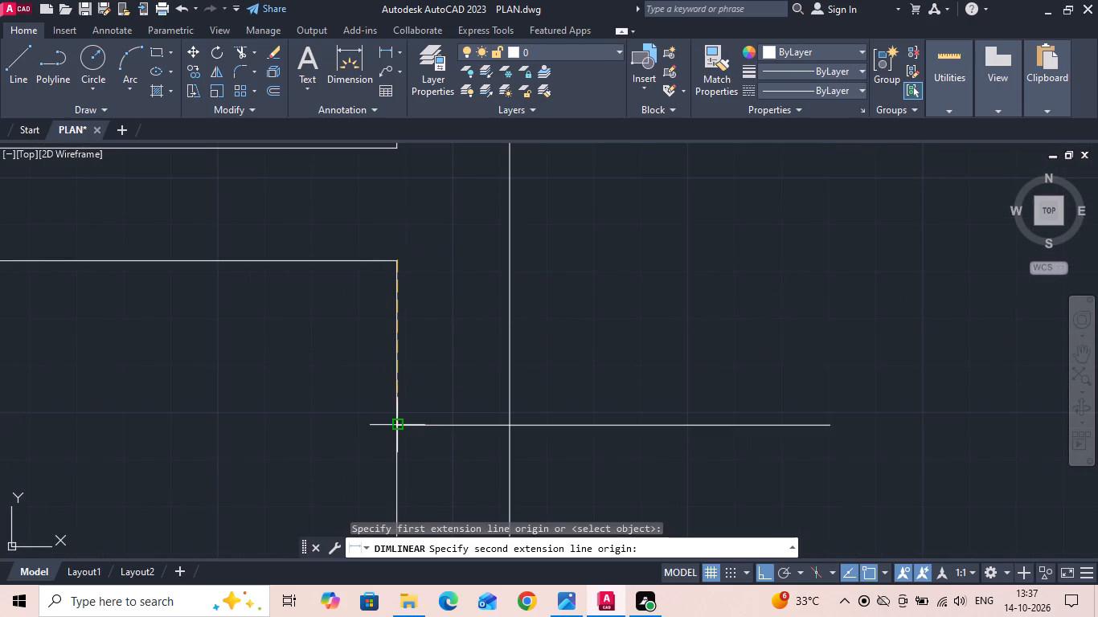
click(395, 424)
scroll(395, 424, down, 3)
key(Escape)
Move the upper offset line of the small bath's window up by 2.
middle_drag(473, 398, 536, 247)
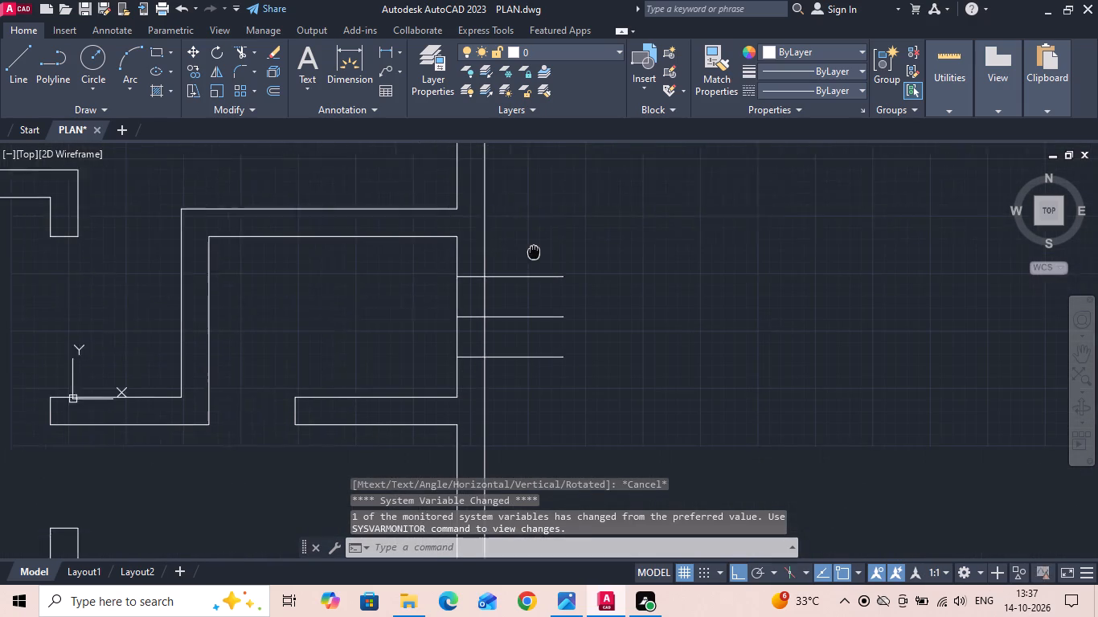
middle_drag(536, 247, 539, 243)
drag(524, 285, 518, 276)
click(511, 246)
right_click(511, 246)
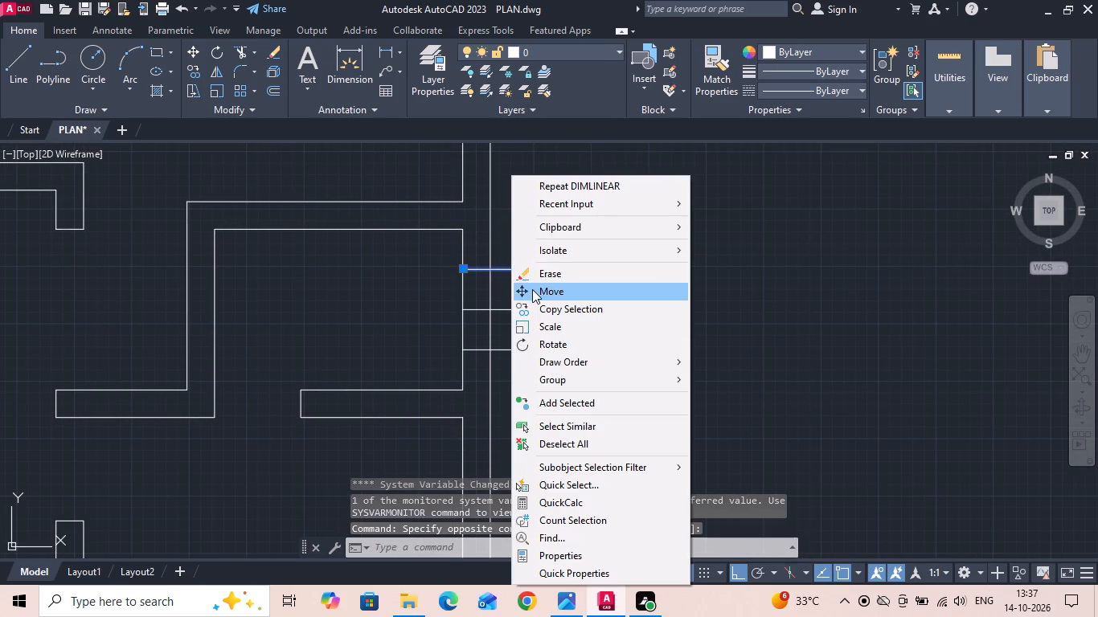
click(532, 289)
click(696, 317)
text(2)
key(space)
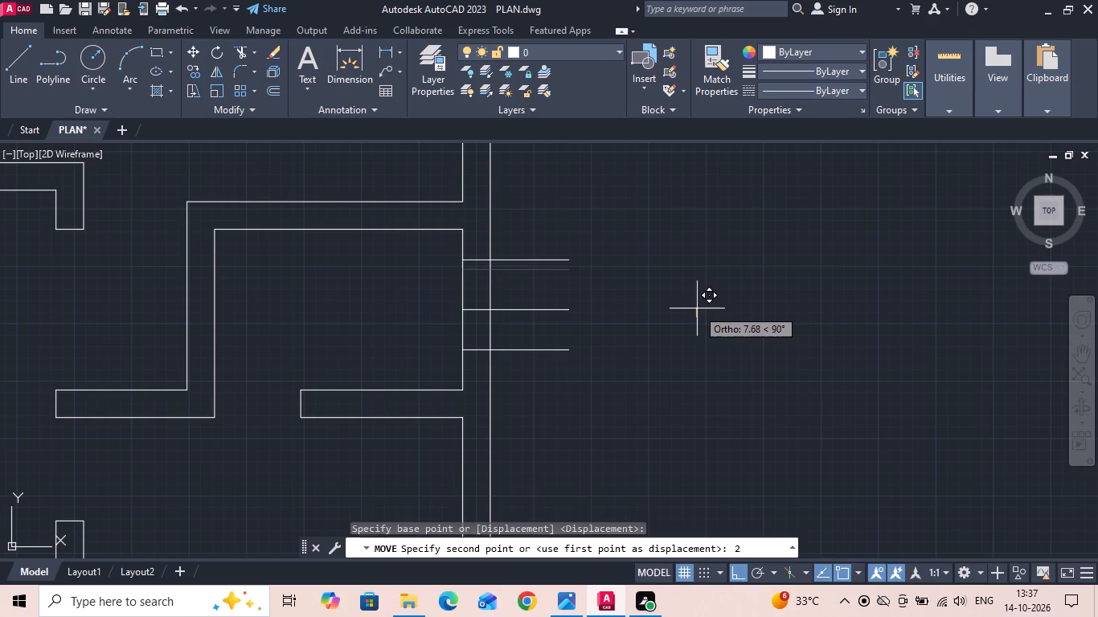
Move the lower offset line of the small bath's window down by 2.
scroll(559, 368, up, 1)
click(545, 363)
click(521, 329)
right_click(521, 329)
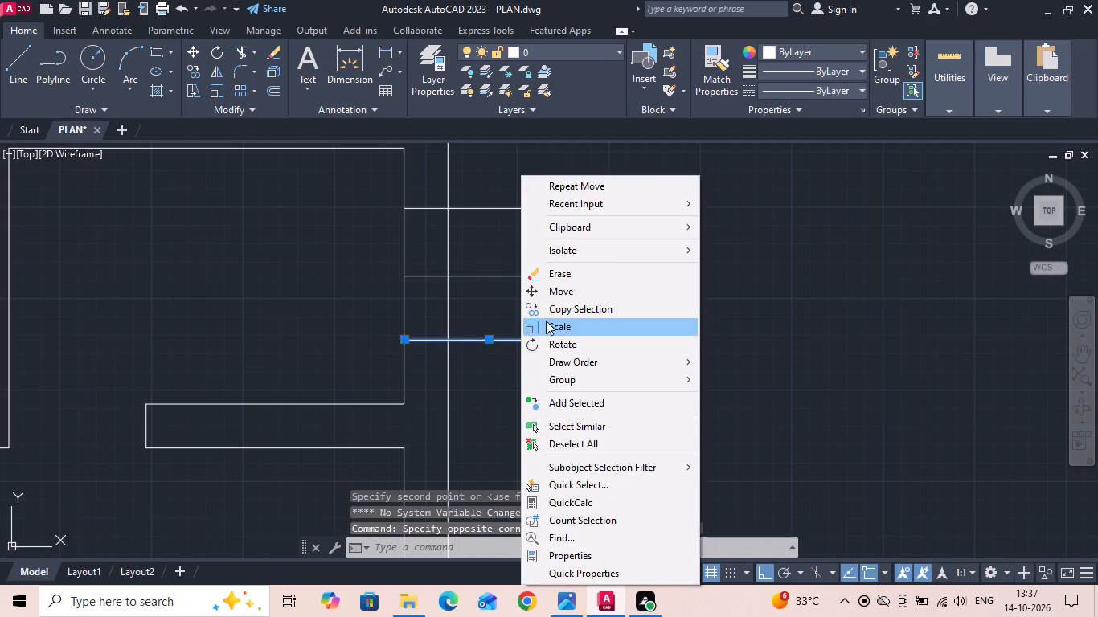
click(560, 295)
drag(743, 345, 743, 358)
text(2)
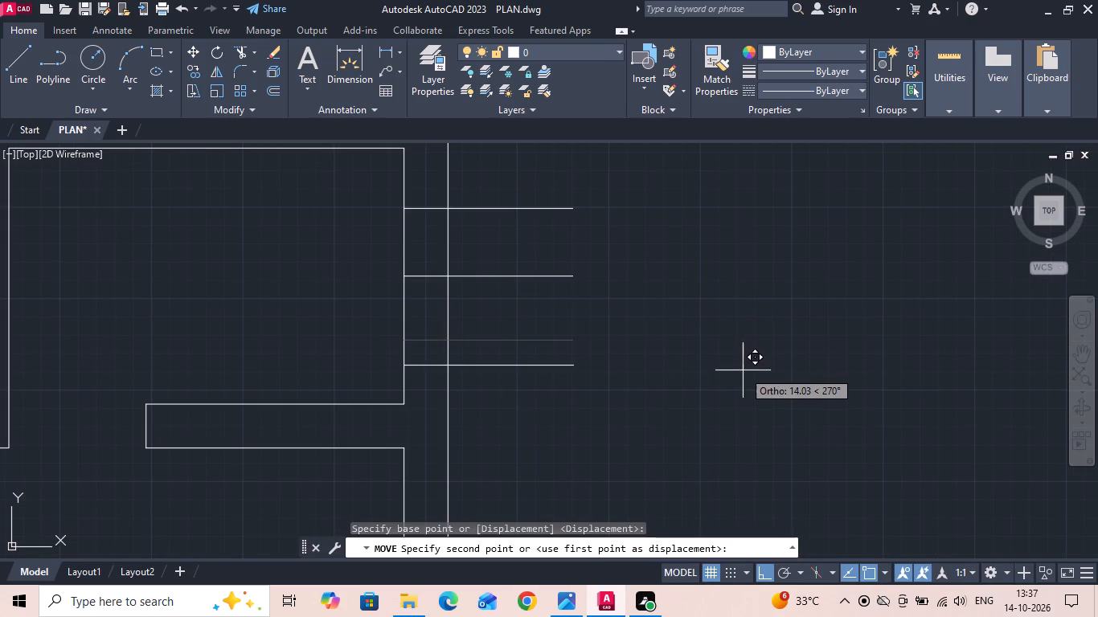
key(space)
Measure the small bath's window width between the moved lines and the wall length remaining below it.
click(384, 49)
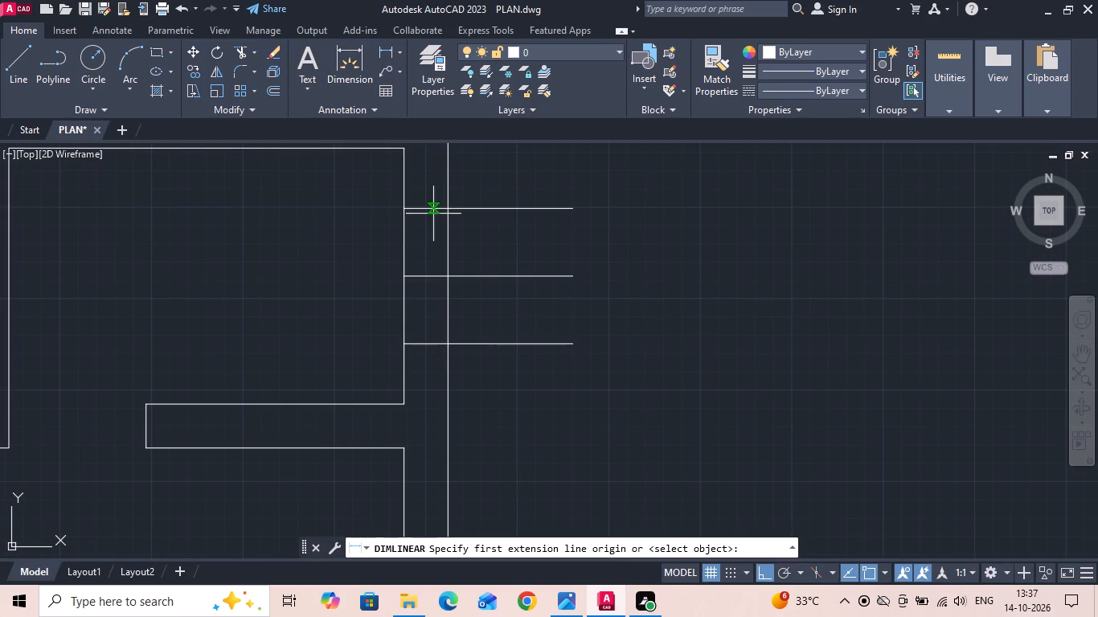
drag(428, 210, 427, 220)
click(424, 338)
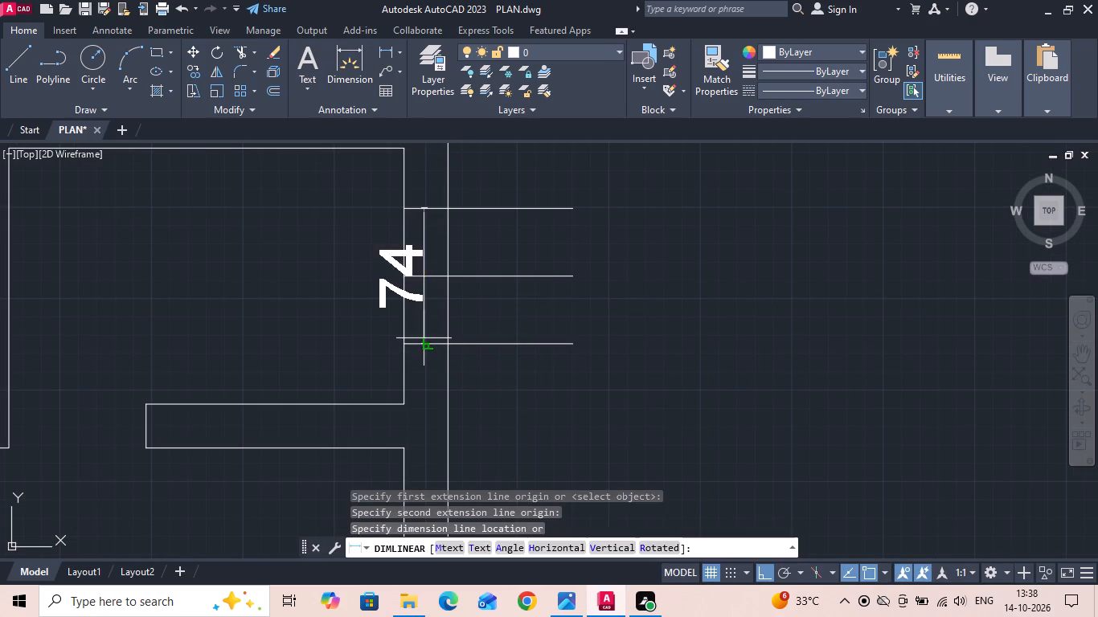
key(Escape)
key(space)
drag(405, 401, 403, 391)
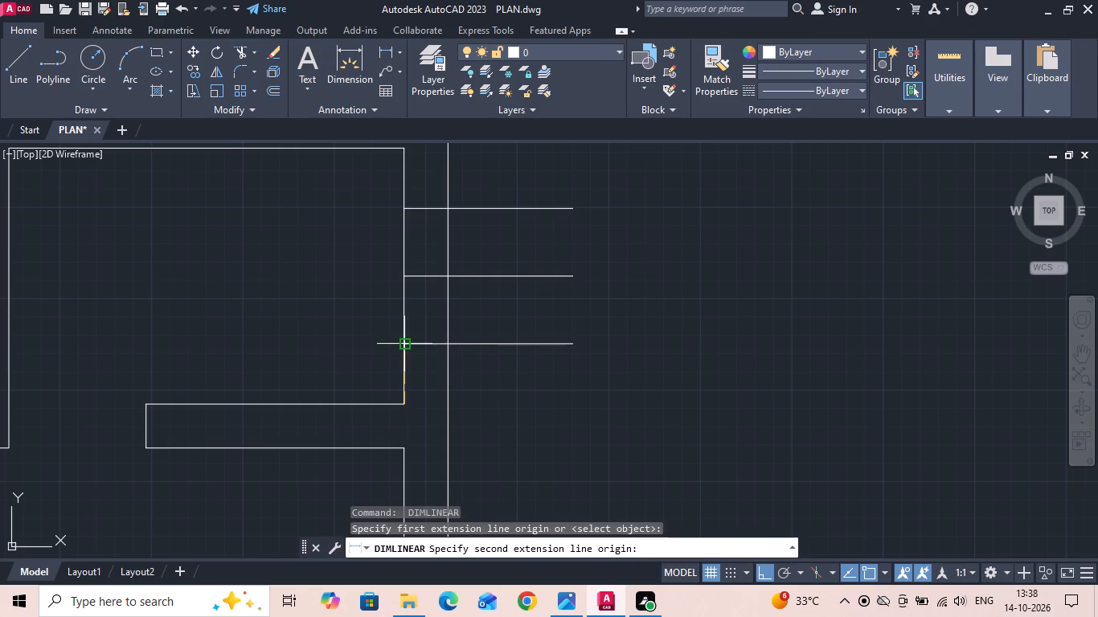
click(408, 342)
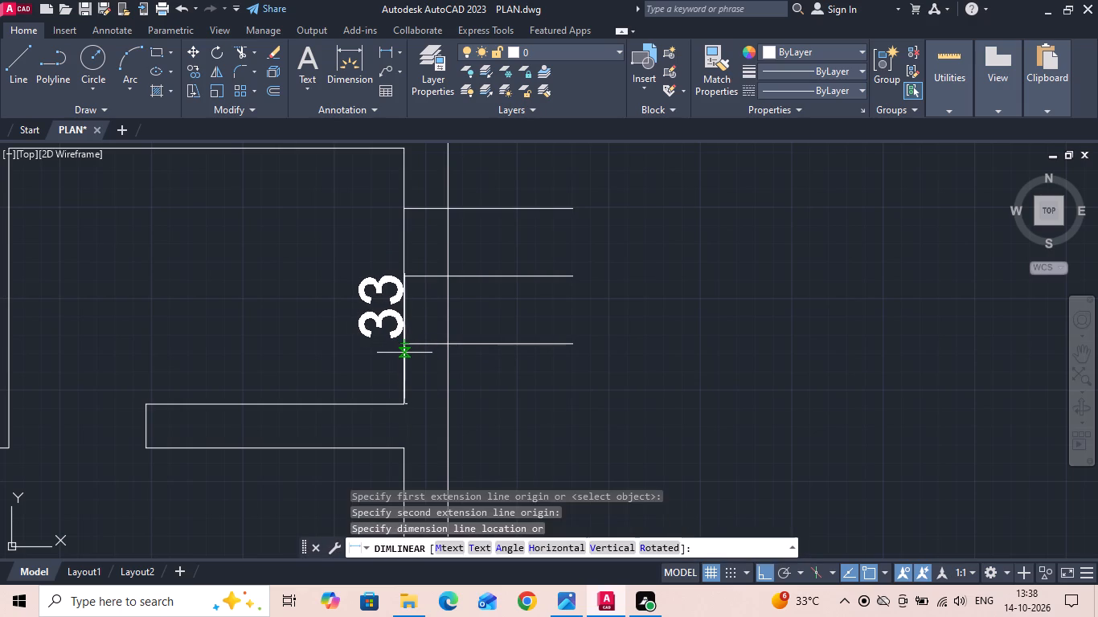
key(Escape)
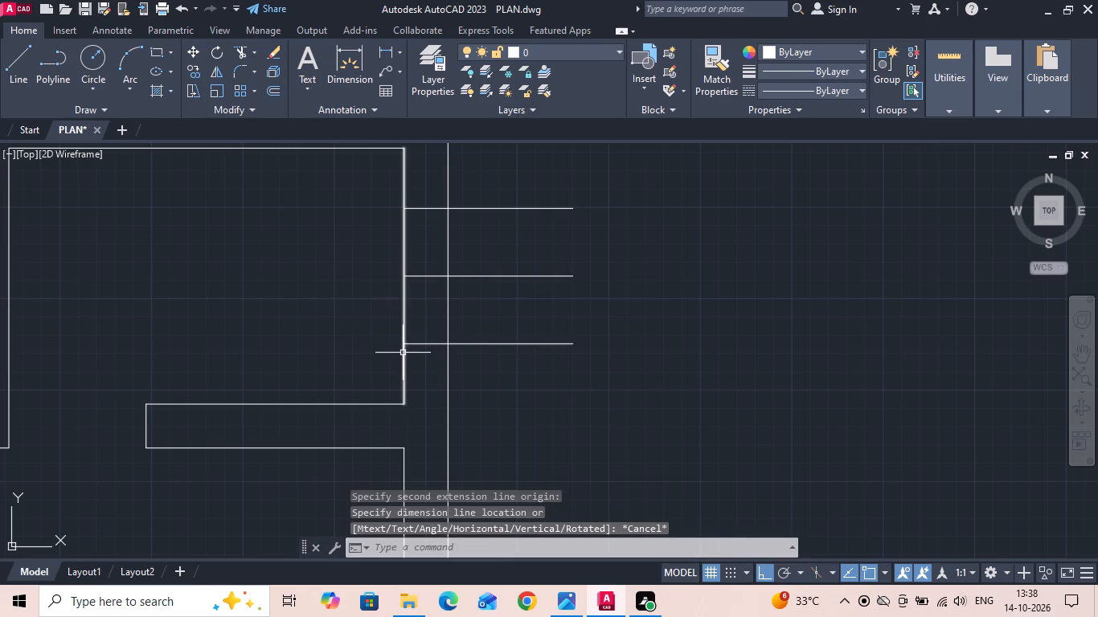
Trim the window lines outside the small bath's outer wall and remove the middle line, leaving the two window edges.
key(t)
key(r)
key(space)
drag(502, 371, 506, 182)
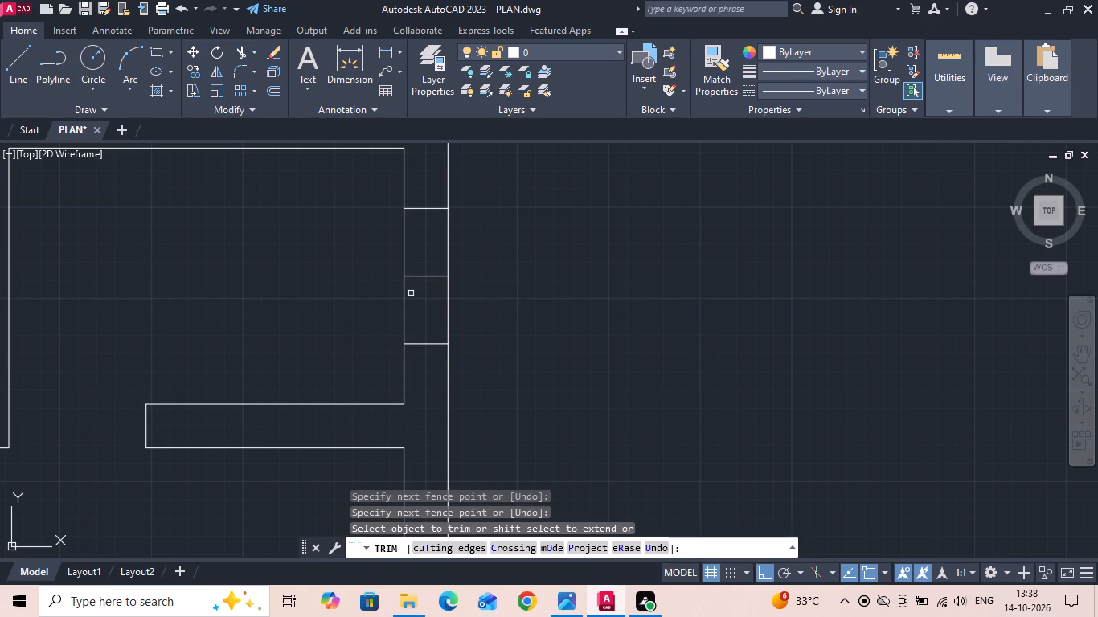
drag(423, 282, 426, 275)
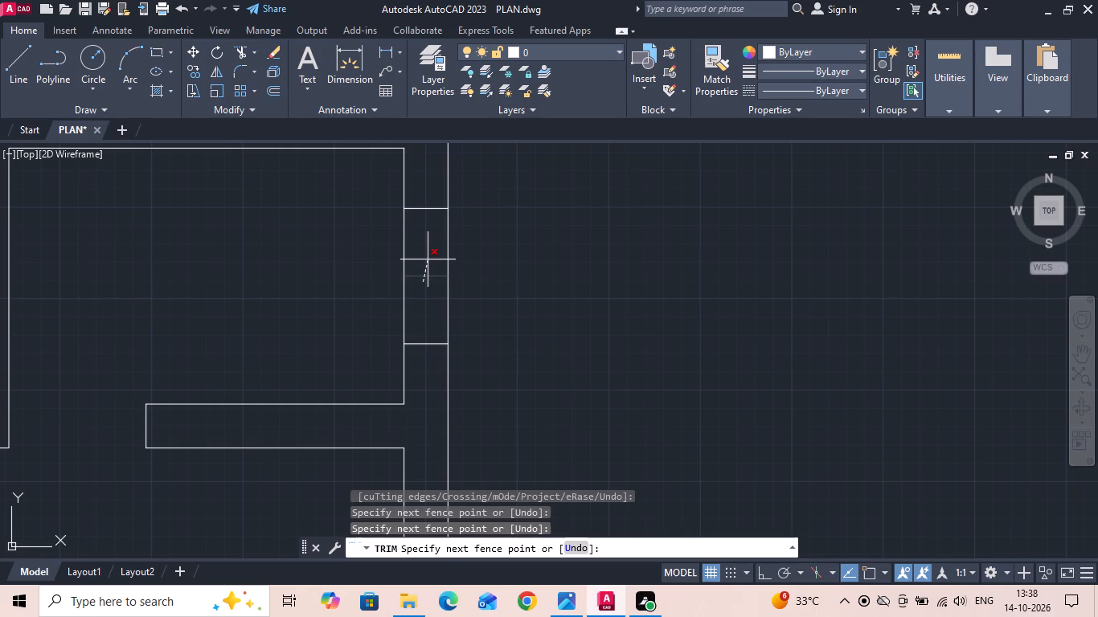
click(428, 259)
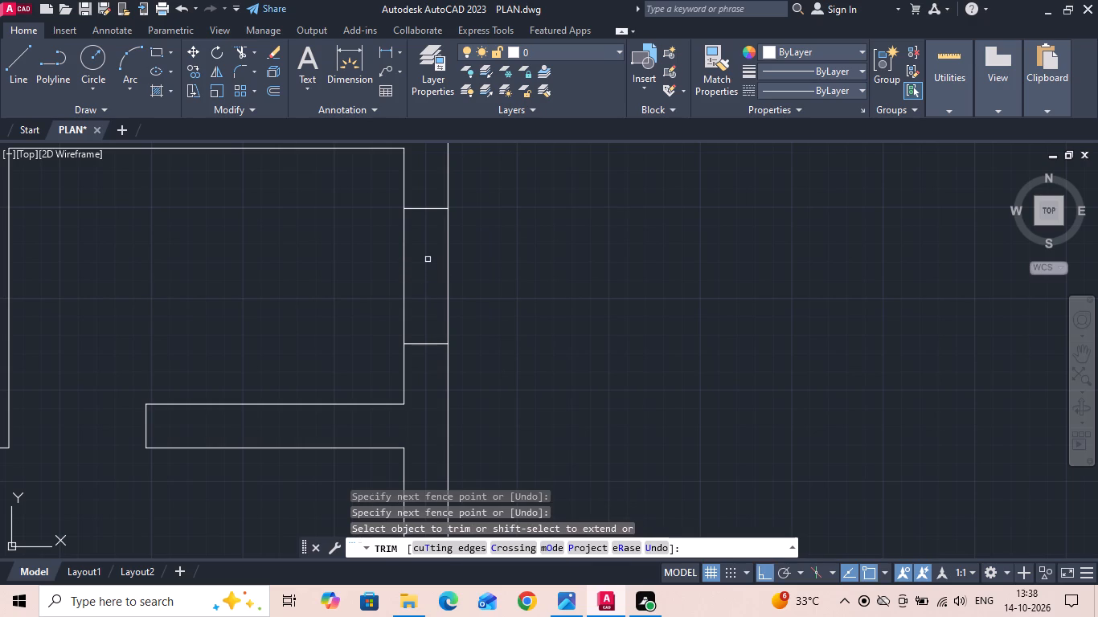
key(Escape)
Measure the door gap between the lower end of the W/A and kitchen partition and the horizontal wall below.
scroll(601, 317, down, 3)
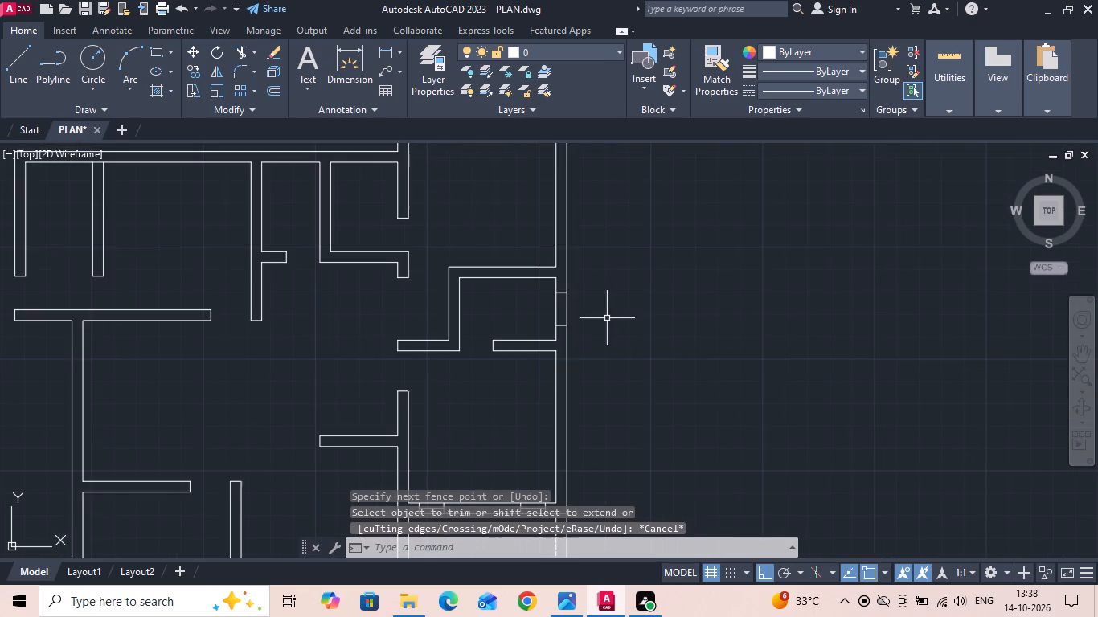
scroll(608, 318, down, 1)
click(387, 53)
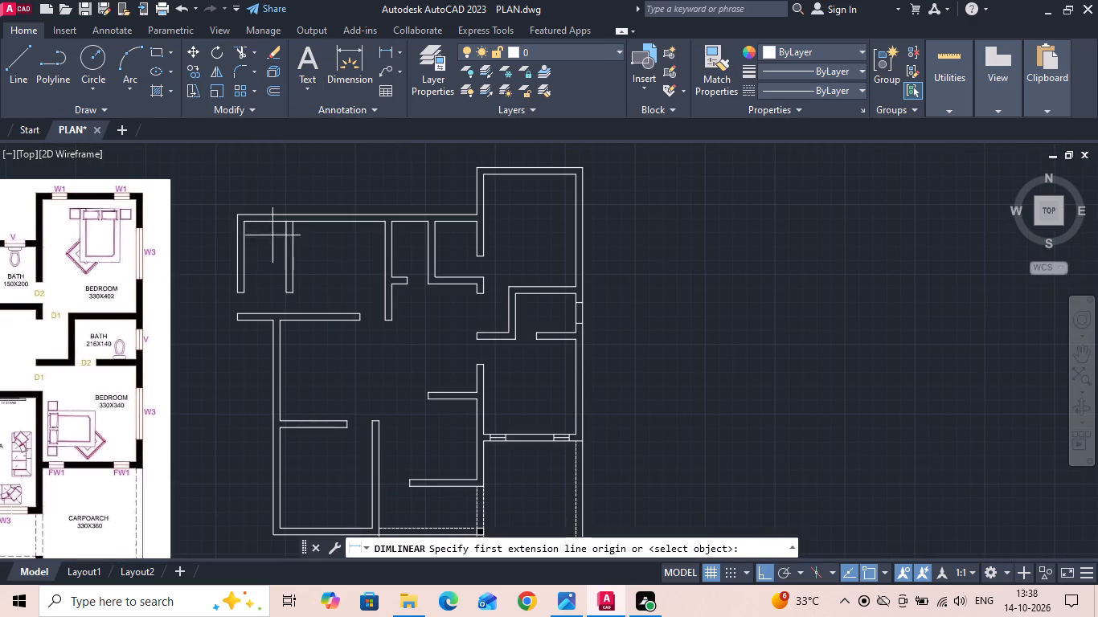
scroll(273, 292, up, 3)
click(322, 294)
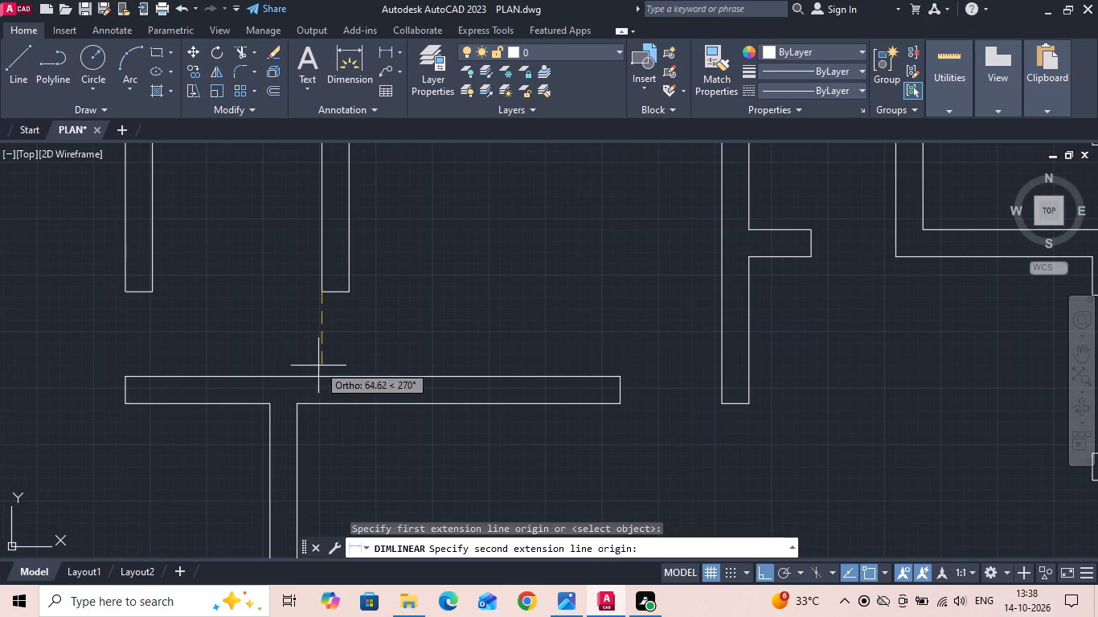
click(323, 374)
key(Escape)
Trim the inner wall line crossing the top of the W/A and kitchen partition where it meets the outer wall.
scroll(331, 383, down, 2)
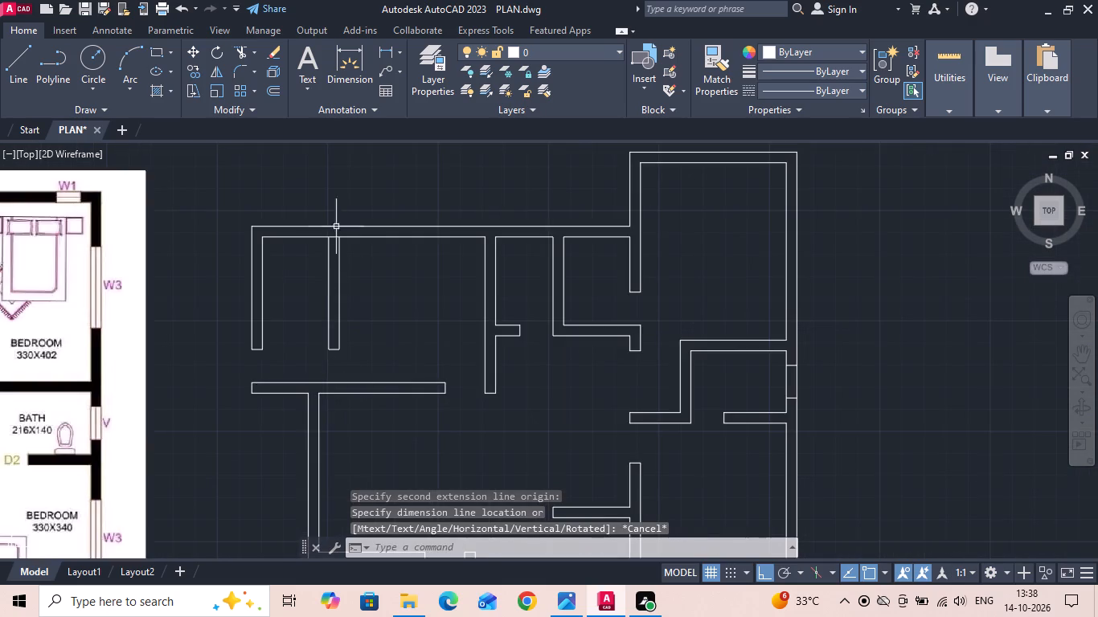
scroll(336, 227, up, 2)
text(TR)
key(space)
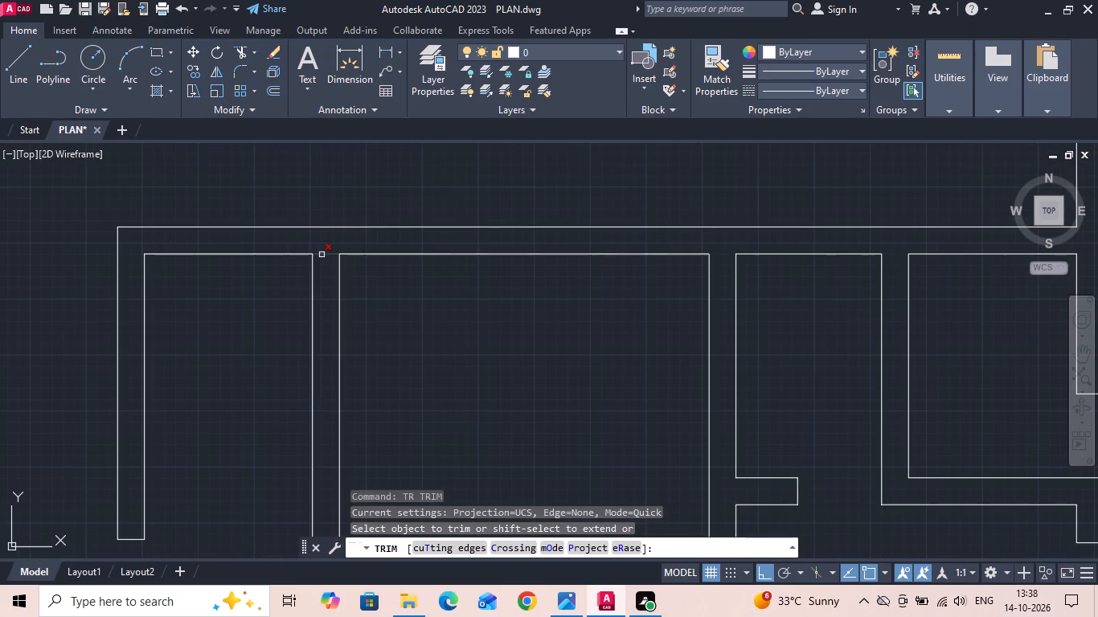
click(322, 254)
scroll(511, 294, down, 3)
key(Escape)
Measure the D2 door opening in the W/A outer wall on the reference image, from wall end to horizontal wall.
middle_drag(216, 362, 455, 258)
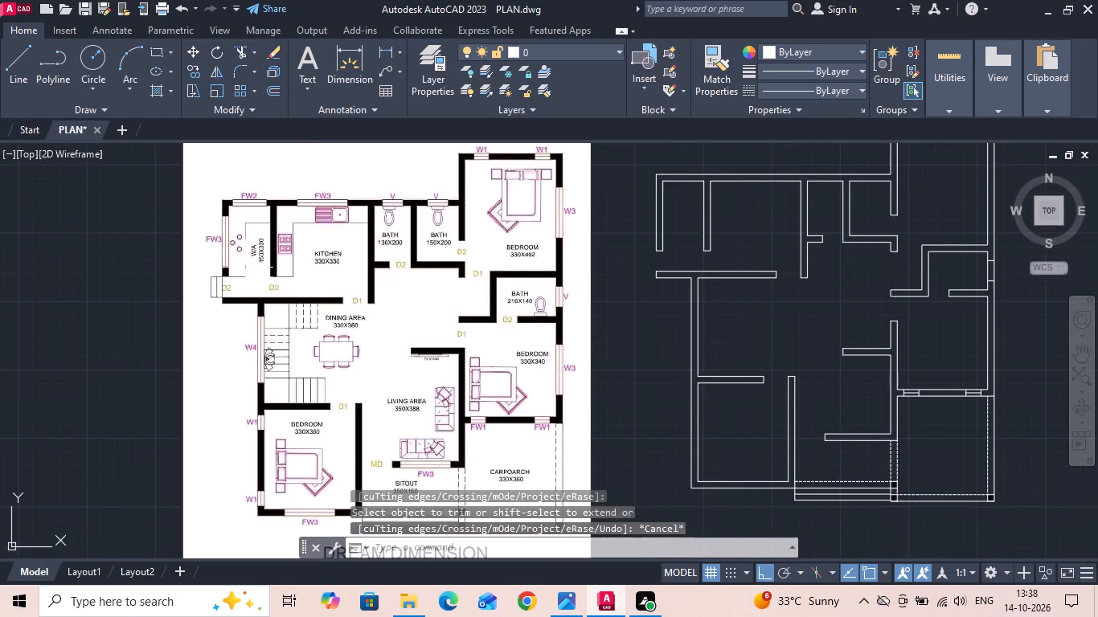
scroll(199, 258, up, 2)
click(387, 43)
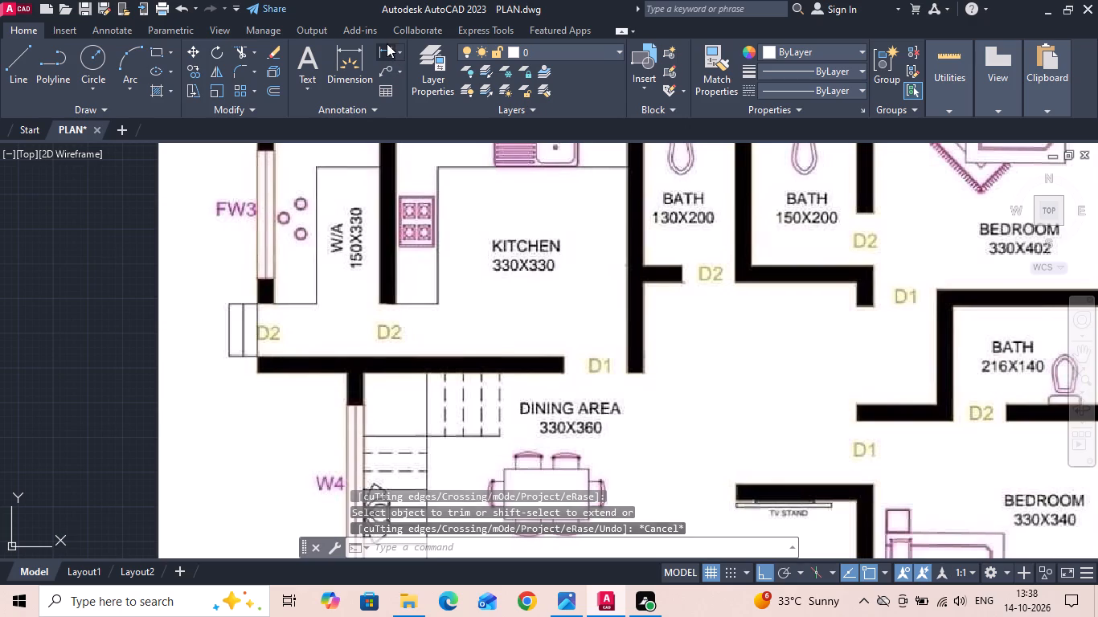
scroll(276, 325, up, 2)
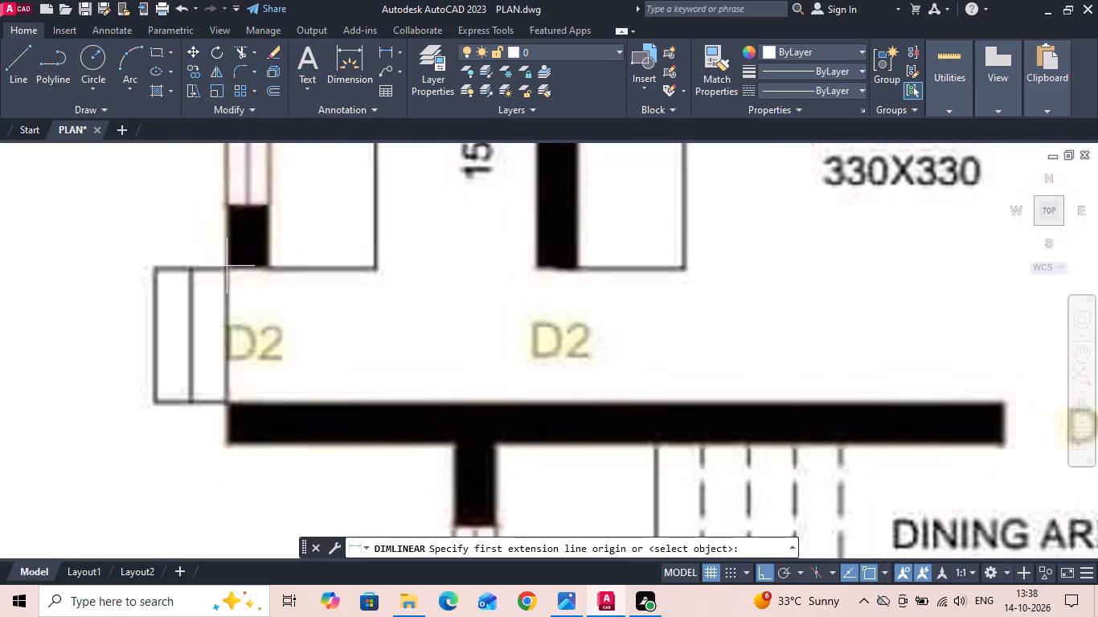
click(227, 266)
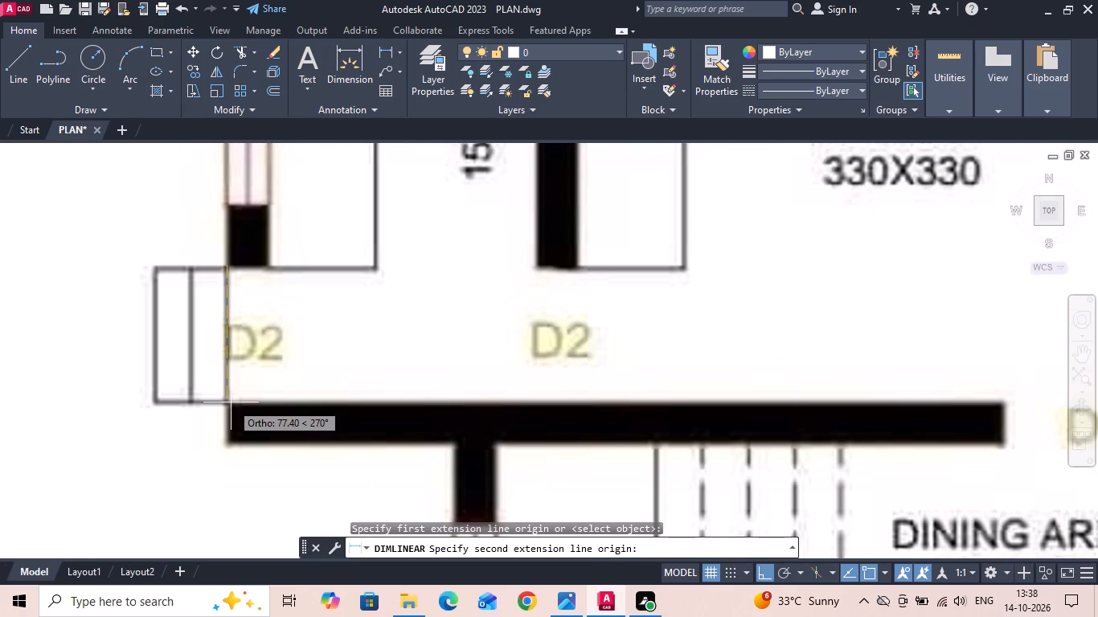
key(Escape)
scroll(220, 368, up, 1)
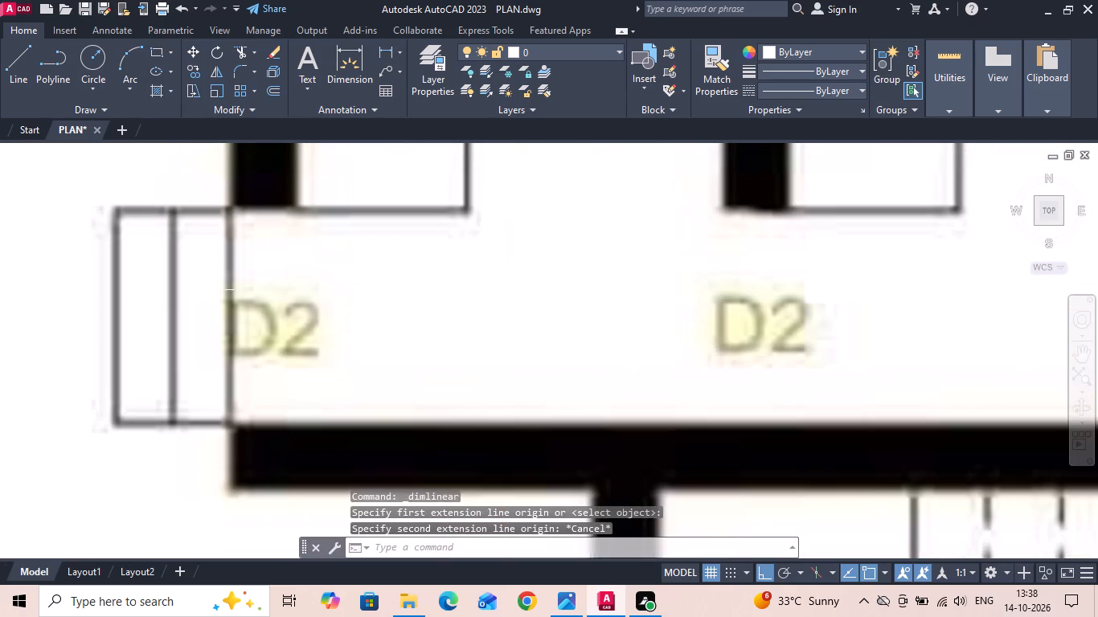
key(space)
click(252, 212)
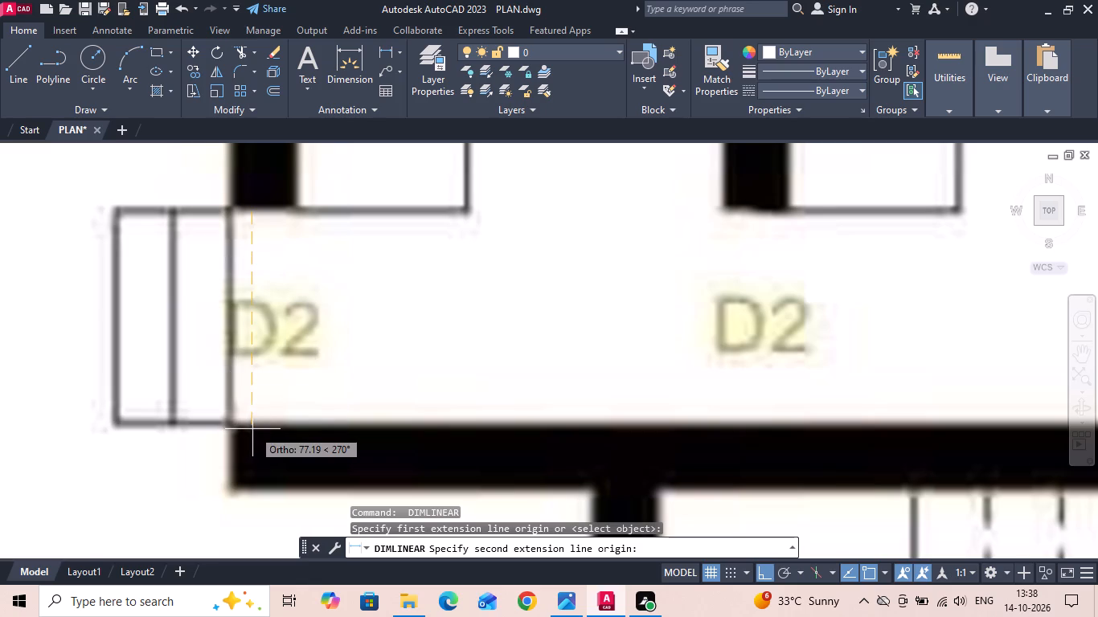
key(space)
scroll(183, 375, down, 5)
Measure the width of the V window in the 216X140 bath's outer wall on the reference image.
scroll(465, 353, up, 2)
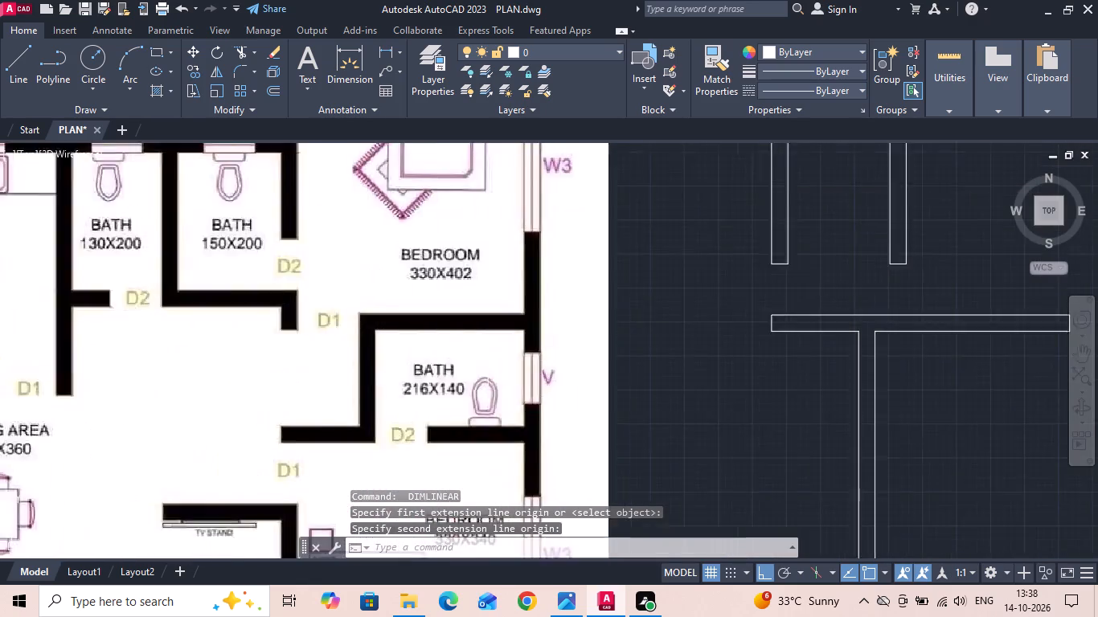
scroll(490, 376, up, 1)
scroll(547, 409, up, 2)
key(space)
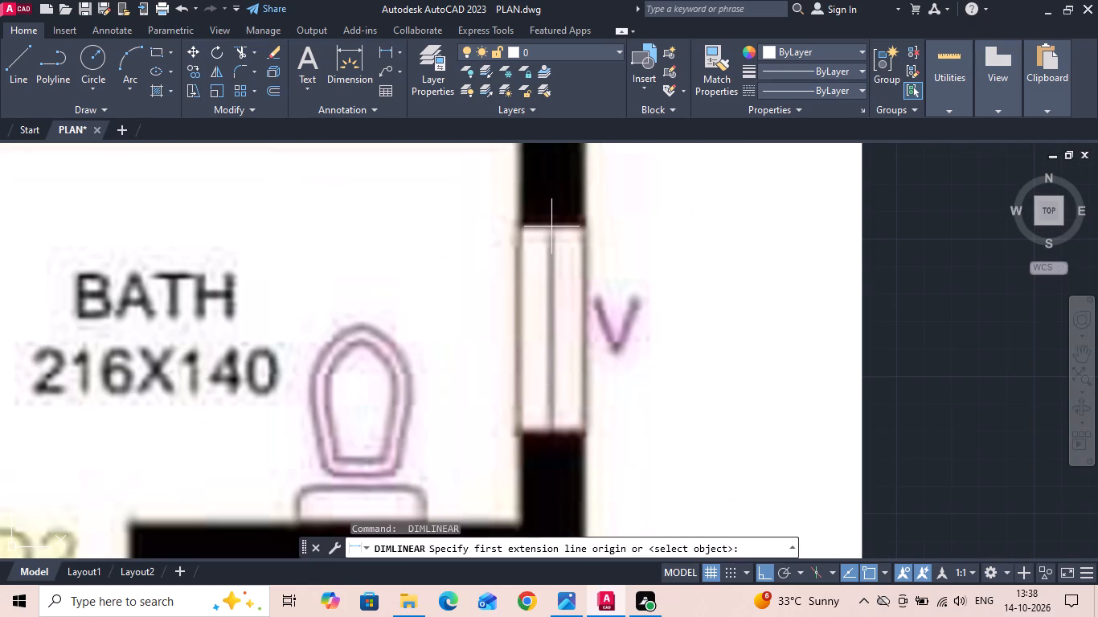
click(551, 227)
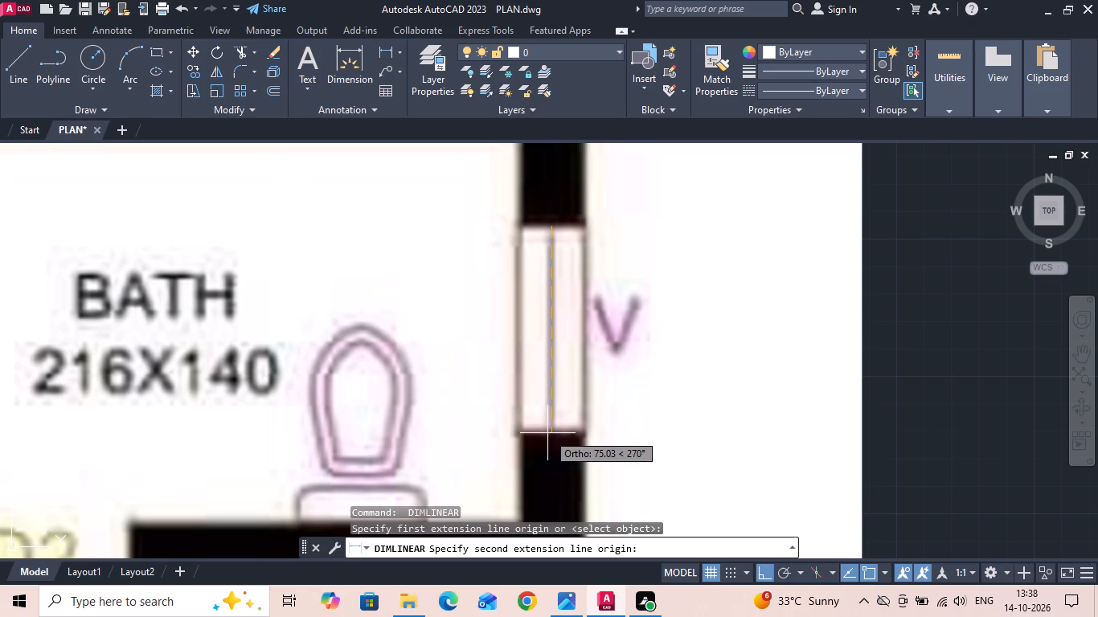
key(Escape)
scroll(433, 323, down, 5)
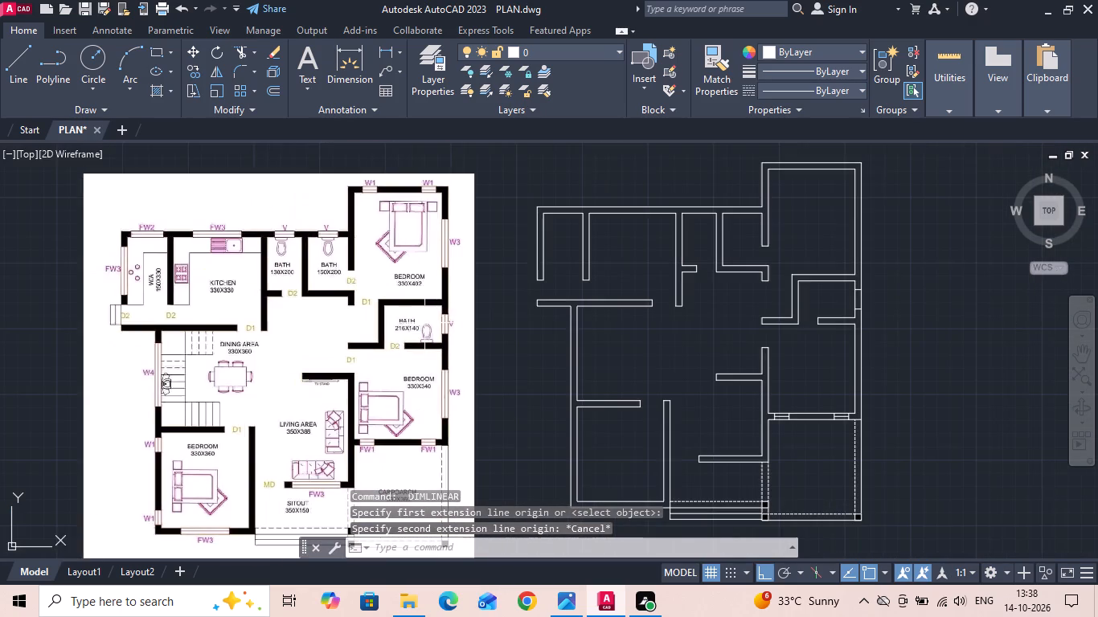
Measure the drawn window's width in the 216X140 bath's outer wall on the redrawn plan.
scroll(857, 302, up, 3)
key(space)
click(857, 254)
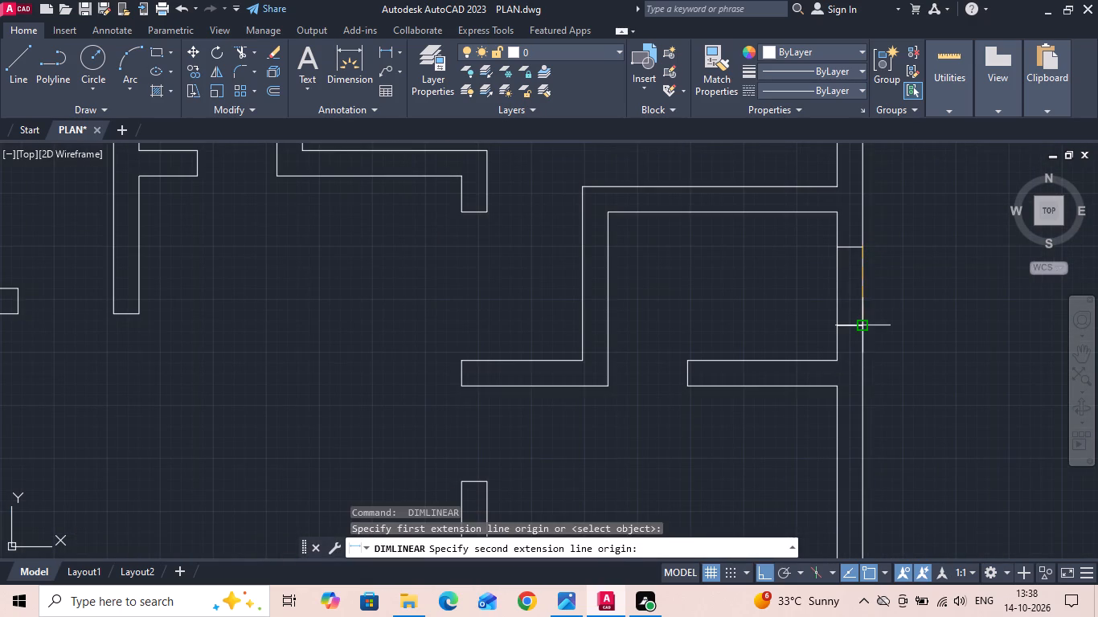
click(864, 330)
key(Escape)
scroll(761, 313, down, 3)
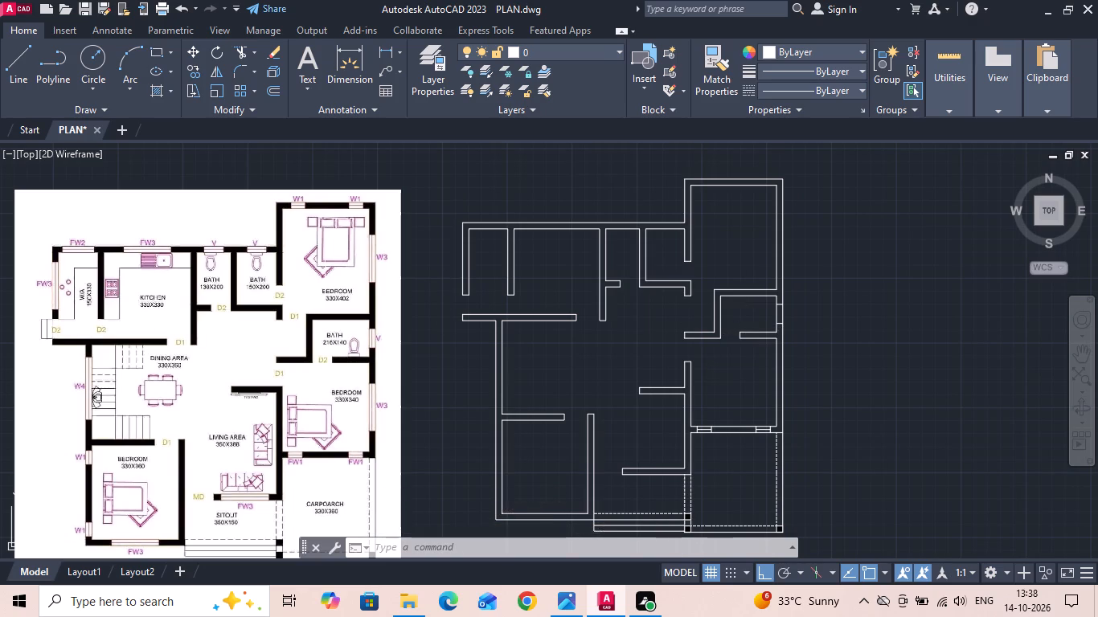
Draw a vertical line from the midpoint of the 130X200 bath's inner top wall line up past the outer wall line.
scroll(637, 209, up, 2)
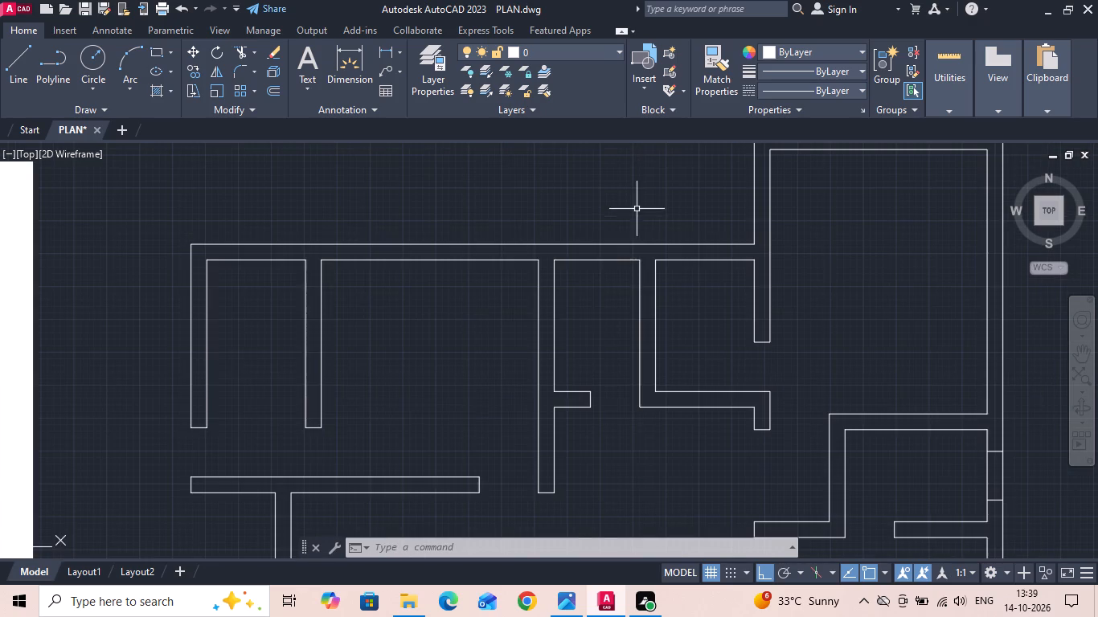
key(l)
key(space)
scroll(602, 262, up, 1)
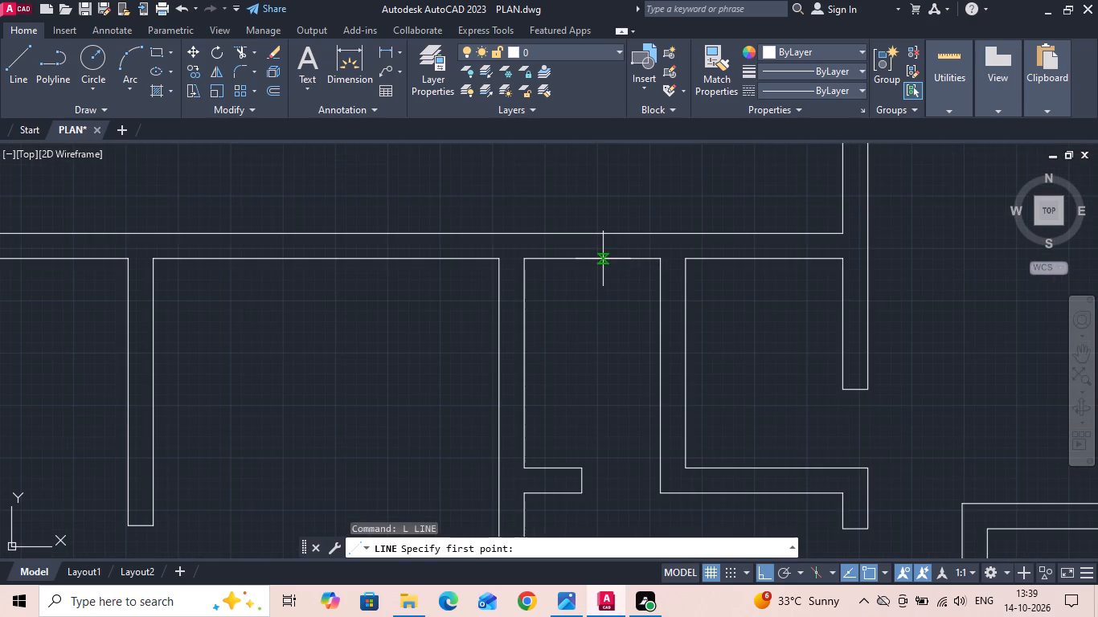
click(594, 259)
scroll(604, 192, up, 2)
click(604, 192)
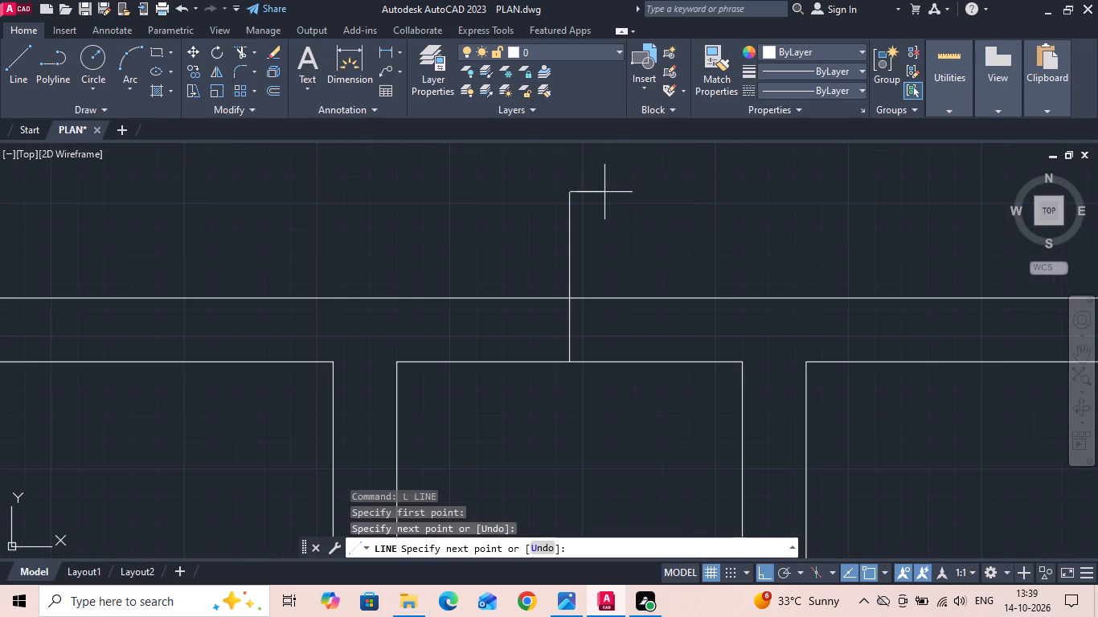
key(Escape)
Offset the vertical centre line by 37 to both sides to mark the 130X200 bath's window edges.
text(O)
key(space)
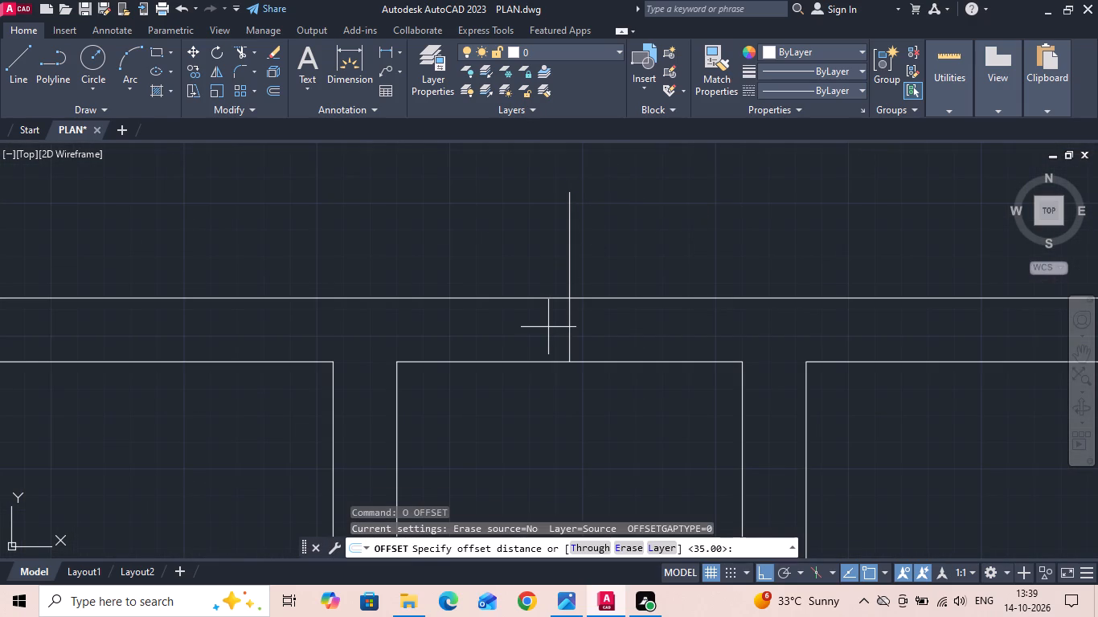
key(7)
key(BackSpace)
text(37)
key(space)
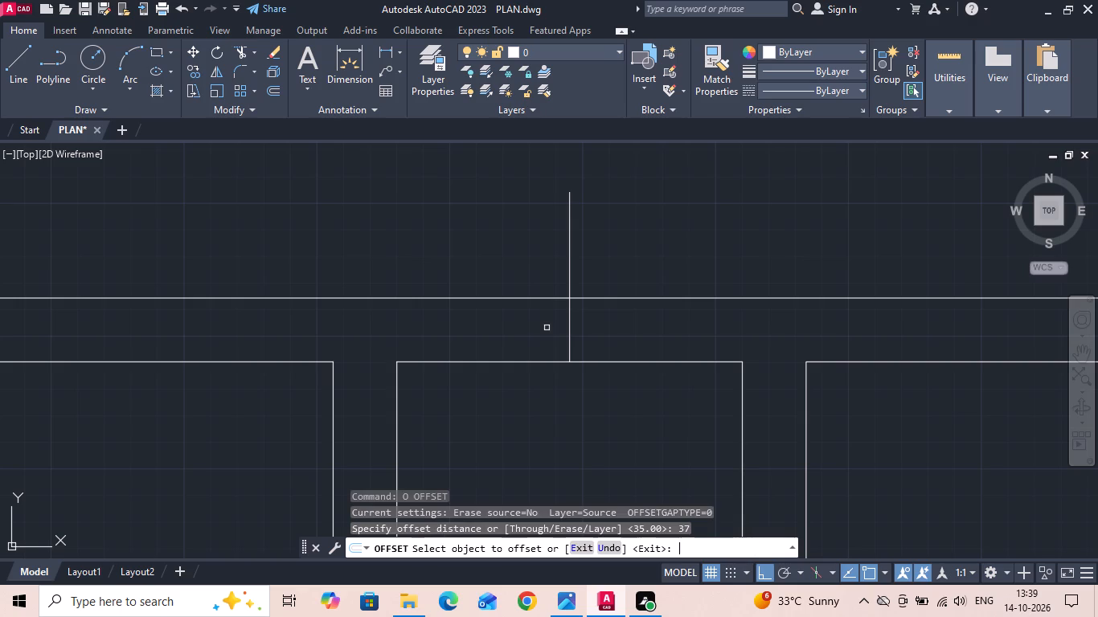
drag(569, 329, 547, 337)
click(447, 340)
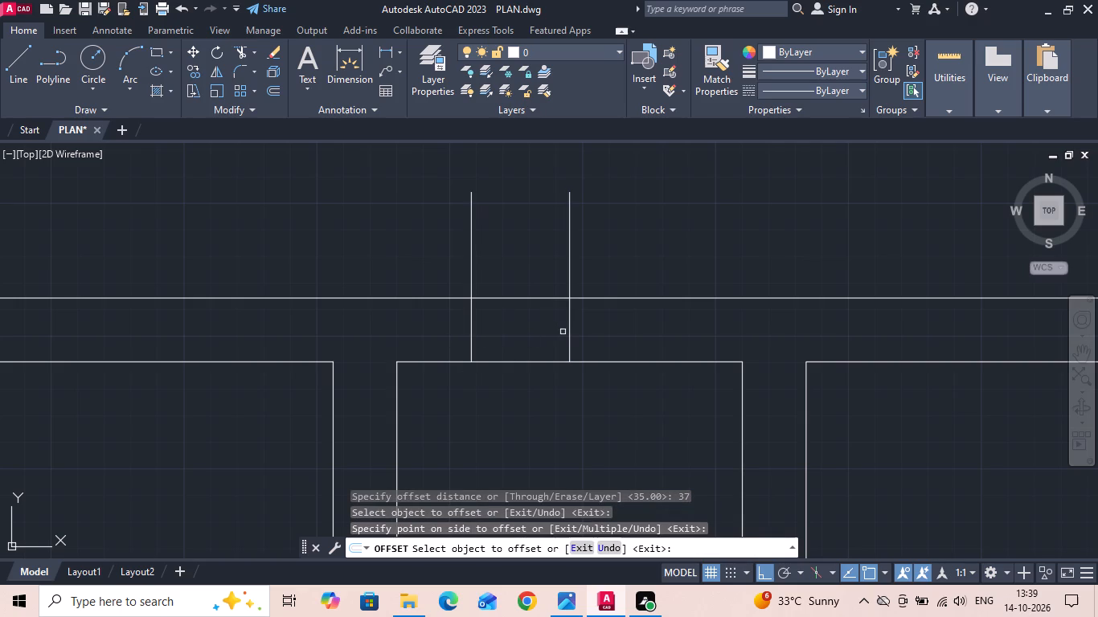
drag(568, 325, 584, 323)
click(632, 316)
key(Escape)
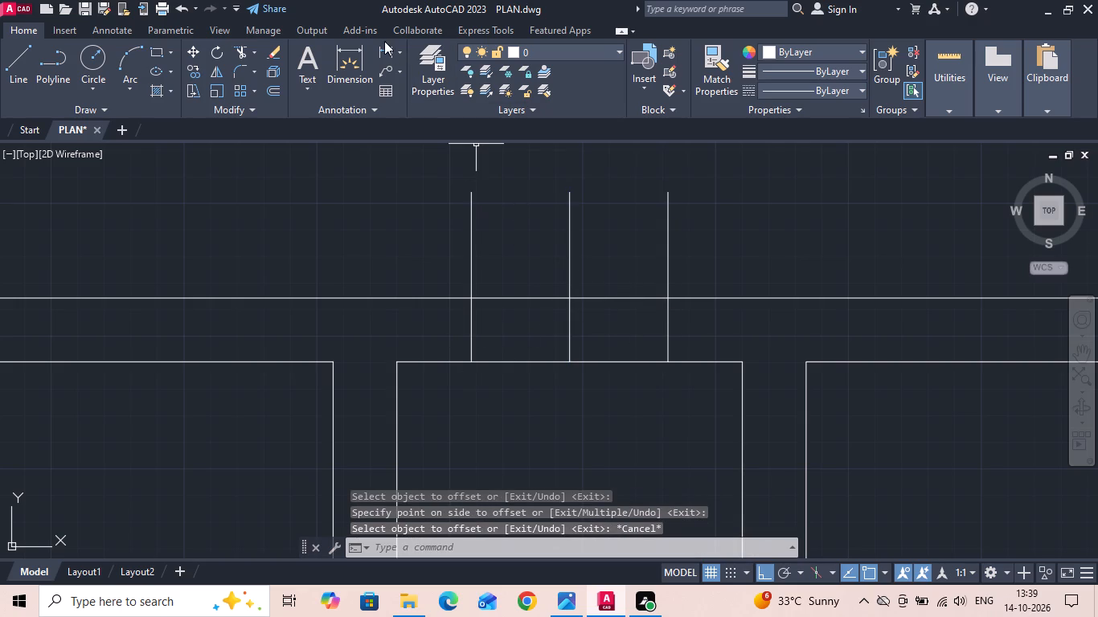
Measure the distance between the two offset window lines at the 130X200 bath.
click(381, 46)
drag(469, 274, 481, 278)
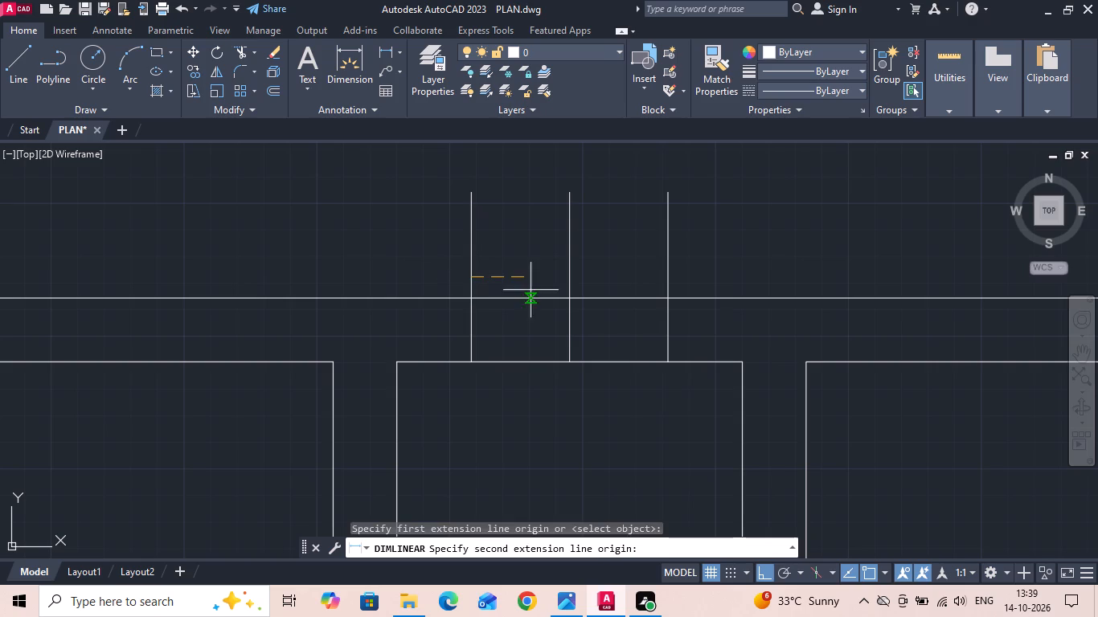
click(674, 277)
key(Escape)
Trim the three lines above the outer wall and remove the middle one, leaving the 130X200 bath's two window edges.
key(t)
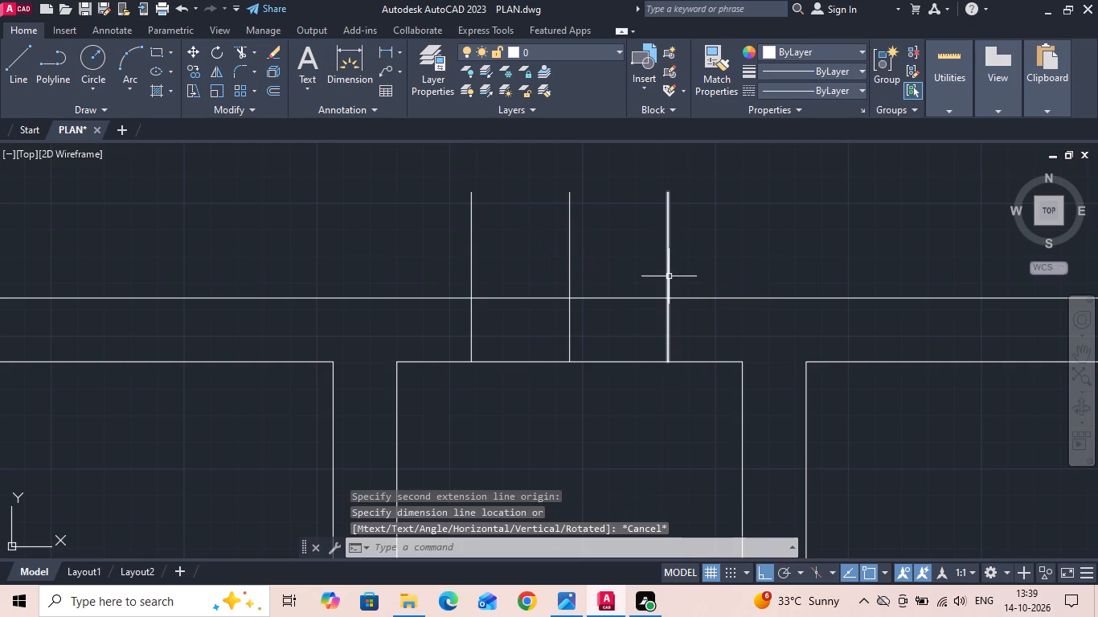
key(r)
key(space)
drag(712, 244, 389, 243)
drag(592, 325, 555, 328)
scroll(537, 235, down, 3)
scroll(598, 328, down, 2)
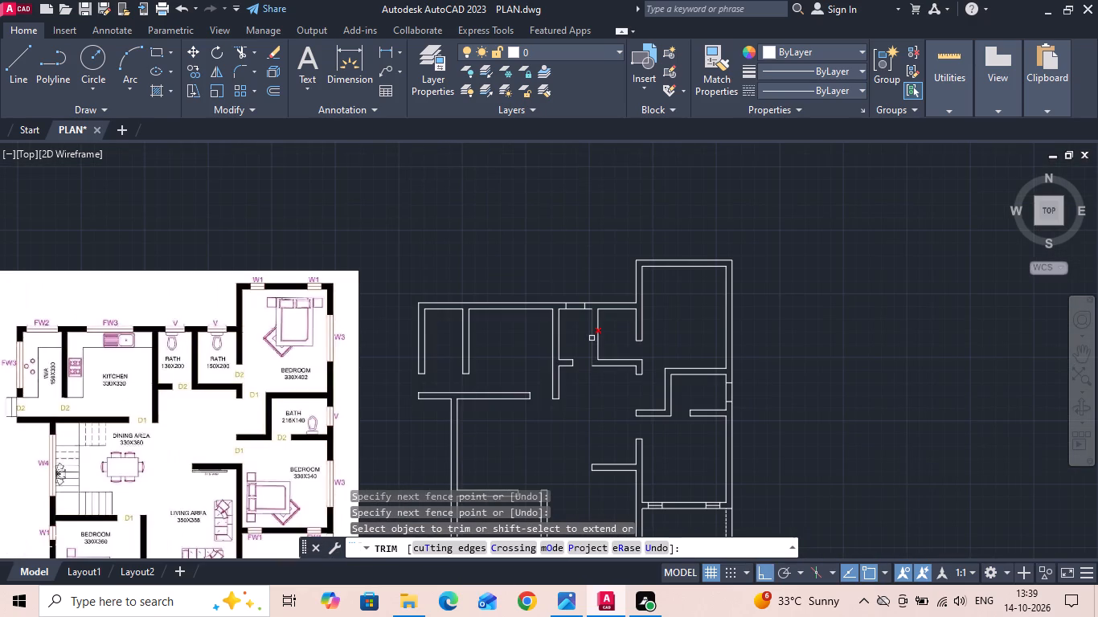
key(Escape)
Copy the two window edge lines from the 130X200 bath to the middle of the adjacent 150X200 bath's top wall.
scroll(578, 319, up, 3)
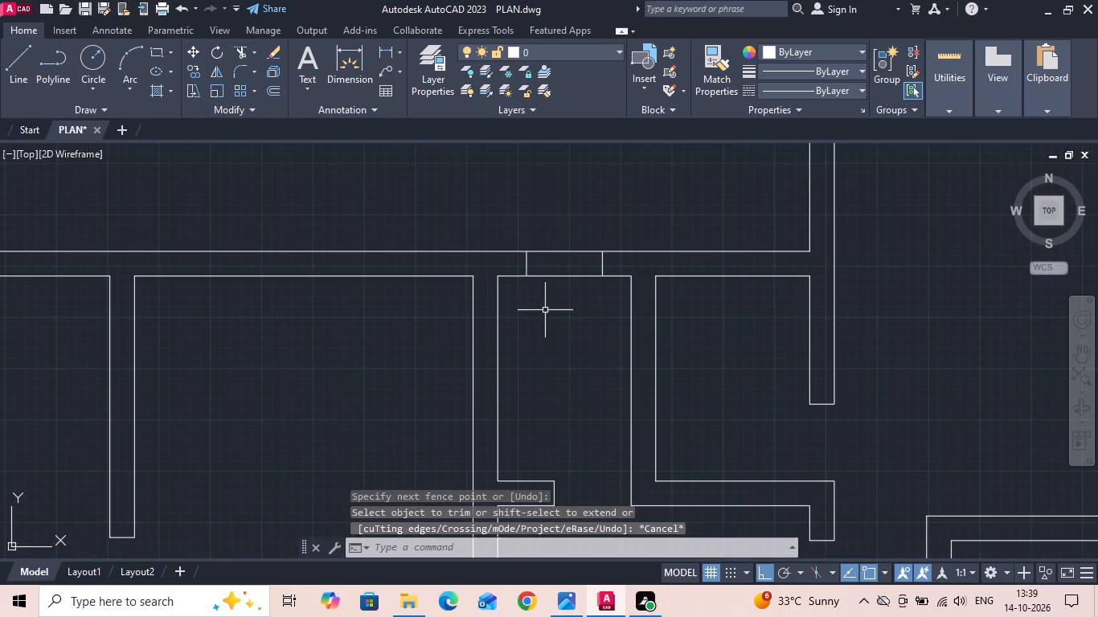
drag(516, 283, 528, 275)
click(627, 210)
right_click(627, 209)
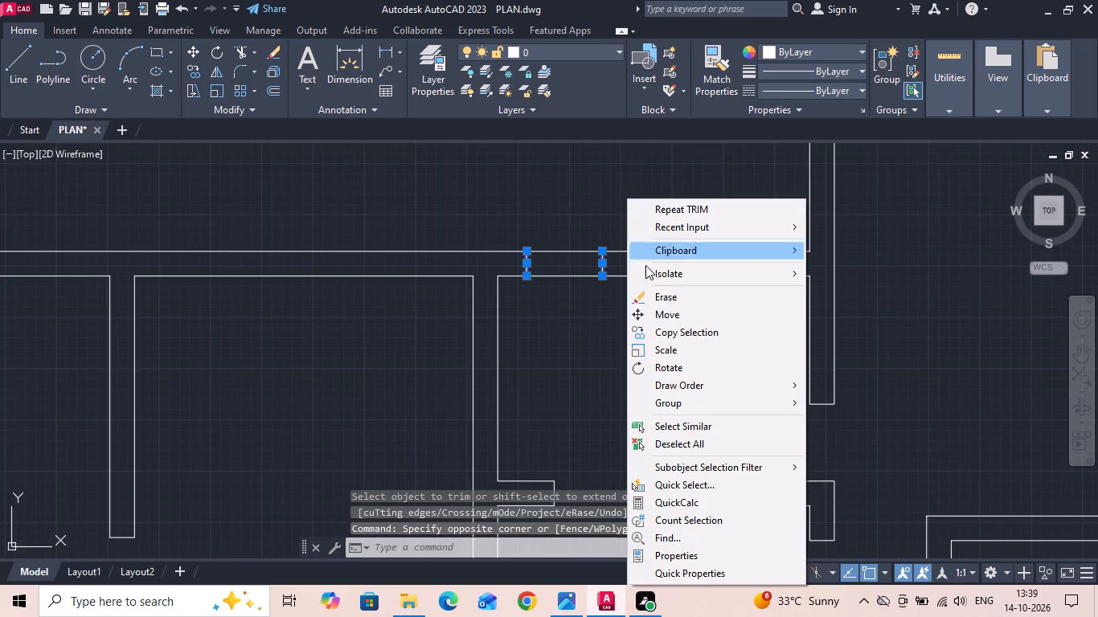
click(669, 330)
drag(562, 279, 586, 283)
click(733, 279)
scroll(780, 300, down, 2)
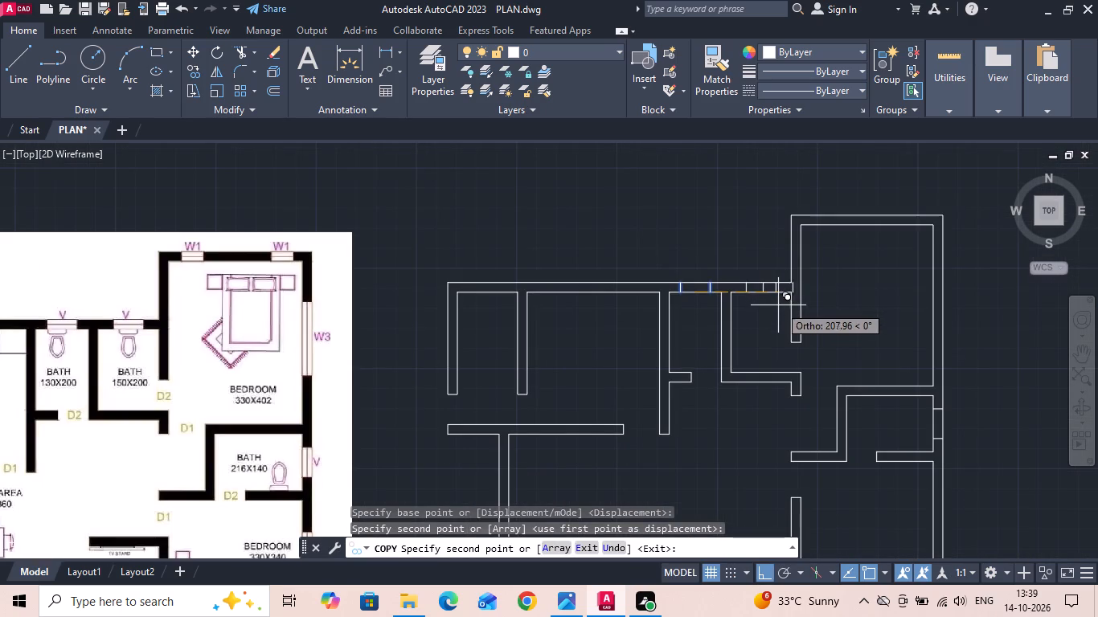
key(Escape)
scroll(768, 305, down, 1)
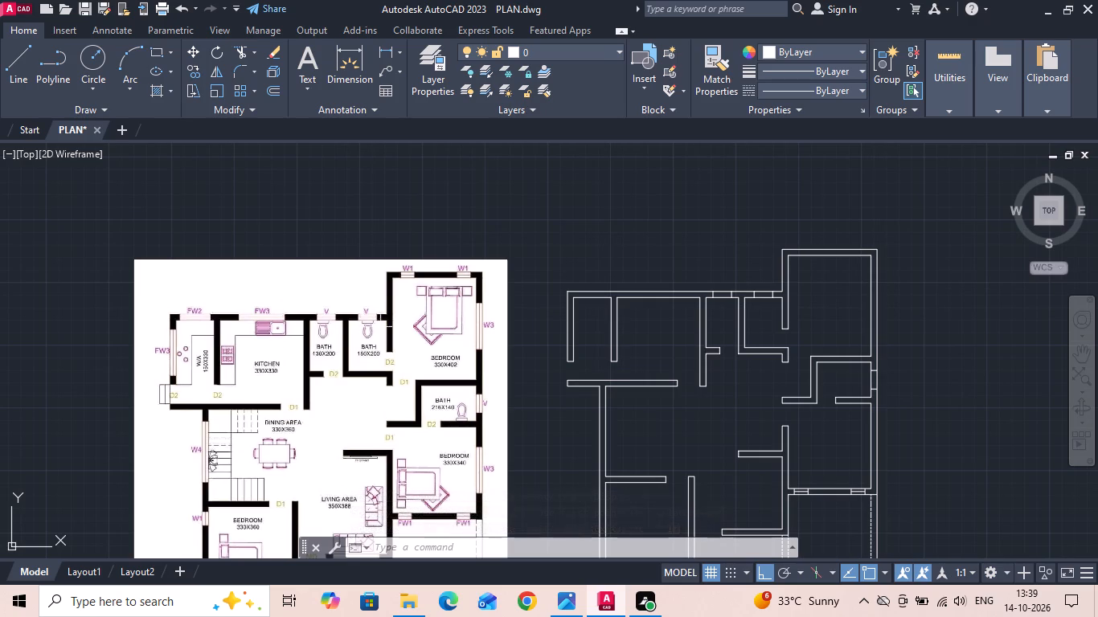
Measure the D2 door opening at the W/A outer wall on the reference image again.
click(387, 52)
scroll(166, 406, up, 1)
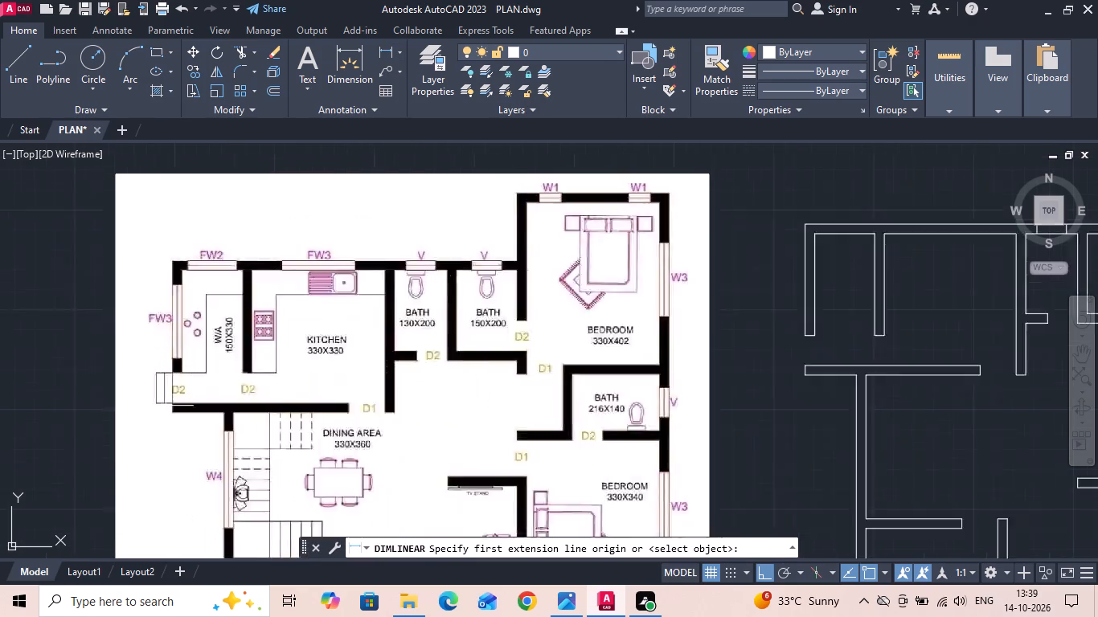
scroll(166, 406, up, 1)
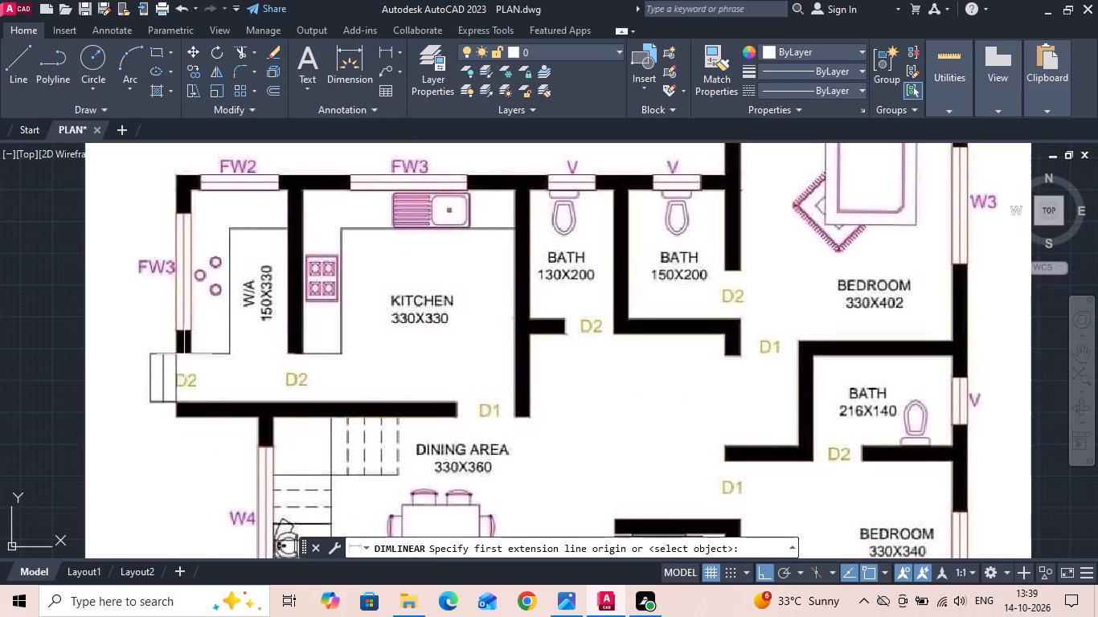
scroll(184, 355, up, 2)
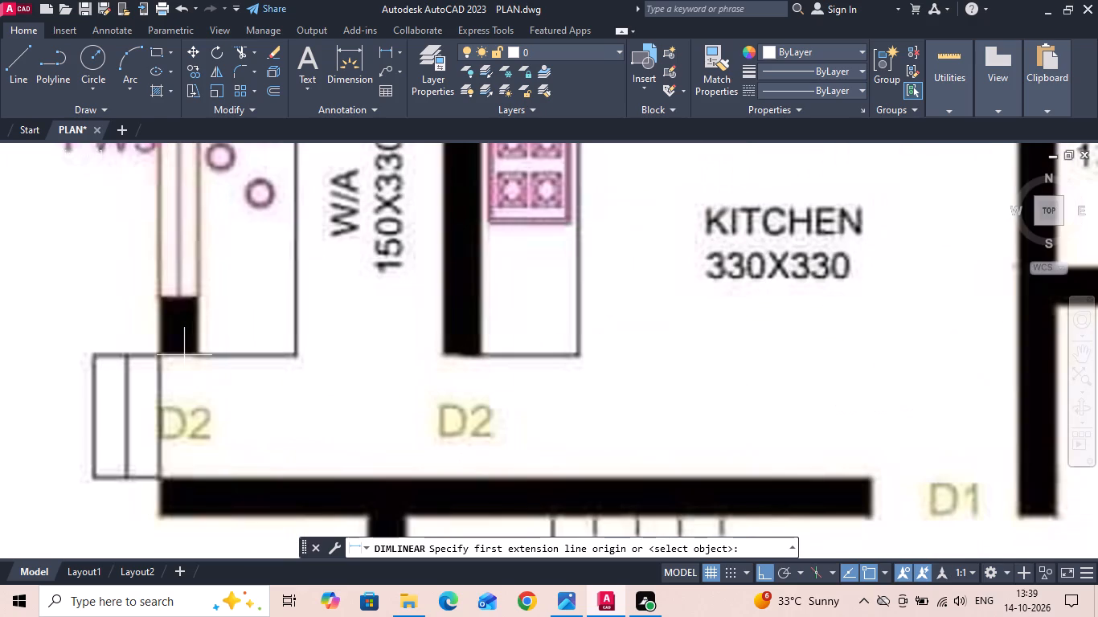
click(178, 355)
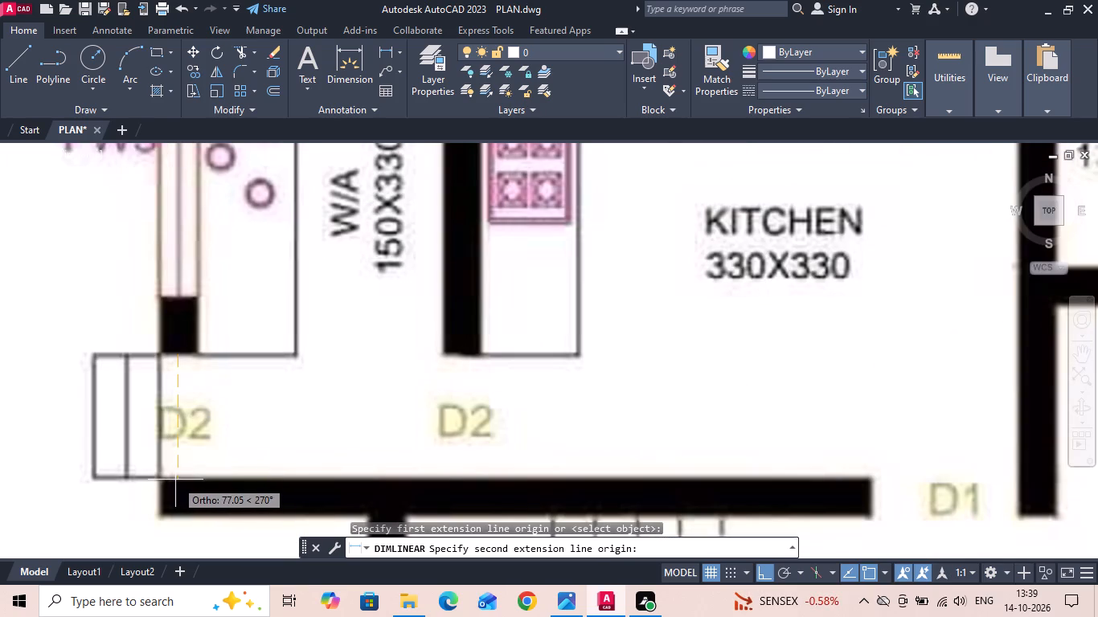
scroll(175, 480, up, 1)
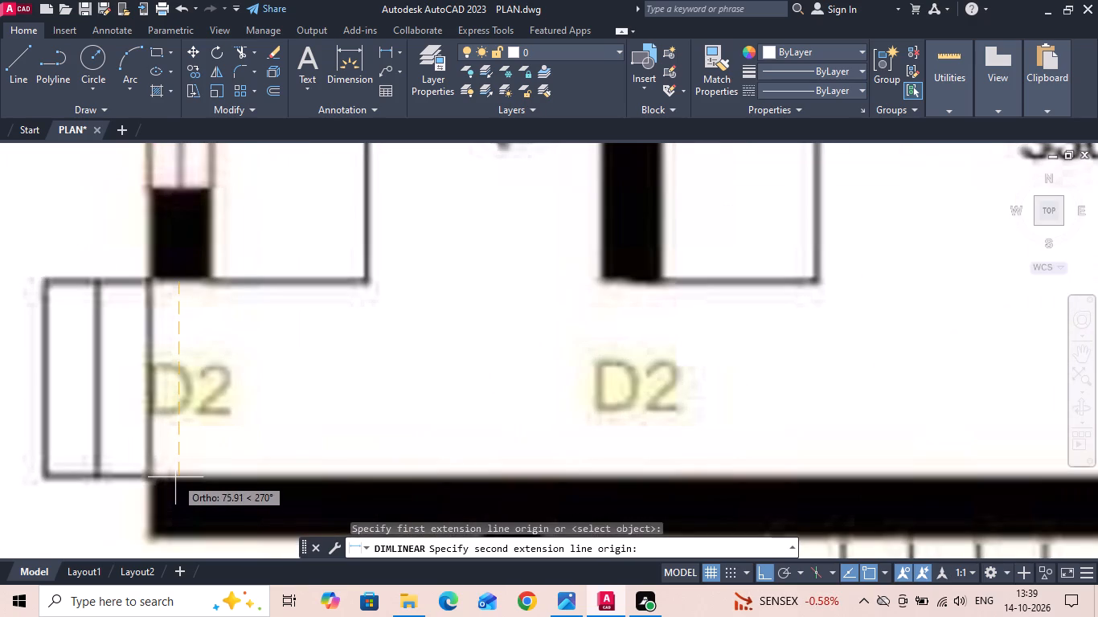
key(Escape)
scroll(175, 476, down, 3)
Measure the 130X200 bath's window width and its offset from the bath's left wall on the reference image.
scroll(619, 274, up, 3)
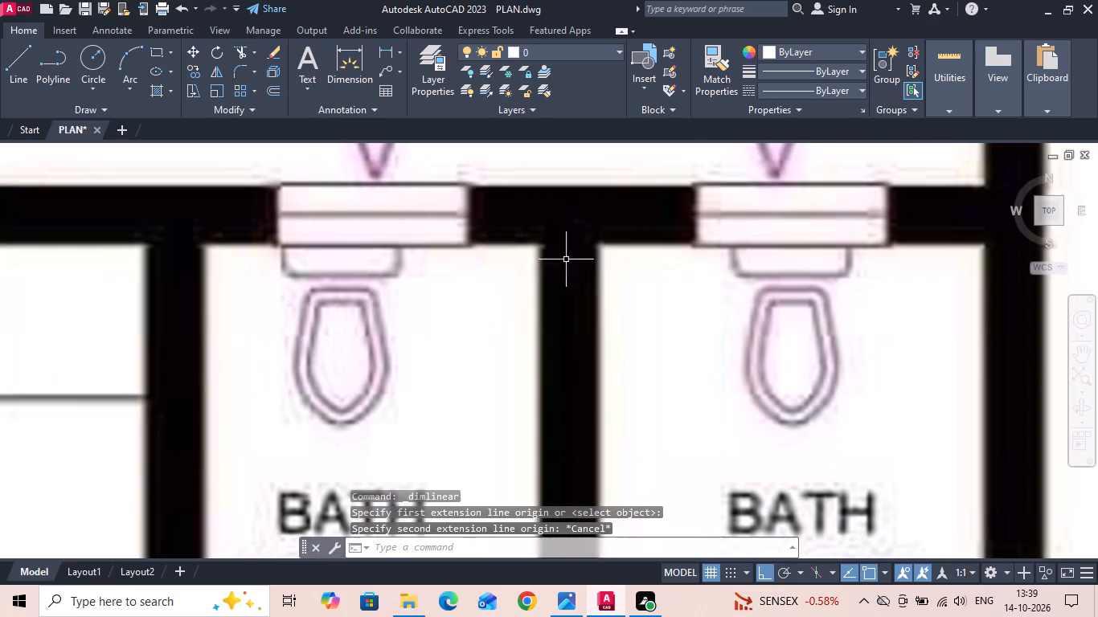
key(space)
click(467, 244)
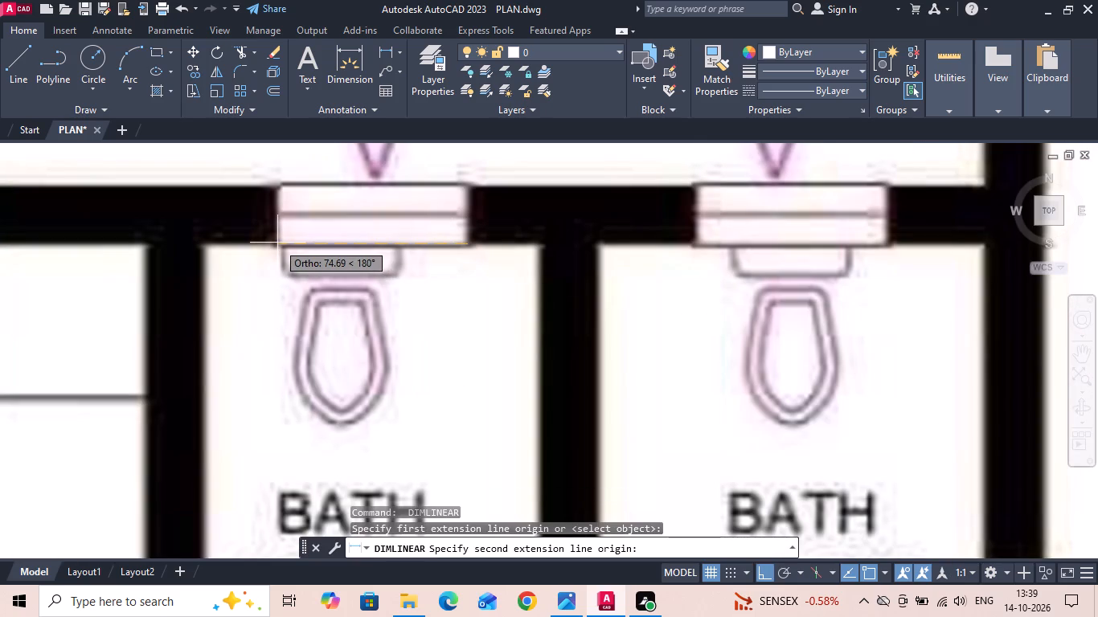
scroll(277, 243, up, 1)
key(Escape)
key(space)
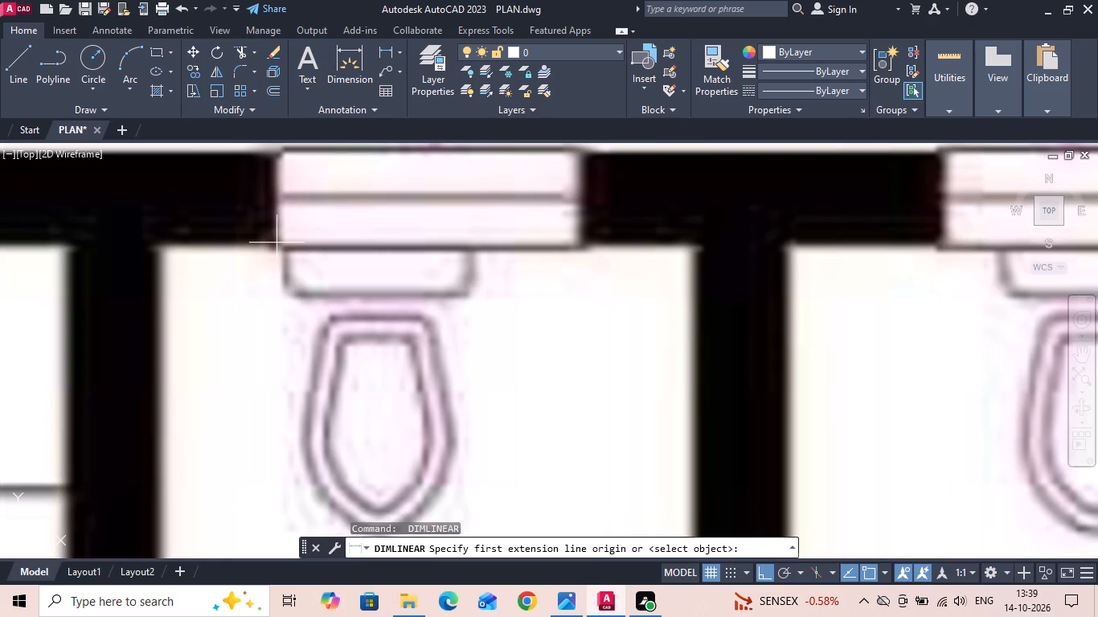
click(277, 243)
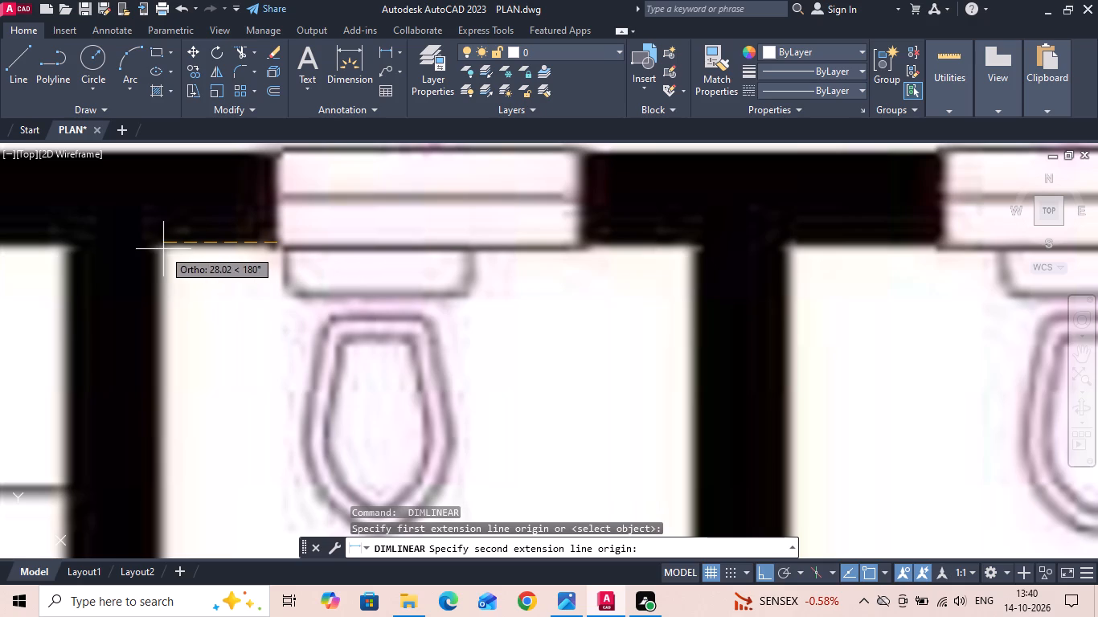
key(Escape)
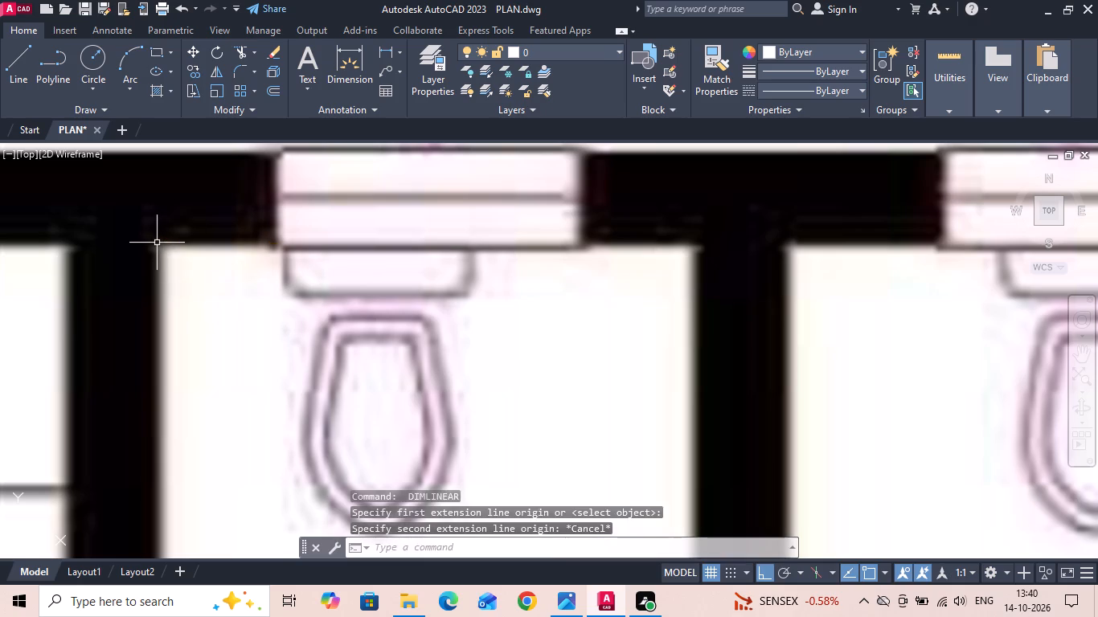
Measure the gap between the left window edge and the left inner wall of the 130X200 bath in the redrawn plan.
scroll(153, 248, down, 5)
scroll(776, 235, up, 5)
key(space)
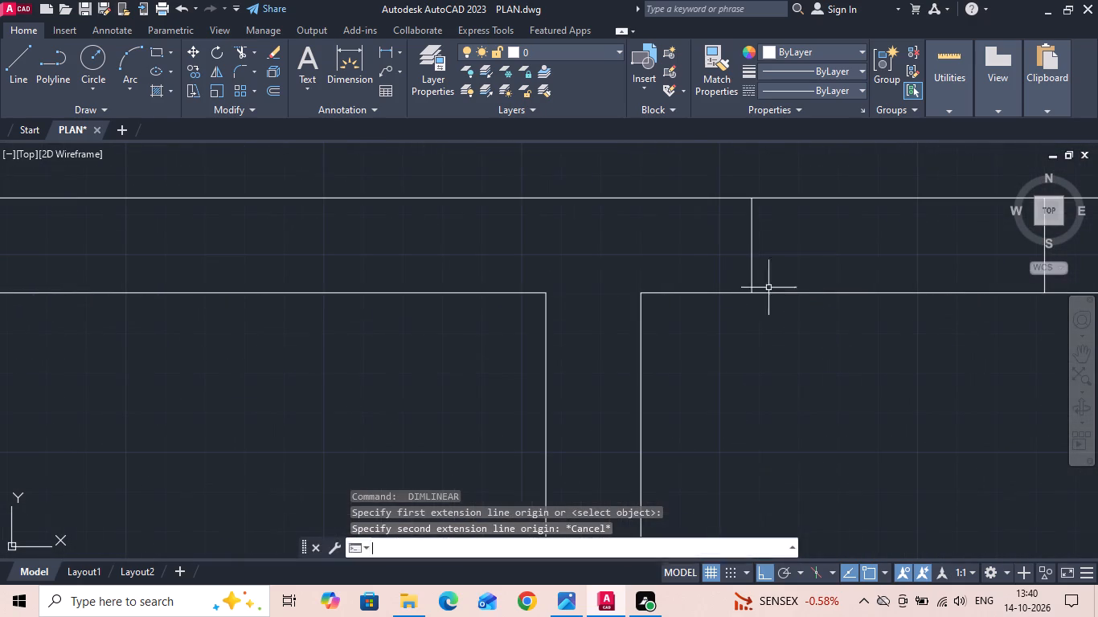
click(752, 295)
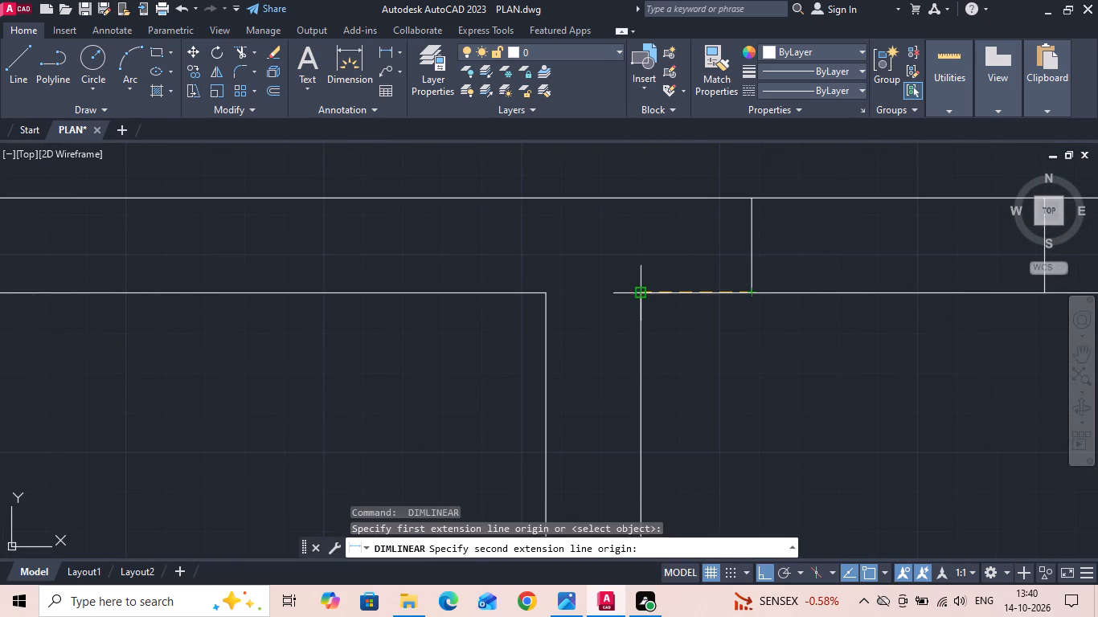
click(639, 297)
key(Escape)
scroll(622, 271, down, 3)
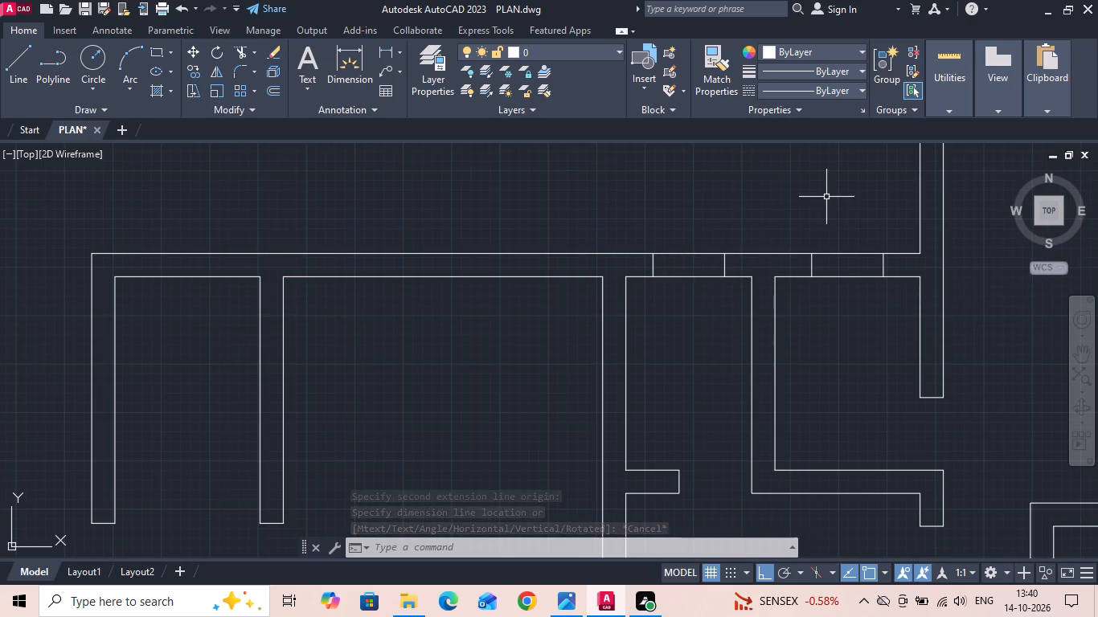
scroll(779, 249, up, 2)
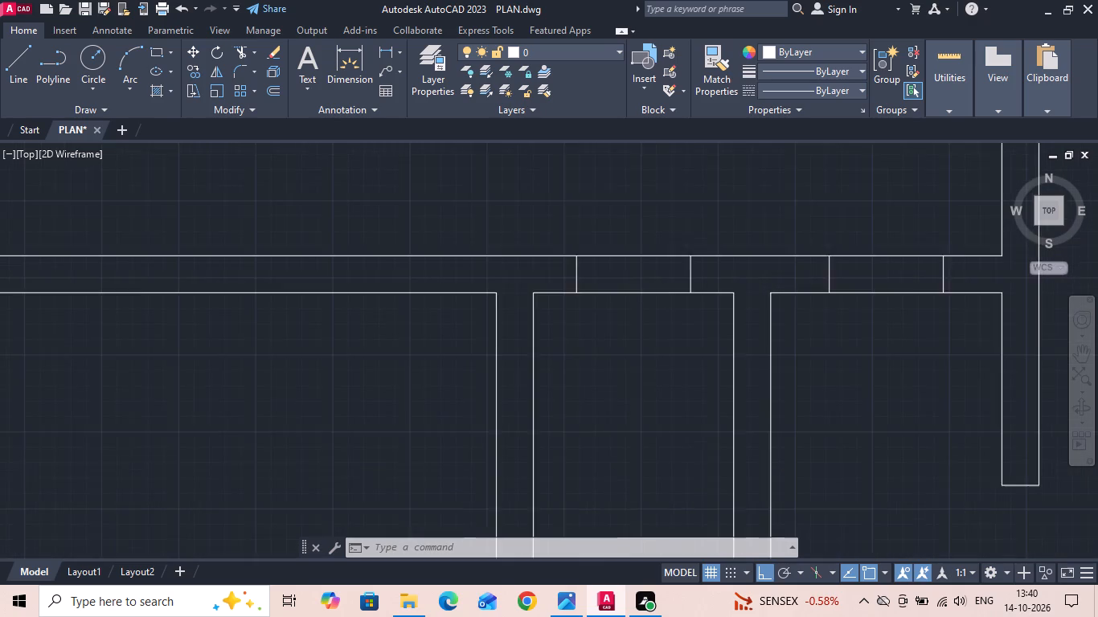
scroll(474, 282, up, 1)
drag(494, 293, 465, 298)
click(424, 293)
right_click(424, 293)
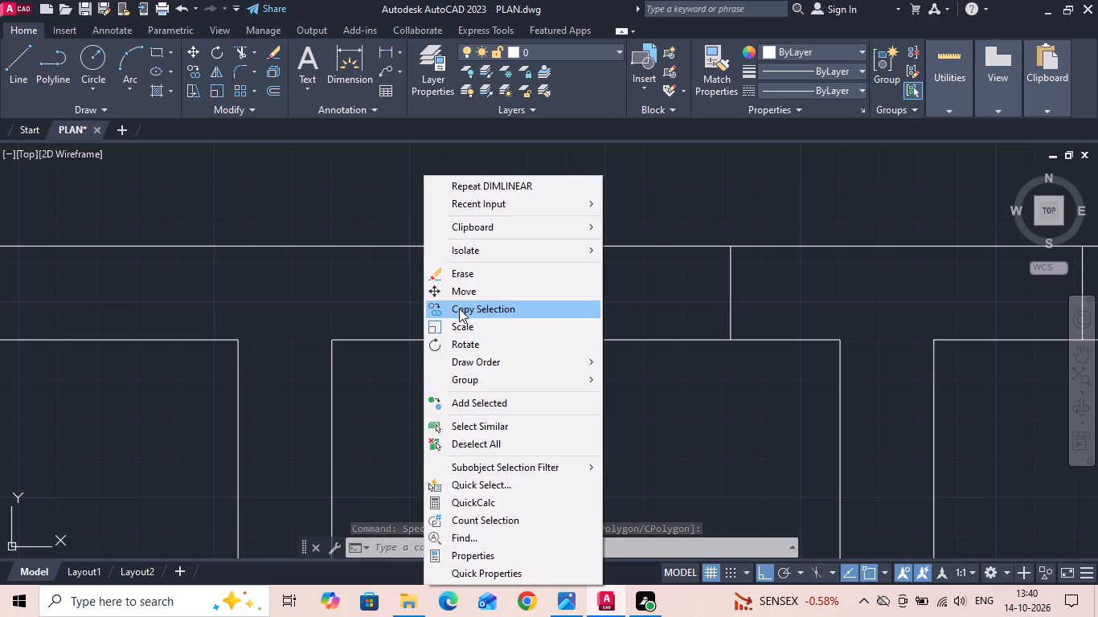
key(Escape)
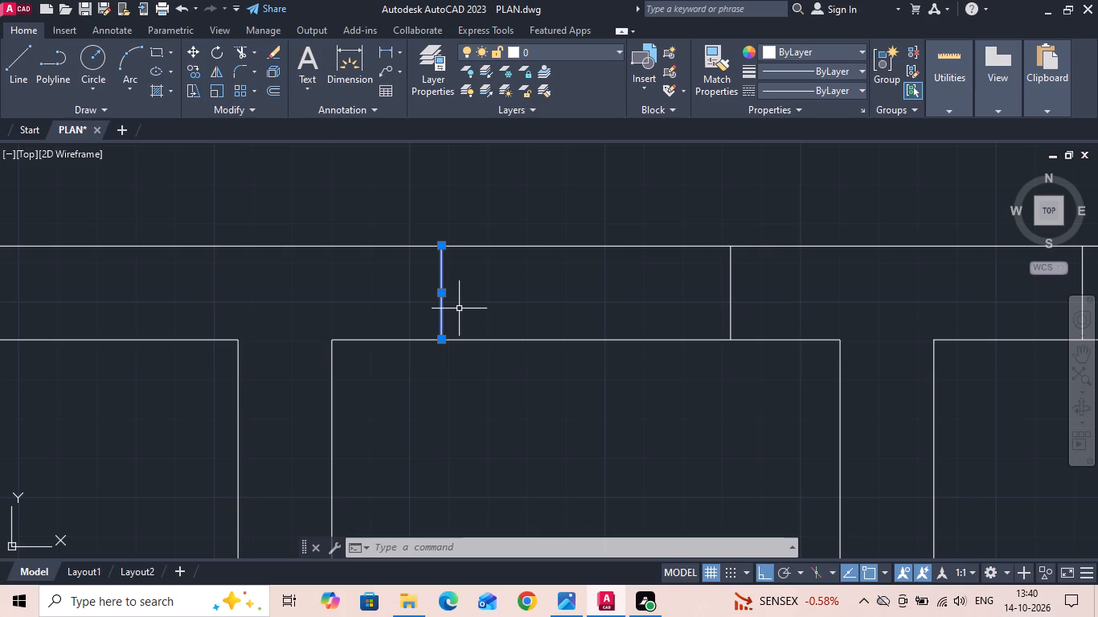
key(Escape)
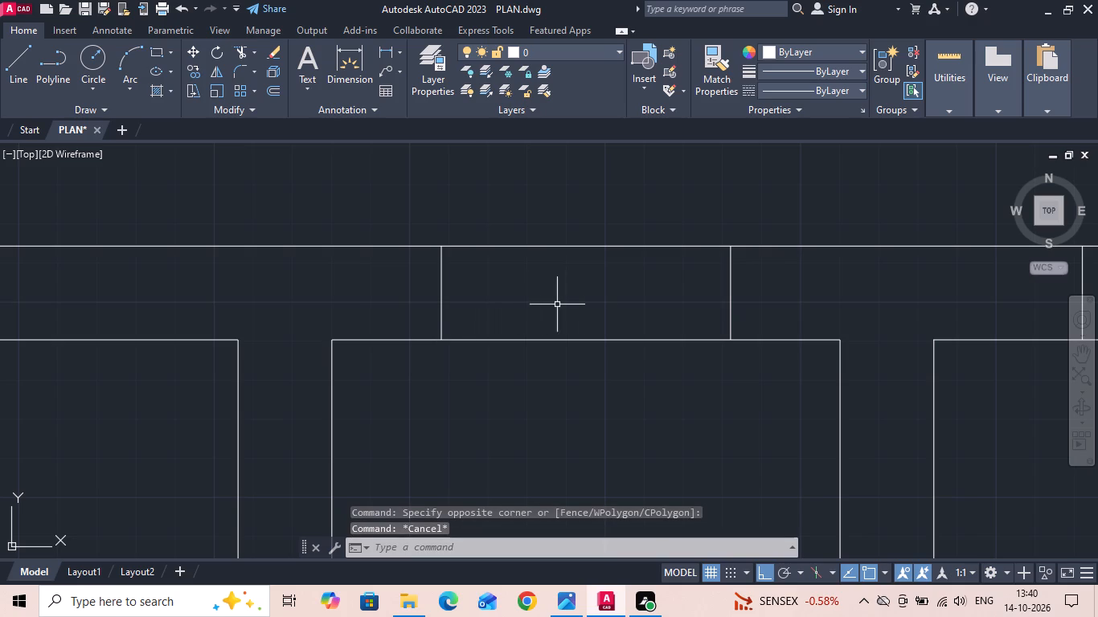
Measure the 130X200 bath's left window edge gap to the inner wall again, and the distance between its two window edges.
click(386, 54)
click(436, 341)
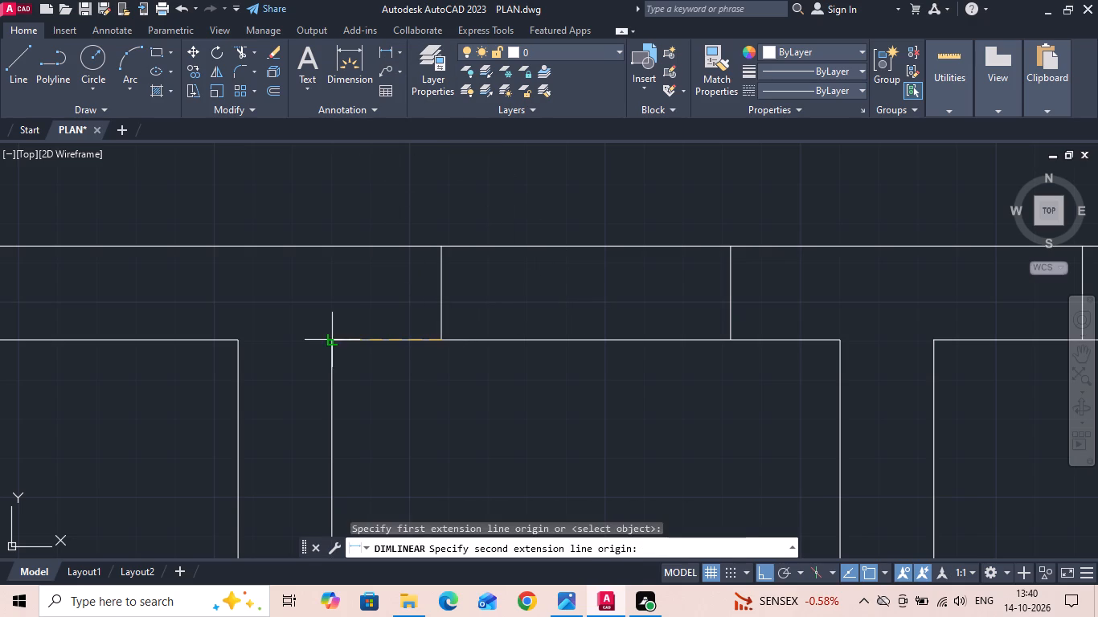
click(334, 341)
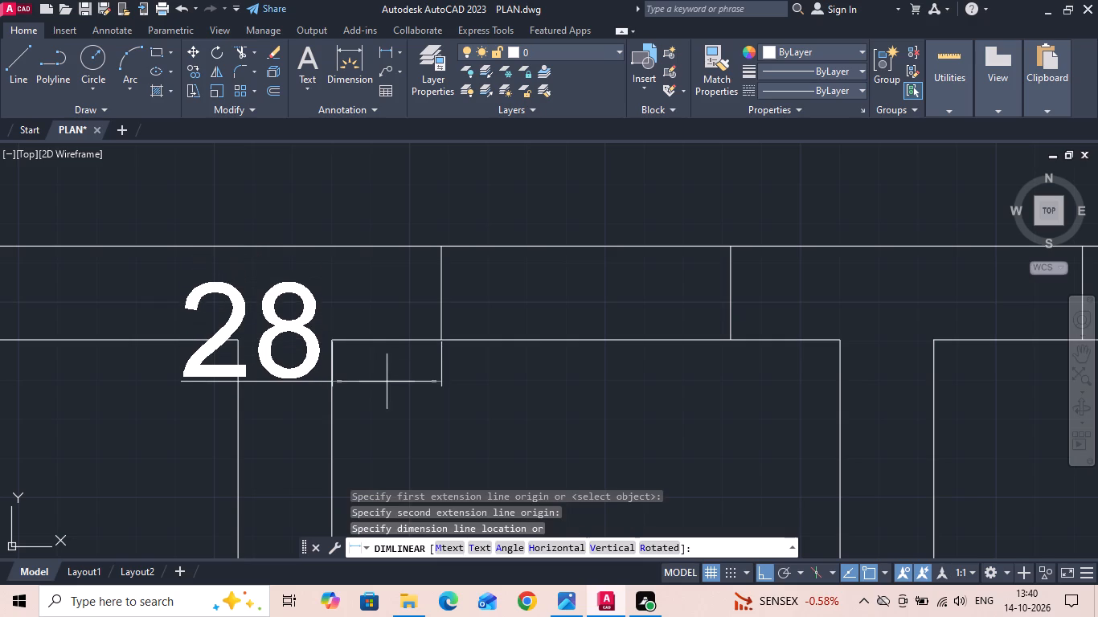
key(Escape)
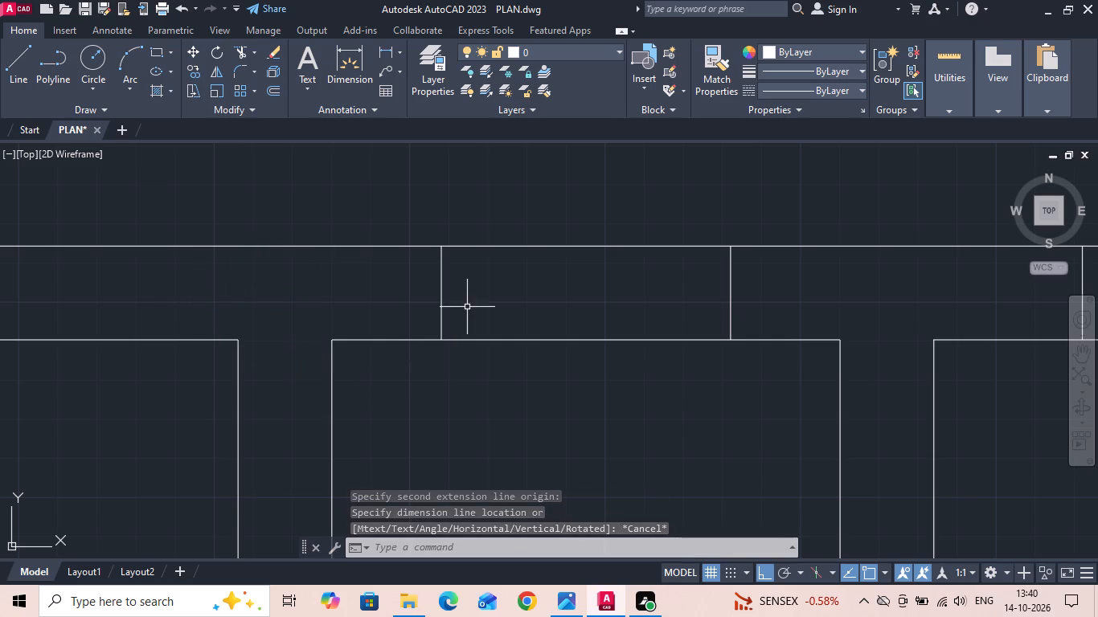
click(387, 55)
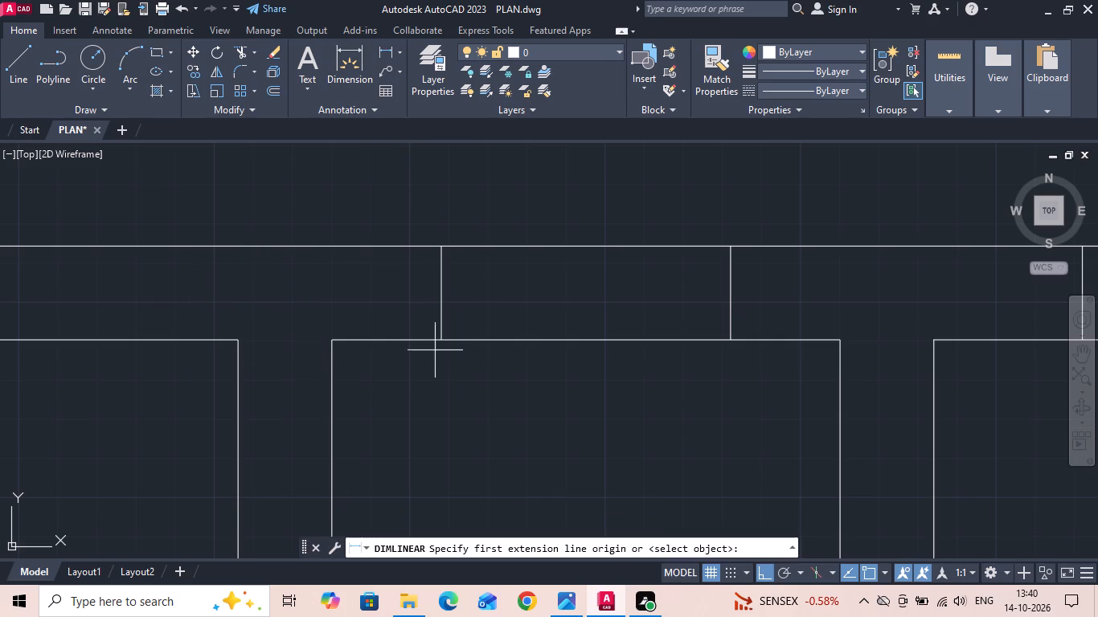
click(440, 344)
click(731, 340)
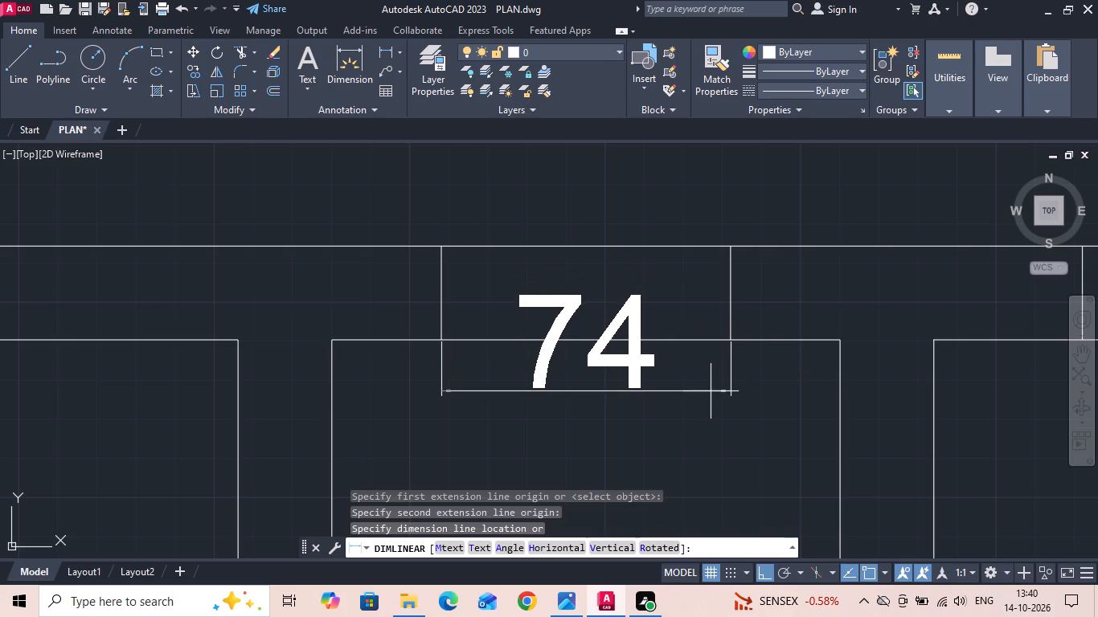
key(Escape)
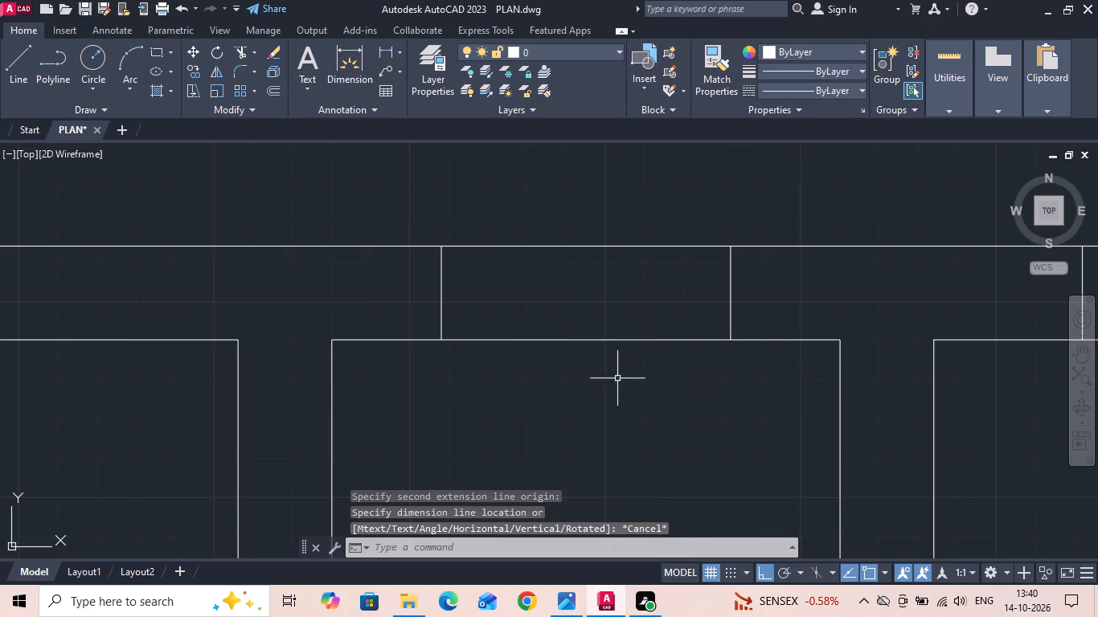
Move the left window edge line of the 130X200 bath 1 unit to the right.
scroll(545, 322, up, 1)
drag(538, 315, 324, 313)
click(219, 296)
right_click(219, 296)
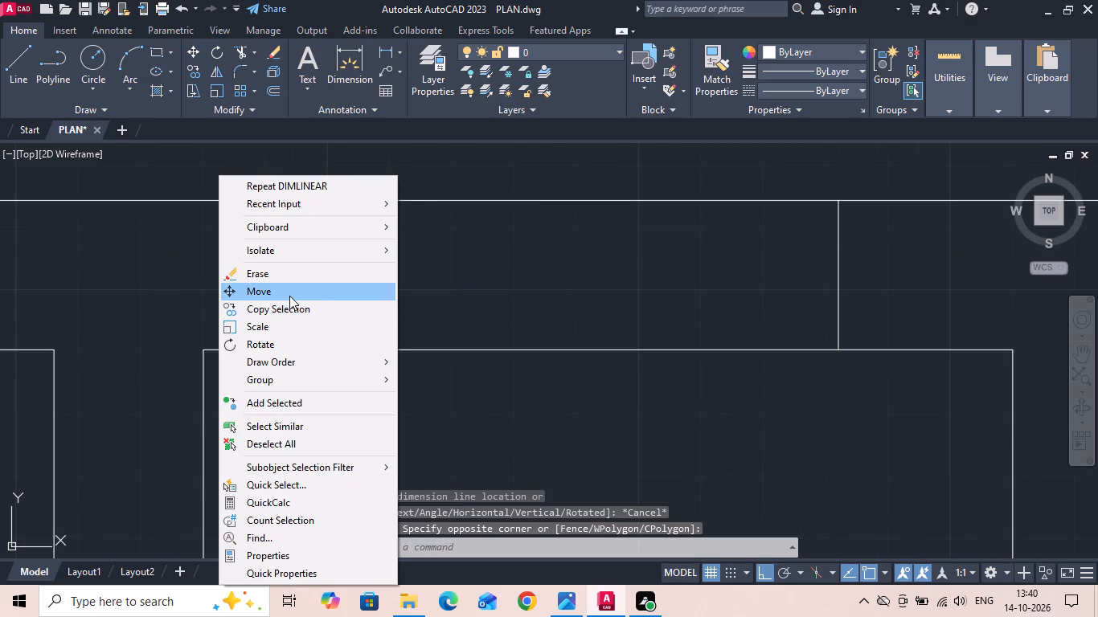
click(289, 296)
drag(369, 443, 377, 443)
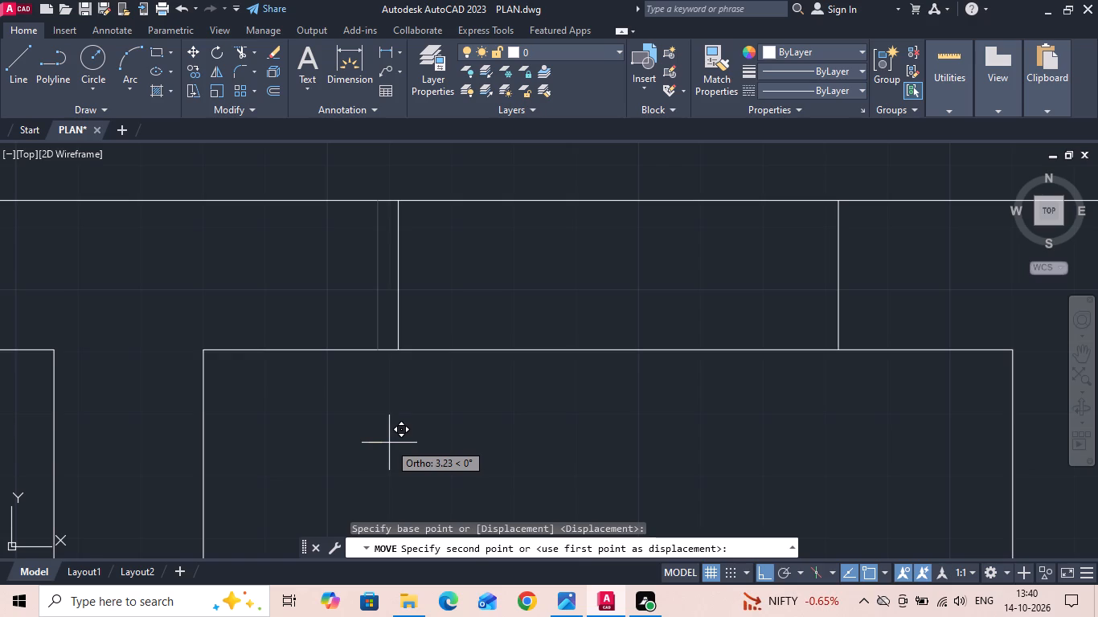
key(1)
key(Return)
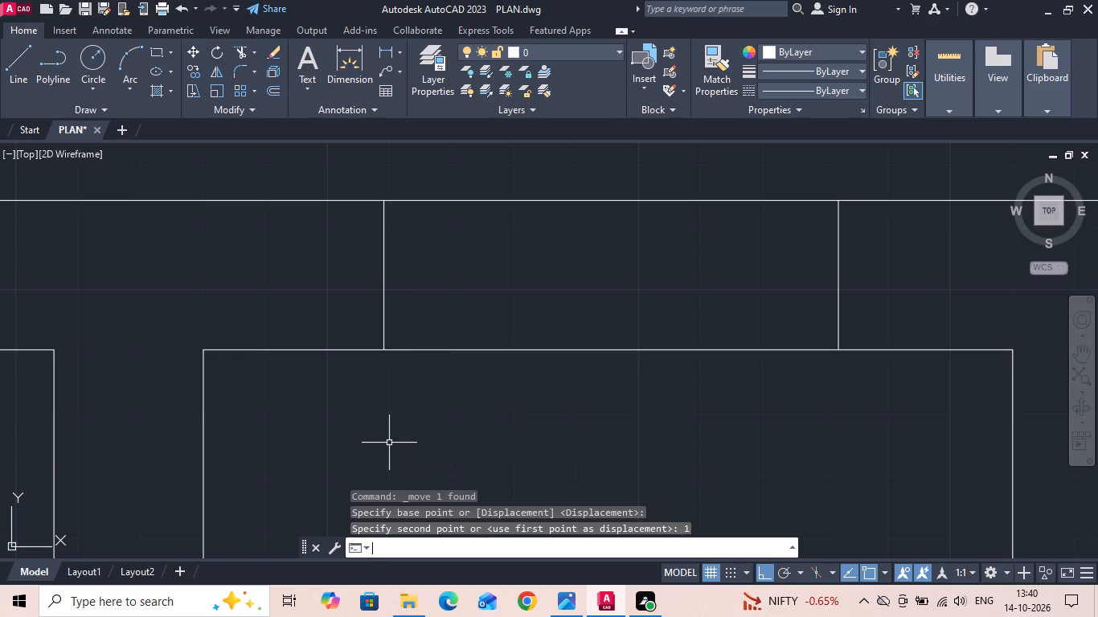
Move the right window edge line of the 130X200 bath 1 unit to the left.
drag(892, 271, 879, 276)
click(829, 284)
right_click(829, 284)
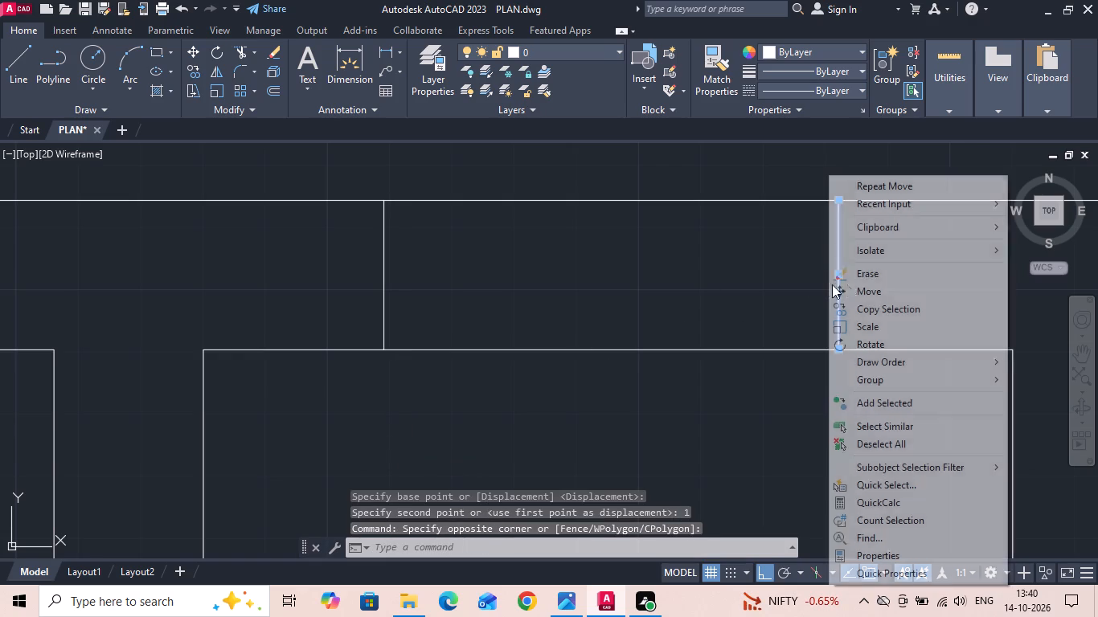
click(871, 288)
drag(794, 295, 753, 302)
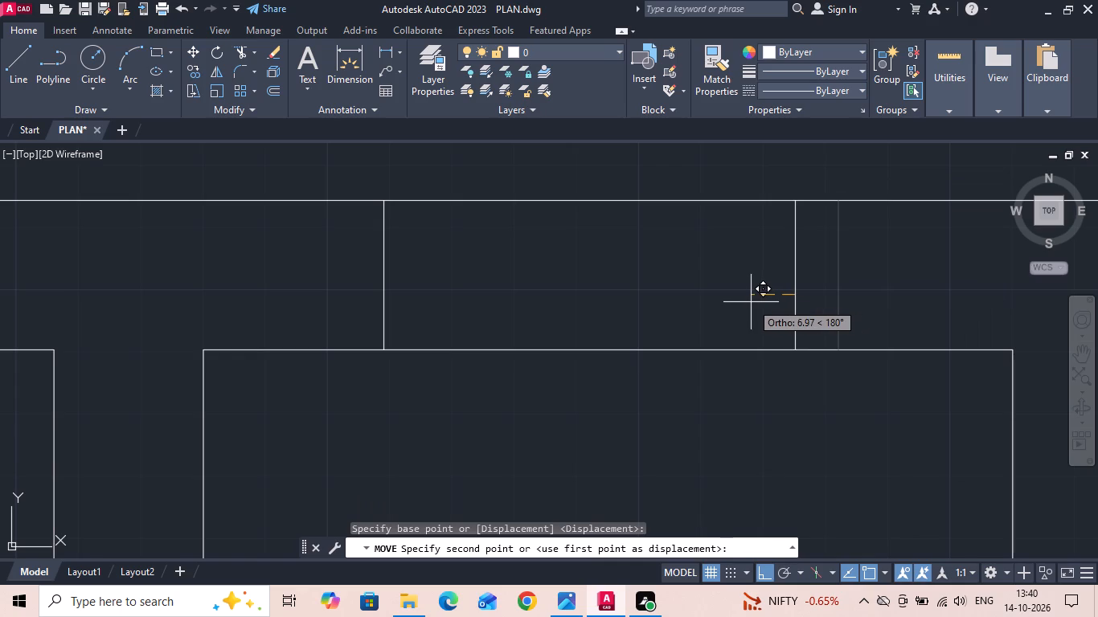
key(1)
key(Return)
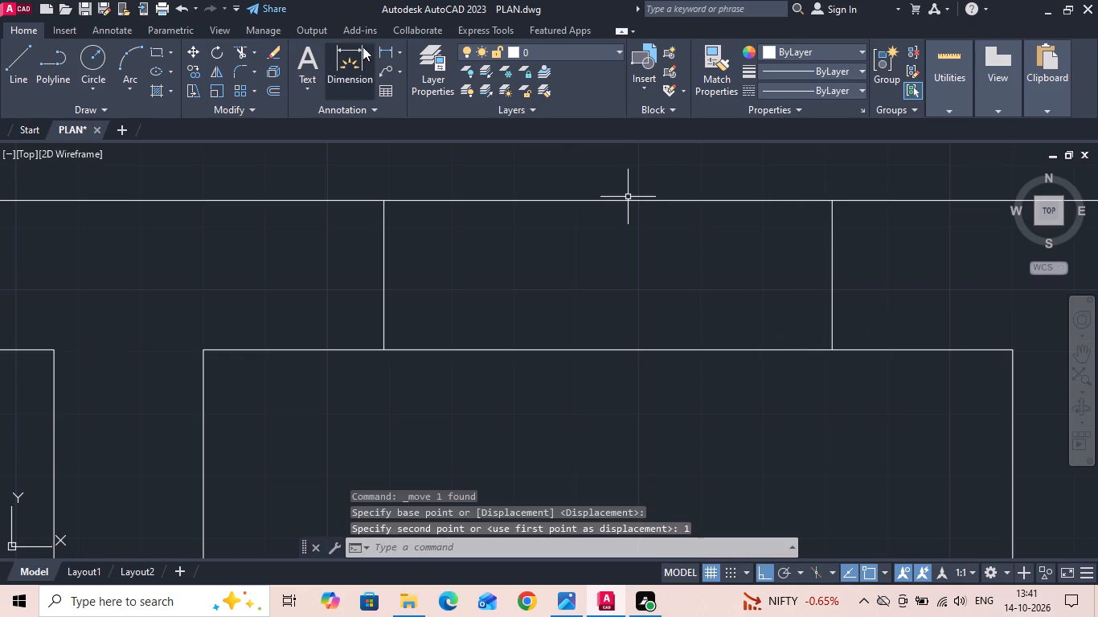
Measure the distance between the two moved window edges of the 130X200 bath.
click(387, 49)
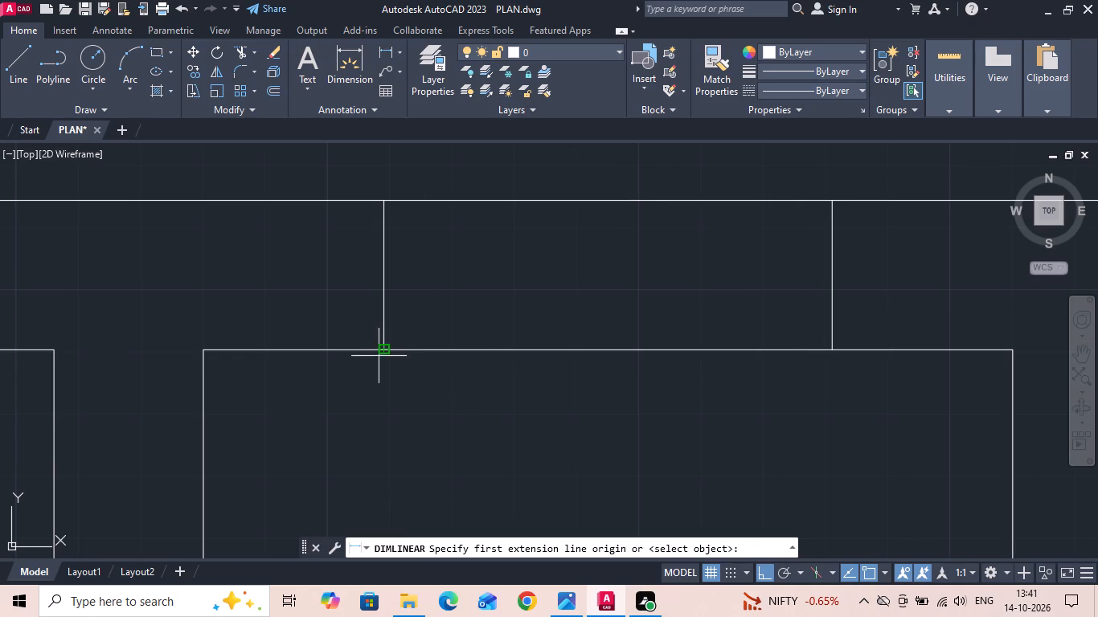
click(380, 352)
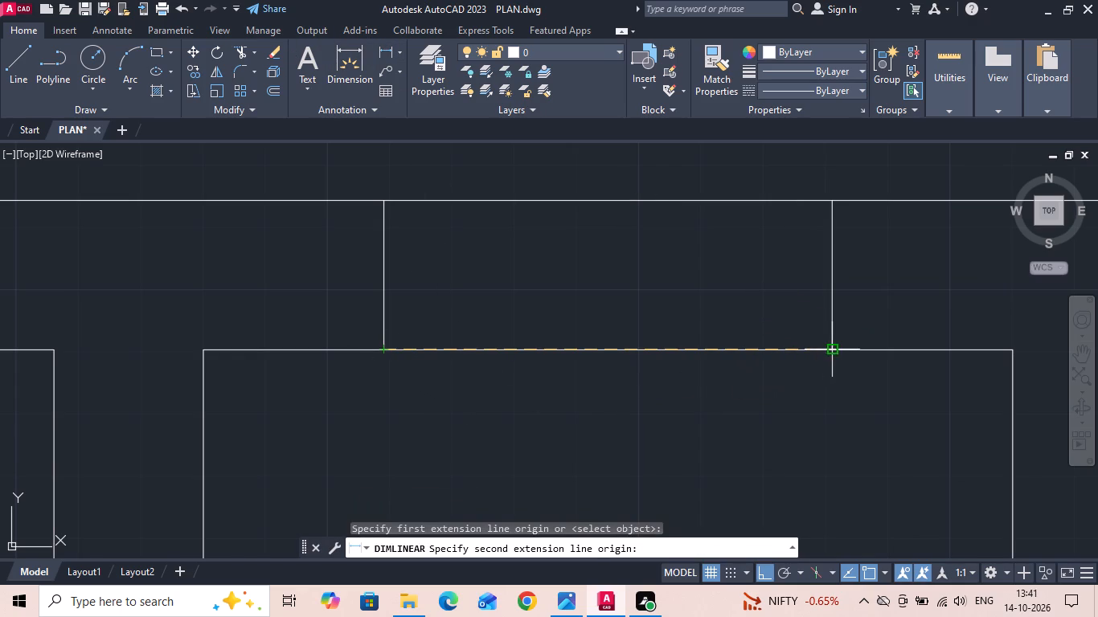
click(831, 351)
key(Escape)
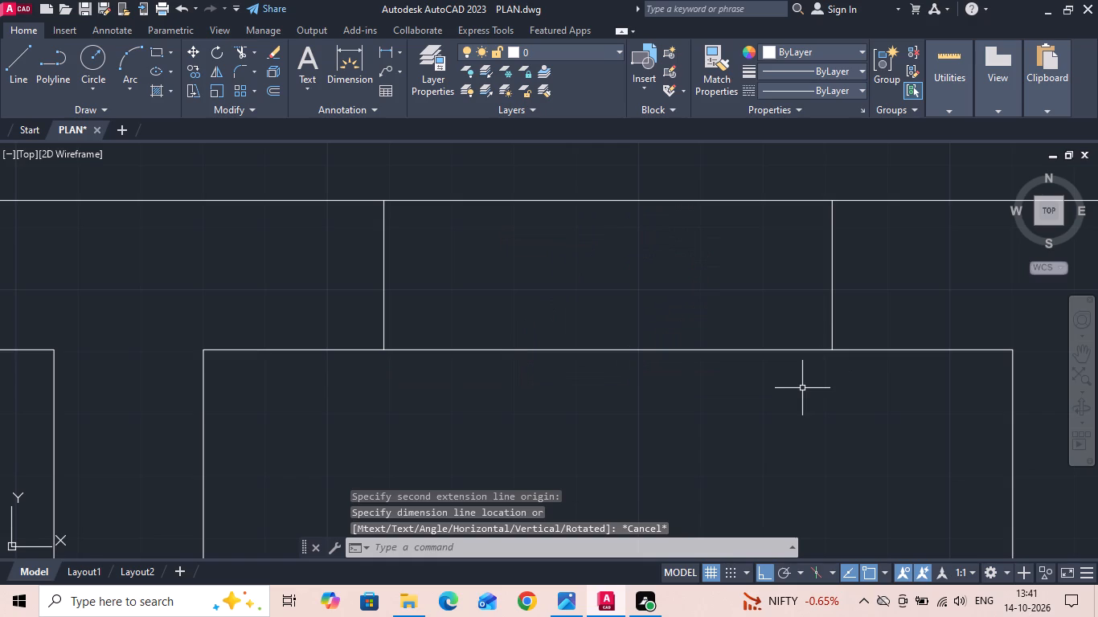
Move the left window edge line of the 150X200 bath 1 unit to the right.
scroll(640, 383, down, 2)
middle_drag(879, 377, 432, 417)
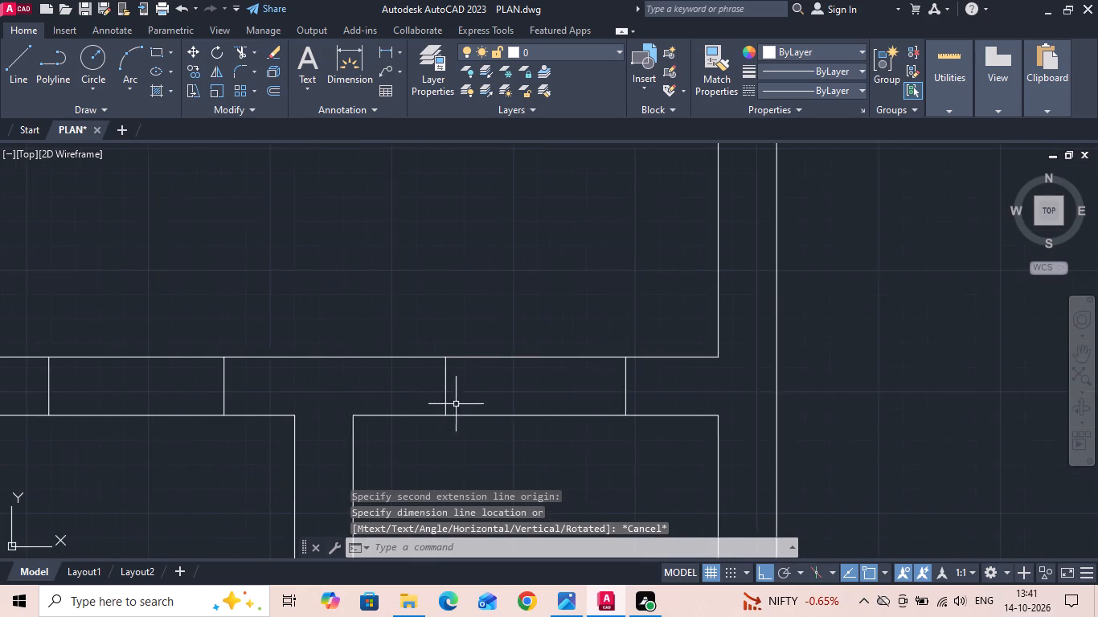
scroll(466, 402, up, 2)
drag(464, 386, 432, 385)
click(330, 380)
right_click(330, 380)
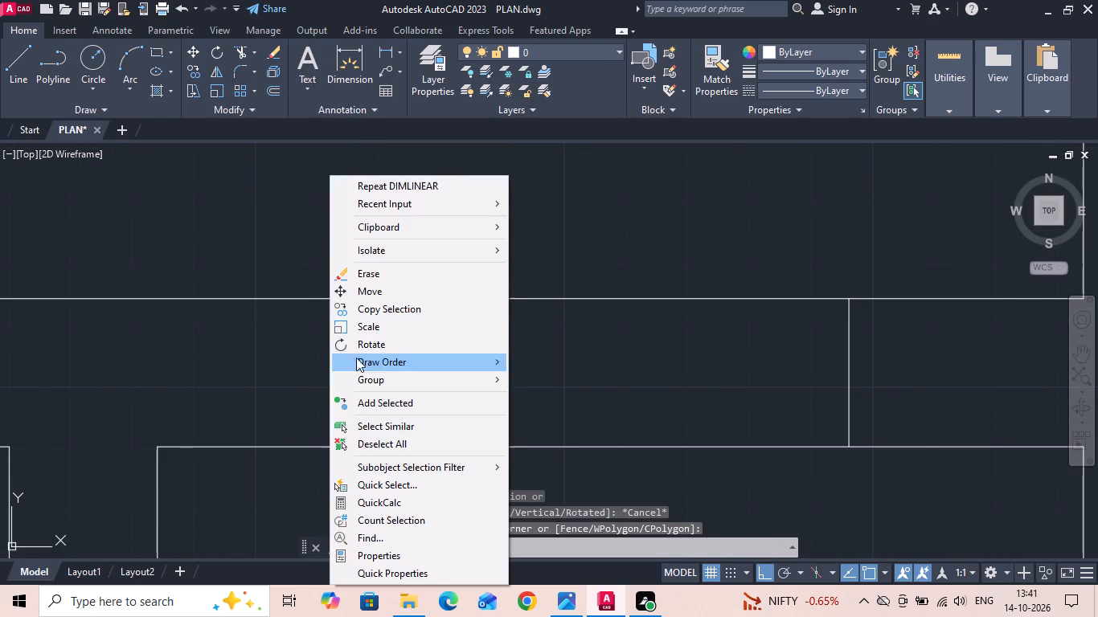
click(387, 298)
drag(473, 385, 482, 386)
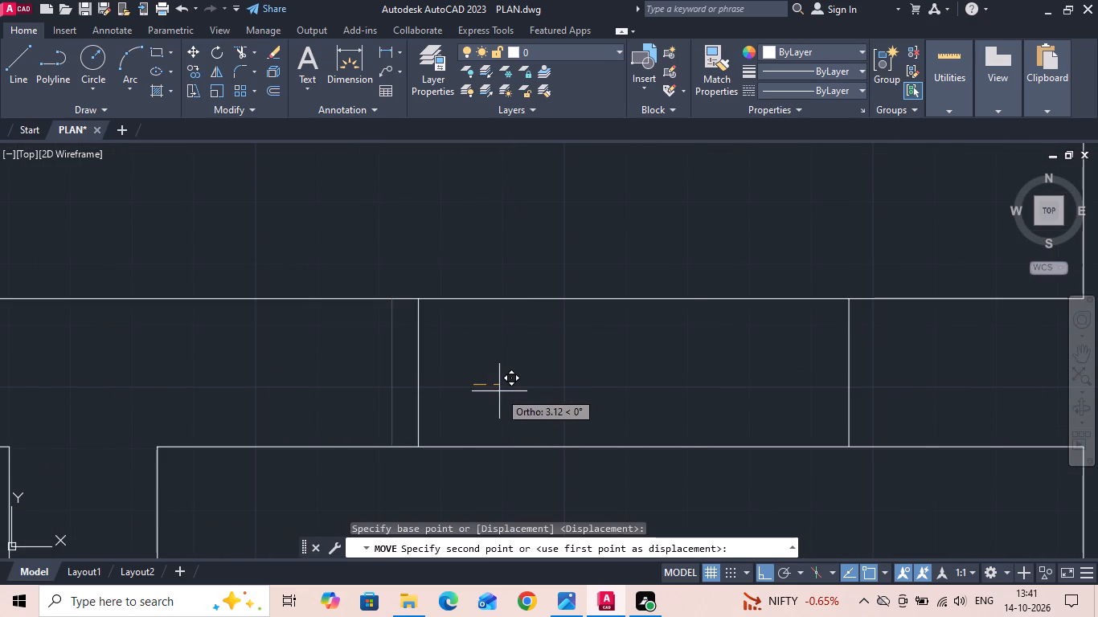
key(1)
key(Return)
Move the right window edge line of the 150X200 bath 1 unit to the left.
drag(932, 382, 854, 382)
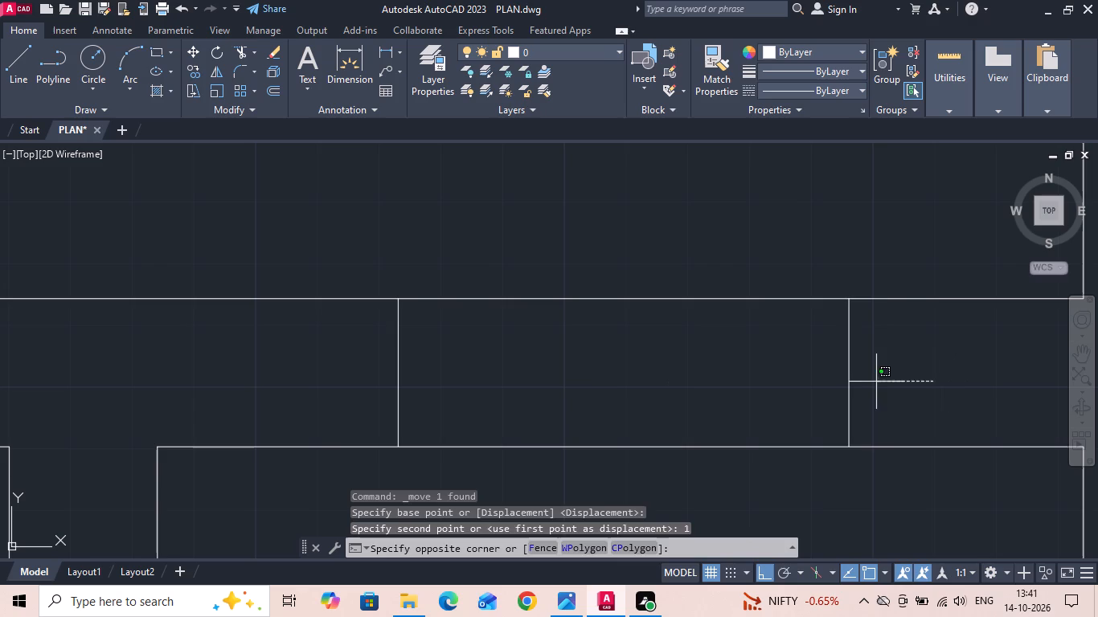
click(738, 382)
right_click(738, 382)
click(781, 296)
drag(754, 372, 707, 376)
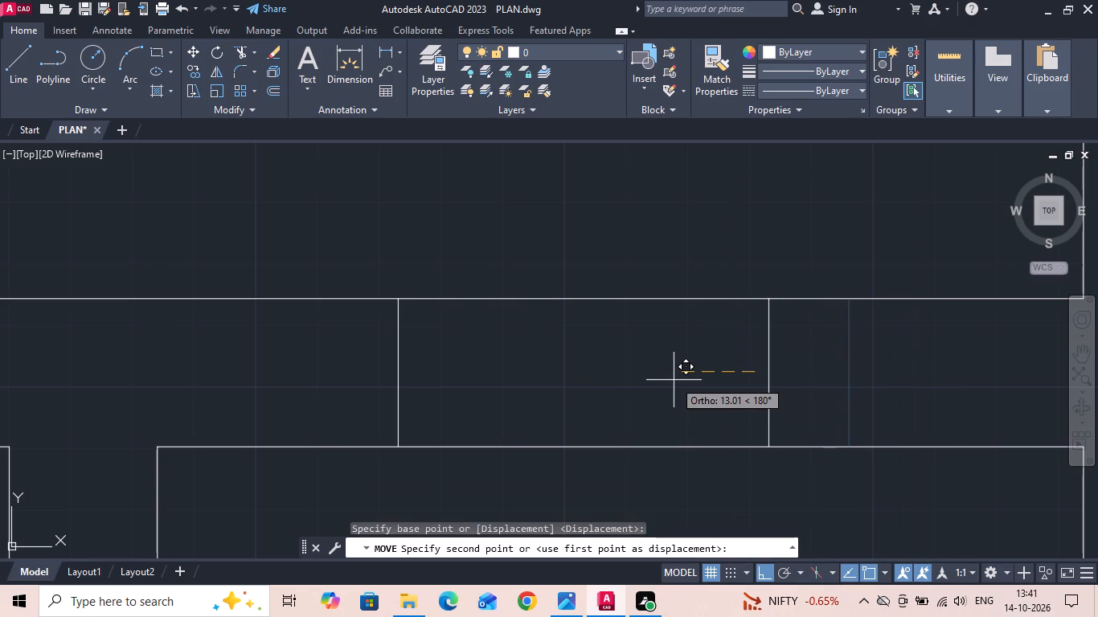
key(1)
key(Return)
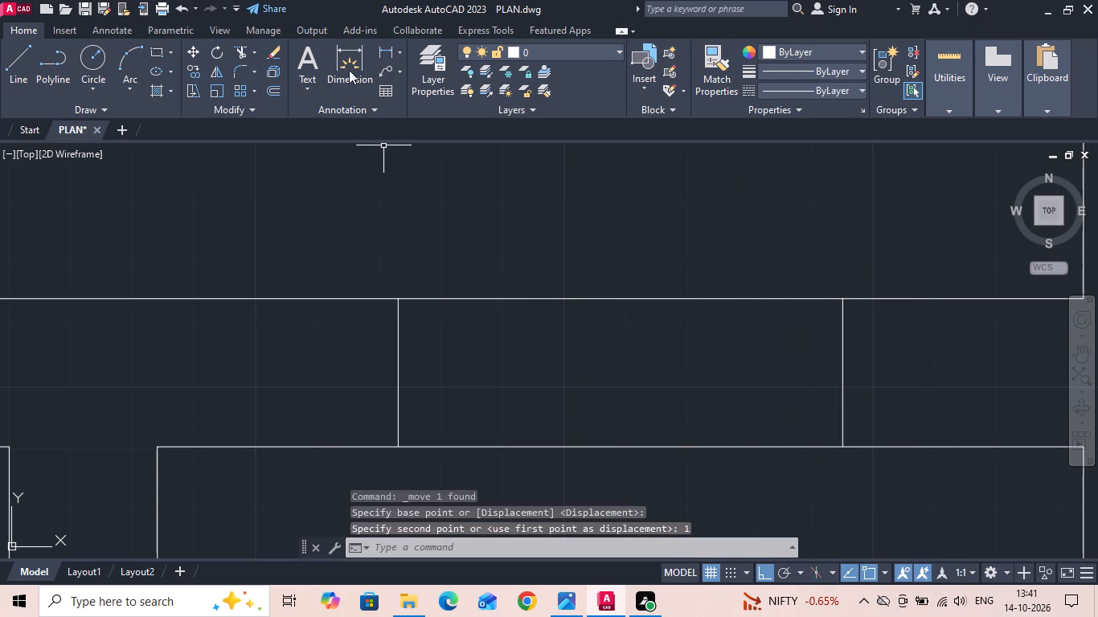
Measure the distance between the two moved window edges of the 150X200 bath.
click(383, 43)
click(398, 359)
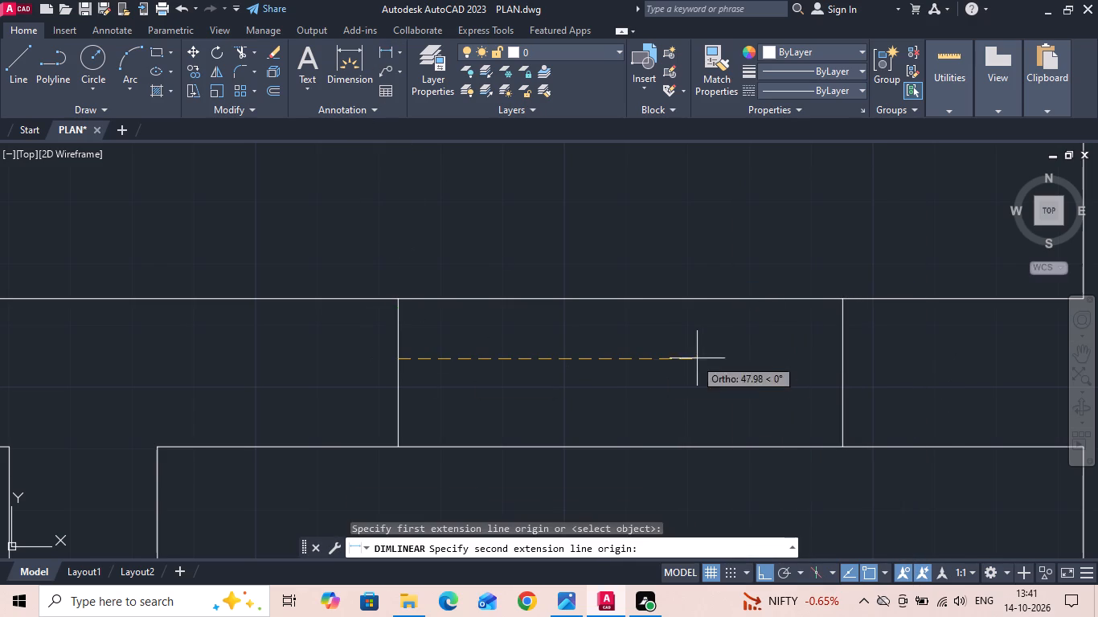
click(846, 358)
key(Escape)
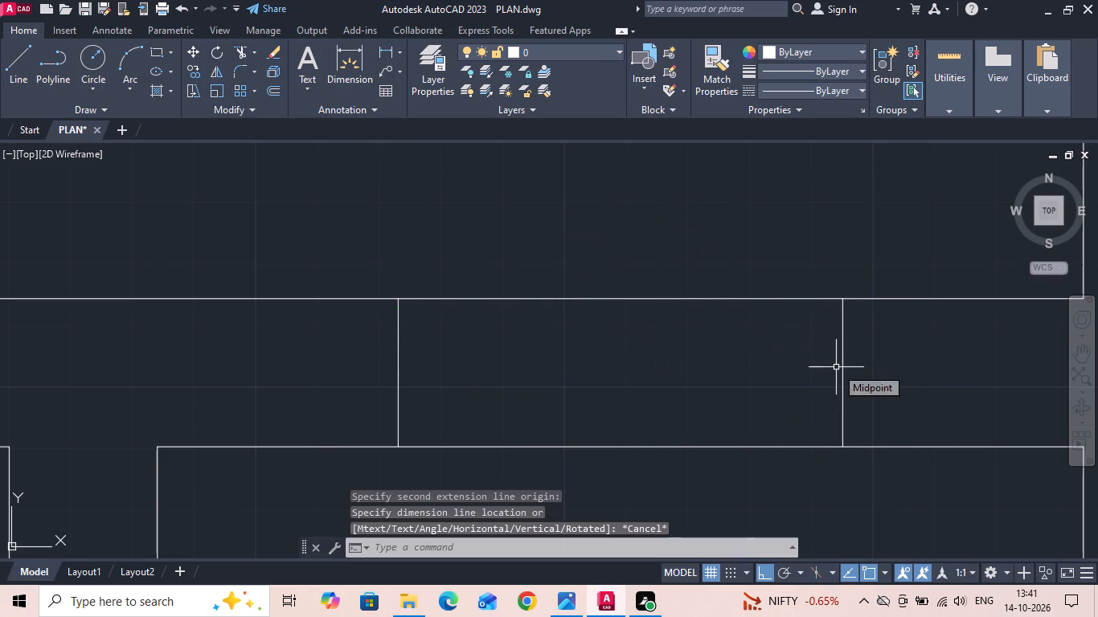
Move the upper window edge line in the east wall of the 216X140 bath 1 unit down.
scroll(480, 349, down, 3)
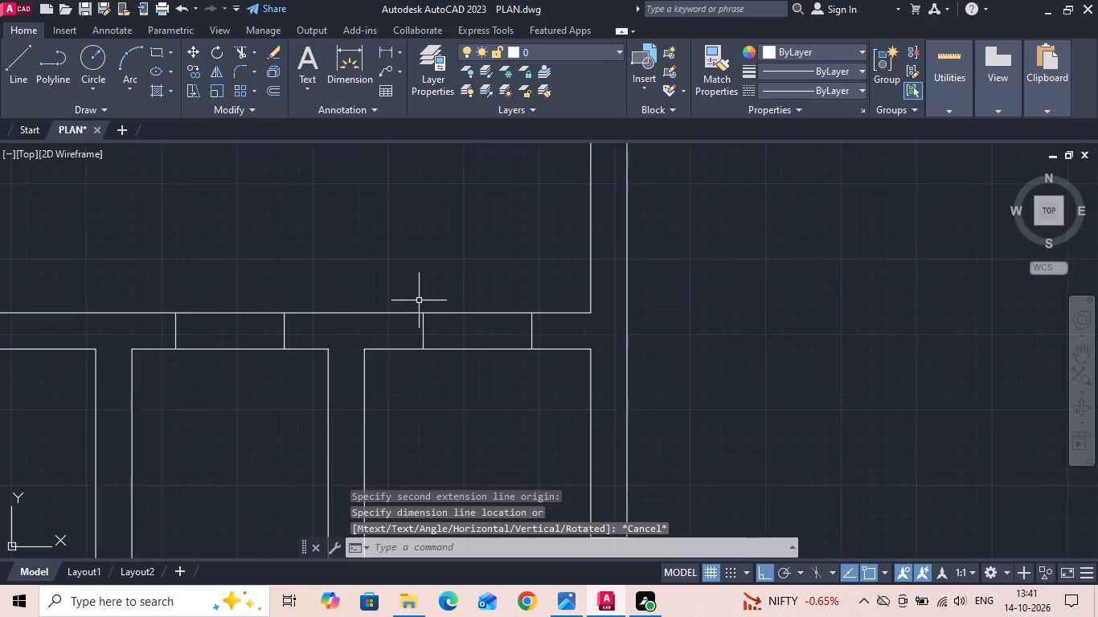
scroll(420, 300, down, 2)
middle_drag(674, 468, 553, 264)
scroll(614, 302, up, 1)
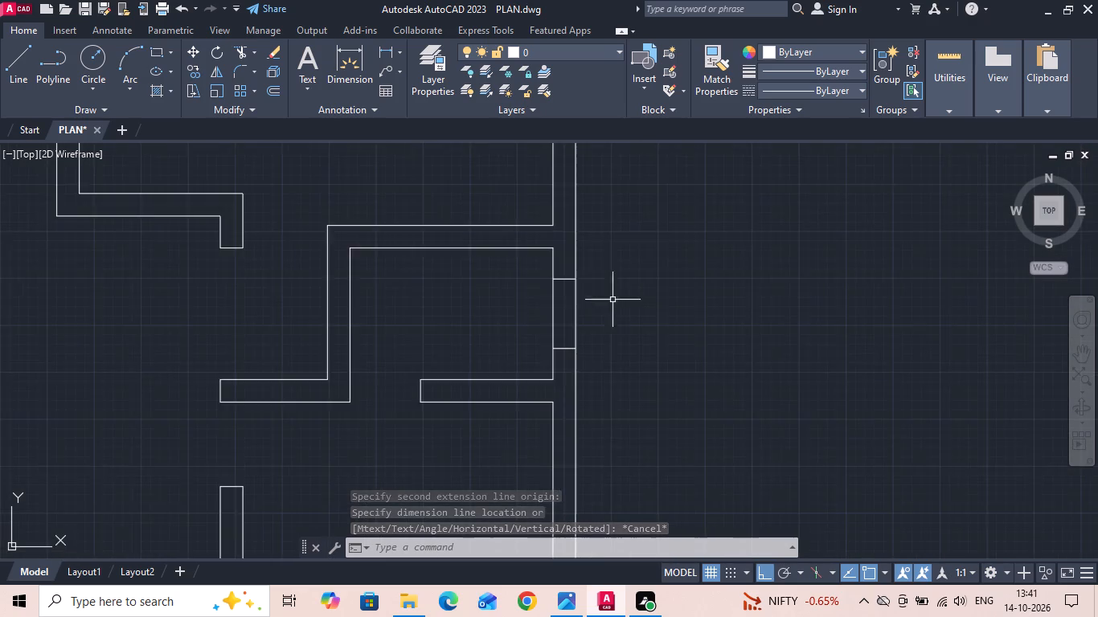
scroll(582, 270, up, 4)
drag(543, 308, 539, 301)
click(519, 239)
right_click(519, 239)
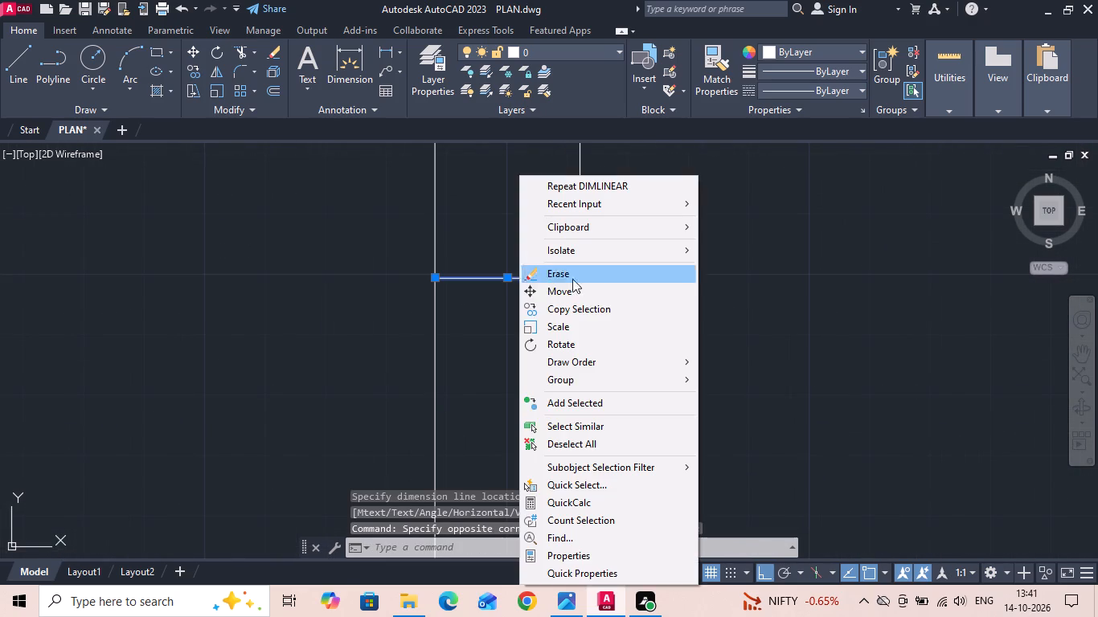
drag(588, 289, 598, 291)
drag(779, 251, 776, 282)
key(1)
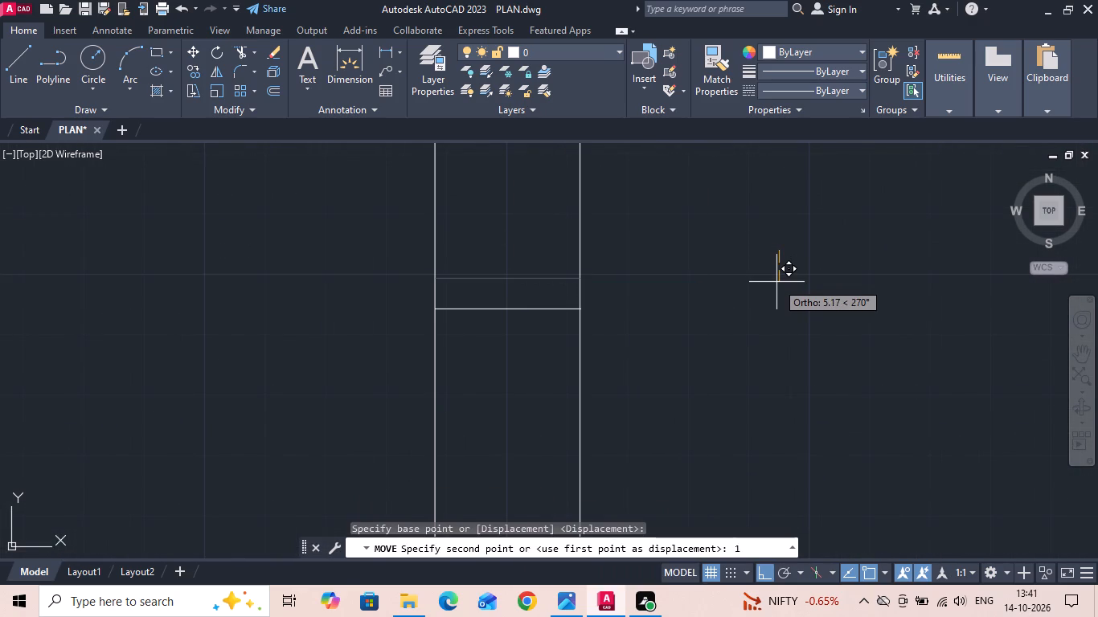
key(Return)
Move the lower window edge line of the 216X140 bath 1 unit up.
scroll(559, 249, down, 2)
scroll(535, 416, up, 2)
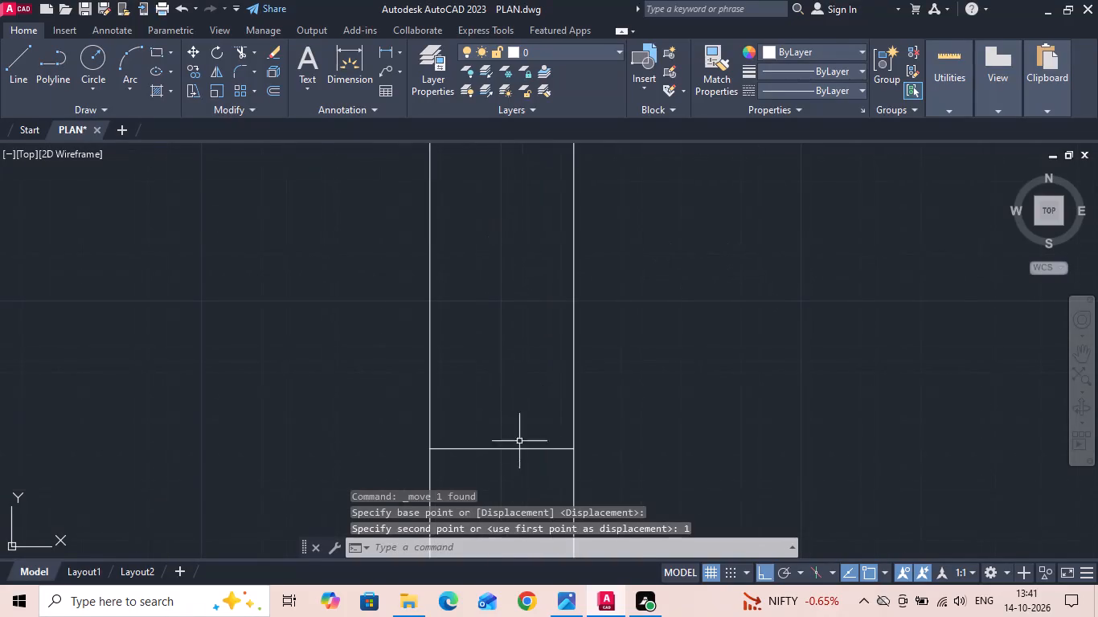
click(516, 474)
click(501, 429)
right_click(501, 429)
click(604, 142)
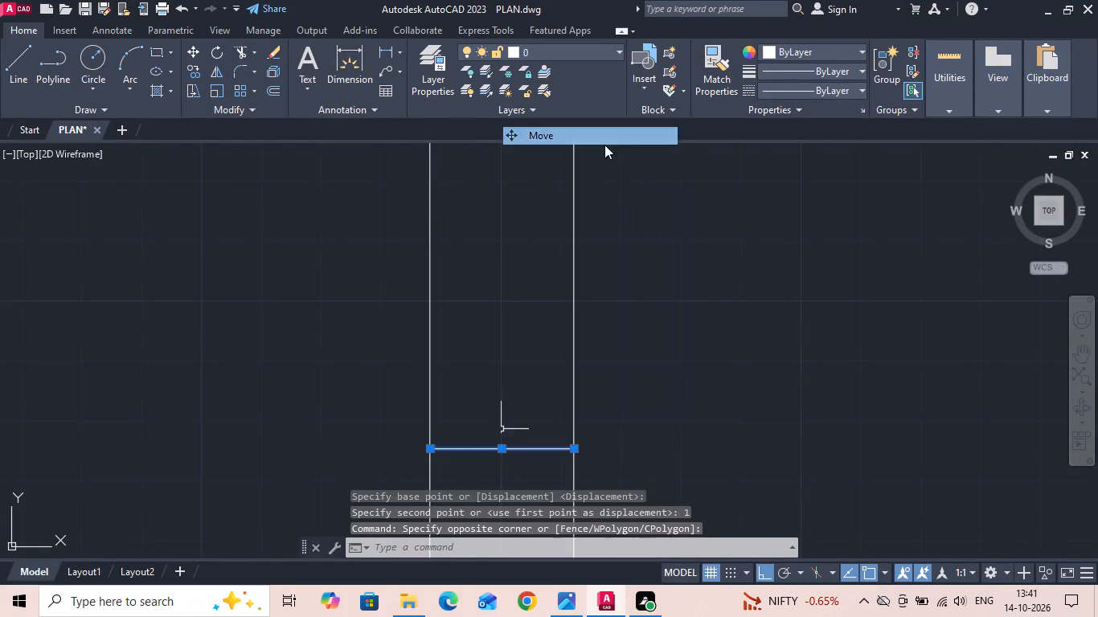
drag(720, 337, 723, 326)
key(1)
key(Return)
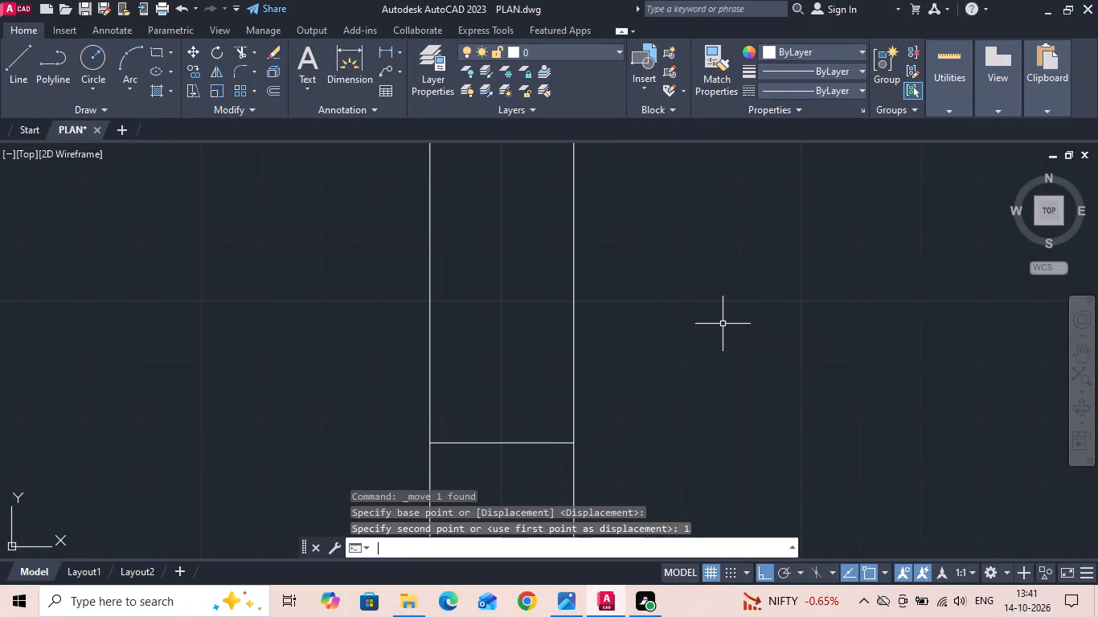
Measure the distance between the two moved window edges of the 216X140 bath.
scroll(720, 325, down, 2)
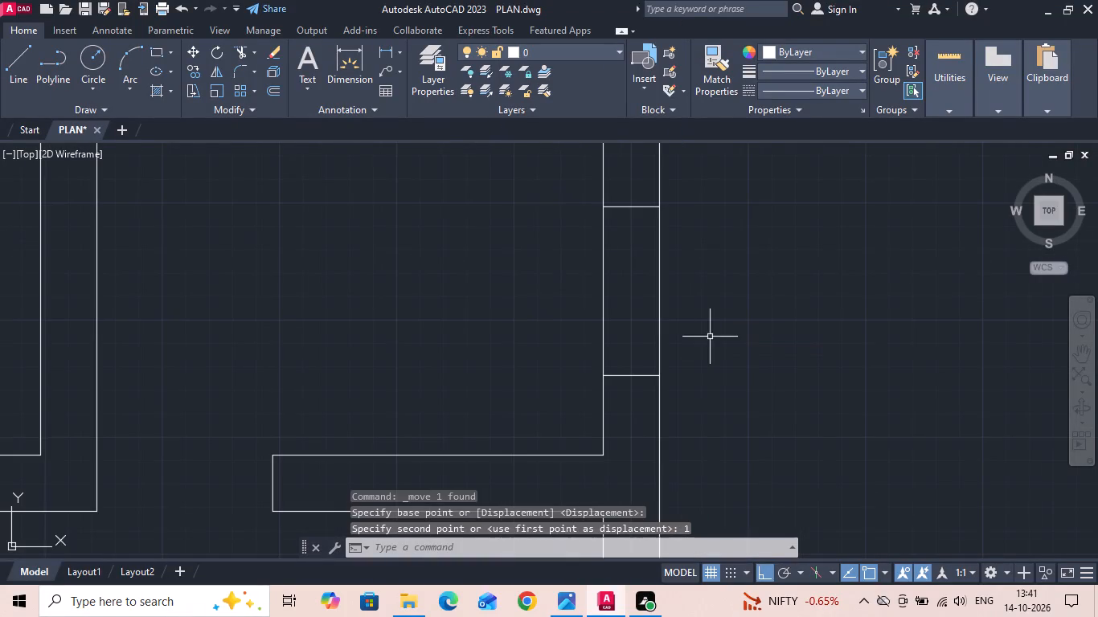
click(386, 49)
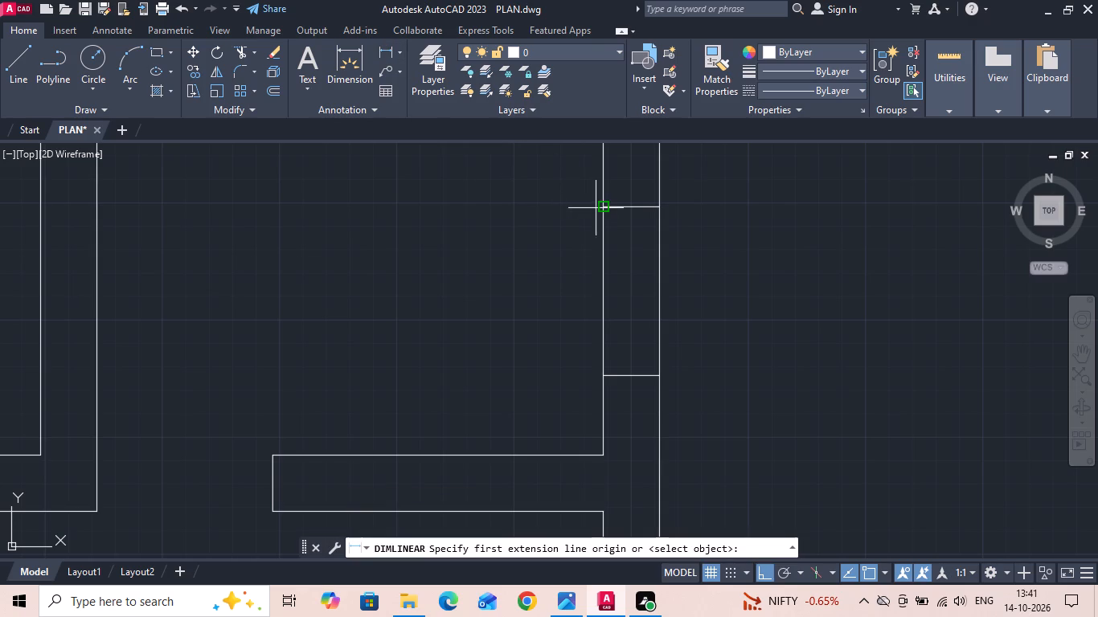
click(603, 207)
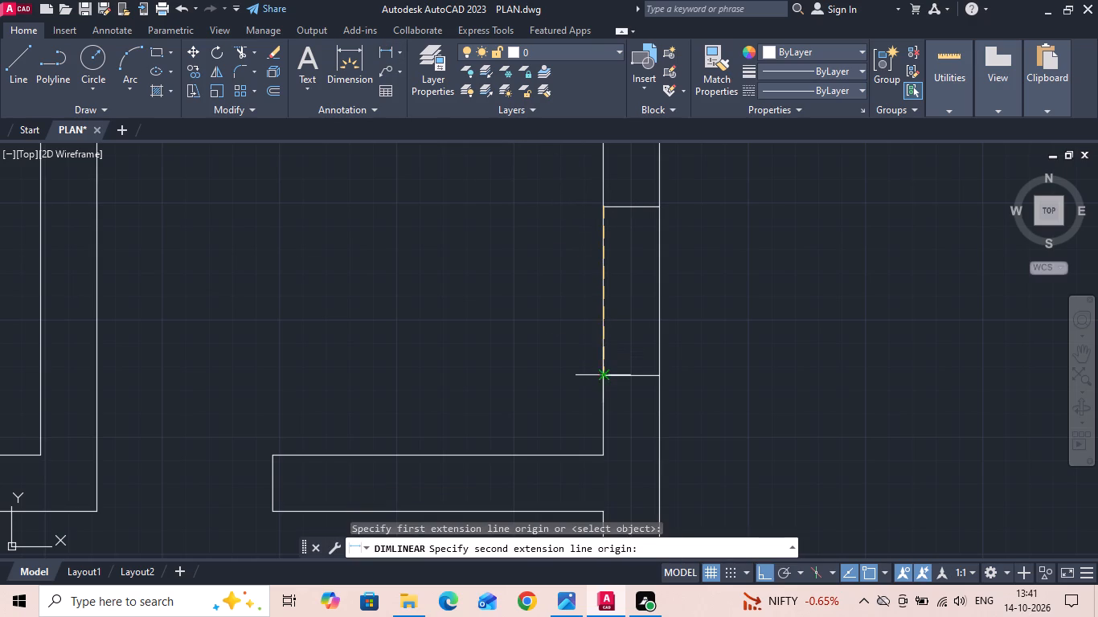
click(605, 376)
key(Escape)
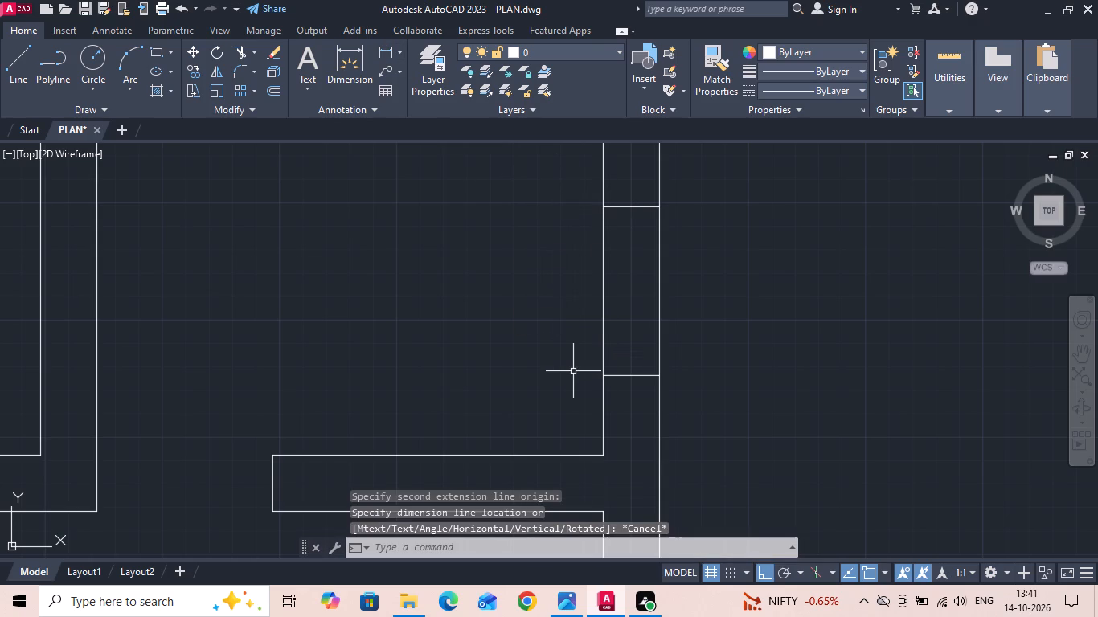
Save the drawing.
key(ctrl+s)
key(ctrl+s)
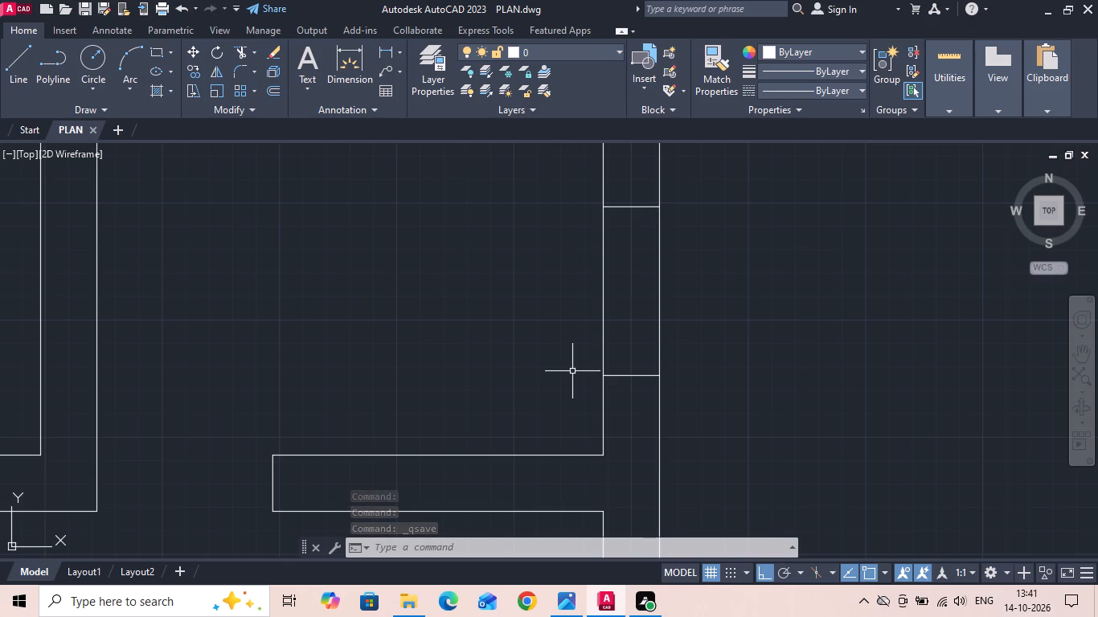
Measure the height of the W3 window opening of the 330X402 bedroom in the reference image.
scroll(822, 341, down, 2)
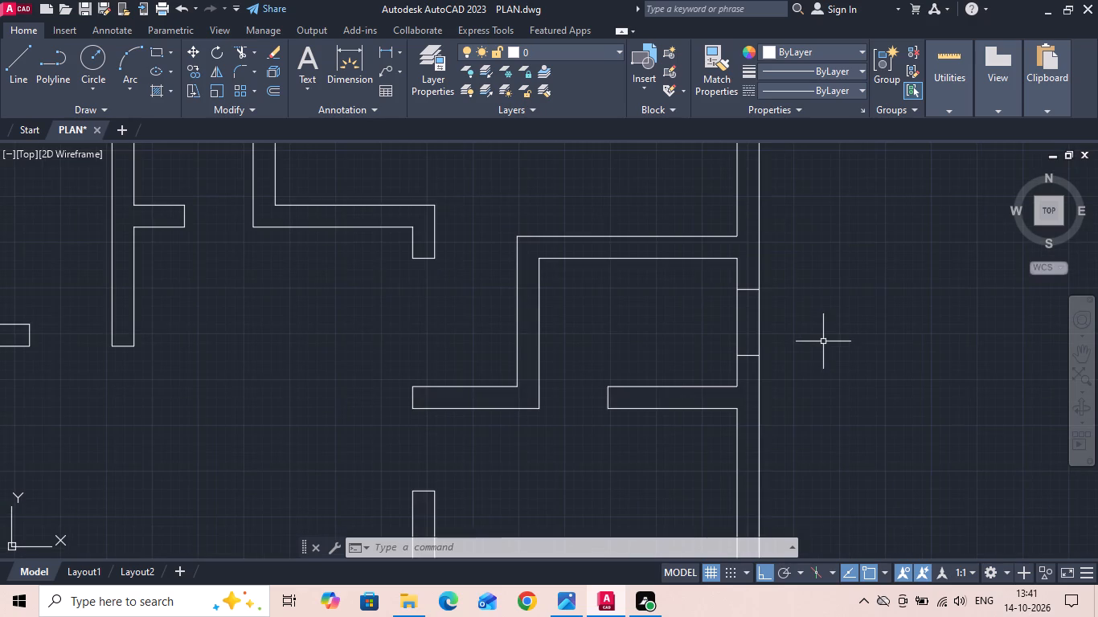
scroll(803, 364, down, 2)
middle_drag(550, 337, 594, 370)
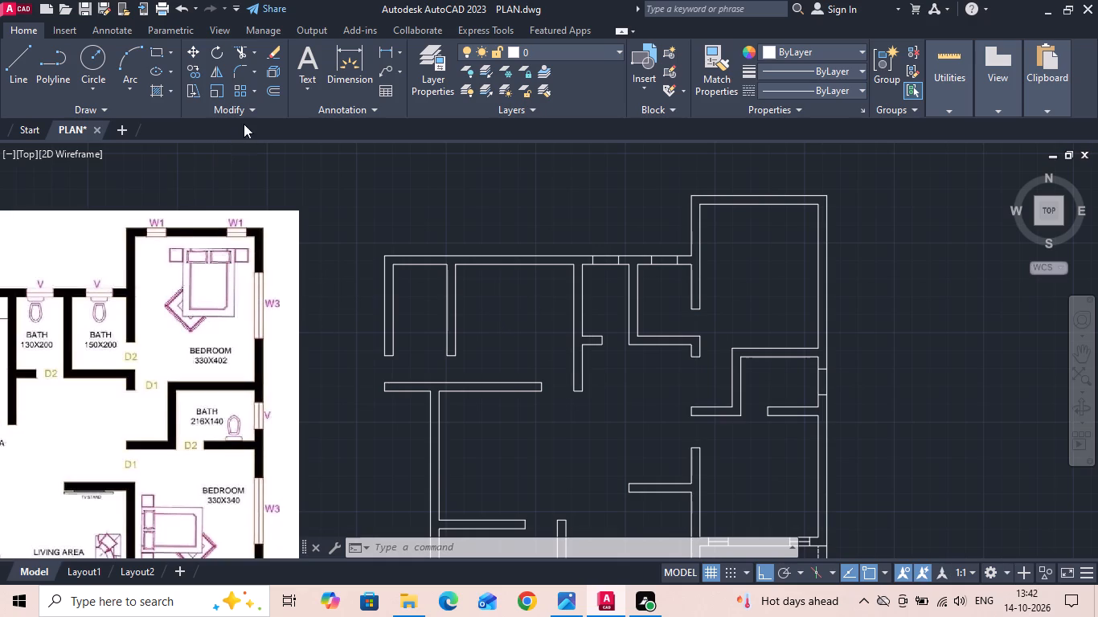
click(384, 51)
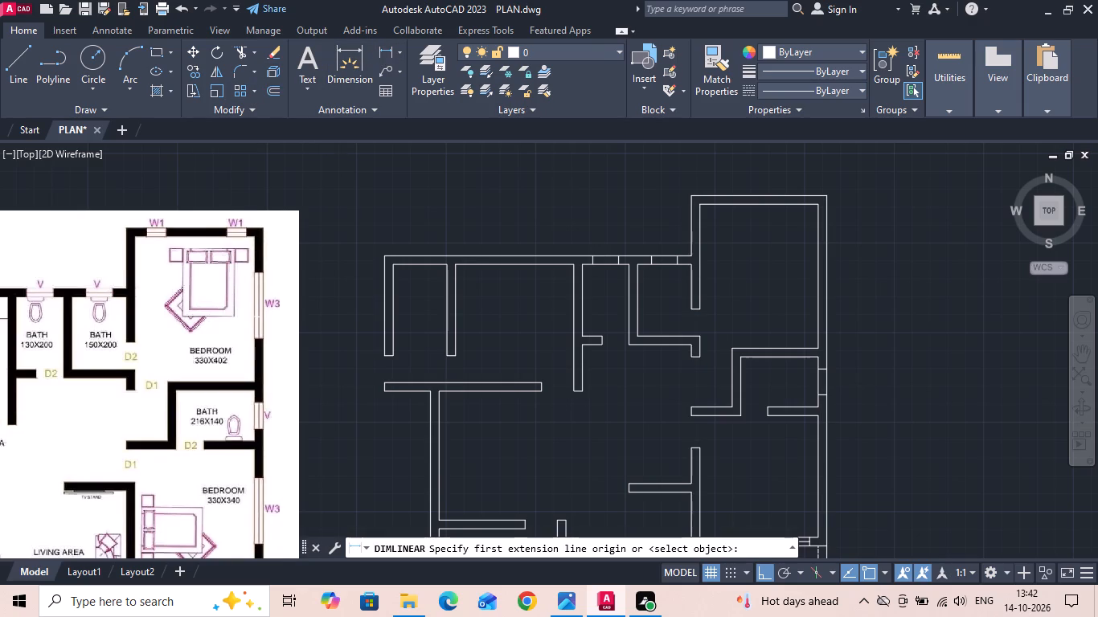
scroll(215, 332, up, 1)
scroll(288, 269, up, 2)
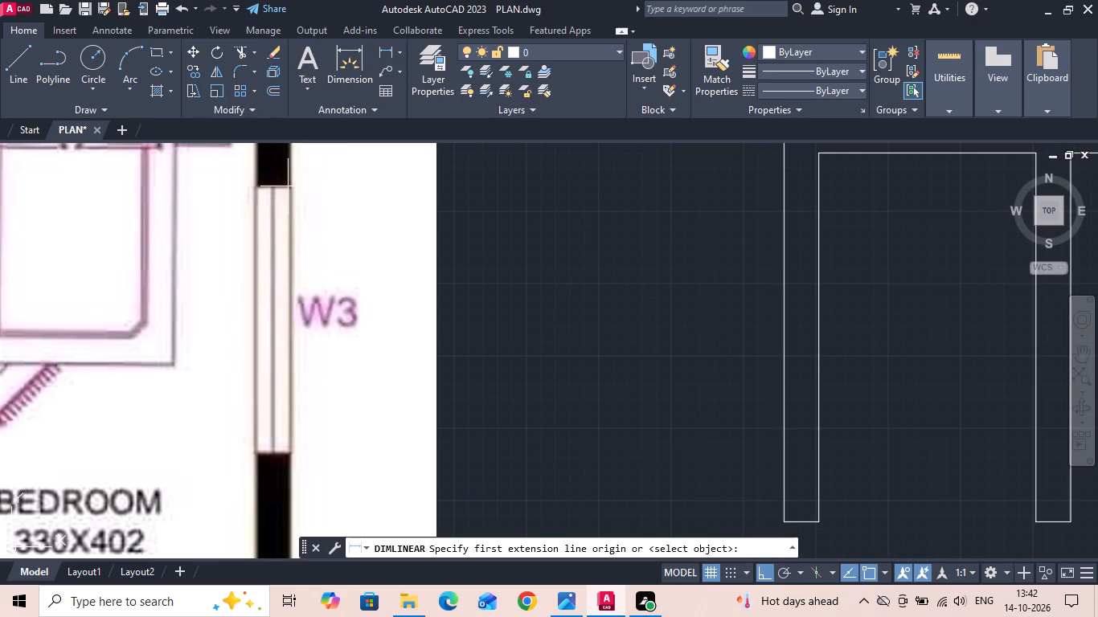
click(282, 186)
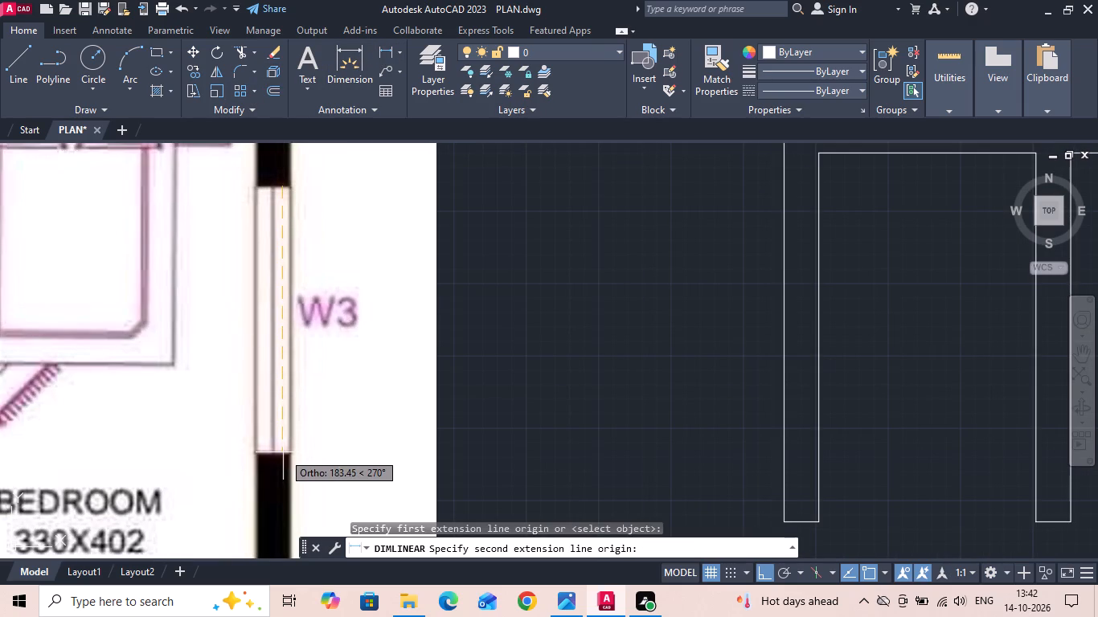
key(Escape)
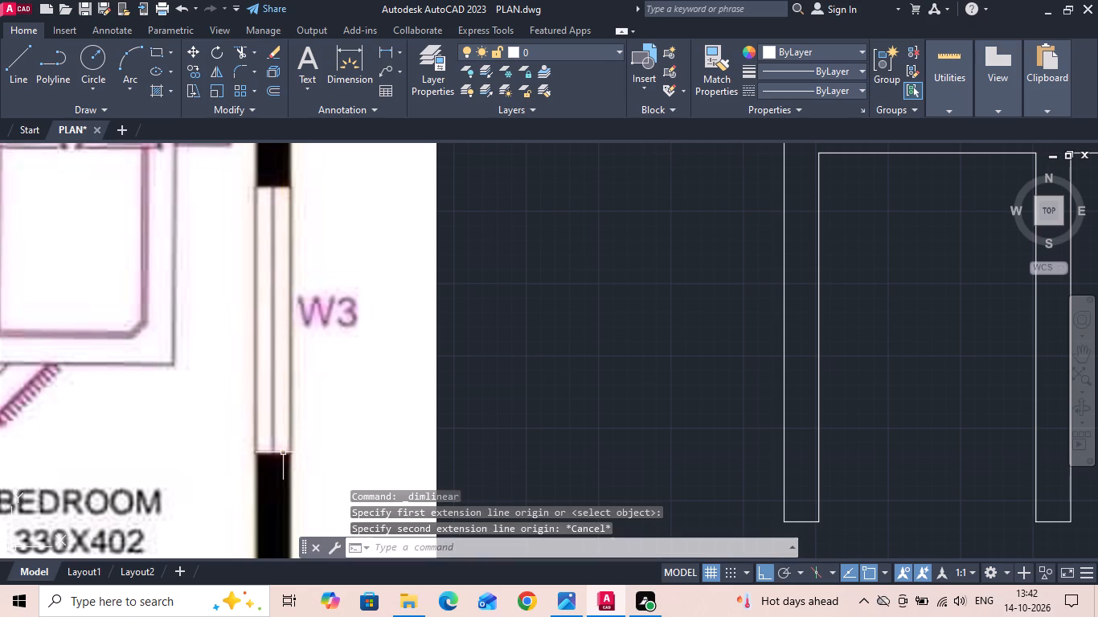
Measure from the wall end at door D2 across to the W3 window wall of the 330X402 bedroom in the reference image.
scroll(259, 425, down, 3)
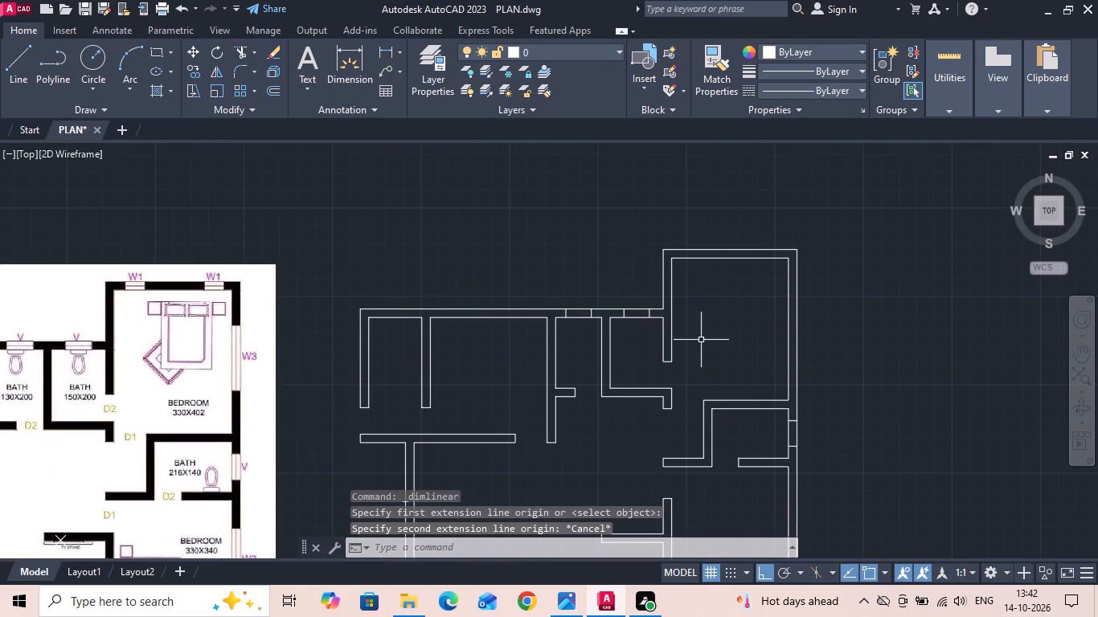
click(380, 52)
scroll(90, 381, up, 2)
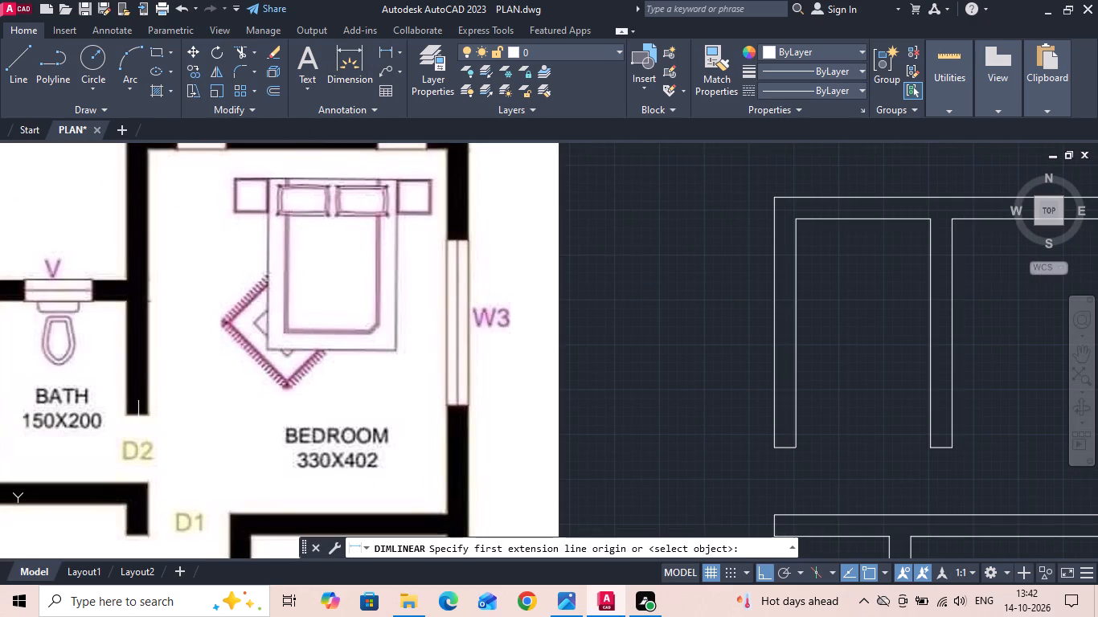
scroll(137, 402, up, 3)
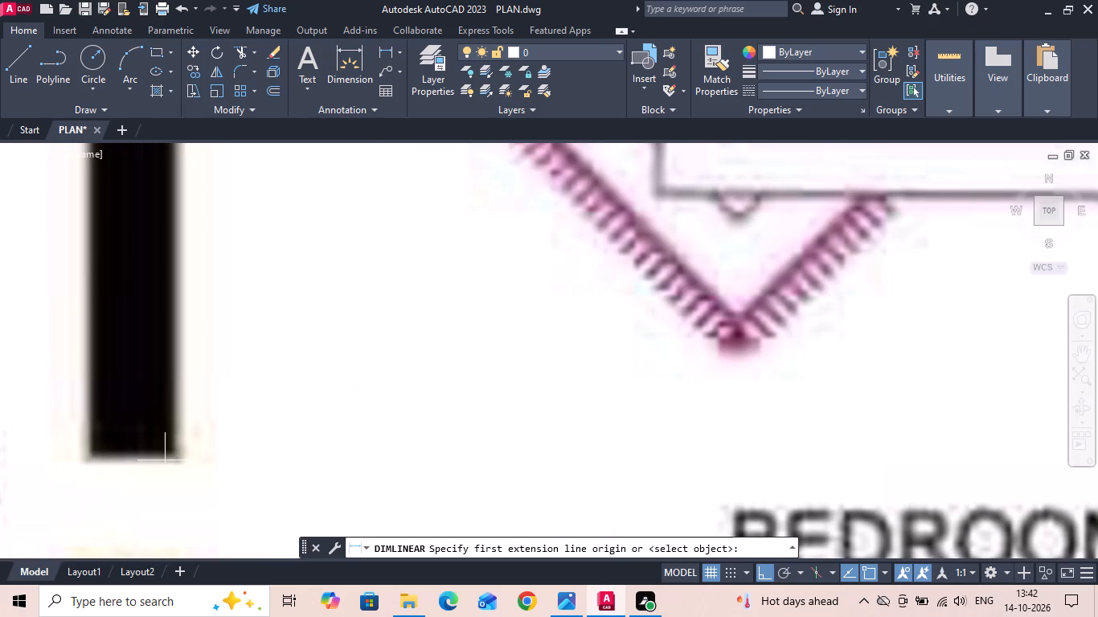
click(178, 460)
scroll(141, 460, down, 2)
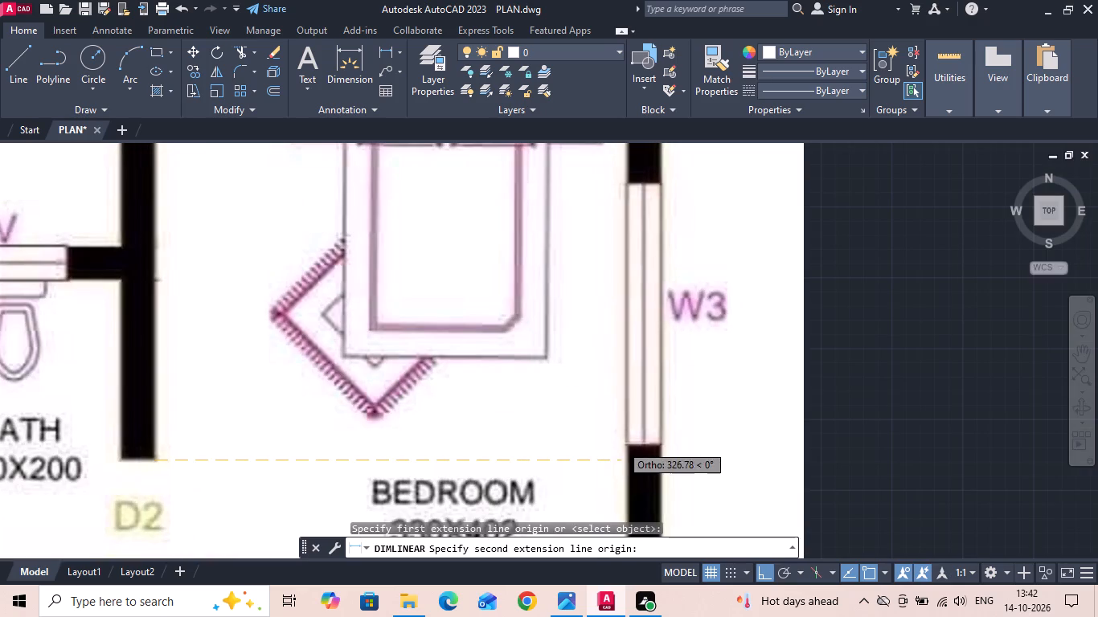
key(Escape)
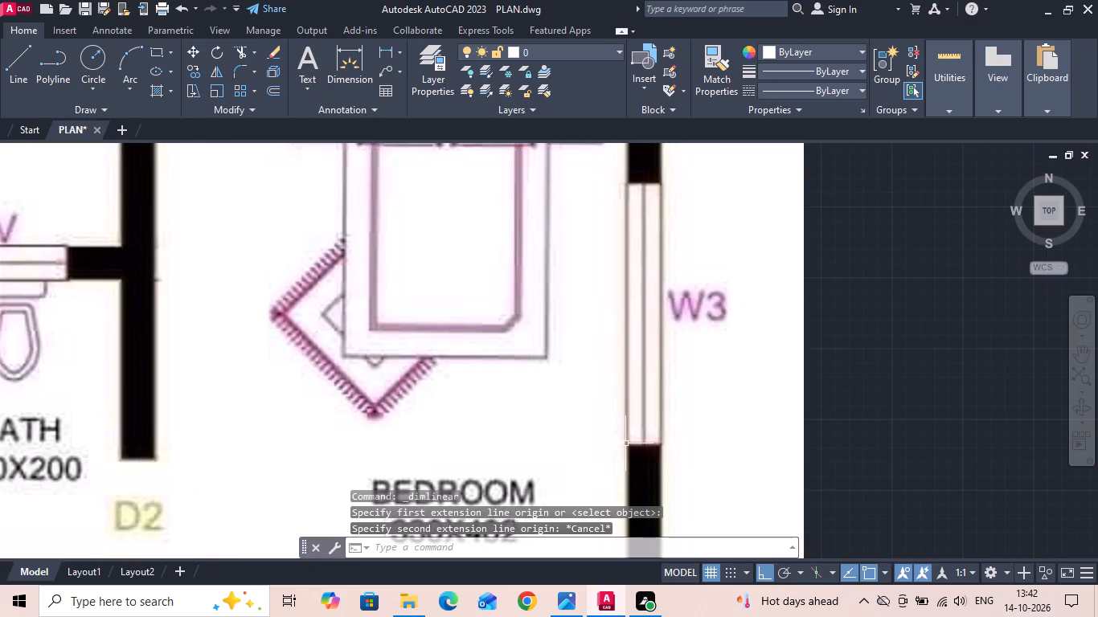
Draw a horizontal line from the midpoint of the 330X402 bedroom's inner east wall line outward past the outer wall line.
scroll(551, 423, down, 3)
middle_drag(899, 386, 554, 400)
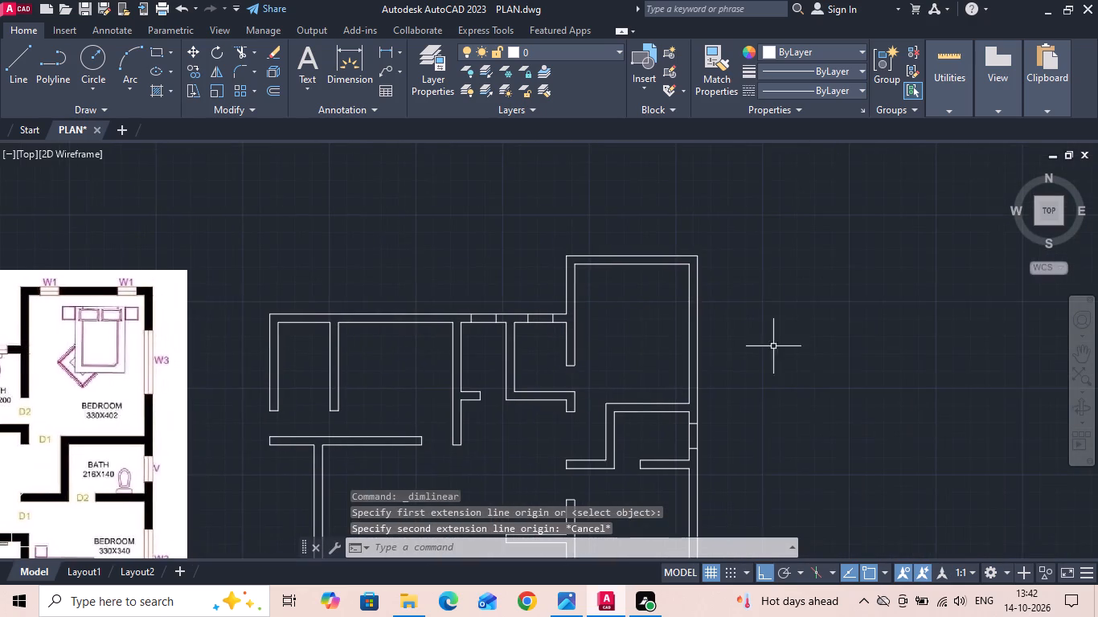
scroll(734, 333, up, 2)
text(L)
key(space)
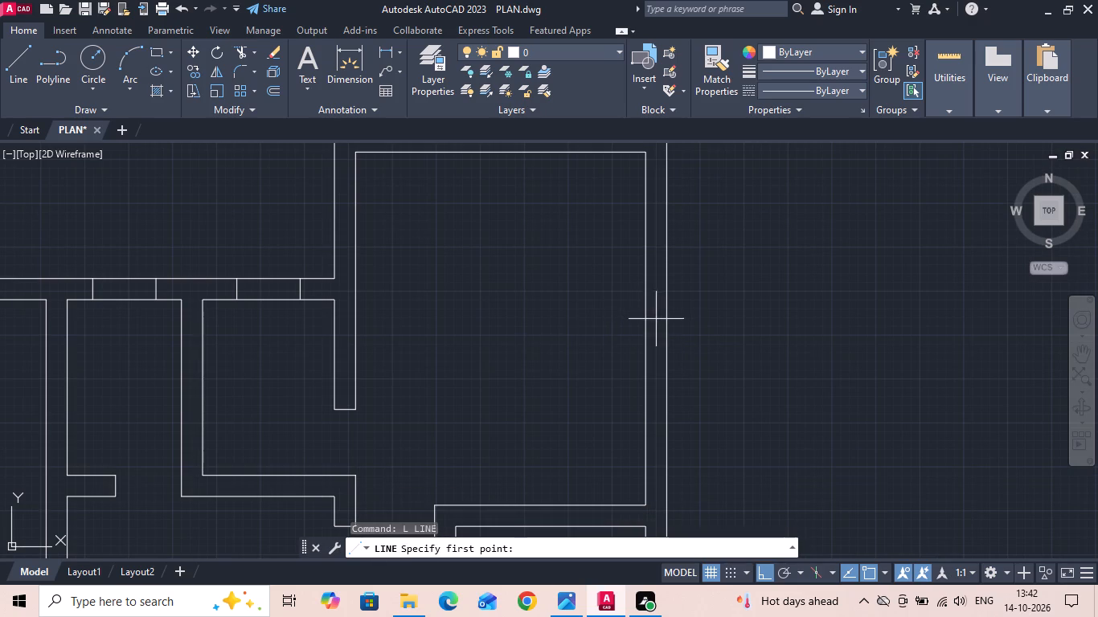
drag(648, 325, 665, 327)
click(723, 325)
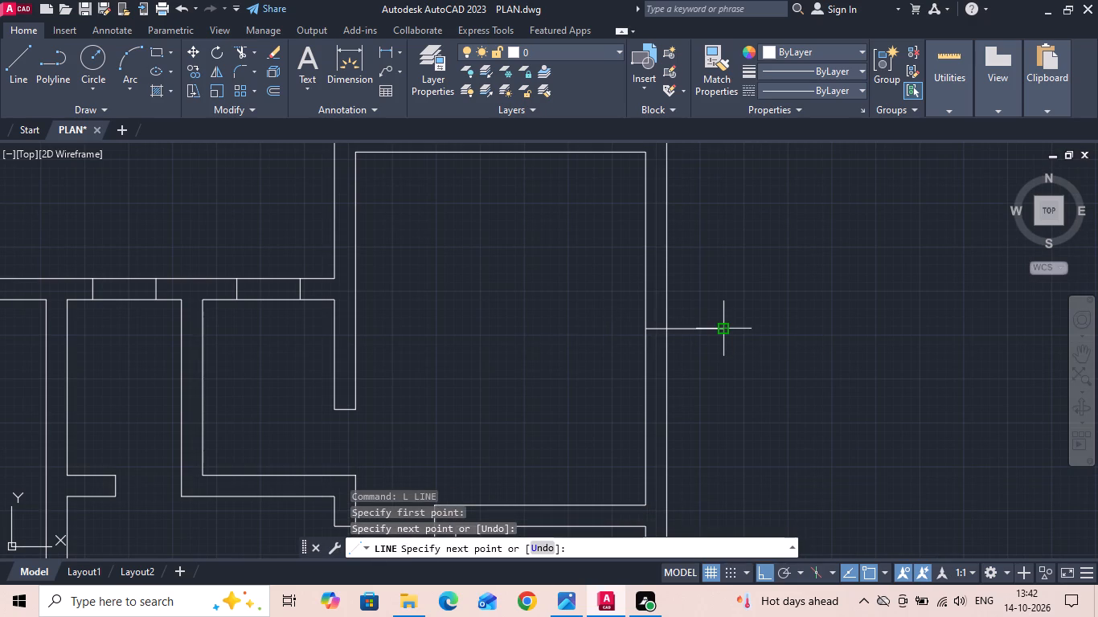
key(Escape)
Offset the midpoint line 91 units both upward and downward to mark the W3 window edges.
key(o)
key(Return)
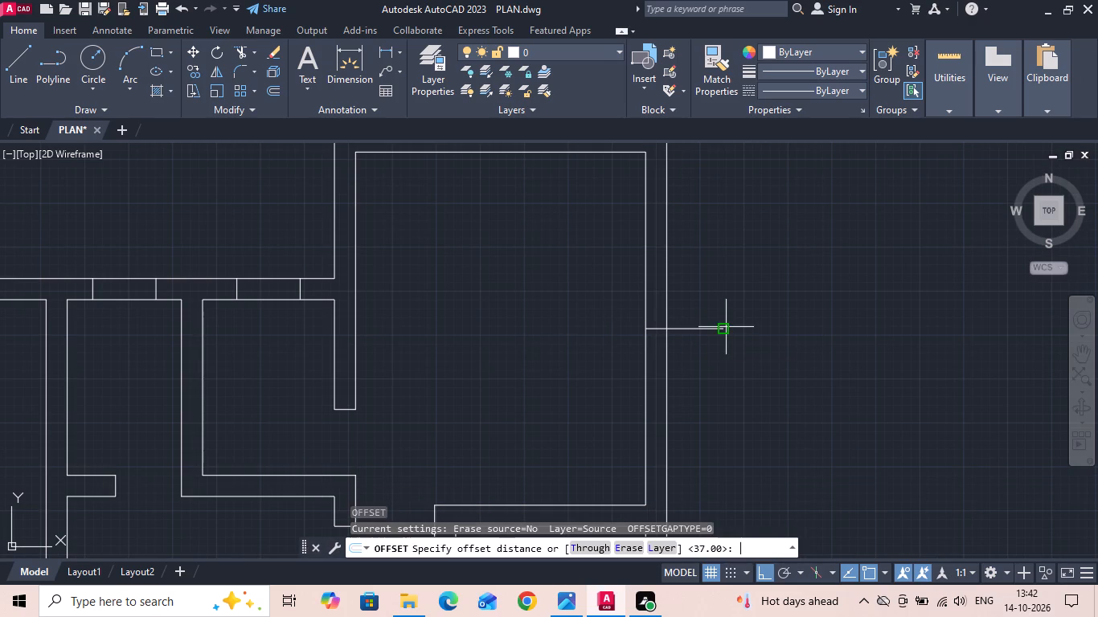
text(91)
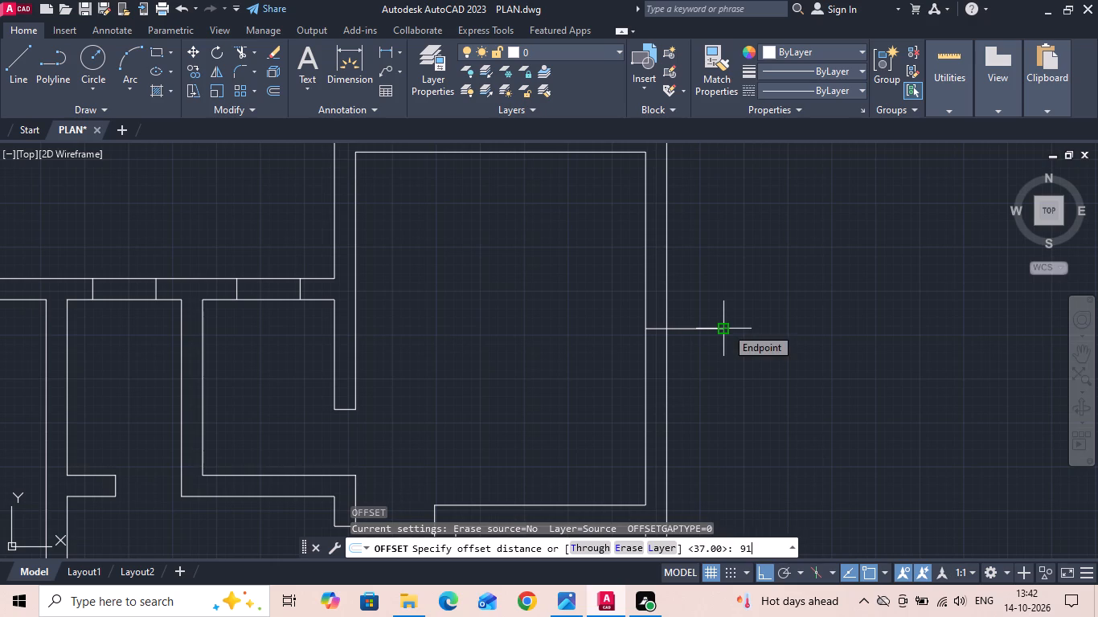
key(Return)
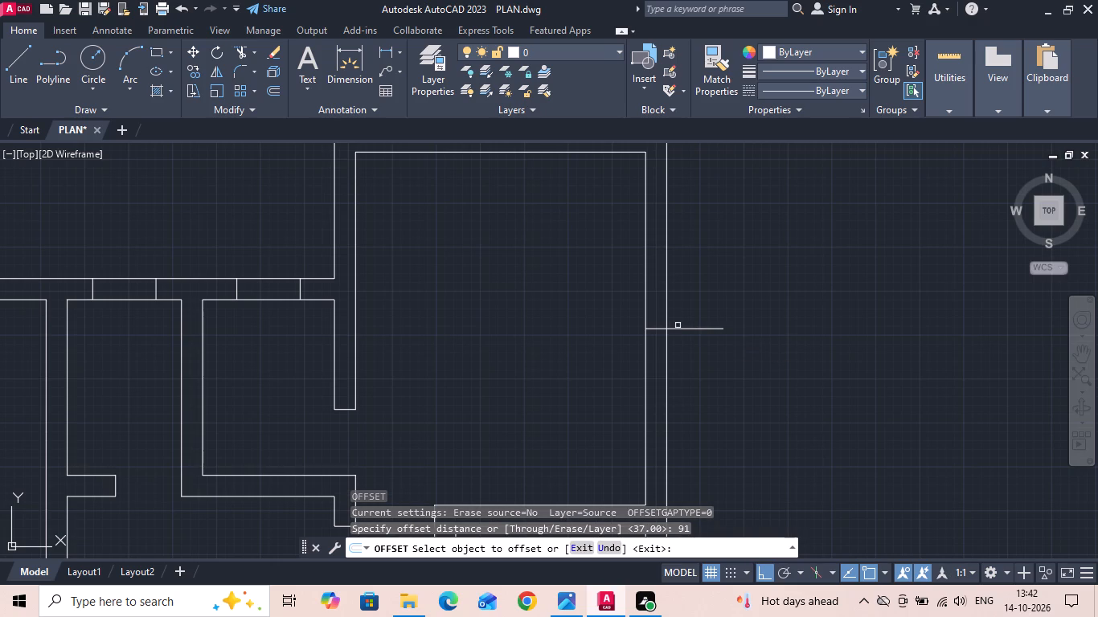
click(682, 329)
click(694, 272)
drag(700, 327, 700, 341)
click(697, 385)
key(Escape)
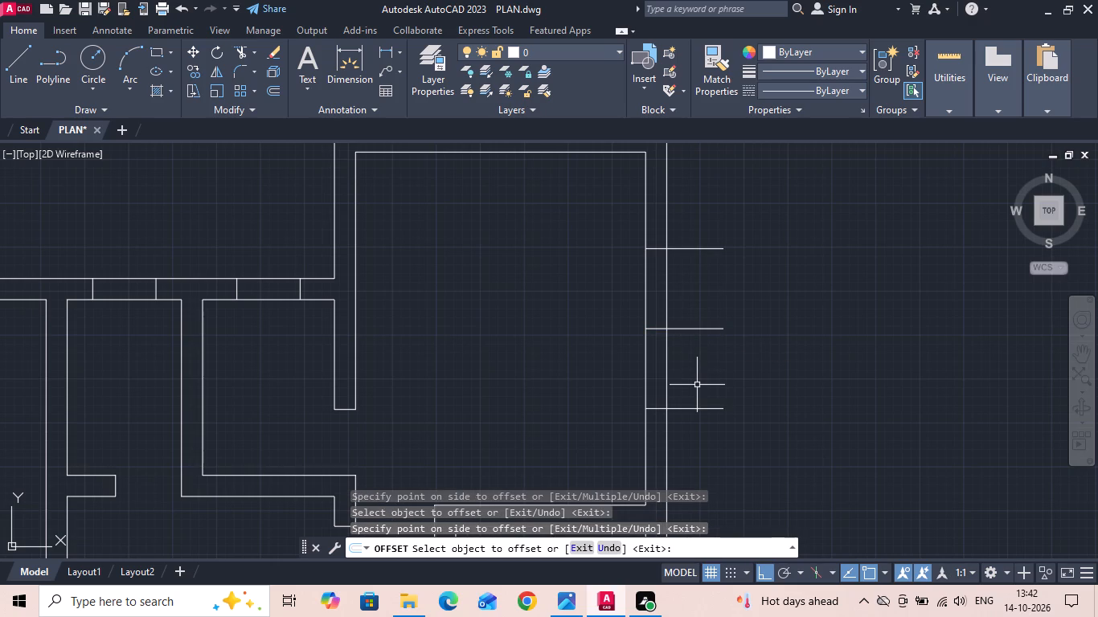
Trim the window lines beyond the outer wall face and remove the middle line inside the W3 opening.
text(TR)
key(space)
key(space)
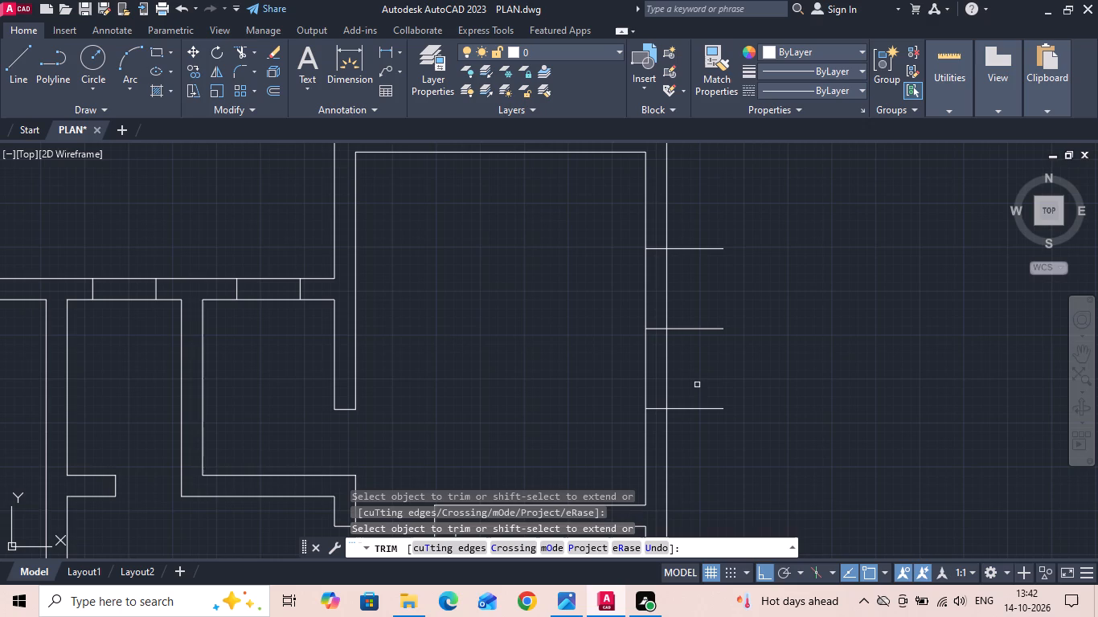
click(699, 441)
click(709, 239)
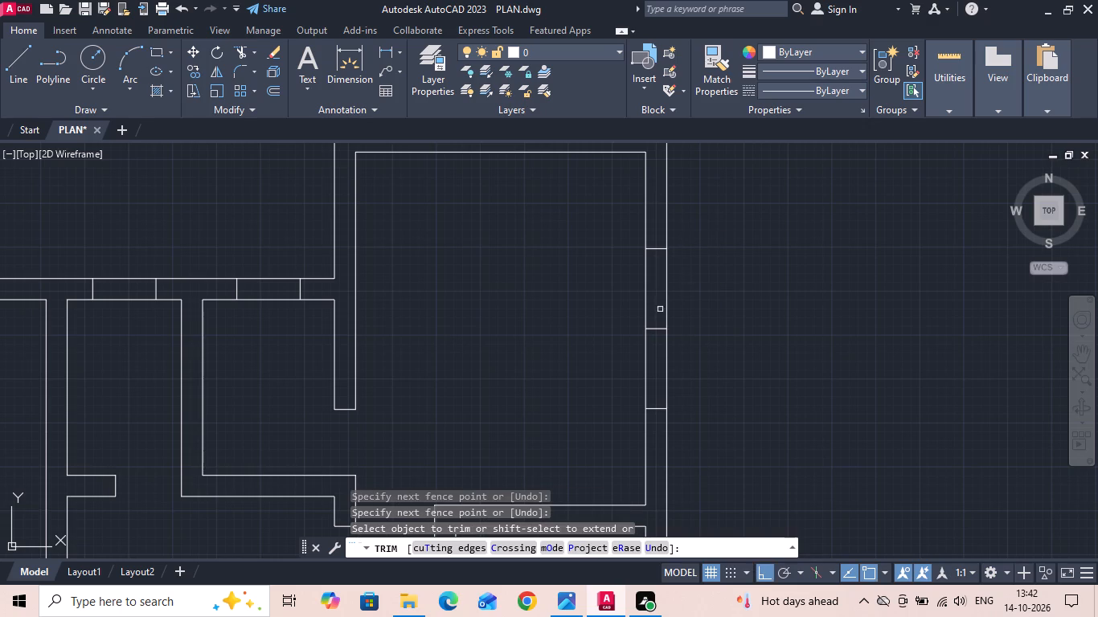
click(654, 330)
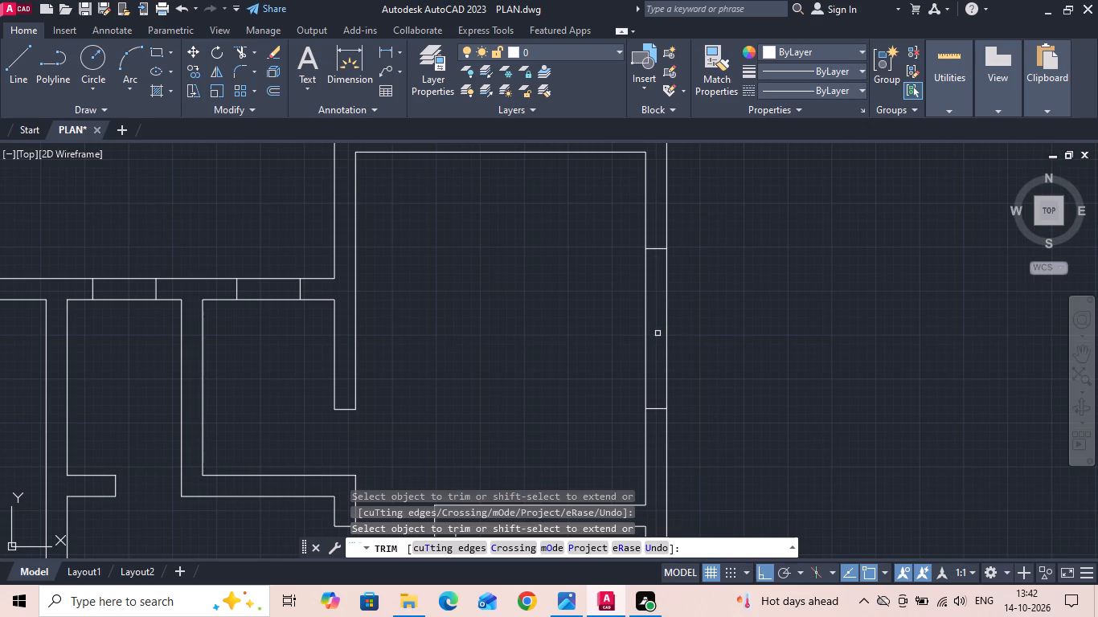
key(Escape)
Save the drawing with the new W3 window opening.
key(ctrl+s)
key(ctrl+s)
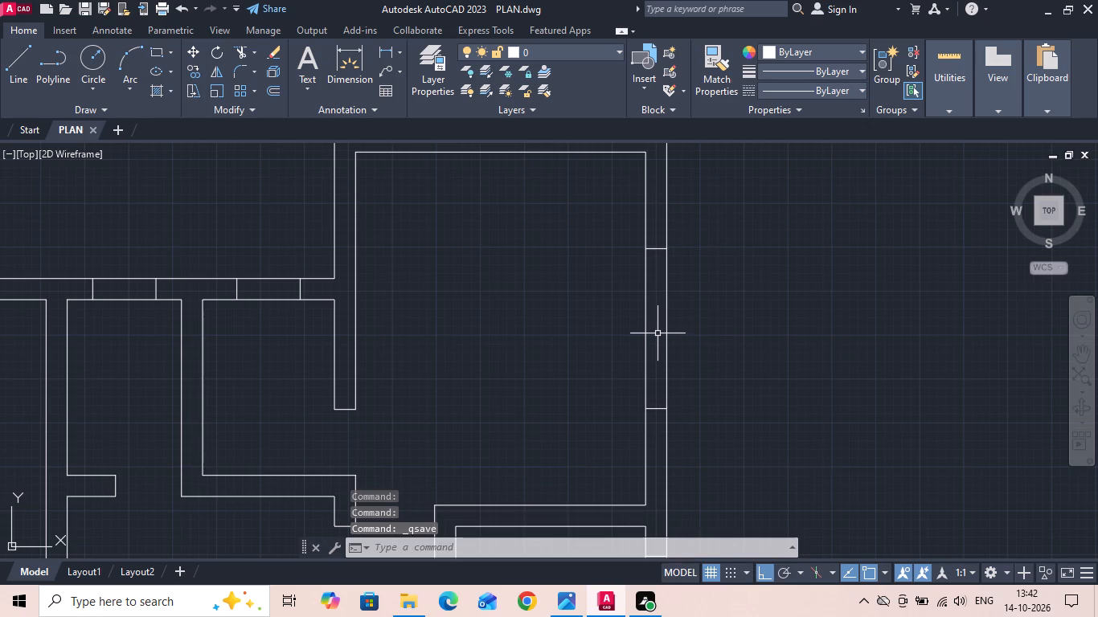
Measure the height of the new W3 opening in the 330X402 bedroom's east wall.
click(384, 51)
click(644, 251)
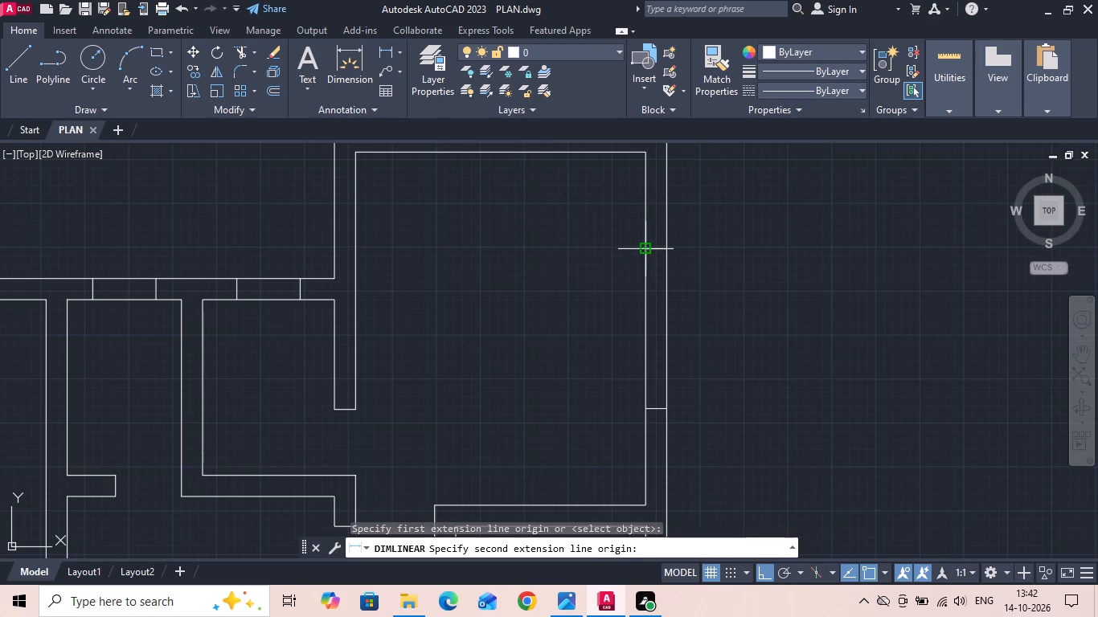
click(646, 413)
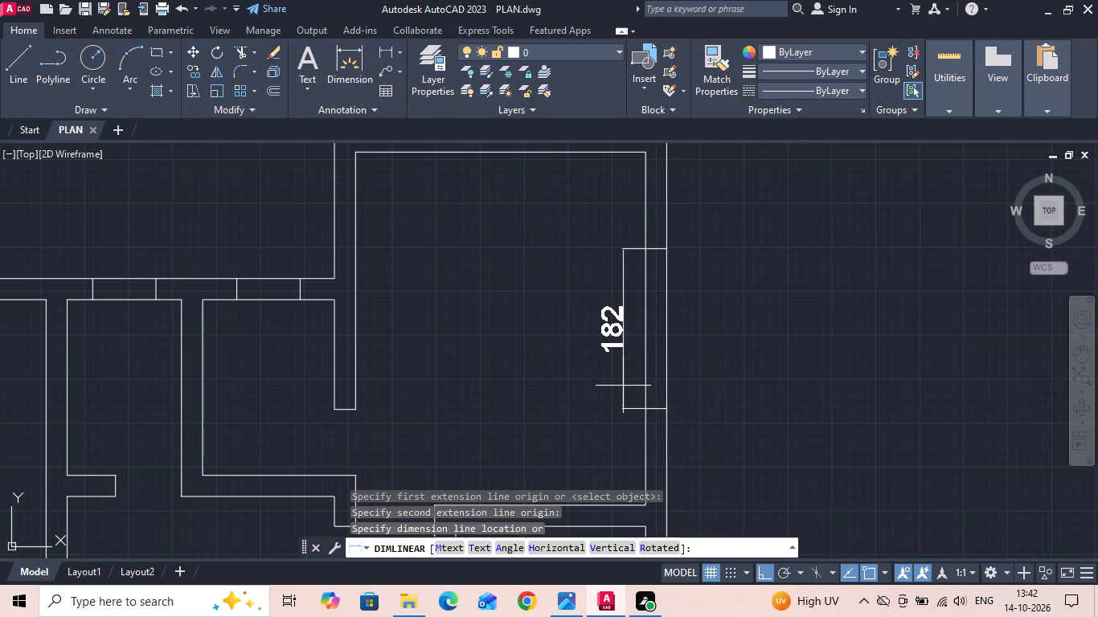
key(Escape)
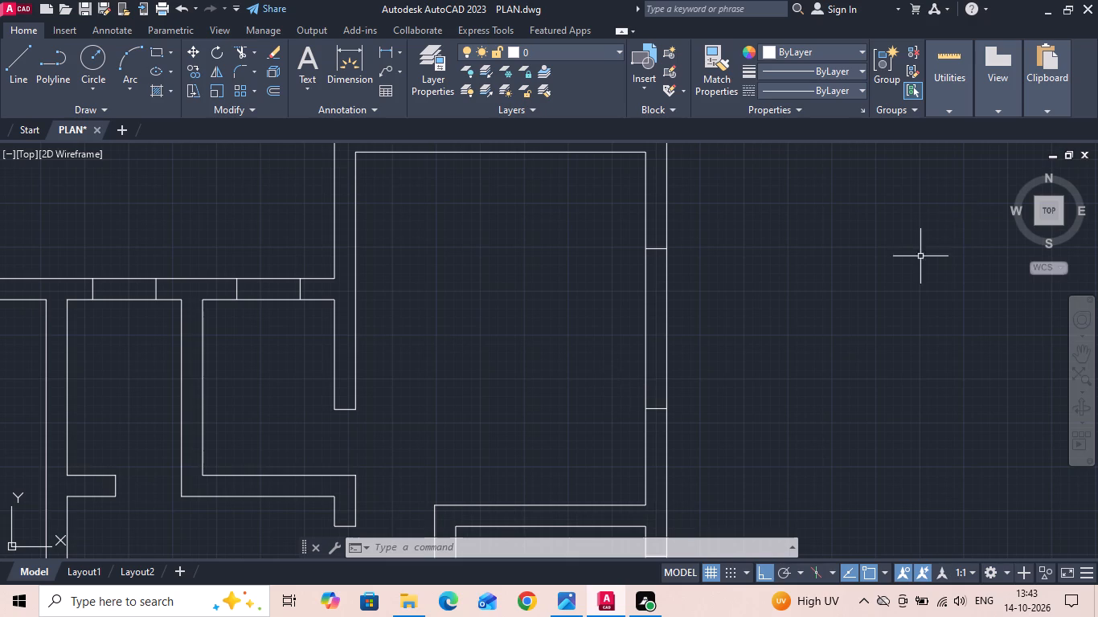
Check the bath wall end's horizontal alignment with W3's lower edge, first in the drawing and then on the reference plan.
scroll(887, 282, down, 1)
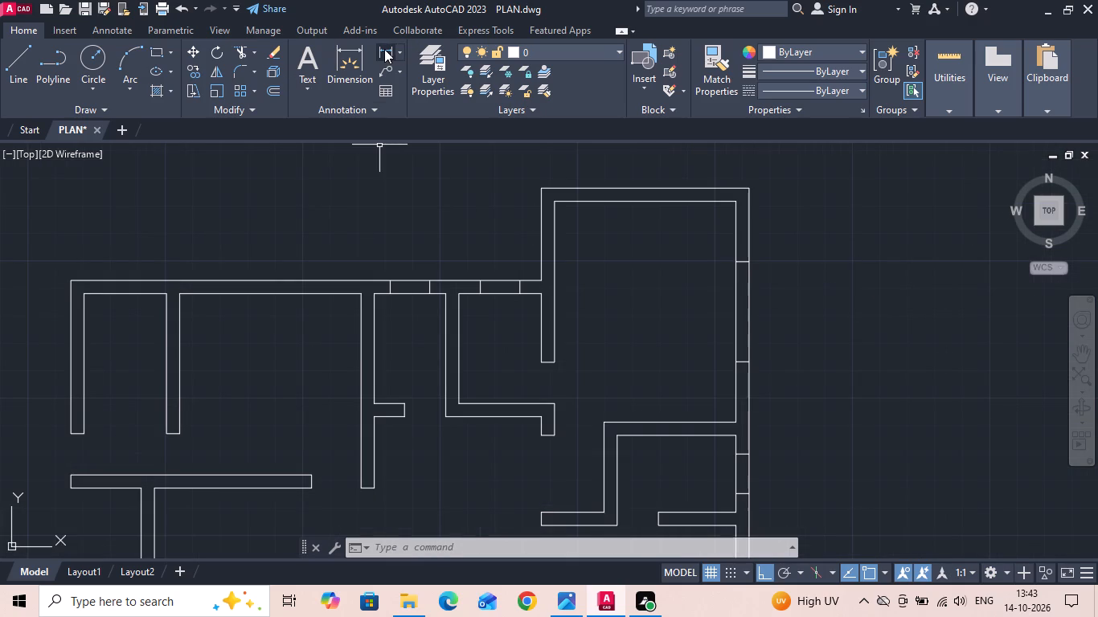
click(383, 49)
scroll(531, 345, up, 1)
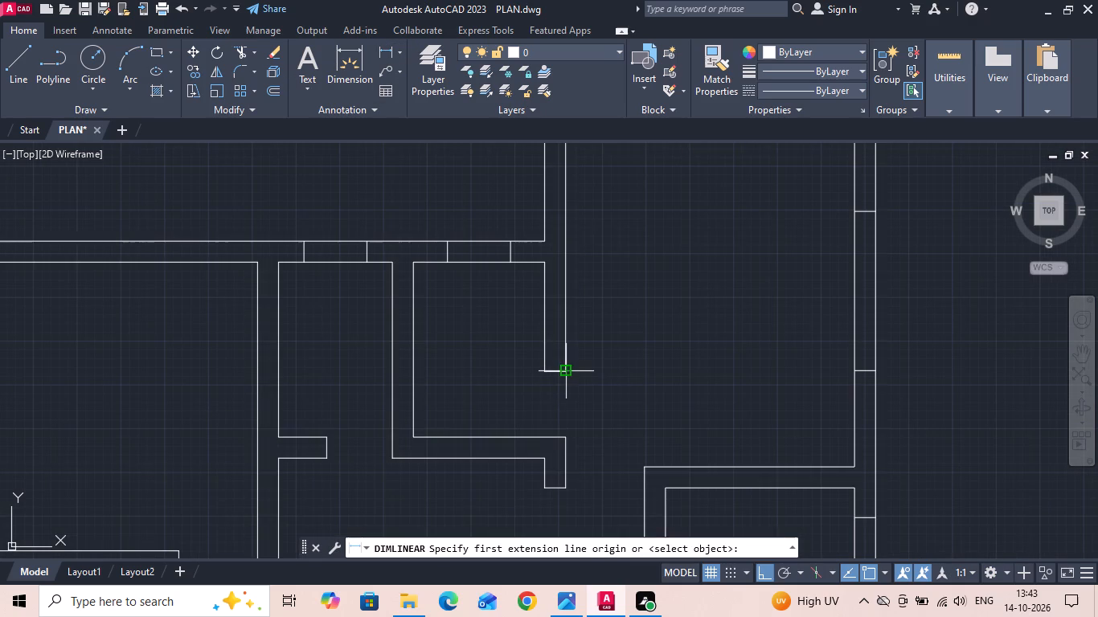
click(563, 374)
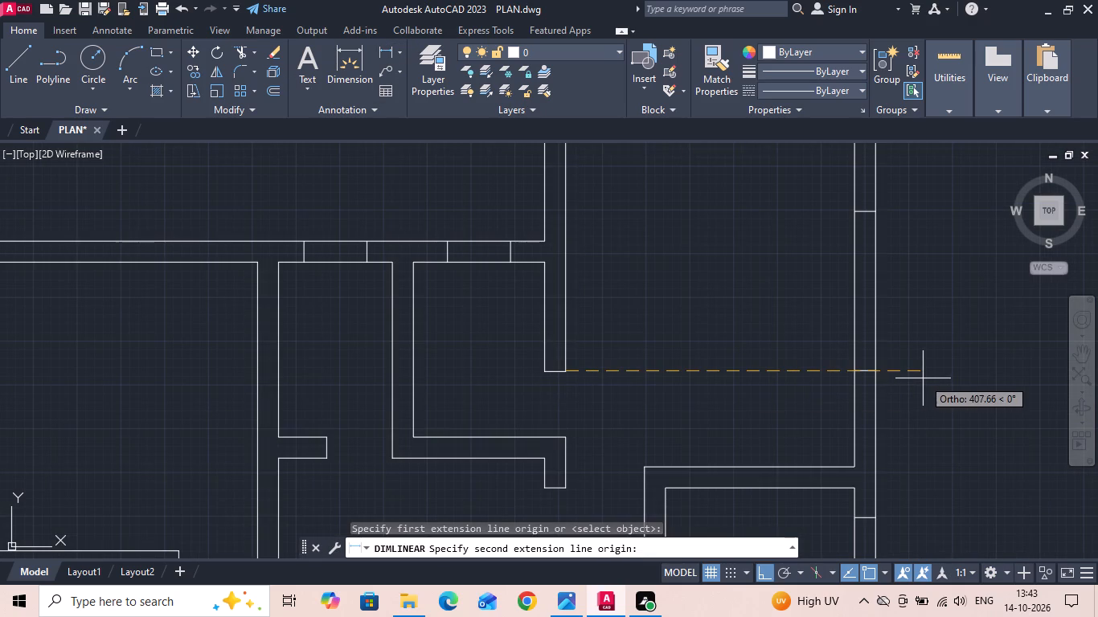
key(Escape)
scroll(920, 379, down, 2)
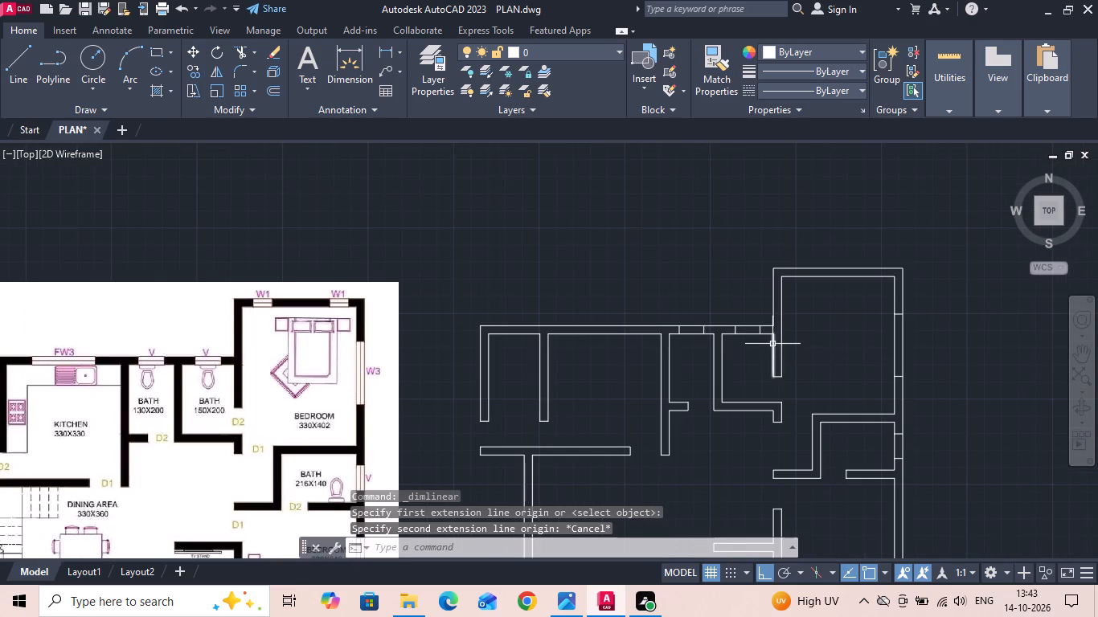
middle_drag(305, 354, 318, 332)
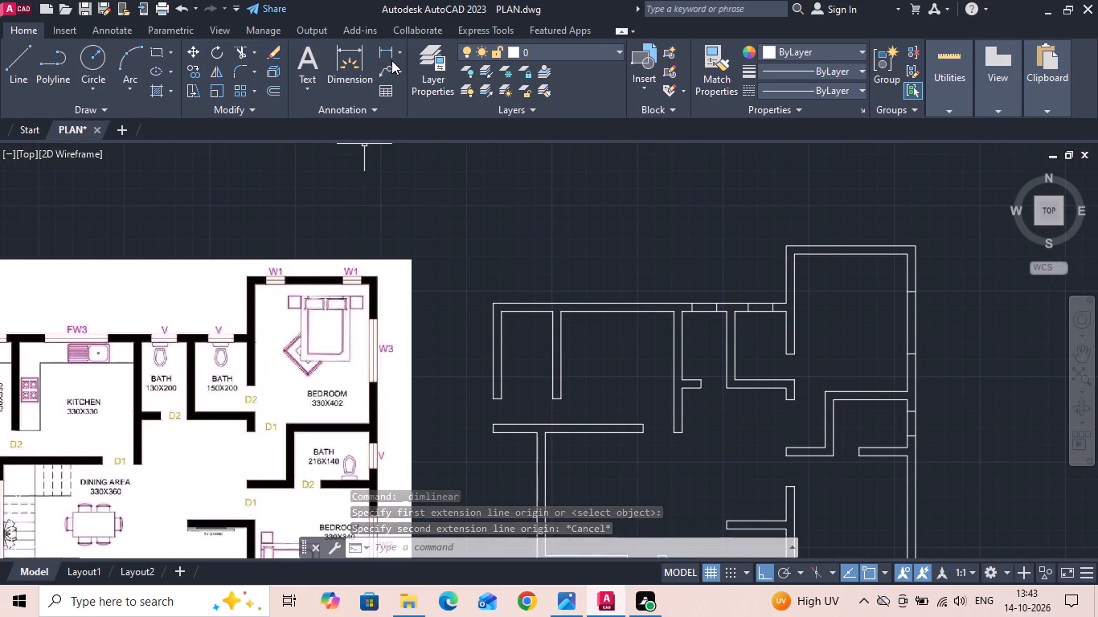
click(381, 52)
scroll(290, 380, up, 2)
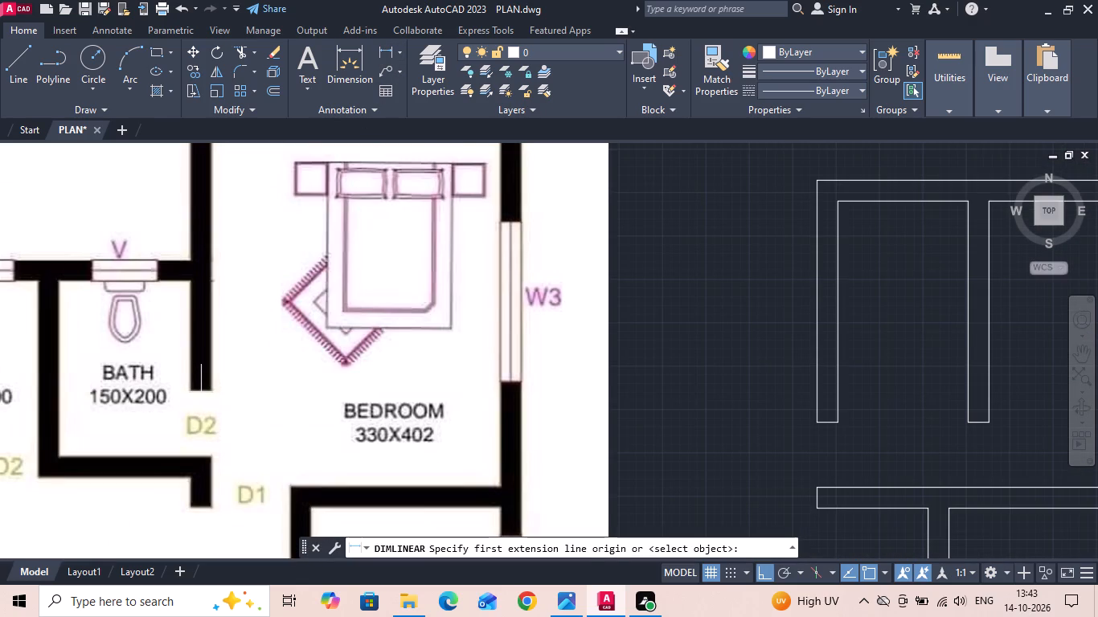
click(201, 392)
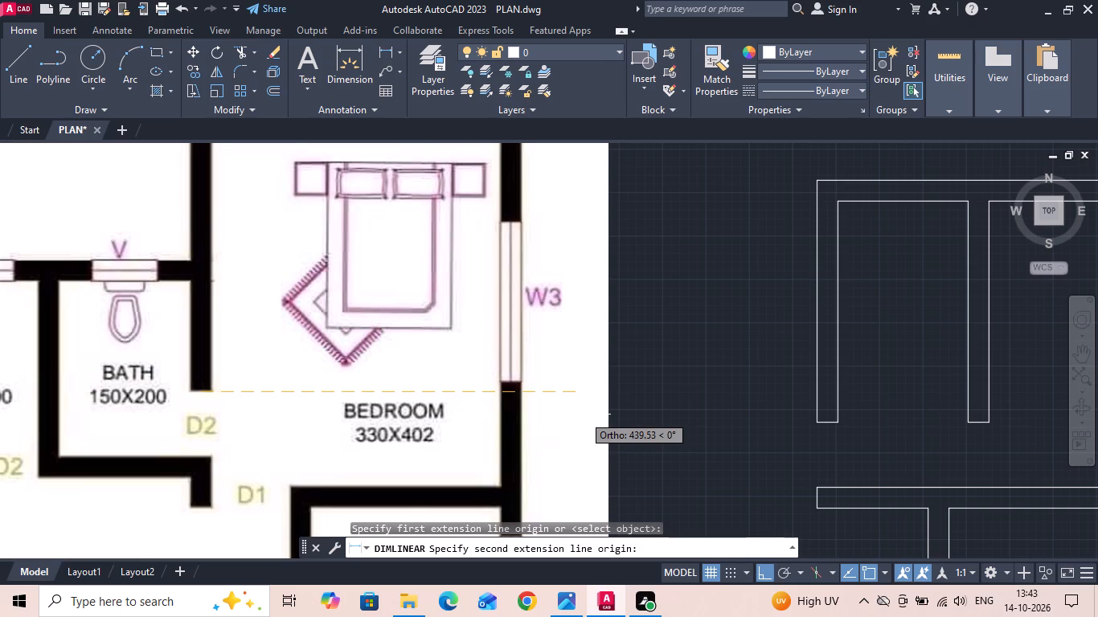
key(Escape)
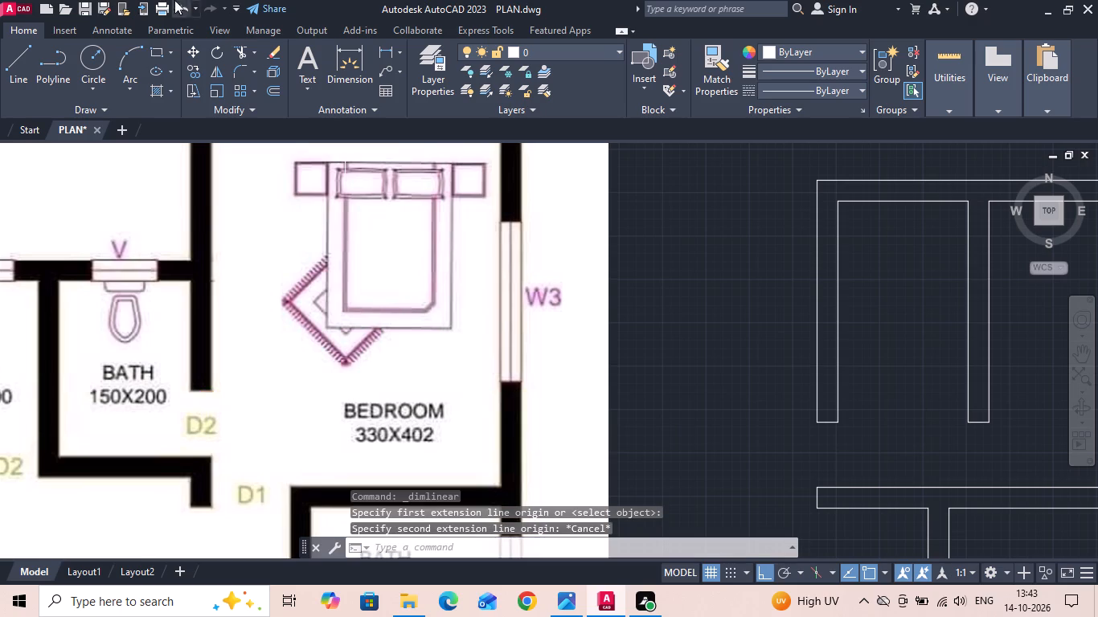
Measure between W3's lower edge and the 330X402 bedroom's inner southeast corner, on the reference plan and in the drawing.
click(380, 50)
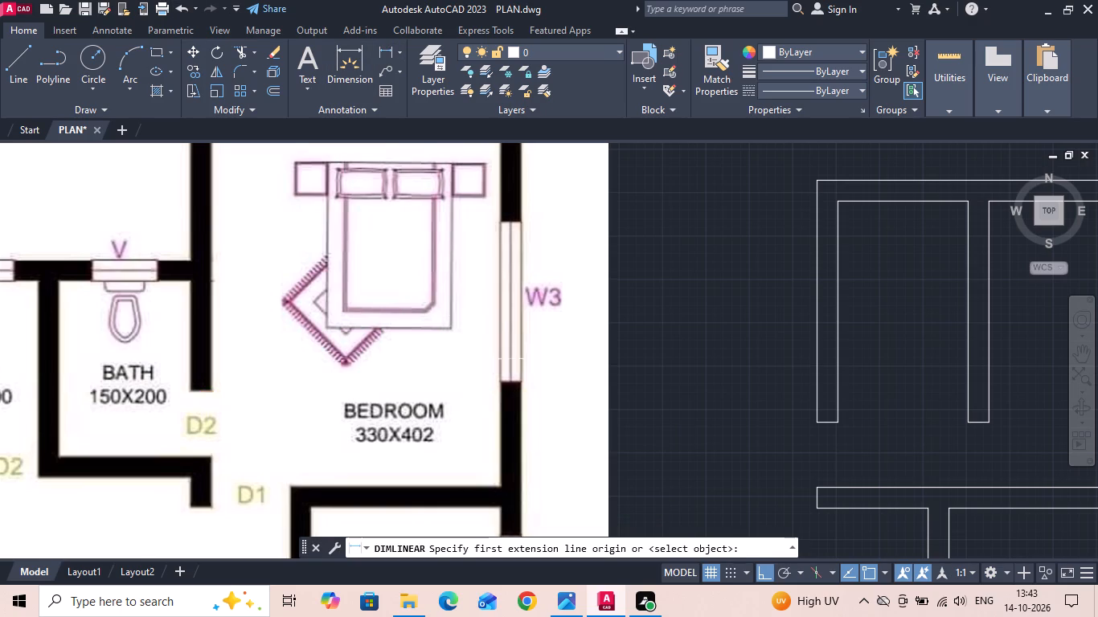
scroll(497, 506, up, 1)
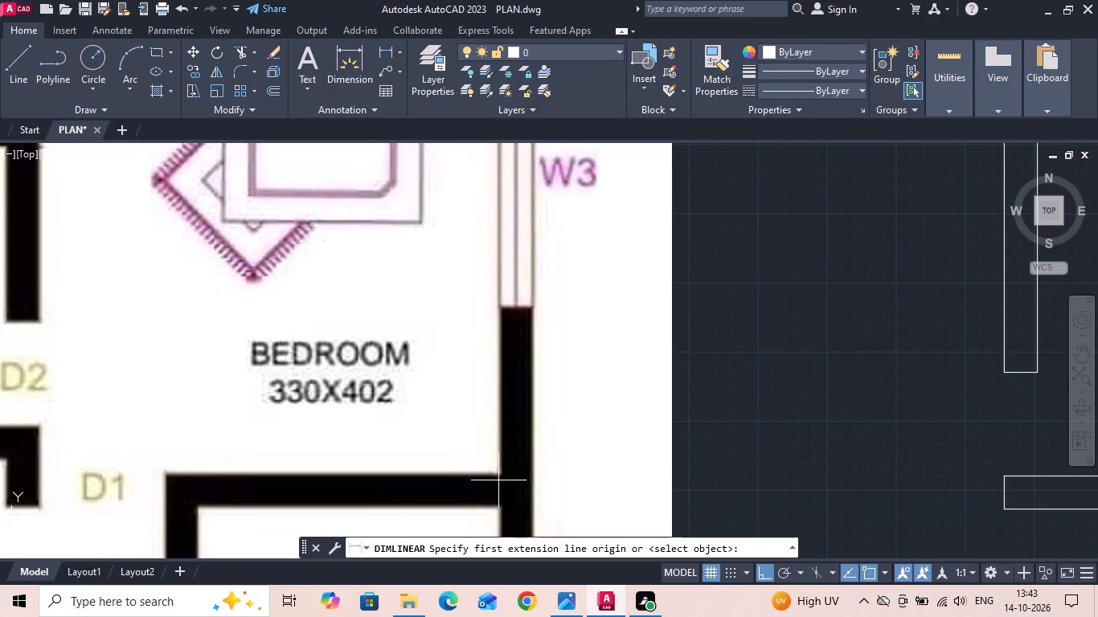
click(498, 475)
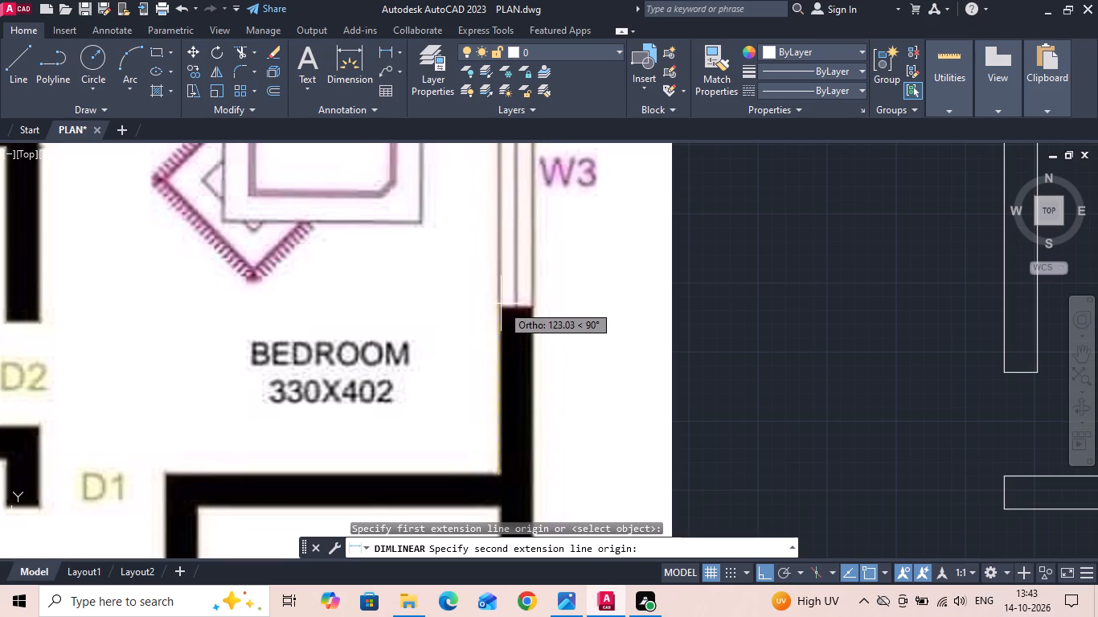
key(Escape)
scroll(335, 277, down, 4)
scroll(637, 261, up, 4)
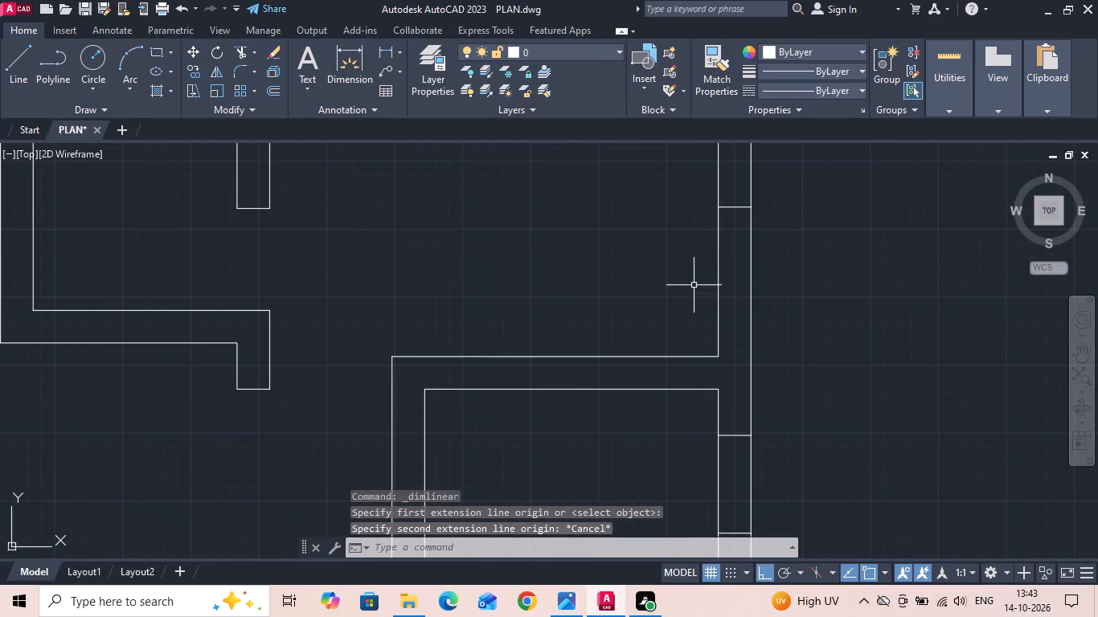
key(space)
click(718, 208)
click(716, 358)
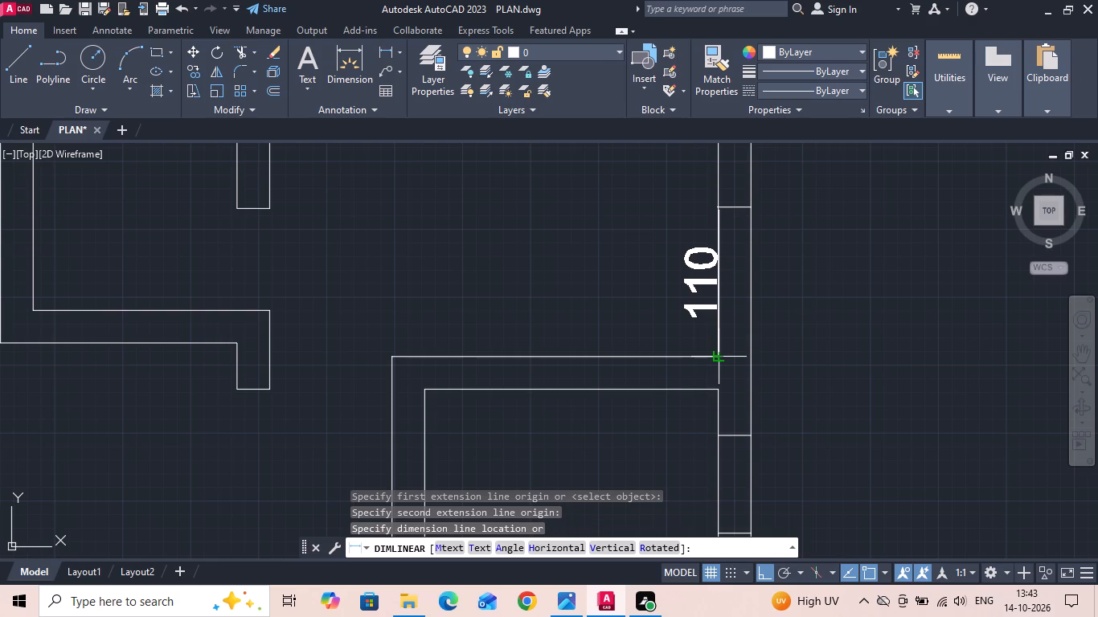
key(Escape)
Measure between the 330X402 bedroom's inner northeast corner and W3's upper edge, on the reference plan and in the drawing.
scroll(668, 385, down, 4)
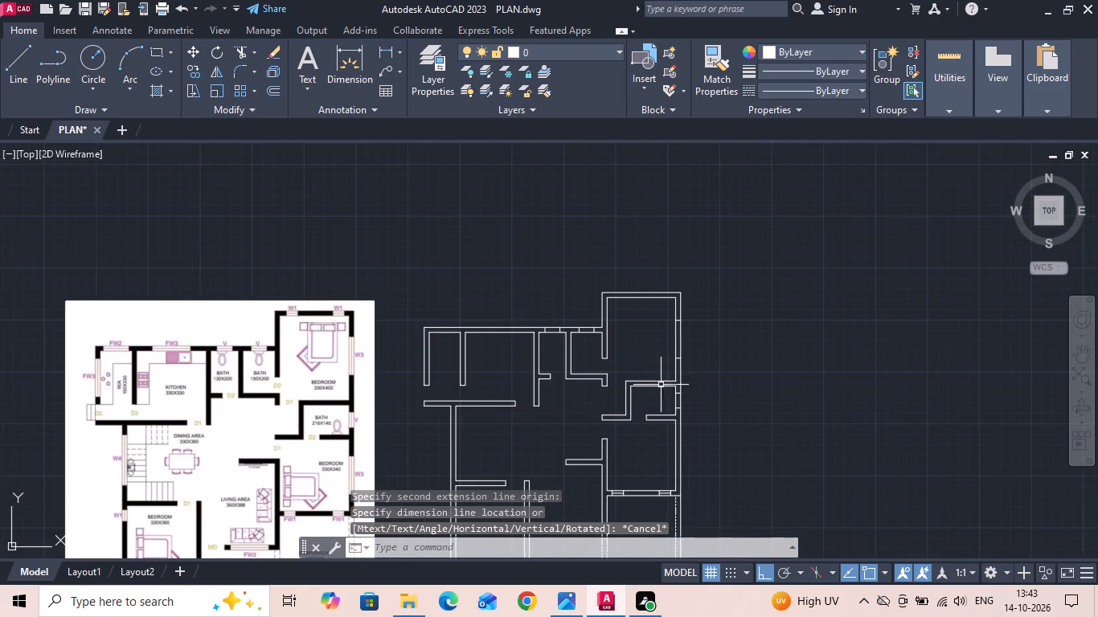
scroll(314, 382, up, 2)
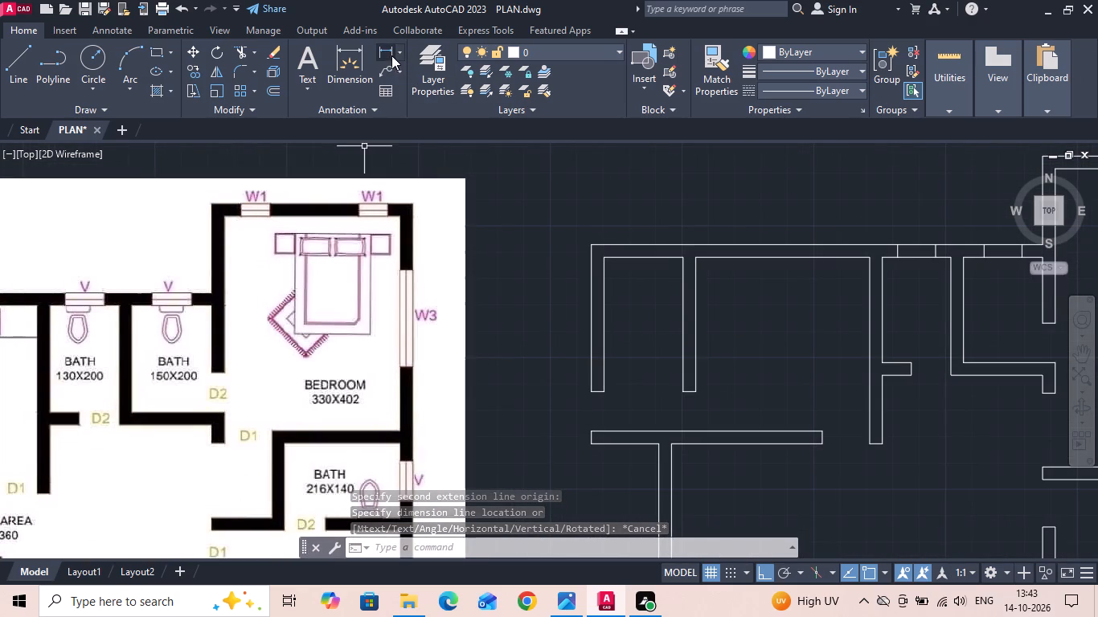
click(386, 47)
scroll(391, 226, up, 2)
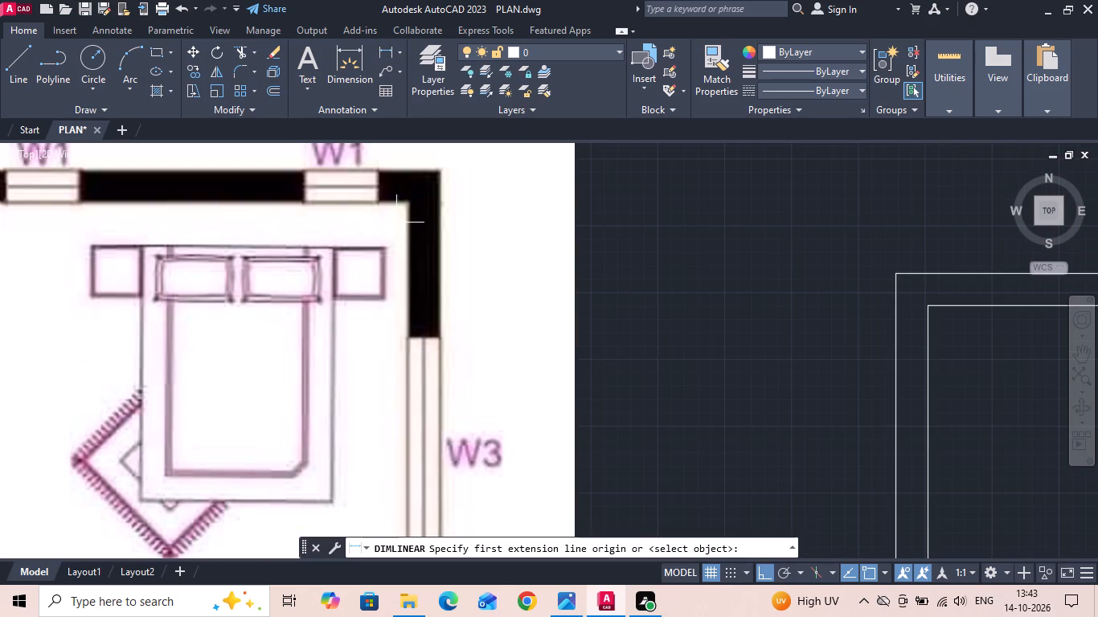
click(406, 204)
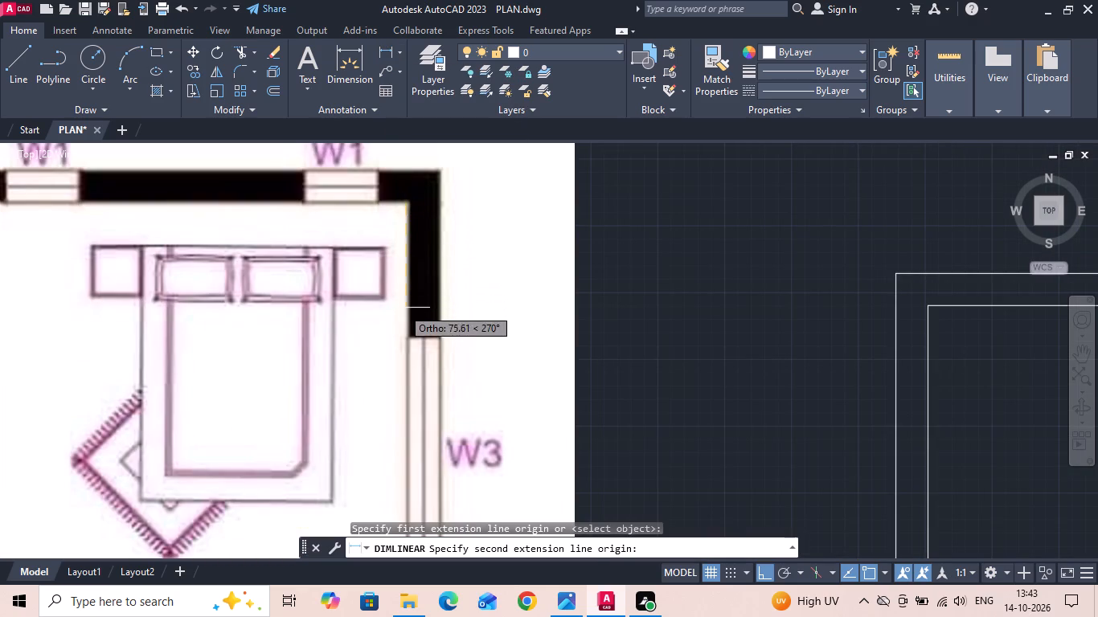
key(Escape)
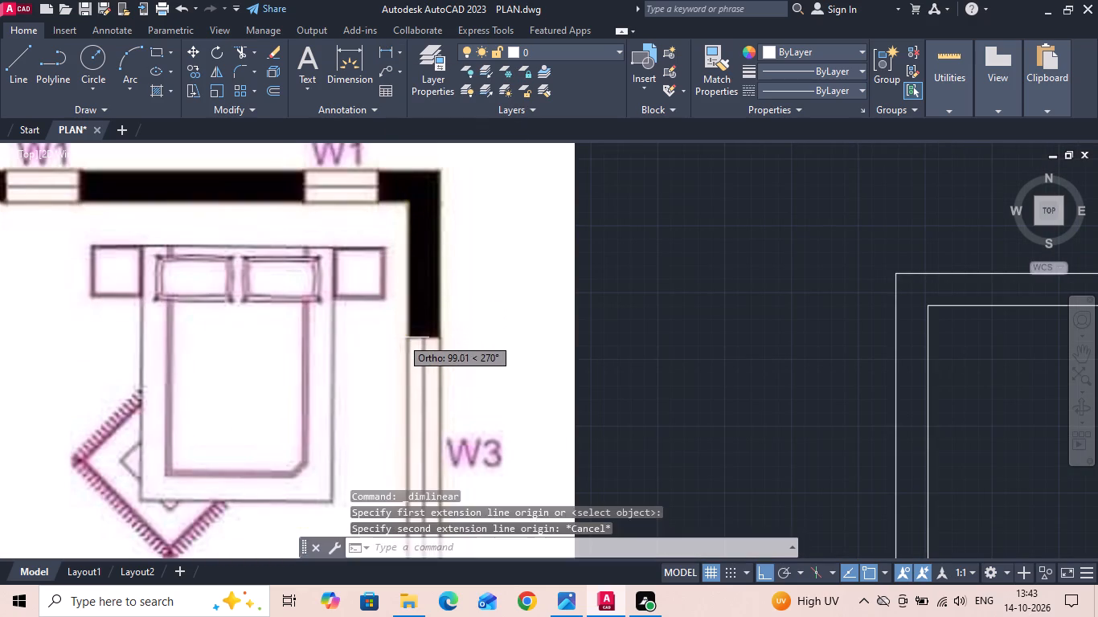
scroll(224, 304, down, 3)
scroll(714, 261, up, 2)
key(space)
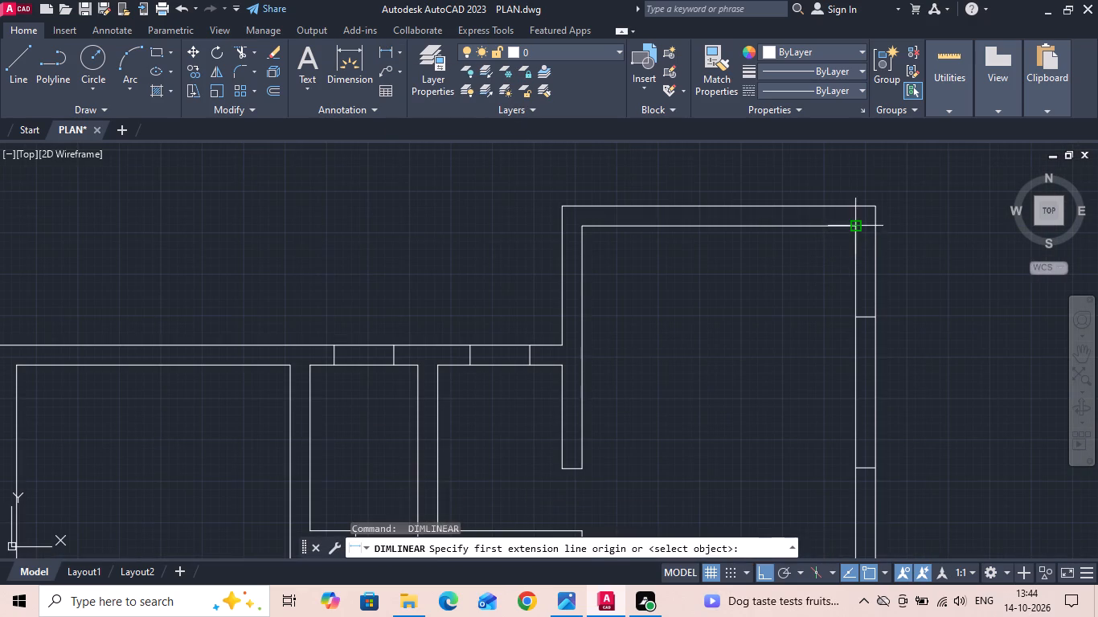
drag(855, 230, 858, 238)
click(855, 315)
key(Escape)
Move both W3 window edge lines in the 330X402 bedroom's east wall straight up by 10 units.
middle_drag(842, 312, 635, 262)
drag(631, 436, 647, 409)
click(740, 239)
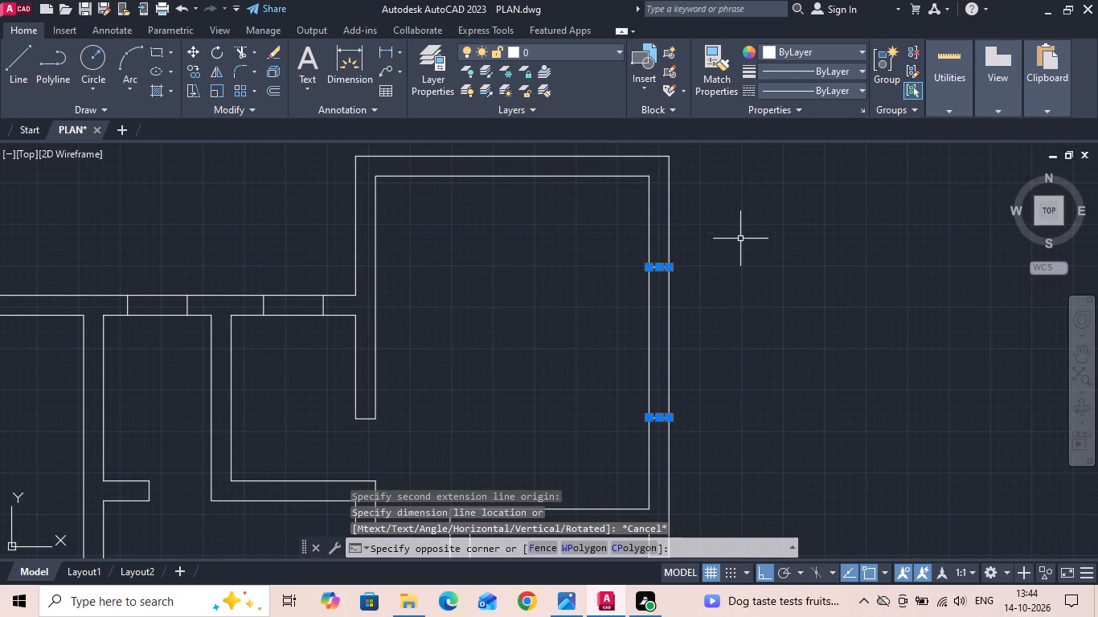
right_click(741, 239)
click(764, 313)
drag(773, 364, 774, 357)
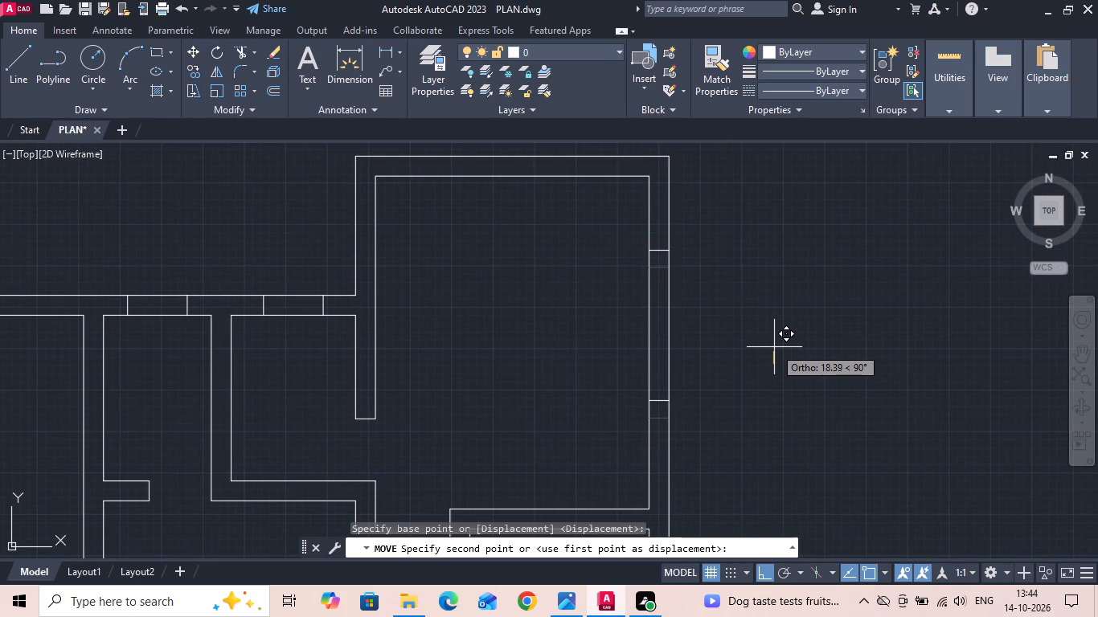
text(10)
key(Return)
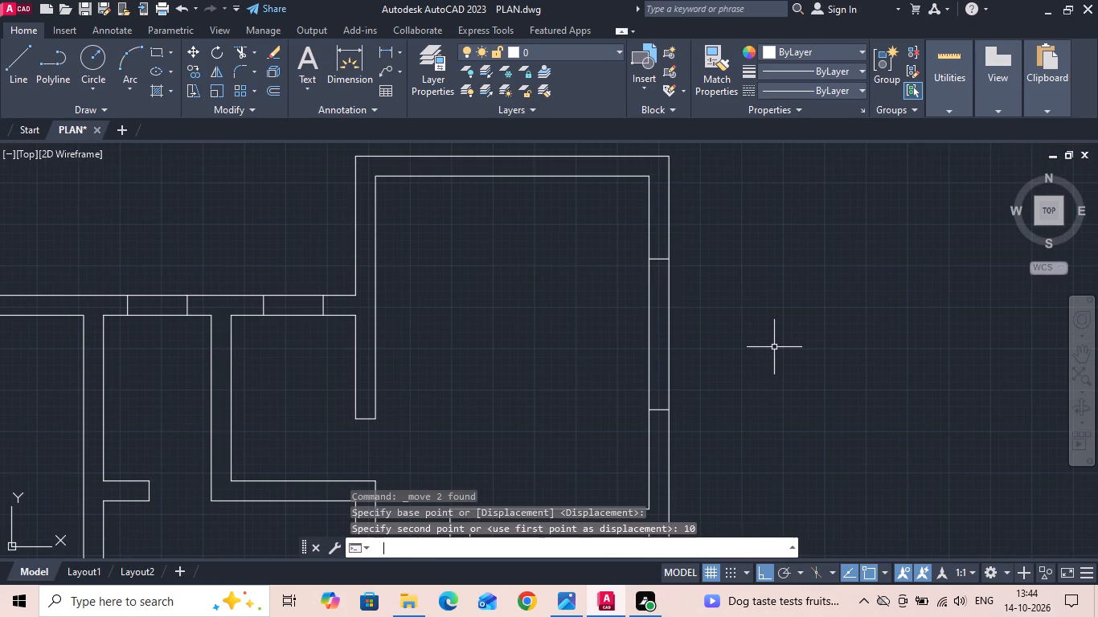
Recheck W3's alignment with the bath wall end and measure its distances to the bedroom's inner northeast and southeast corners.
click(384, 49)
drag(372, 421, 387, 422)
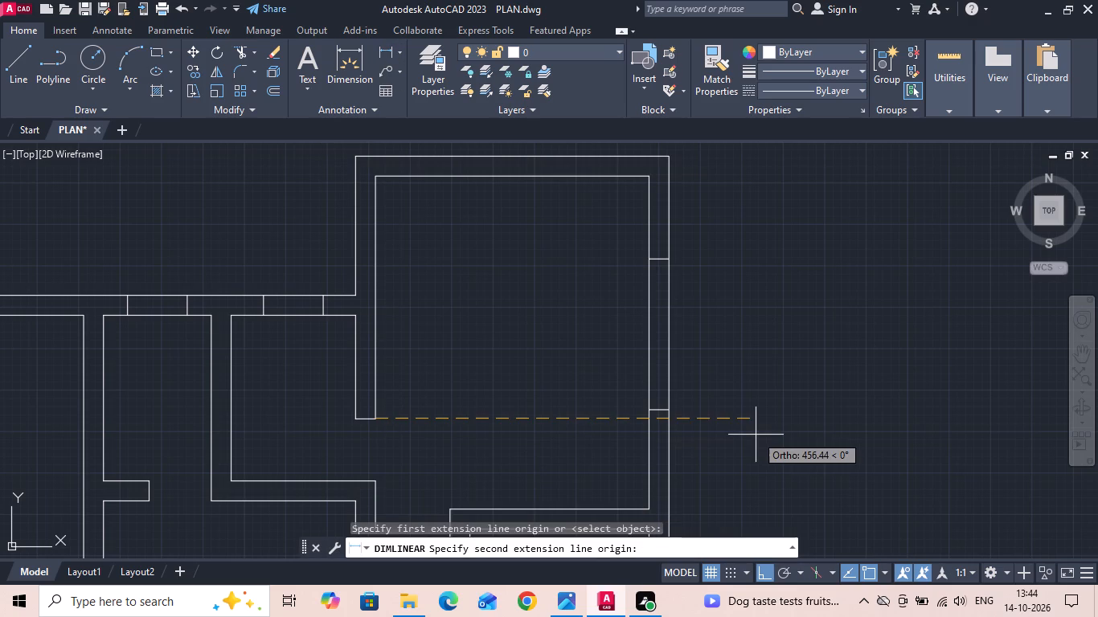
key(Escape)
key(space)
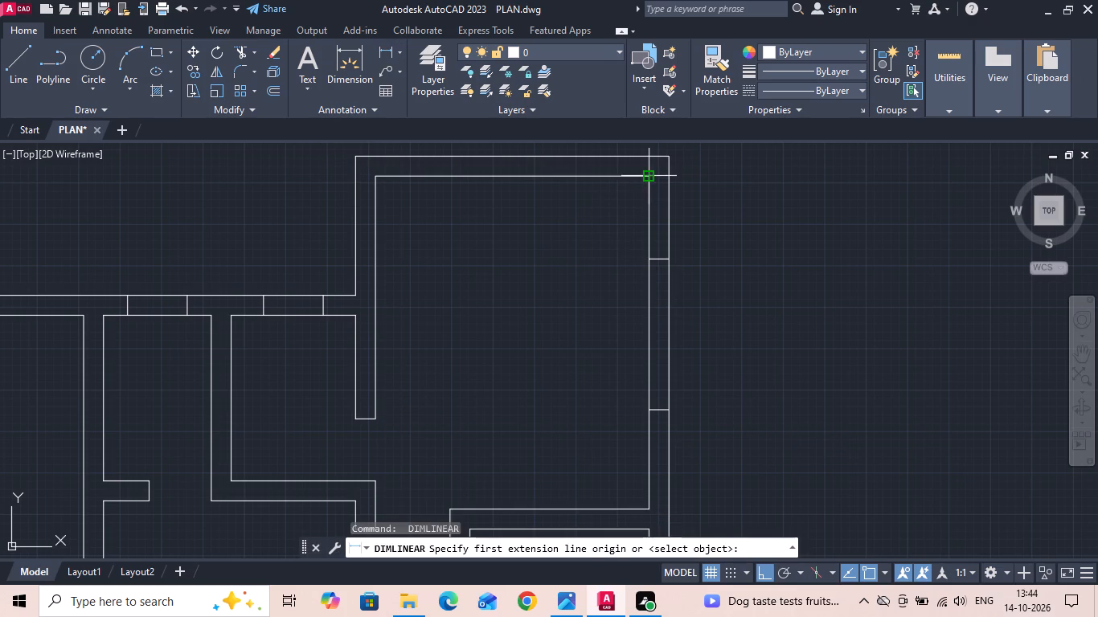
drag(651, 179, 657, 191)
click(647, 259)
key(Escape)
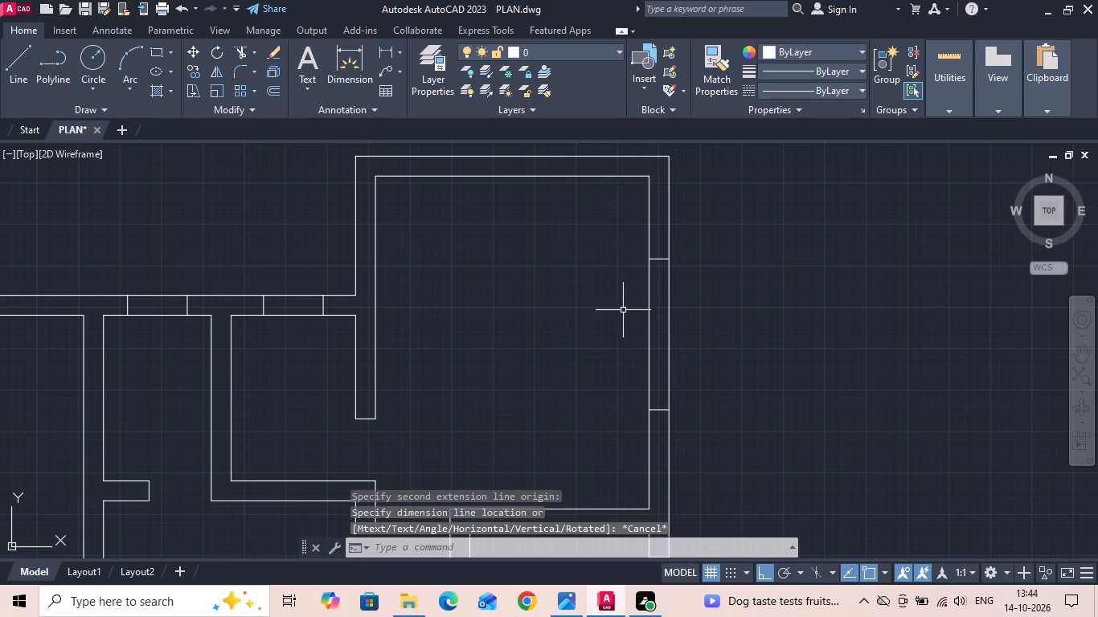
key(space)
drag(649, 409, 650, 419)
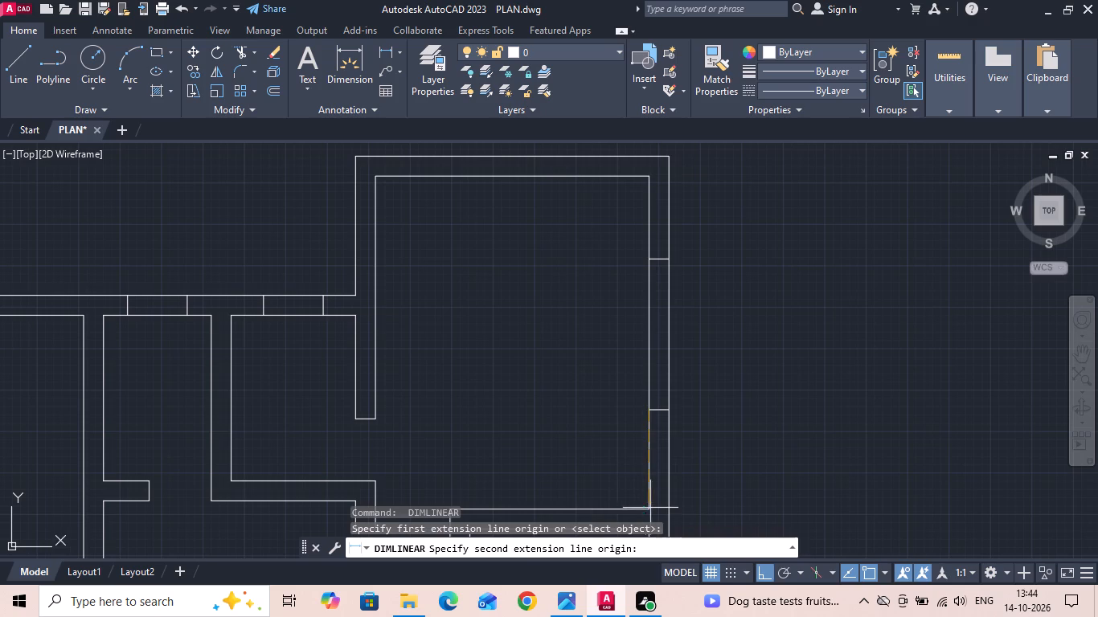
click(653, 508)
key(Escape)
Check on the reference plan how the 330X340 bedroom's W3 upper edge aligns with the living area wall corner.
scroll(656, 239, down, 3)
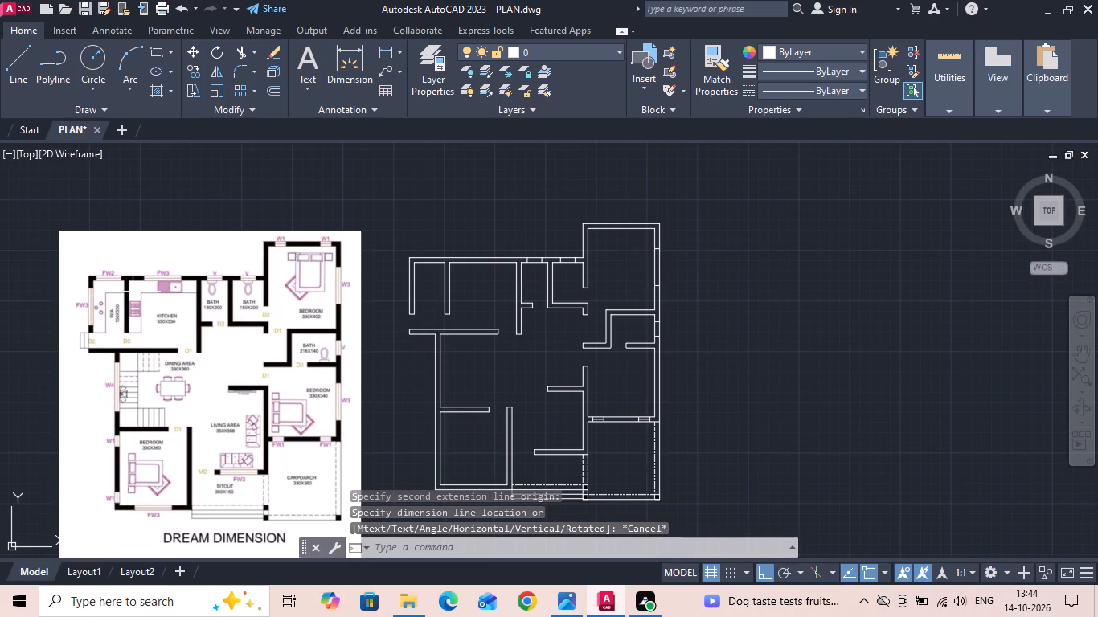
scroll(348, 437, up, 1)
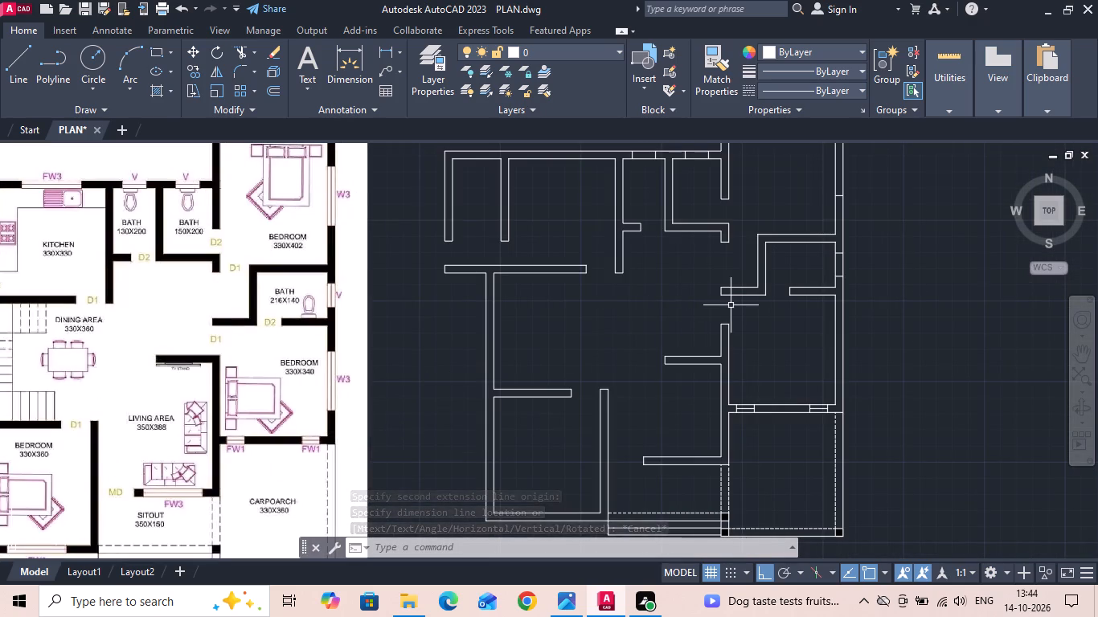
scroll(299, 331, up, 1)
text(L)
key(space)
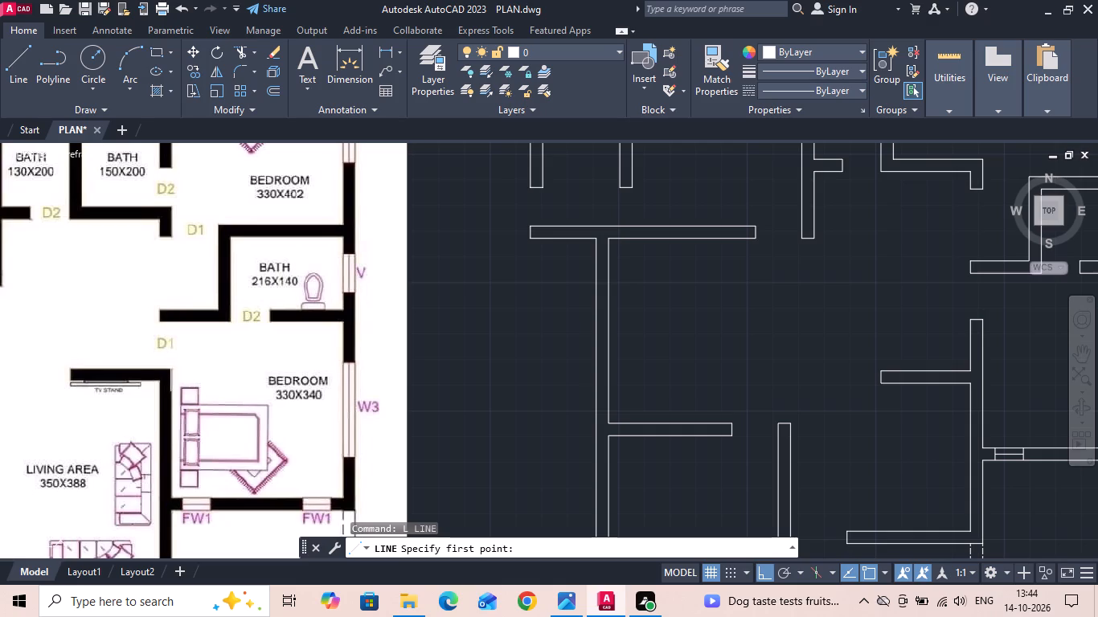
drag(171, 369, 182, 374)
key(Escape)
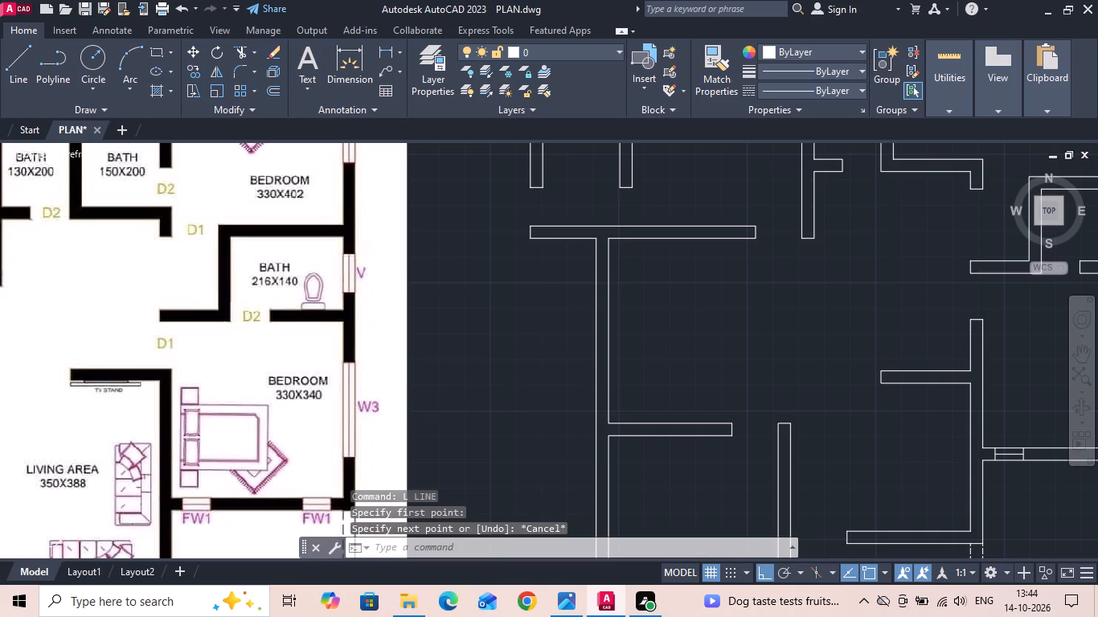
Measure on the reference plan from the 330X340 bedroom's inner northeast corner down to W3's upper edge.
scroll(321, 344, up, 2)
key(space)
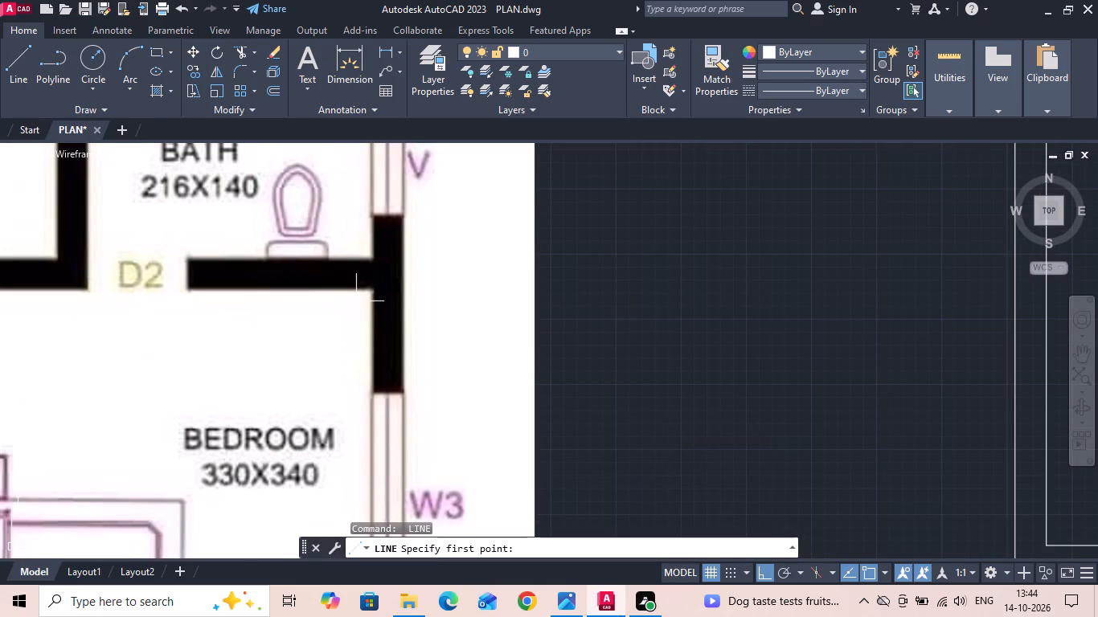
click(371, 289)
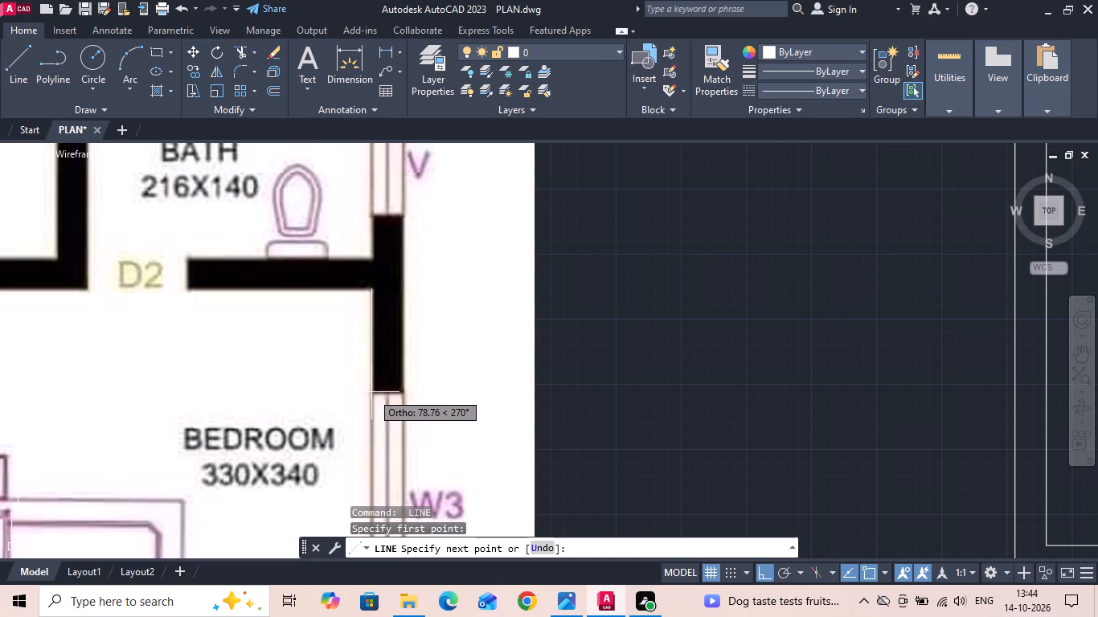
scroll(371, 392, up, 2)
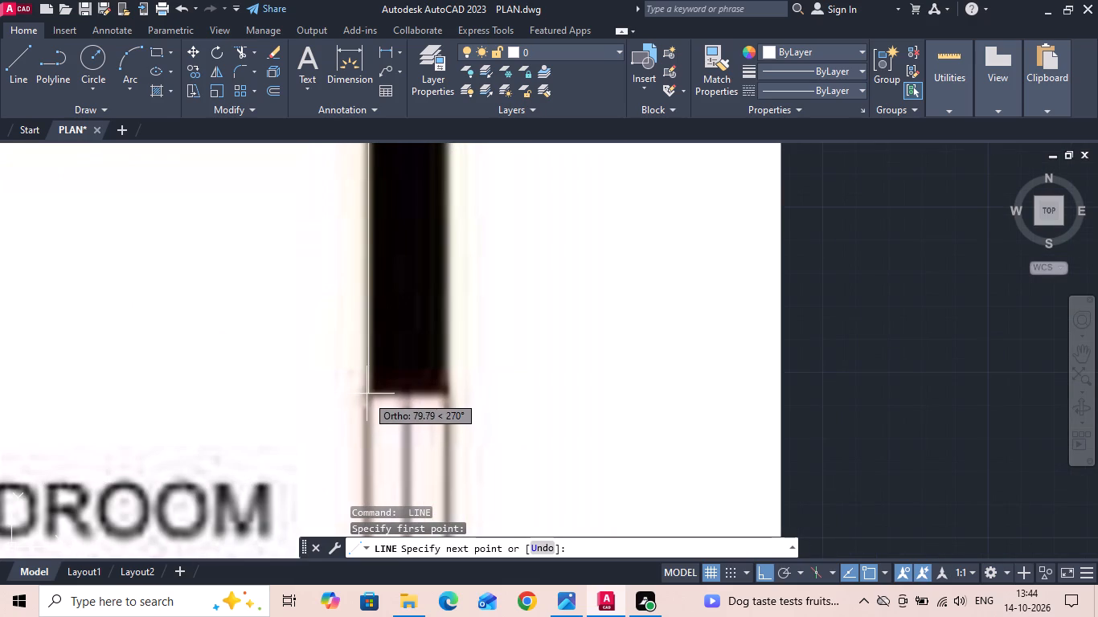
key(Escape)
Move both W3 edge lines from the 330X402 bedroom down into the 330X340 bedroom's east wall, about 56 units below its inner northeast corner.
scroll(314, 355, down, 8)
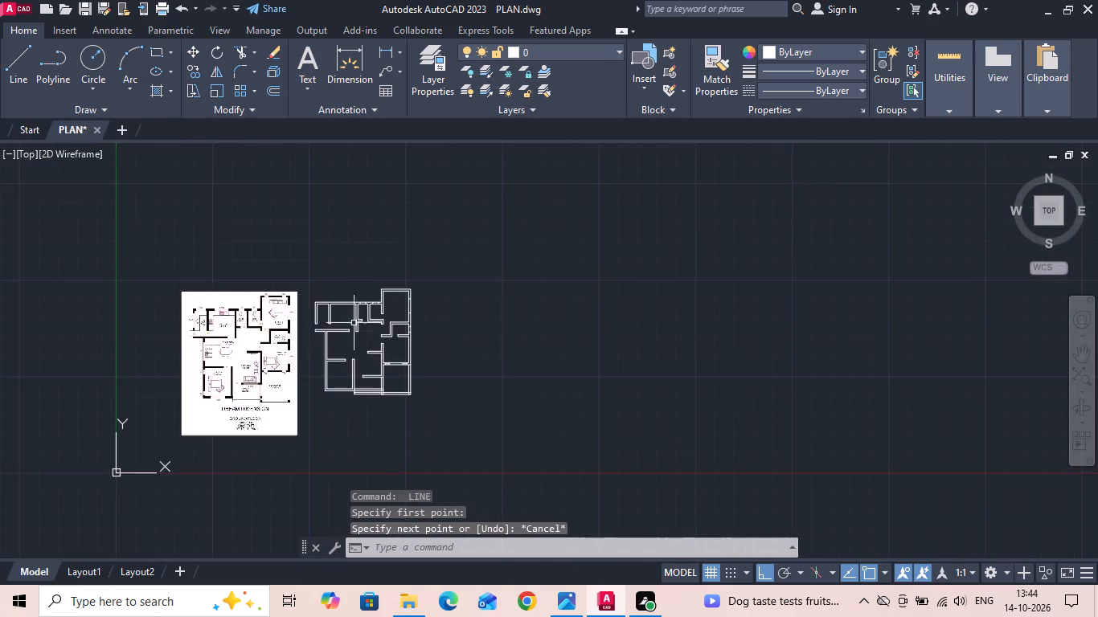
scroll(406, 313, up, 4)
drag(329, 195, 369, 257)
click(425, 312)
right_click(426, 312)
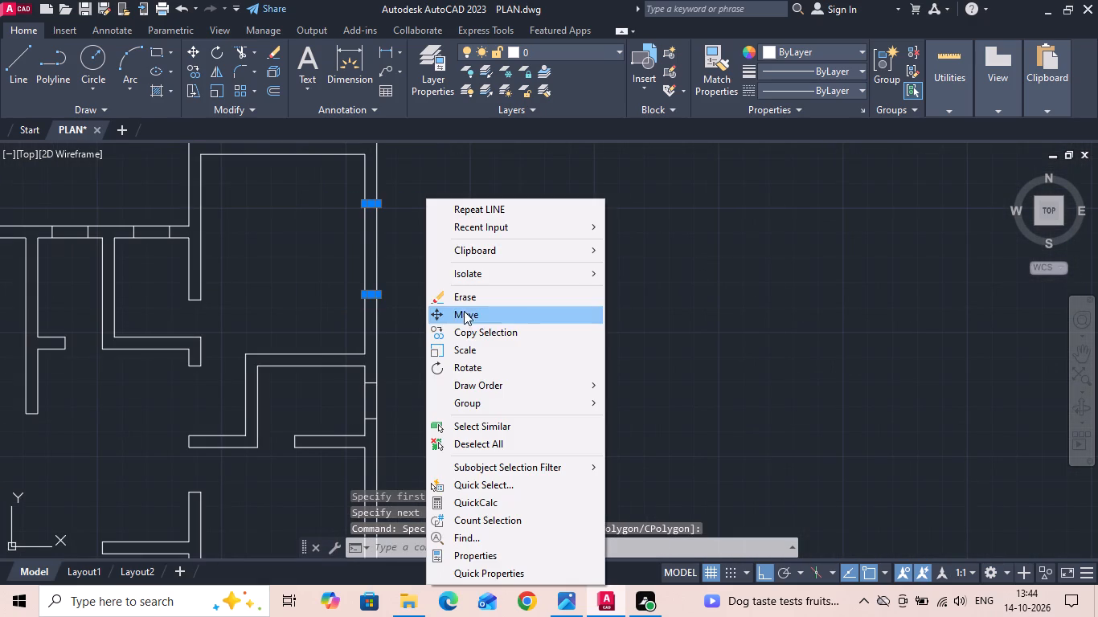
click(469, 324)
scroll(494, 175, down, 2)
drag(507, 235, 506, 278)
scroll(500, 331, up, 1)
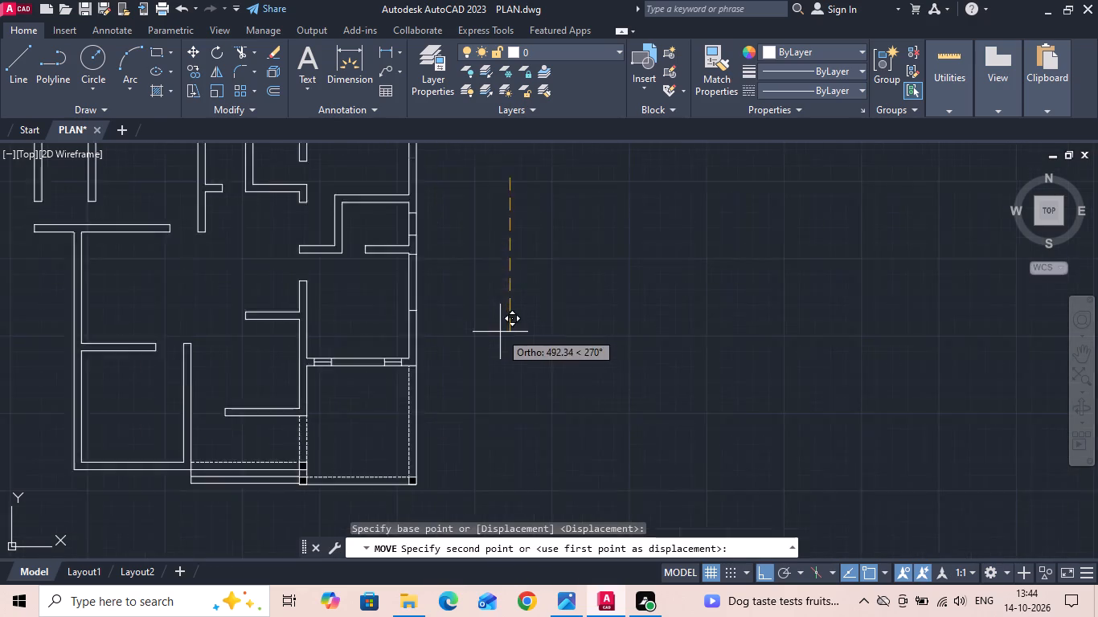
scroll(501, 332, up, 2)
click(494, 369)
key(Escape)
Measure in the drawing from the 330X340 bedroom's inner northeast corner to W3's upper edge.
scroll(493, 372, down, 2)
scroll(417, 315, up, 2)
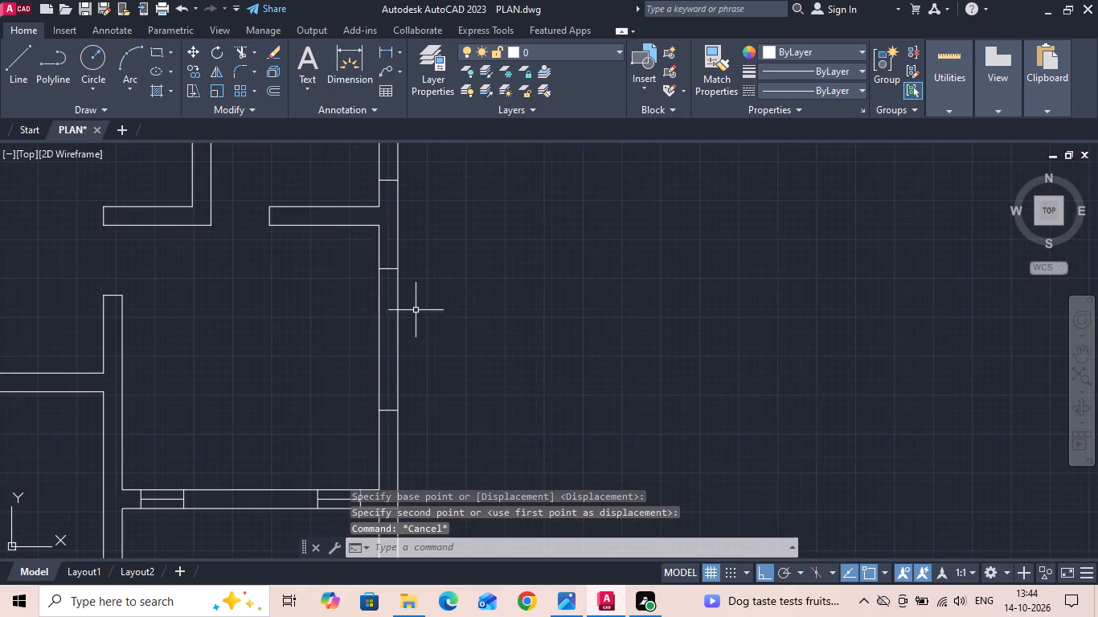
click(388, 52)
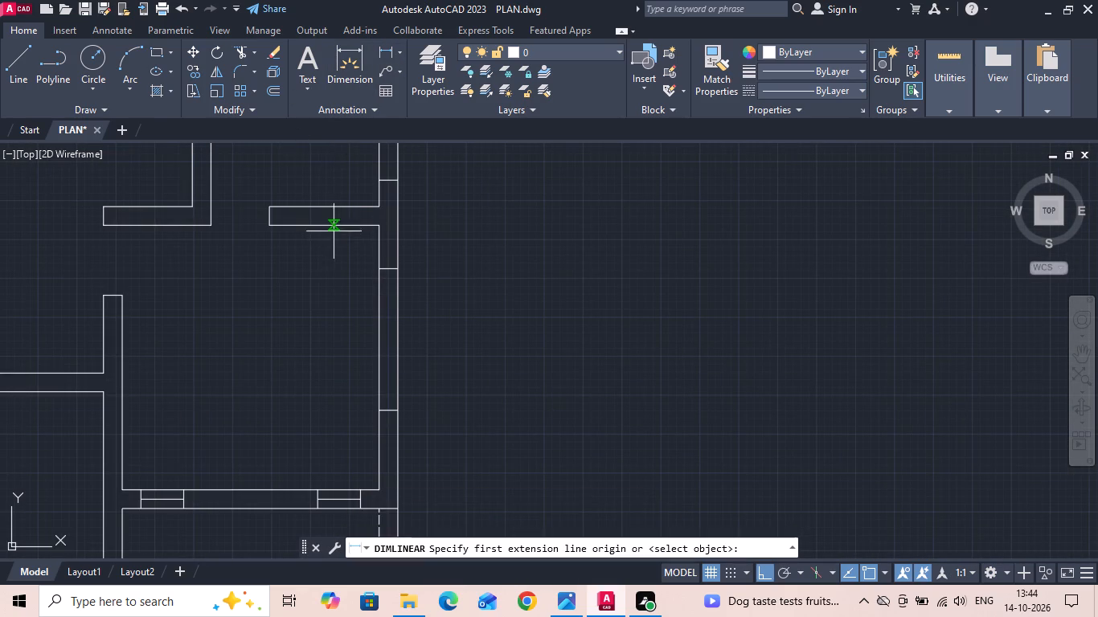
scroll(334, 229, up, 2)
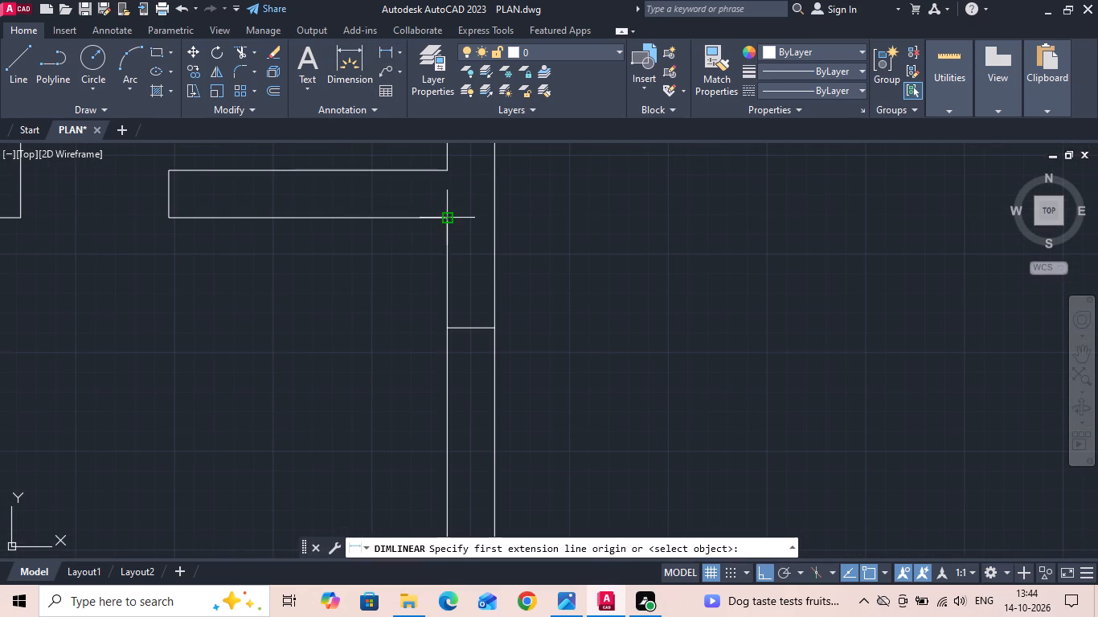
drag(446, 218, 446, 226)
click(449, 329)
scroll(420, 304, down, 2)
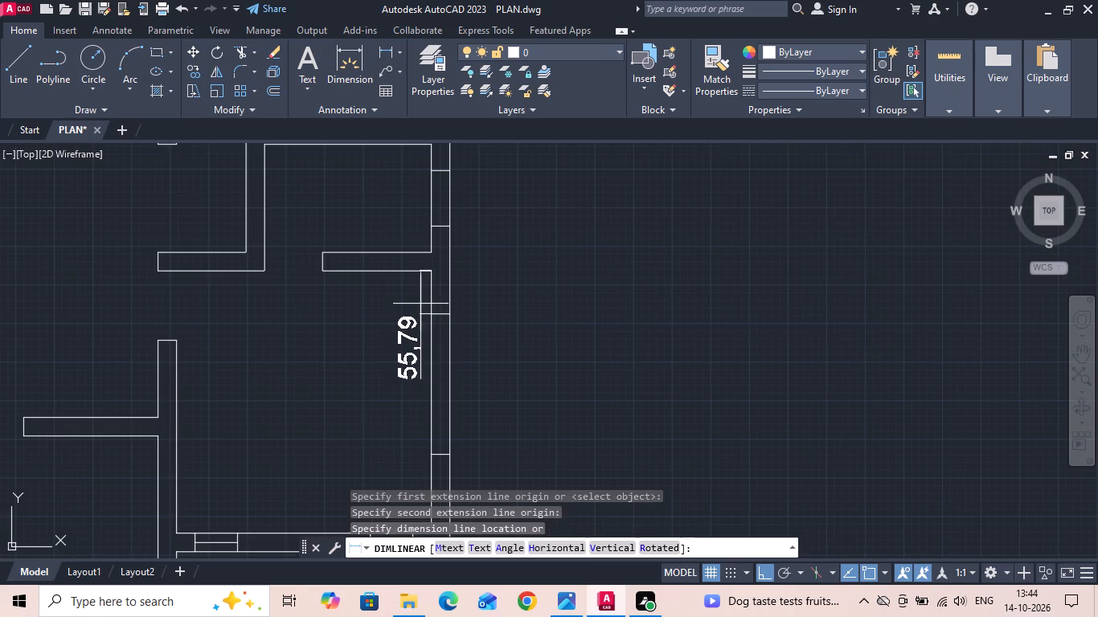
key(Escape)
Move both W3 edge lines in the 330X340 bedroom's east wall straight down by 30 units.
drag(405, 310, 408, 333)
middle_drag(428, 371, 427, 290)
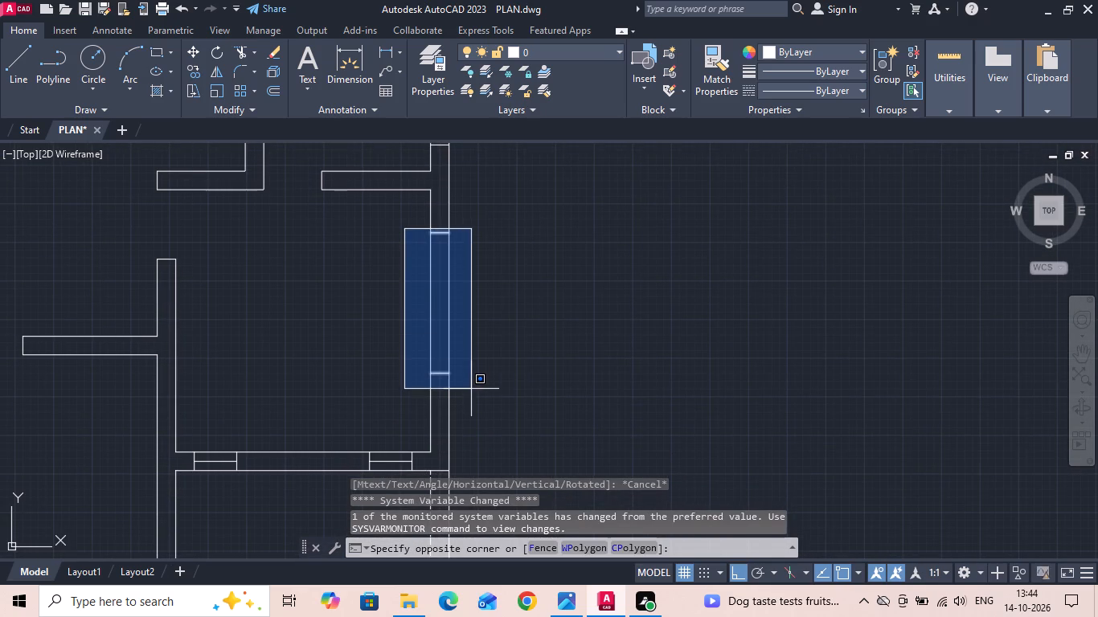
click(471, 389)
right_click(518, 308)
click(552, 313)
drag(610, 304, 613, 321)
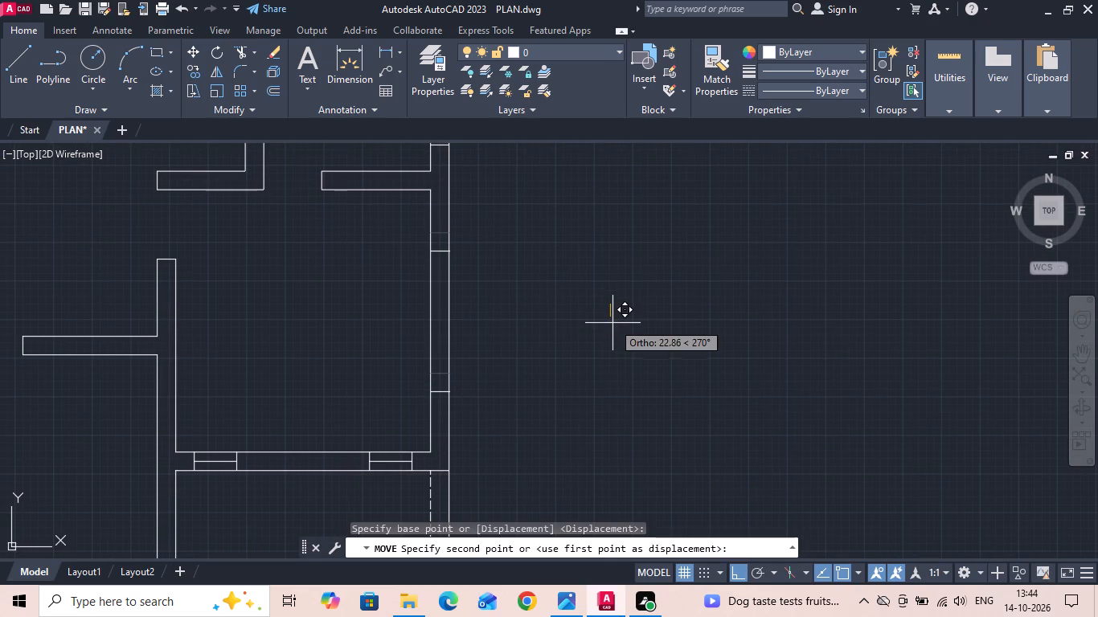
text(30)
key(Return)
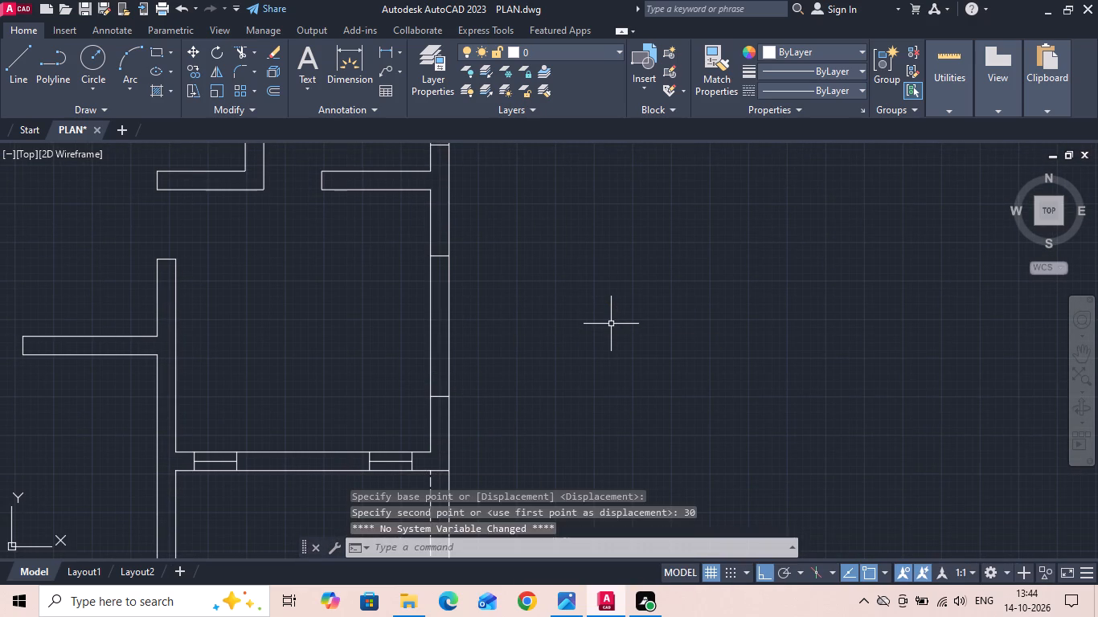
Measure the distance between the 330X340 bedroom's inner northeast corner and W3's upper edge again.
click(385, 48)
scroll(464, 213, up, 1)
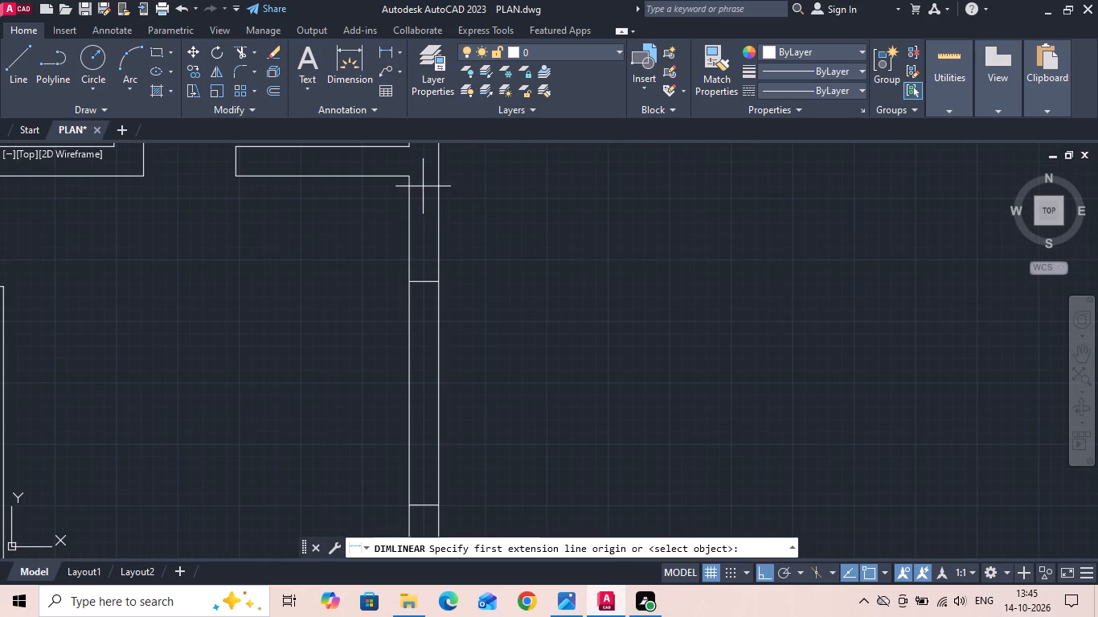
click(411, 174)
click(409, 276)
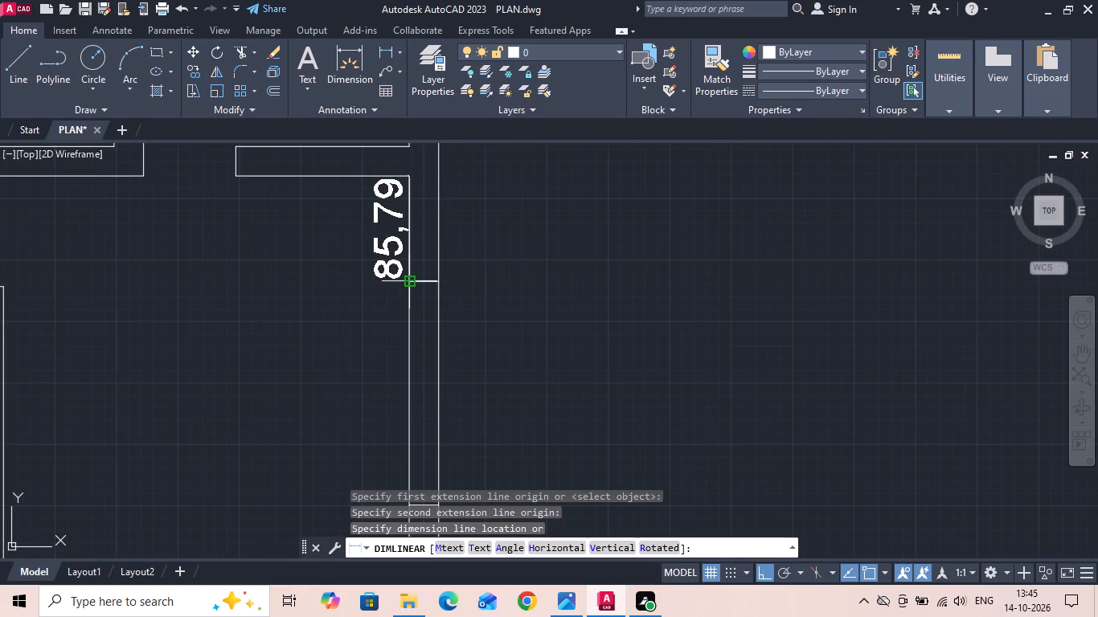
key(Escape)
Move both W3 edge lines in the 330X340 bedroom's east wall straight up by 5.79 units.
scroll(386, 224, down, 1)
drag(379, 235, 384, 288)
click(480, 428)
right_click(479, 422)
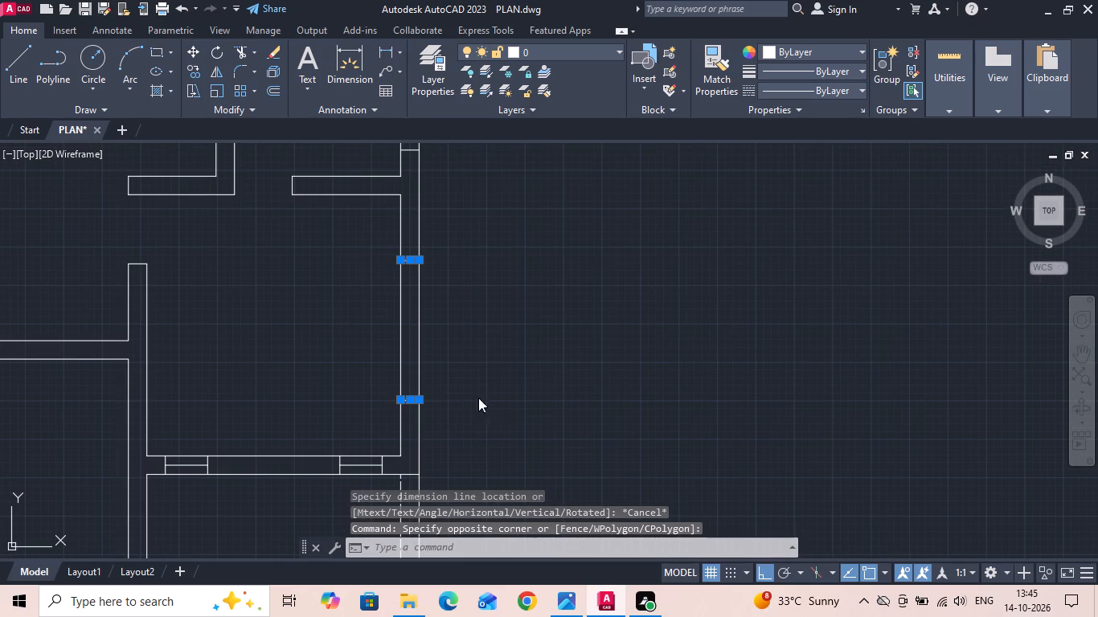
click(551, 151)
drag(554, 290, 555, 276)
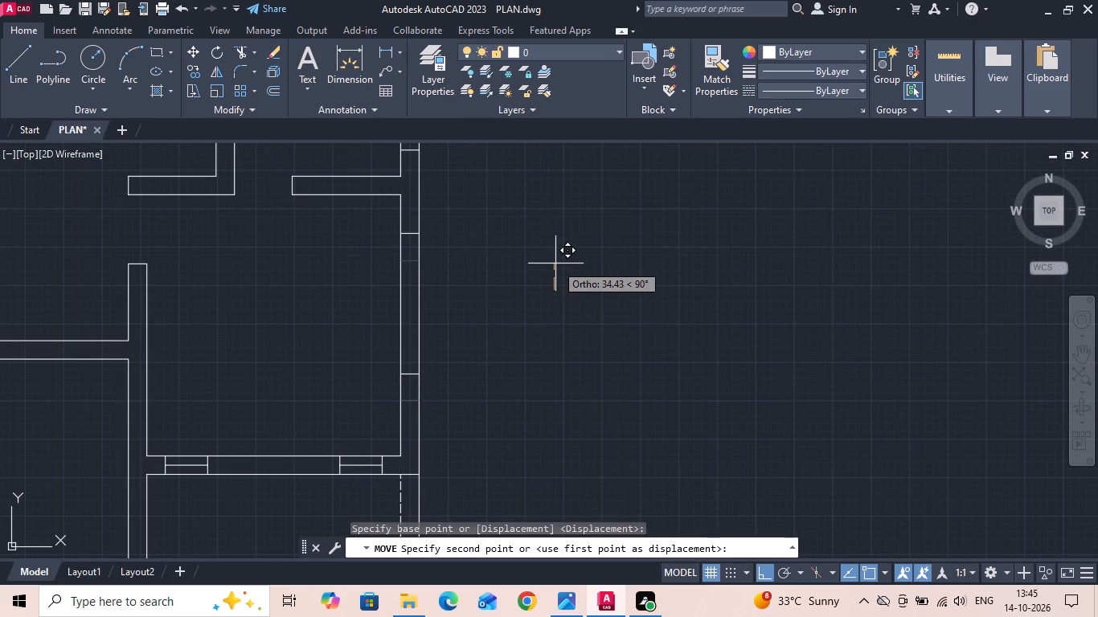
text(5.79)
key(Return)
key(Escape)
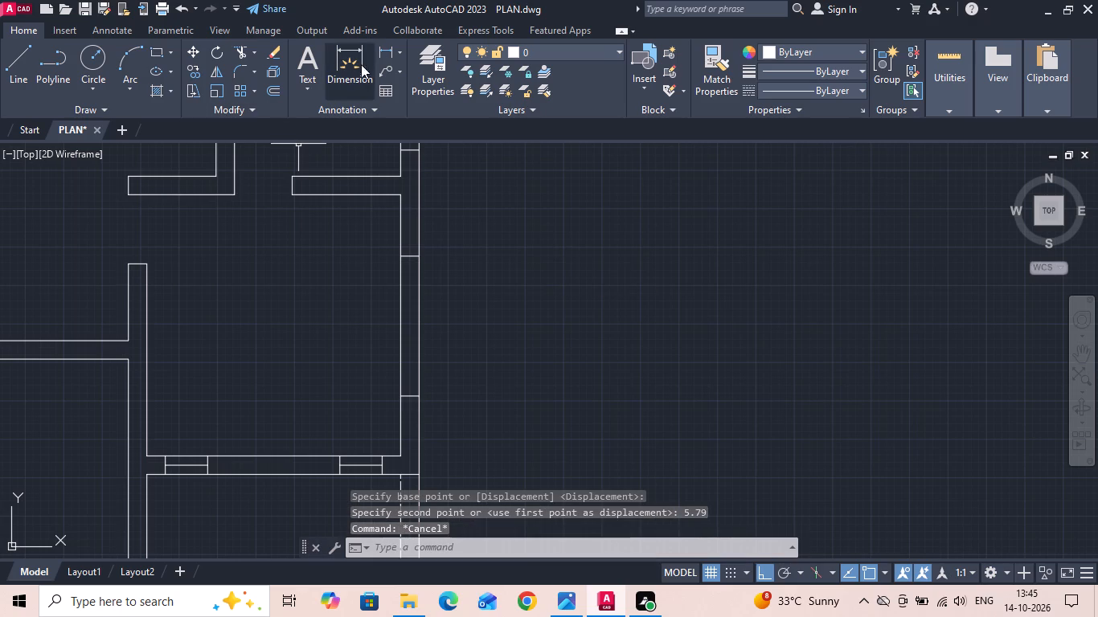
Measure from W3's lower edge to the 330X340 bedroom's inner southeast corner, in the drawing and on the reference plan.
click(382, 42)
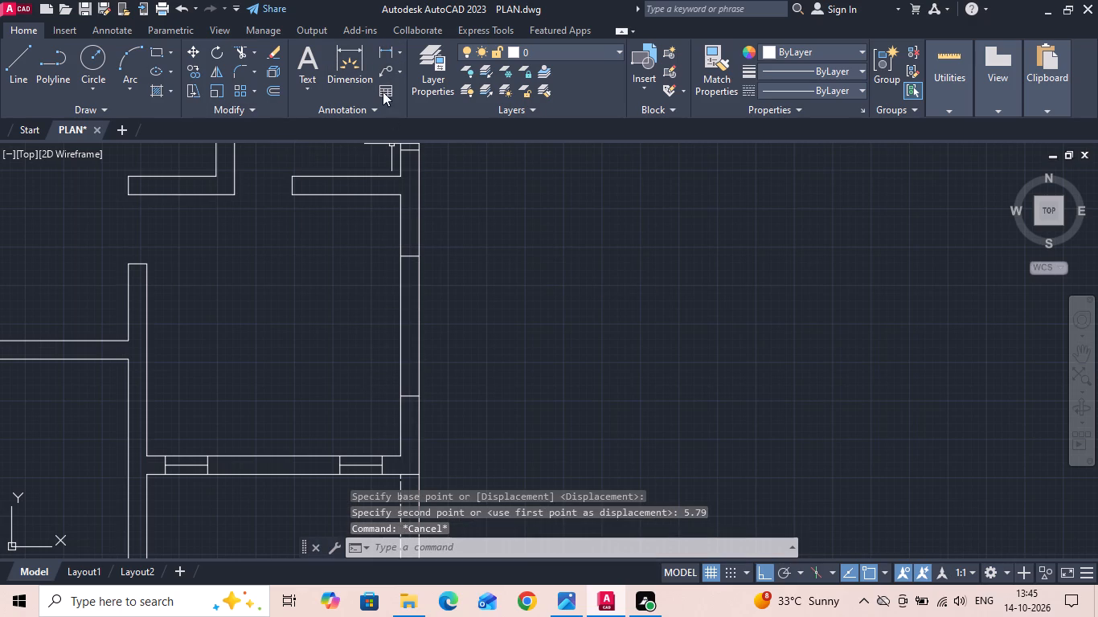
click(387, 49)
scroll(381, 359, up, 1)
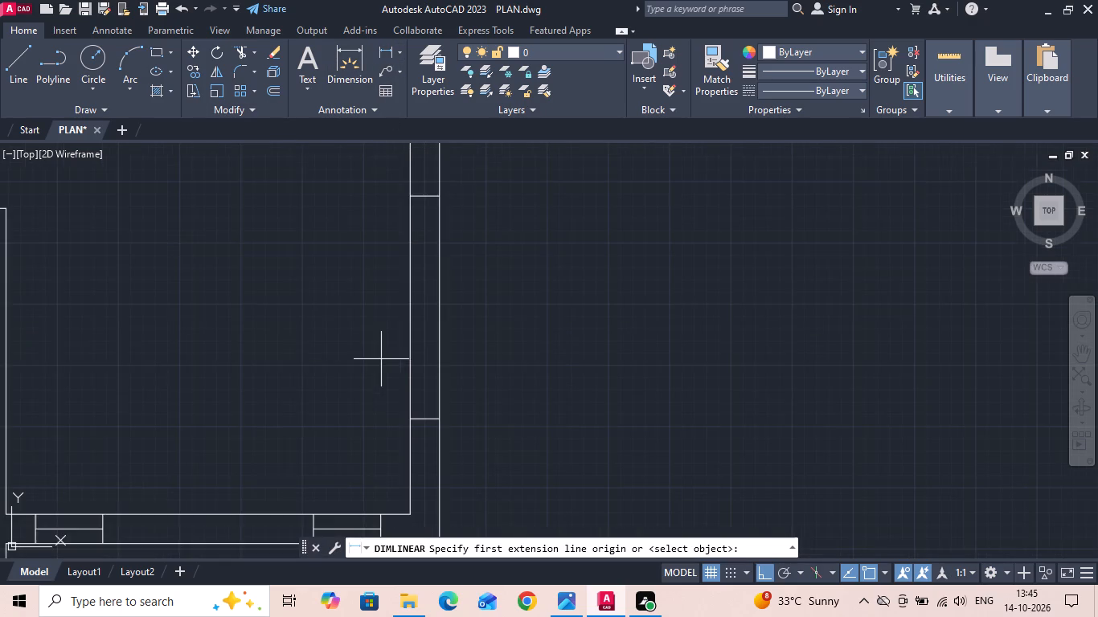
scroll(391, 372, up, 1)
middle_drag(392, 366, 385, 271)
click(412, 357)
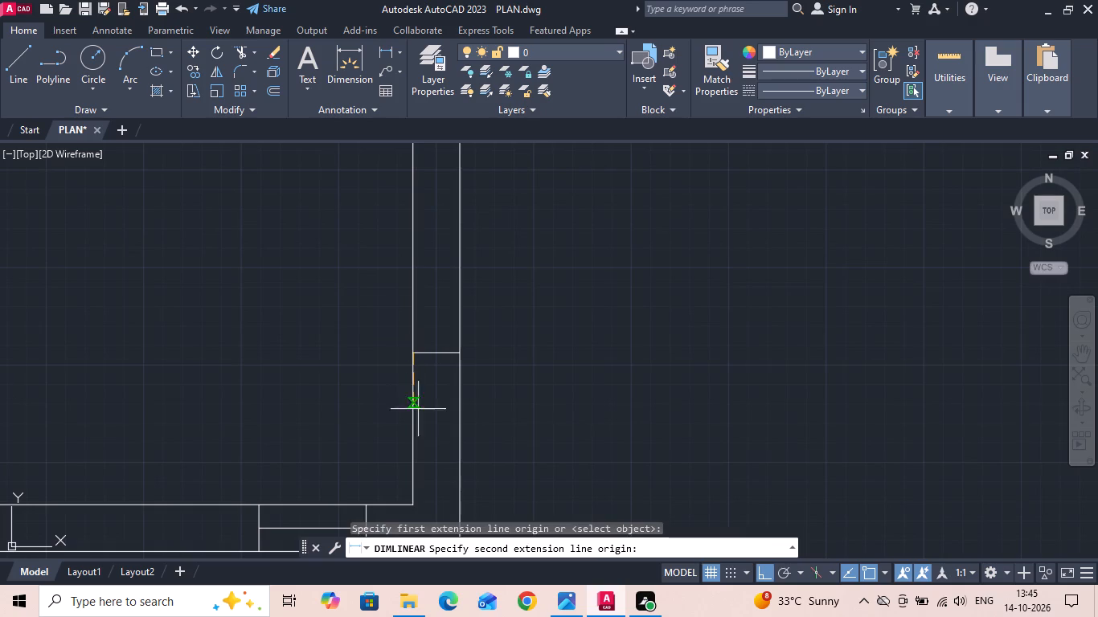
click(411, 506)
key(Escape)
scroll(469, 397, down, 5)
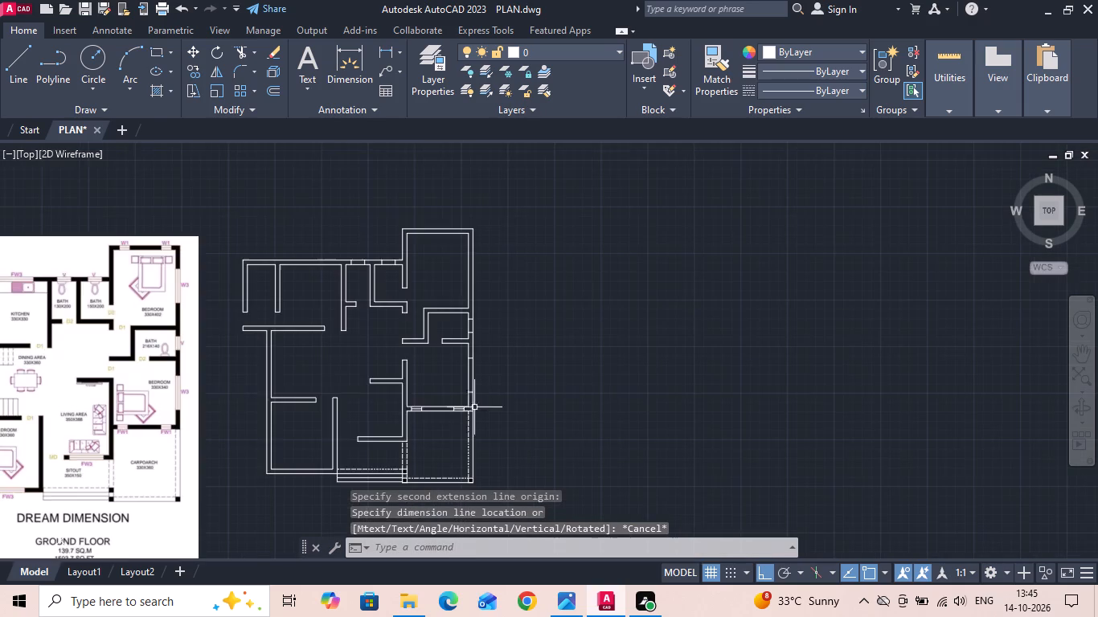
scroll(145, 398, up, 2)
scroll(182, 458, up, 2)
key(space)
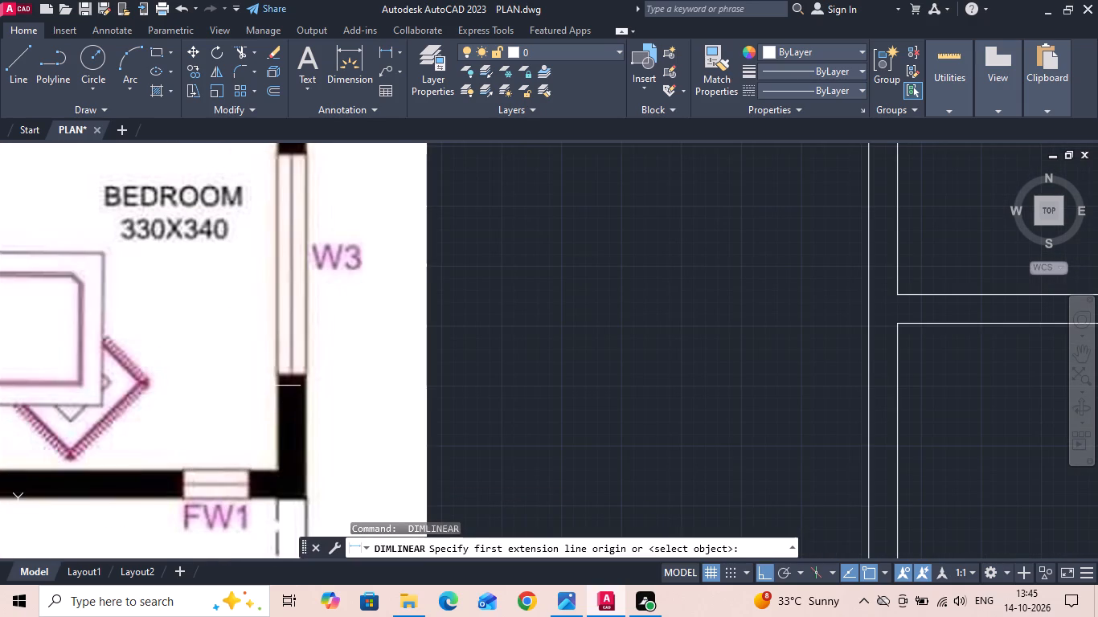
click(276, 374)
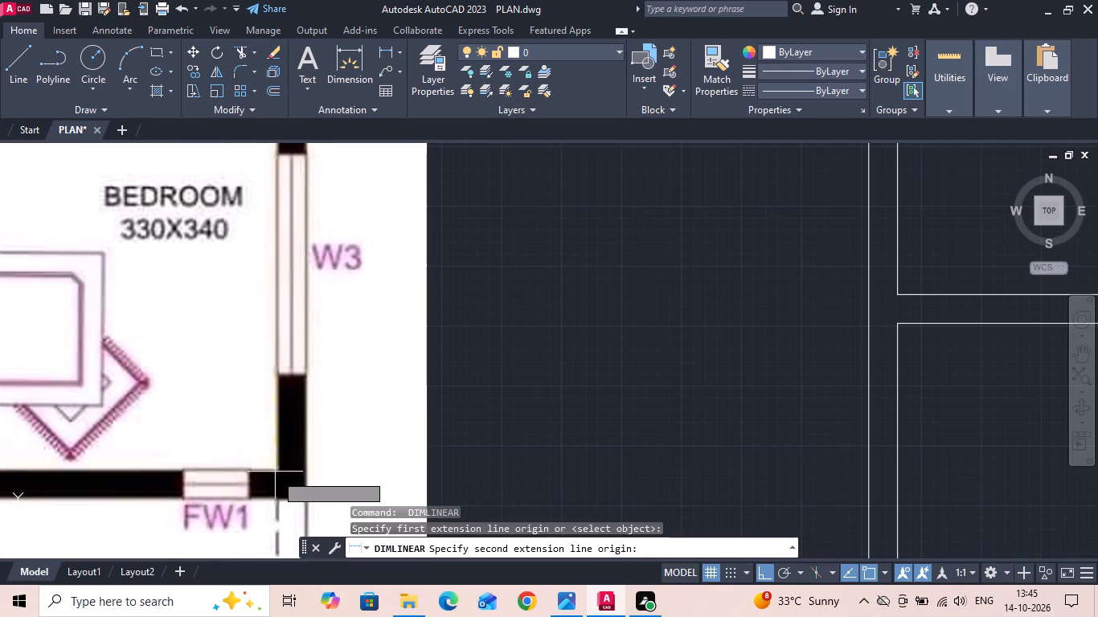
key(Escape)
Measure in the drawing from W3's upper edge to the 330X340 bedroom's inner northeast corner.
scroll(238, 378, down, 3)
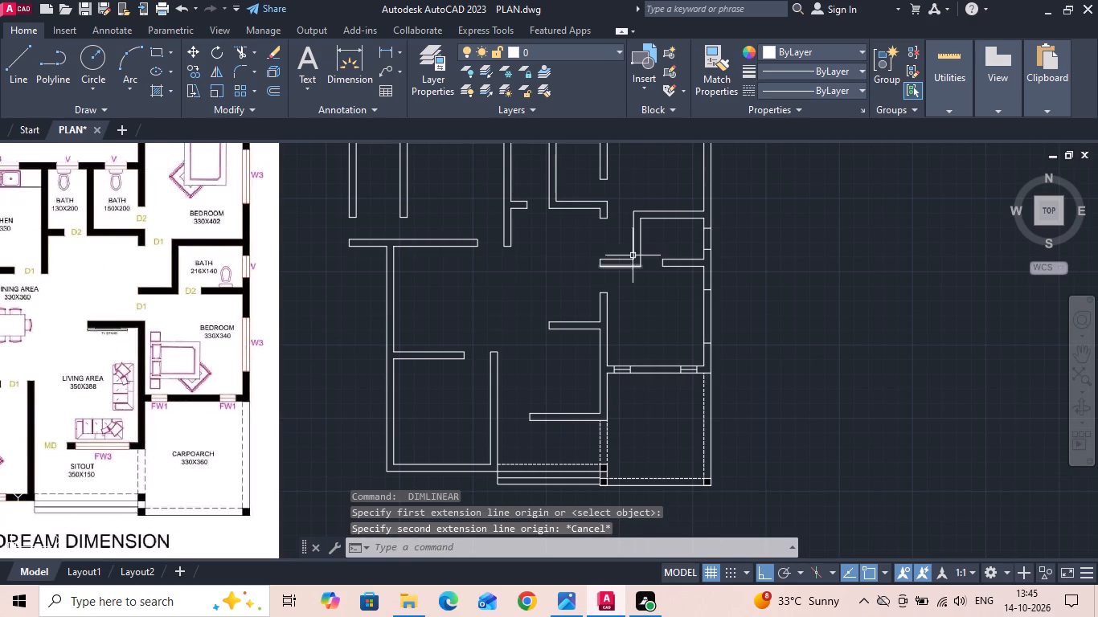
click(387, 48)
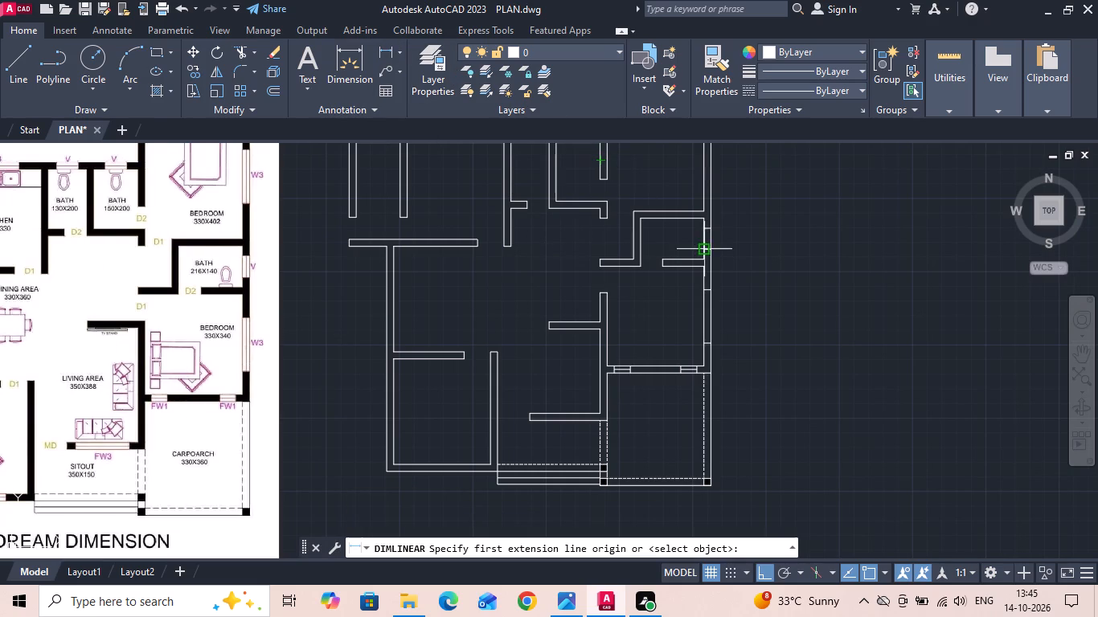
scroll(722, 286, up, 3)
click(645, 298)
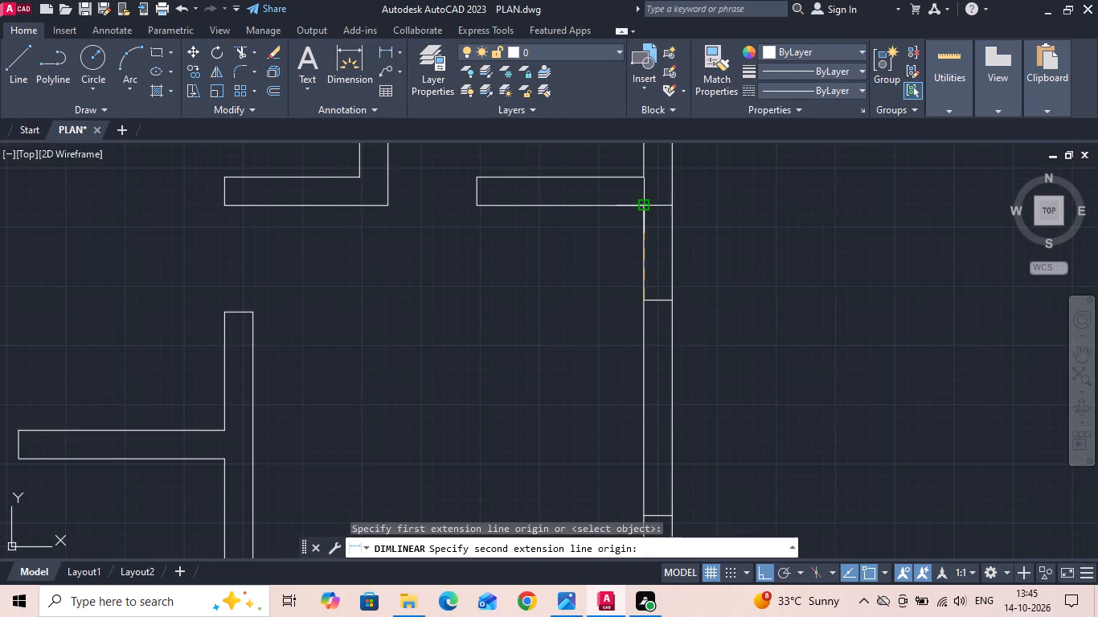
click(640, 204)
key(Escape)
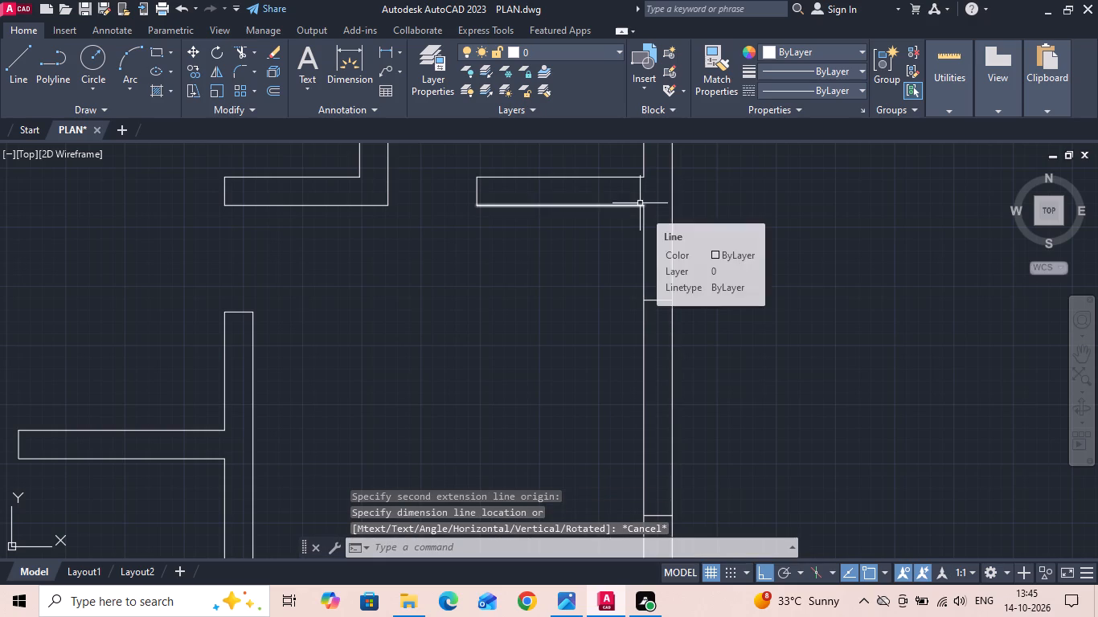
Save the drawing.
key(ctrl+s)
key(ctrl+s)
key(ctrl+s)
key(ctrl+s)
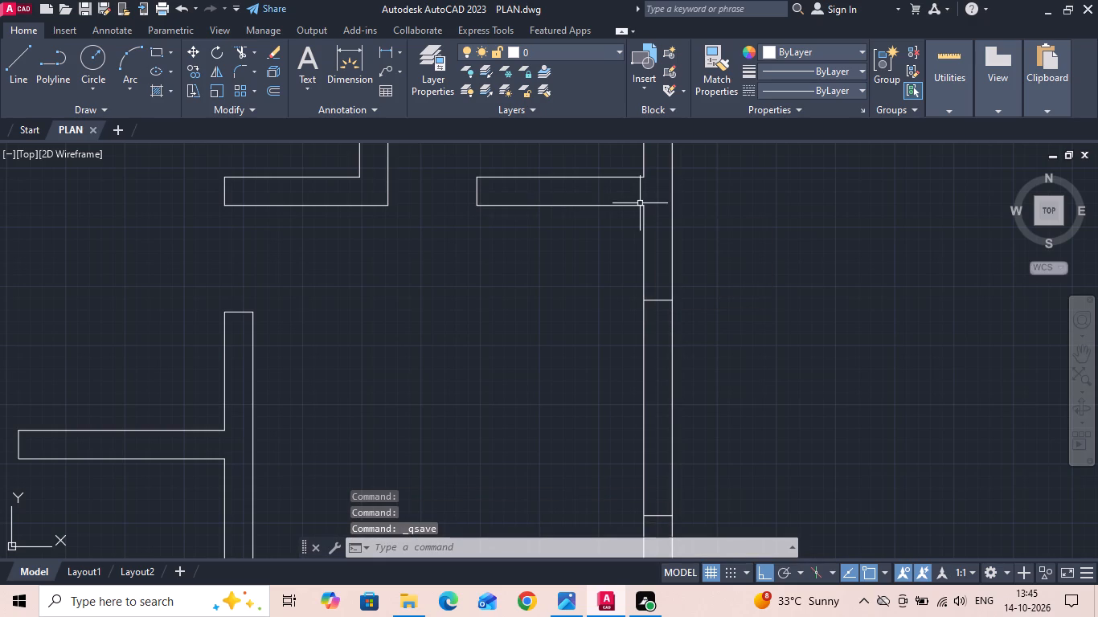
key(ctrl+s)
key(ctrl+s)
Measure on the reference plan the wall piece between the living area's FW3 and the main door opening MD.
scroll(640, 203, down, 4)
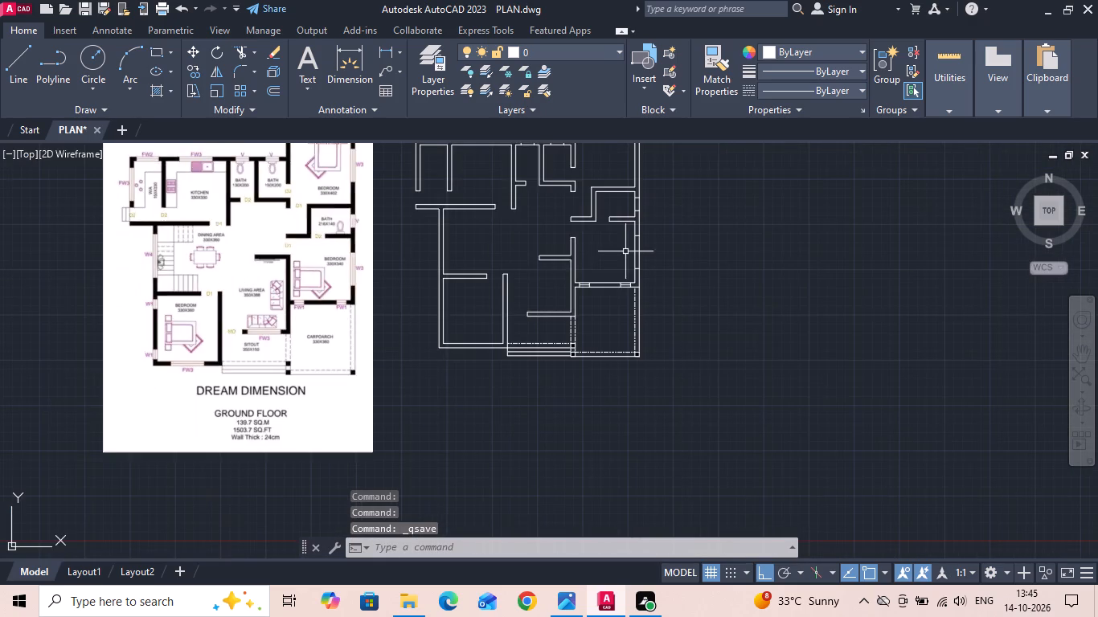
middle_drag(572, 268, 594, 283)
scroll(289, 337, up, 3)
scroll(260, 378, down, 2)
scroll(262, 409, up, 1)
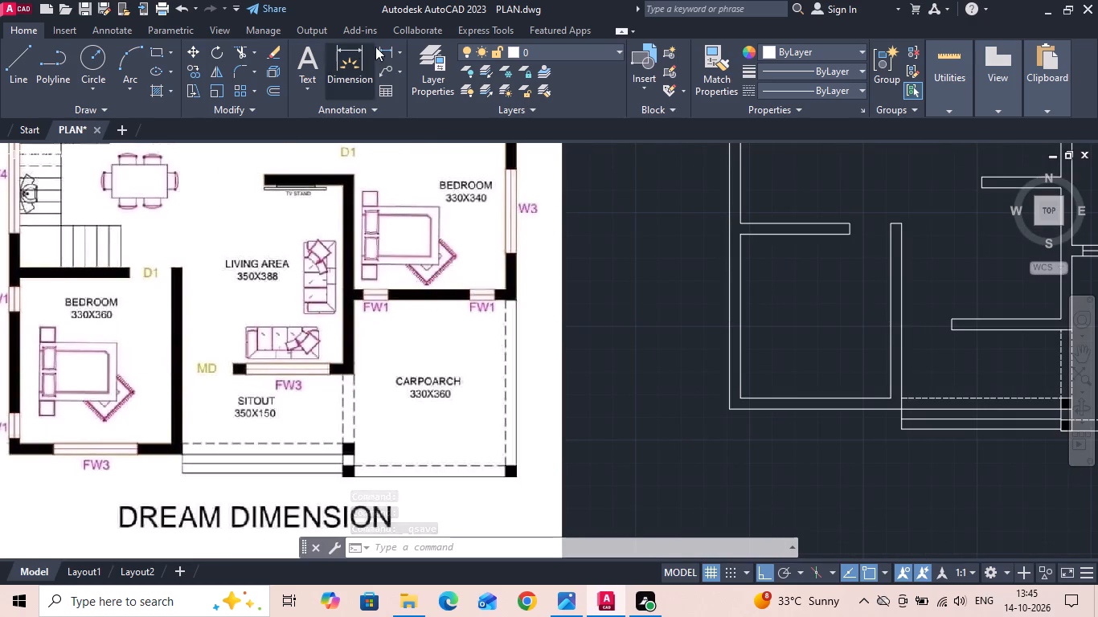
click(388, 44)
scroll(246, 411, up, 2)
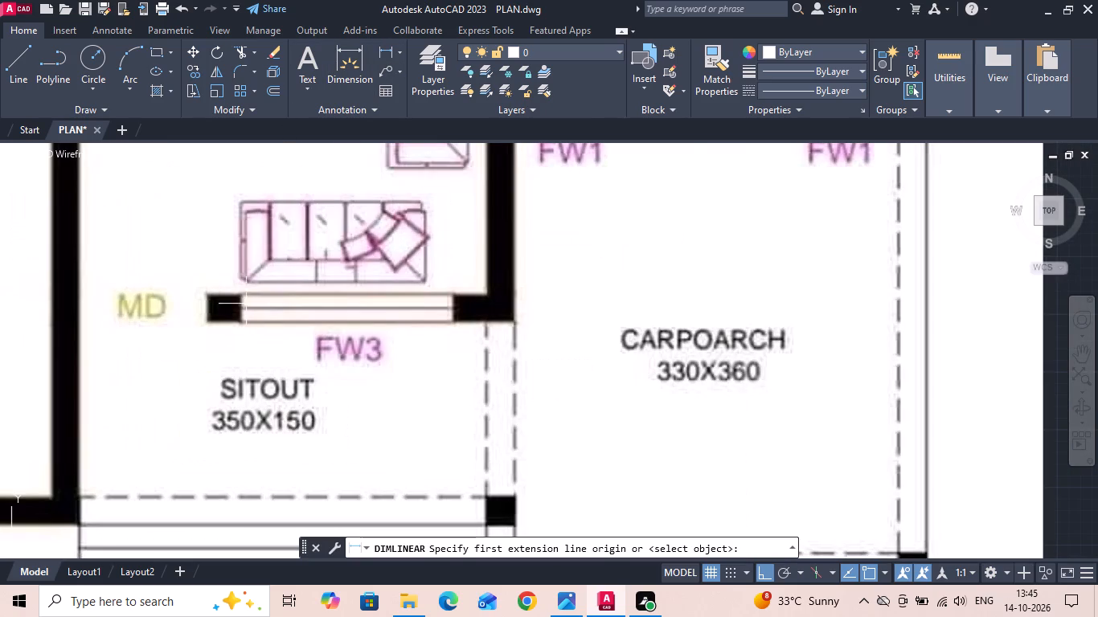
scroll(214, 269, up, 1)
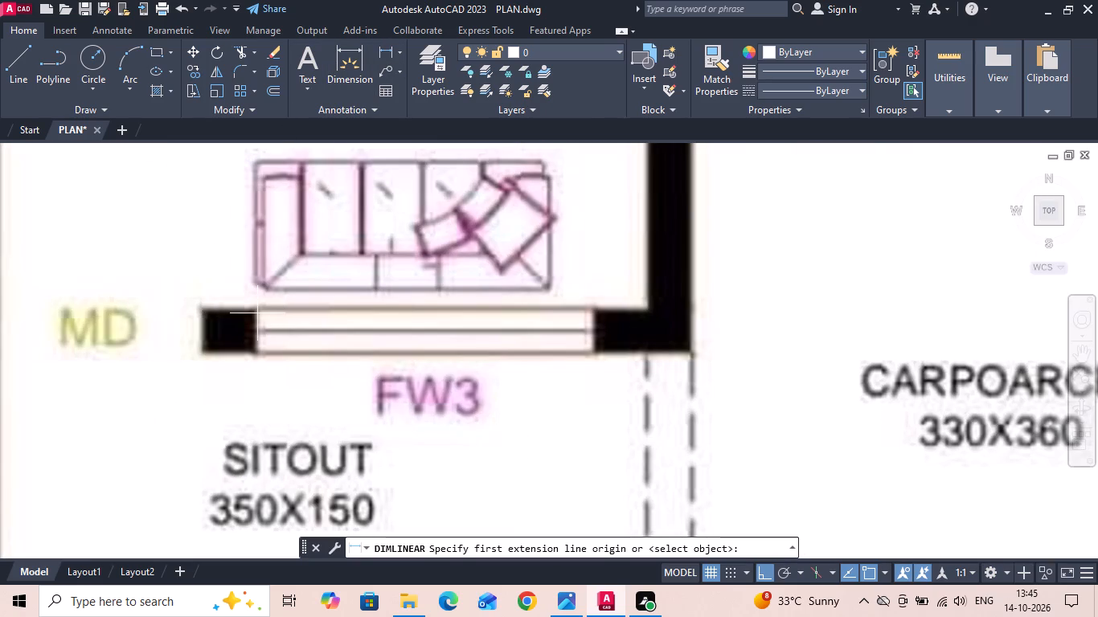
click(256, 318)
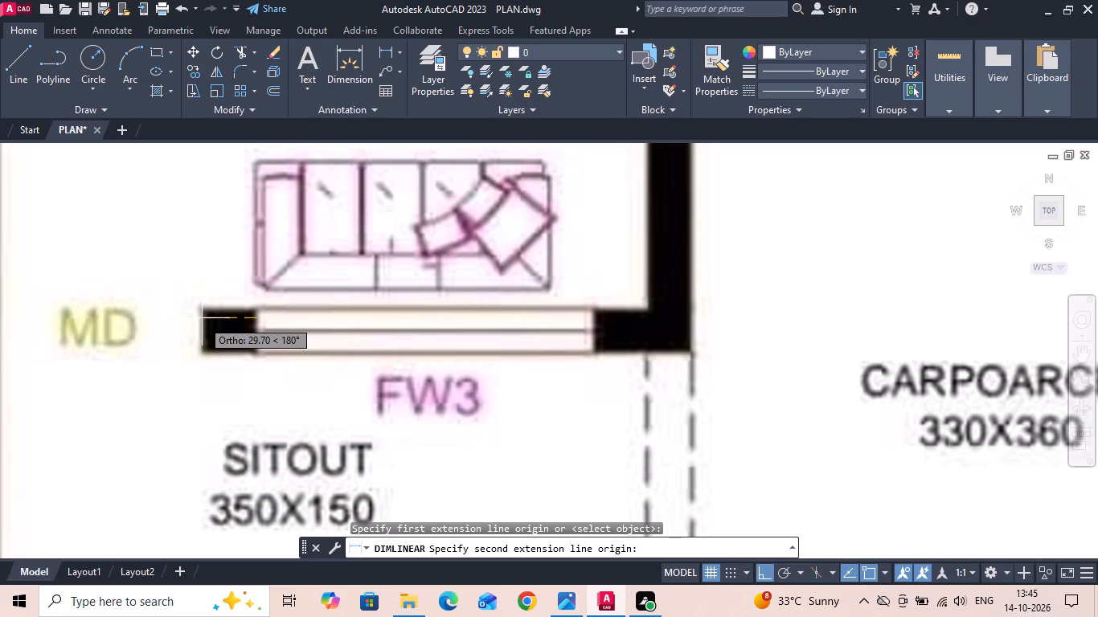
key(Escape)
Measure on the reference plan the wall piece from FW3's east edge to the living area's inner southeast corner.
key(space)
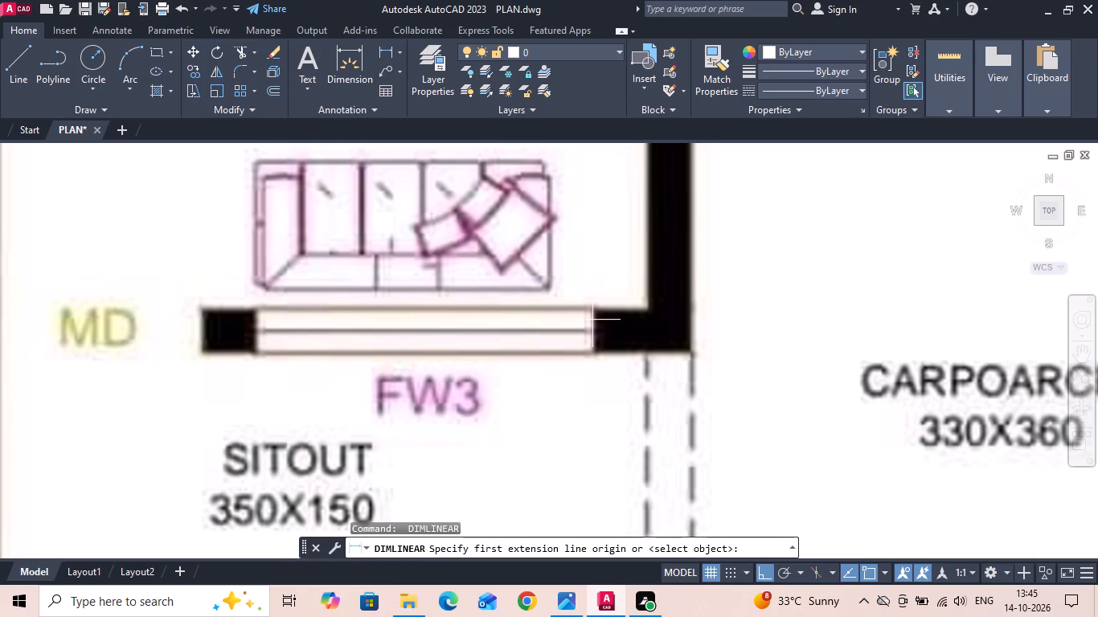
click(592, 320)
click(647, 312)
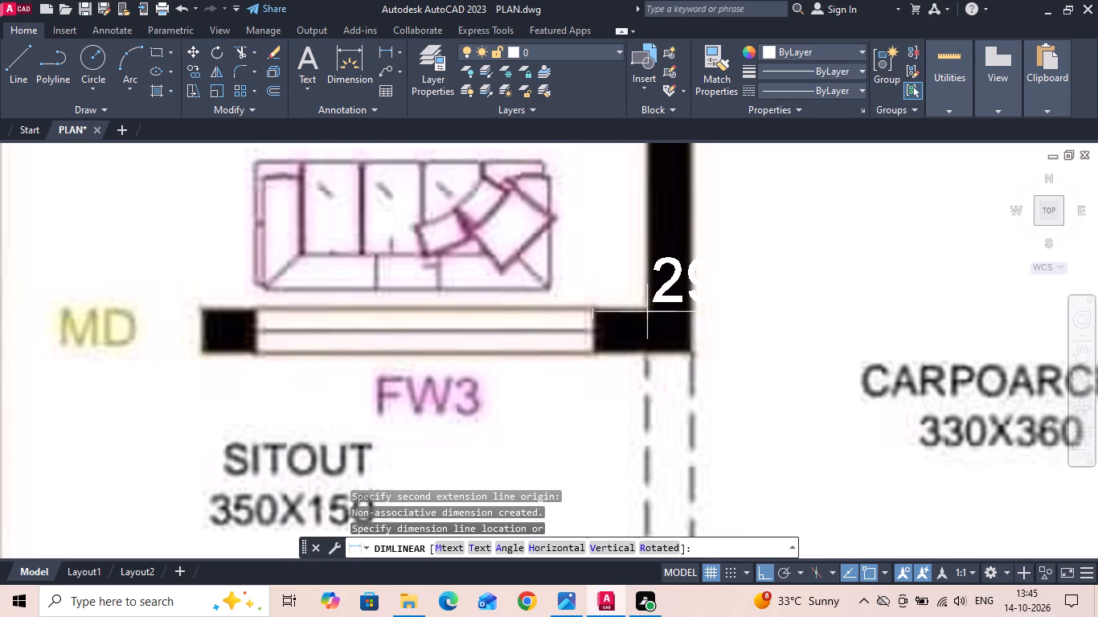
scroll(603, 333, down, 2)
middle_drag(586, 513, 586, 343)
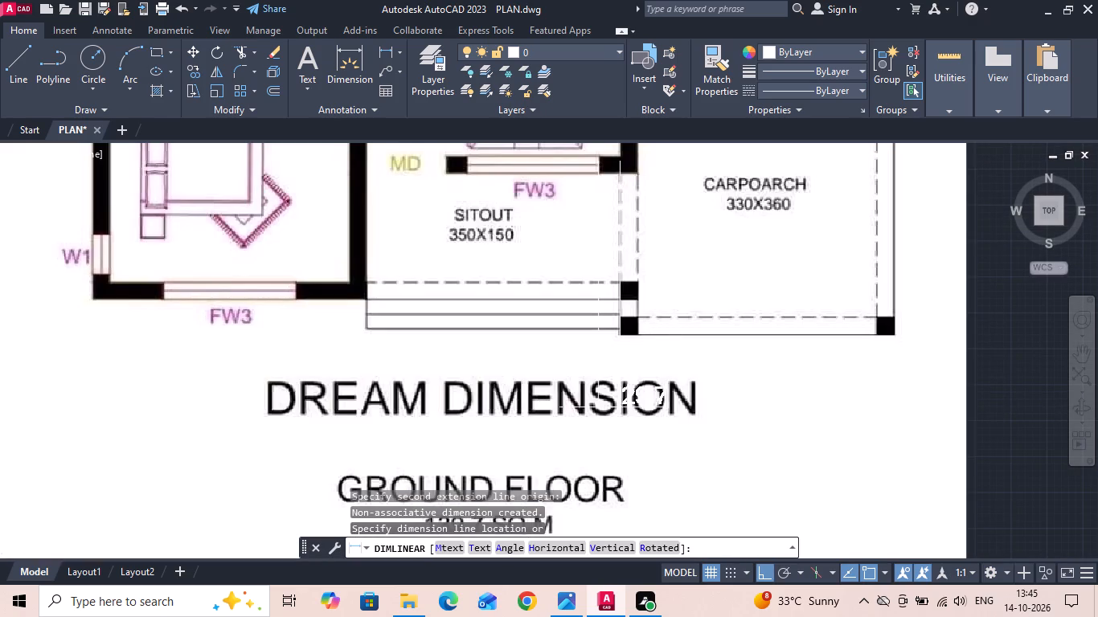
key(Escape)
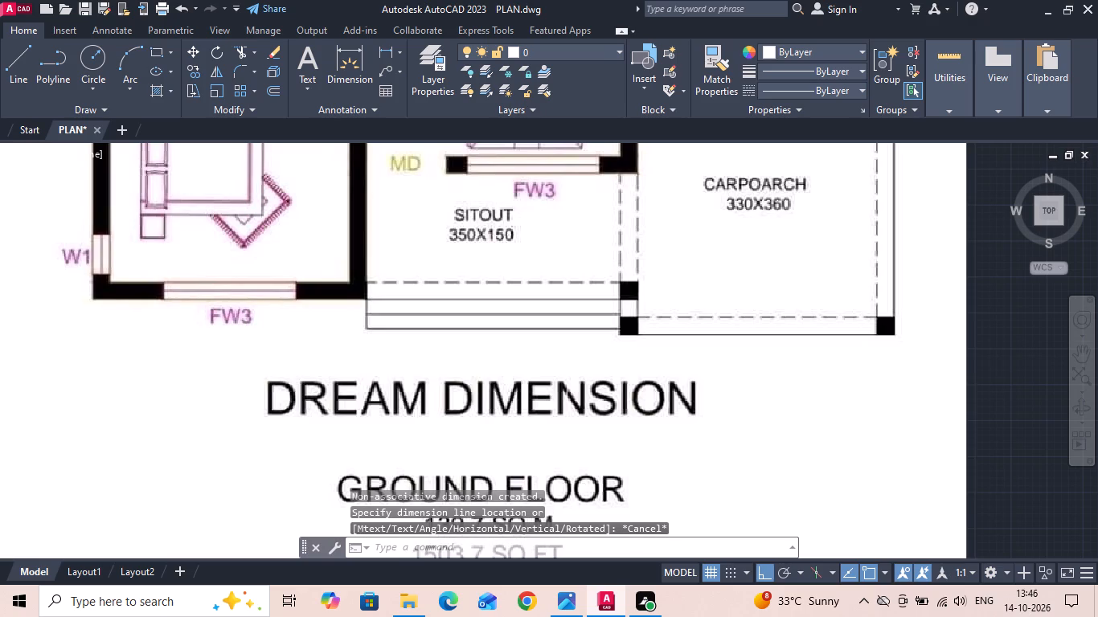
Copy the end line of the living area's south wall stub 29 units east to form FW3's west edge.
scroll(592, 398, down, 3)
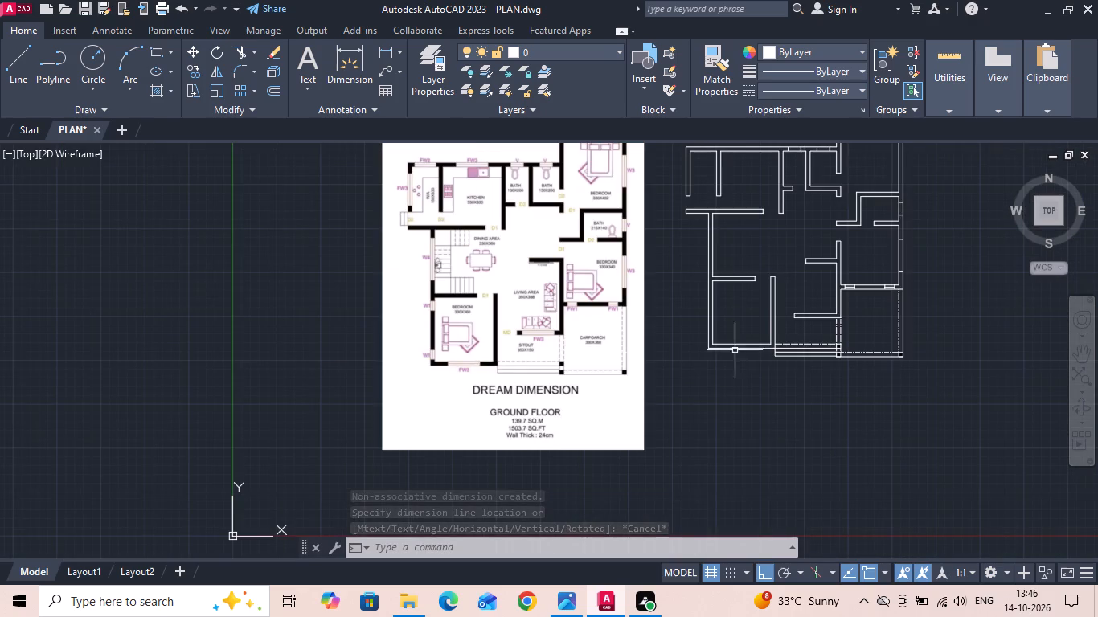
scroll(836, 316, up, 3)
middle_drag(770, 273, 719, 237)
scroll(604, 282, up, 2)
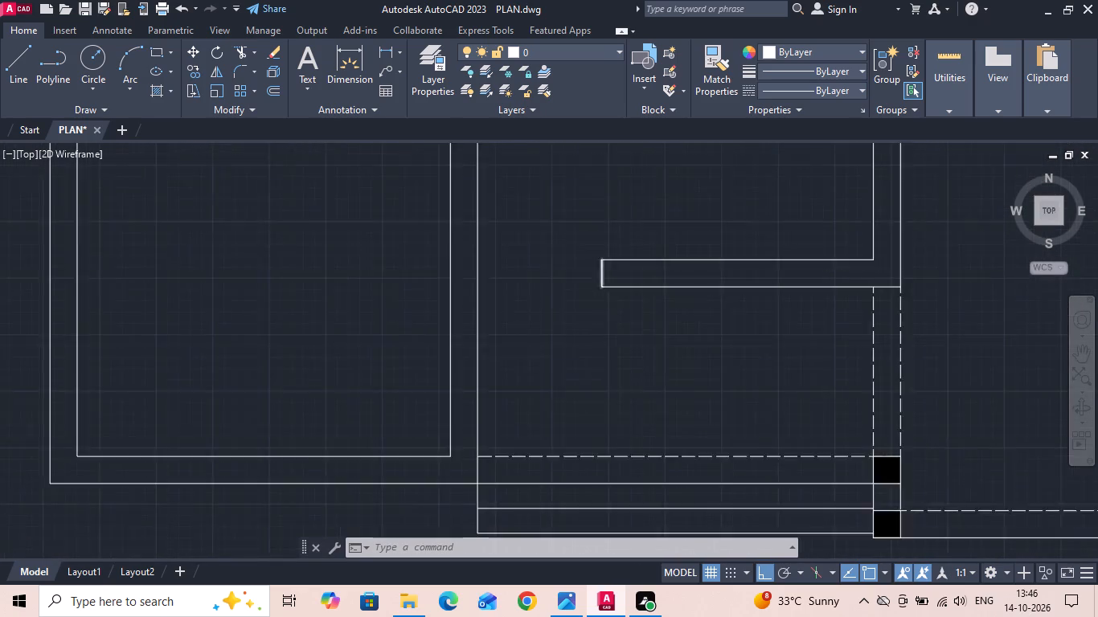
drag(629, 264, 590, 264)
click(543, 264)
right_click(540, 263)
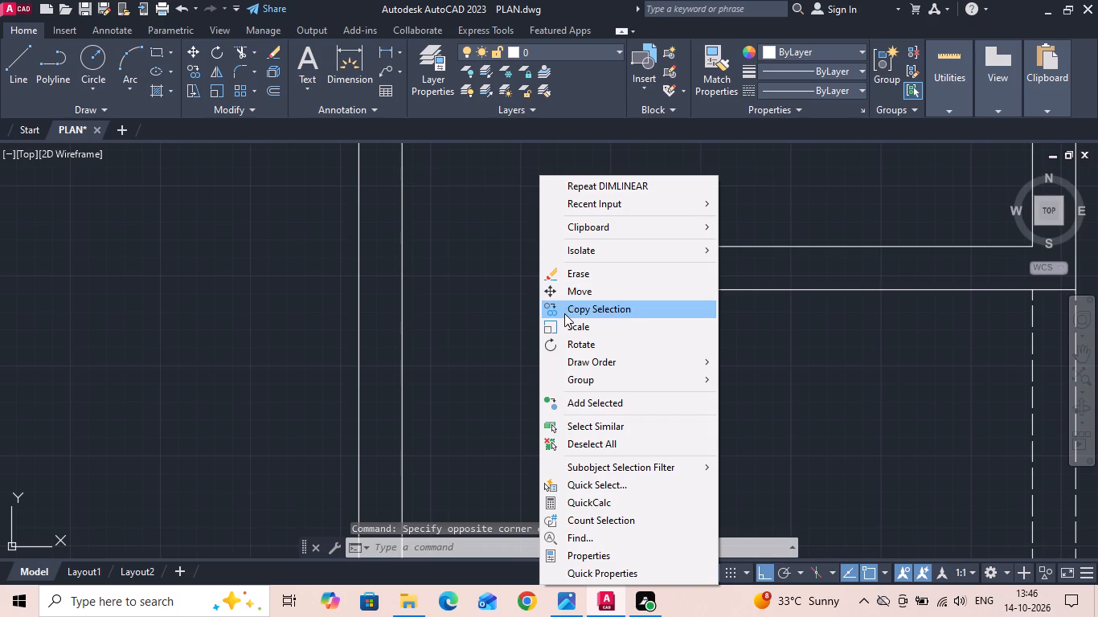
click(564, 313)
drag(558, 402, 621, 410)
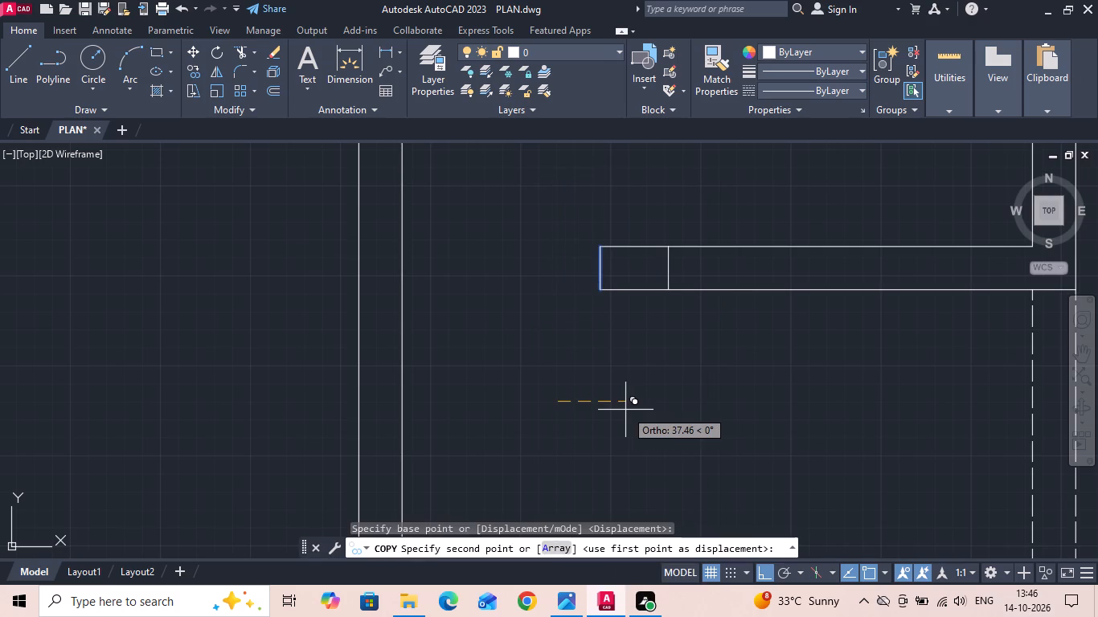
text(29)
key(Return)
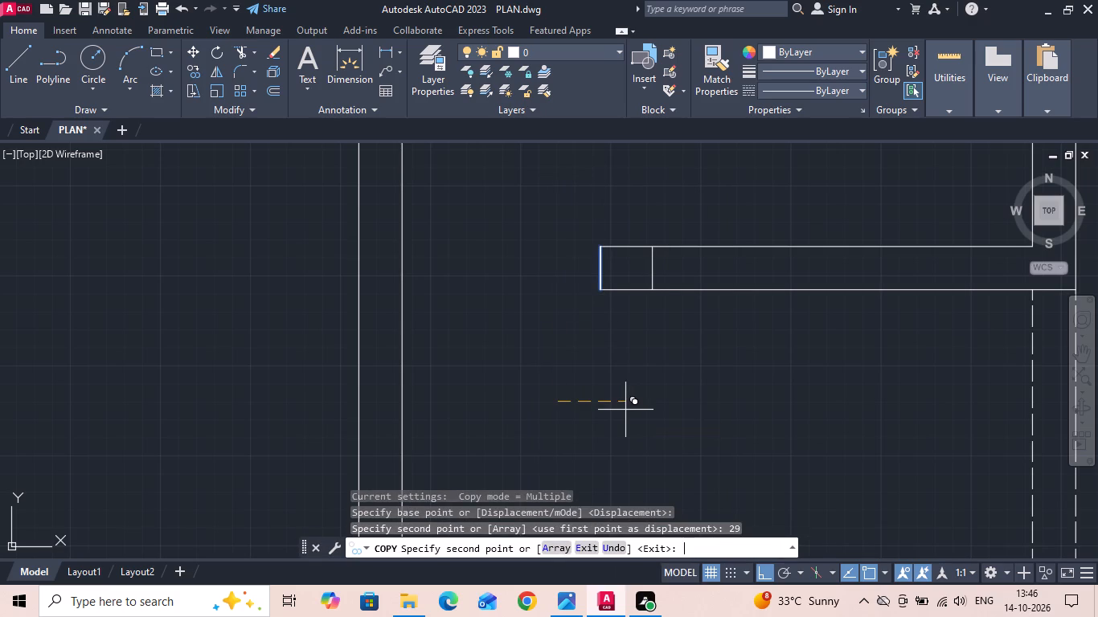
scroll(617, 411, down, 1)
key(Escape)
Copy the inner line of the living area's east wall 29 units west.
click(879, 272)
right_click(772, 245)
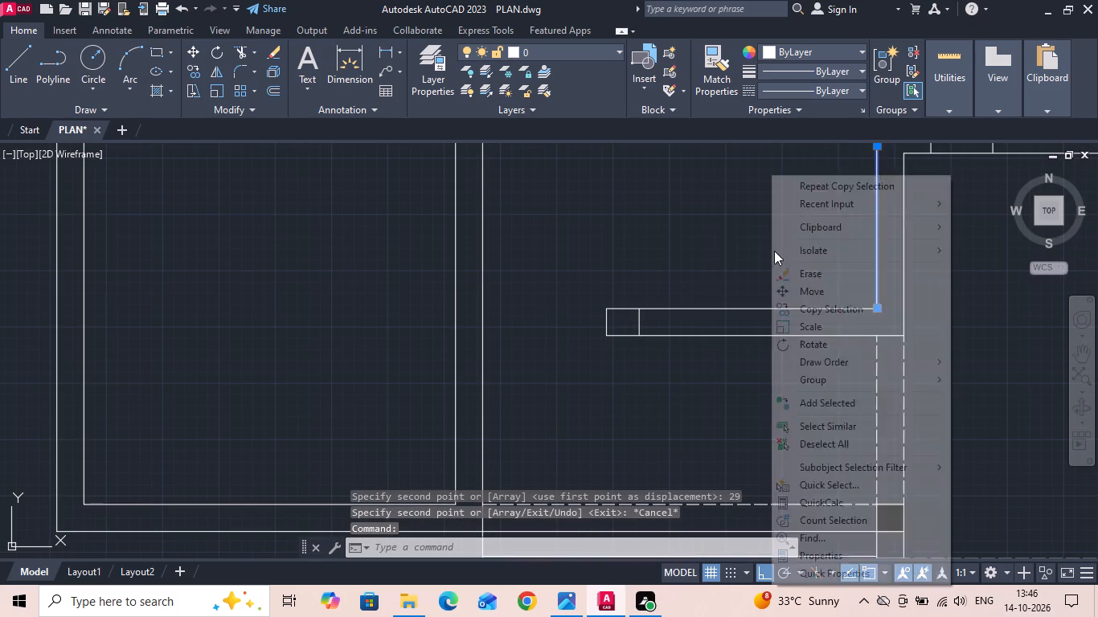
click(804, 309)
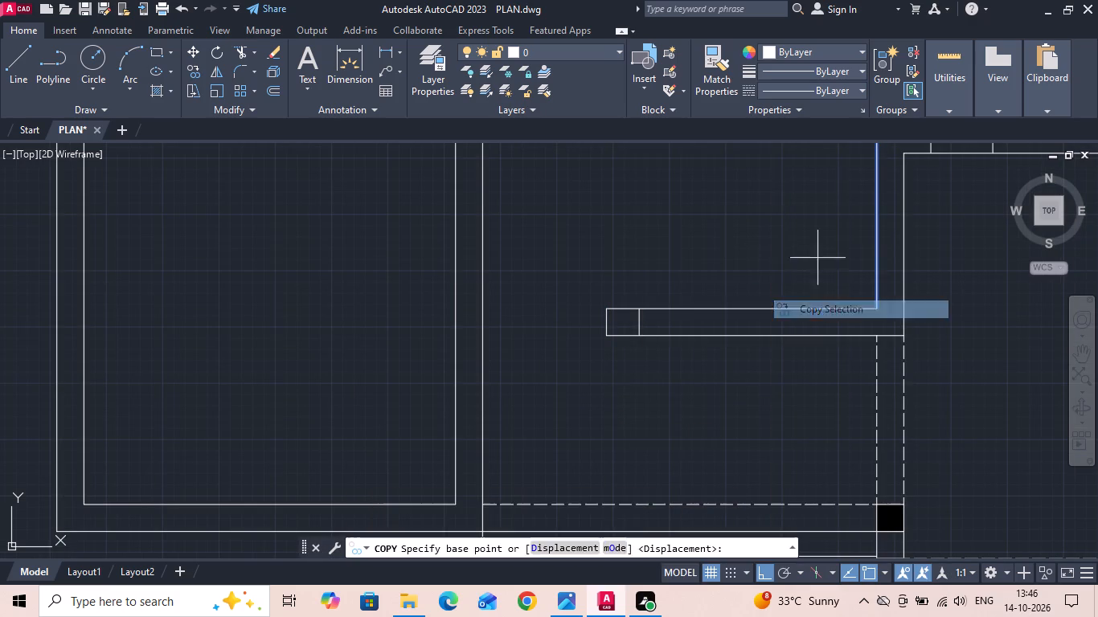
drag(824, 252, 796, 254)
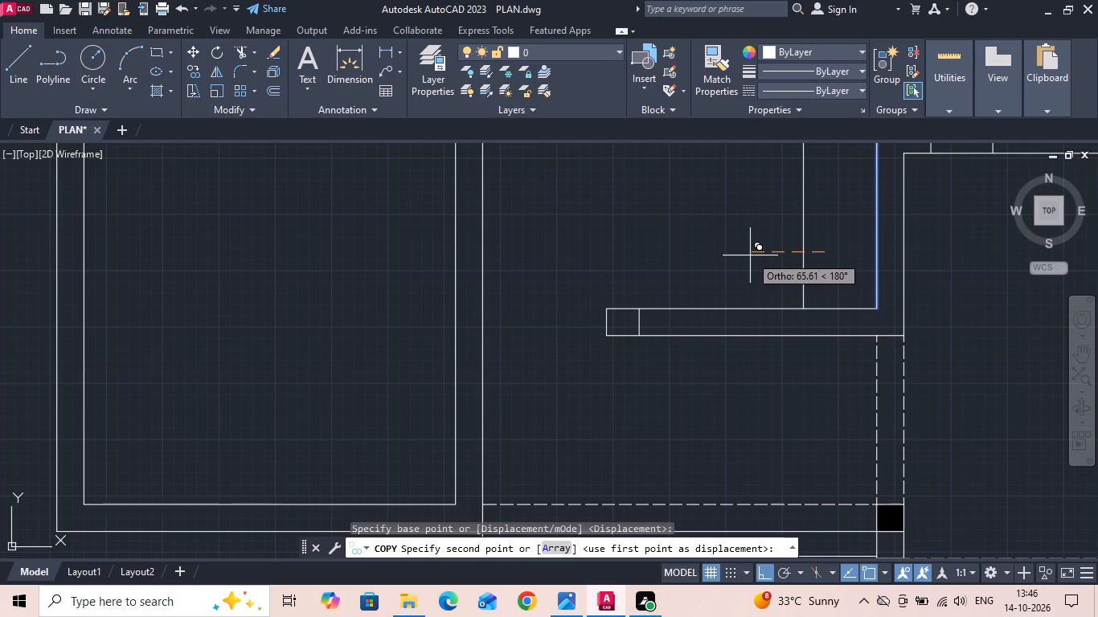
text(29)
key(Return)
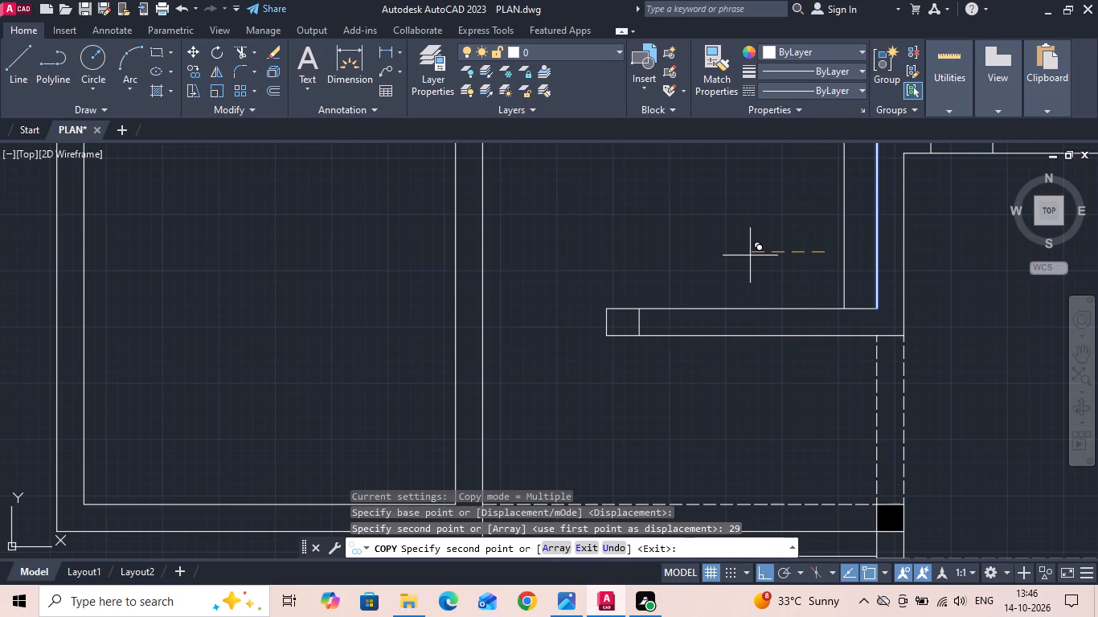
key(Escape)
Extend the copied line across the living area's south wall and trim its part above the wall, leaving FW3's east edge.
text(EX)
key(space)
click(843, 291)
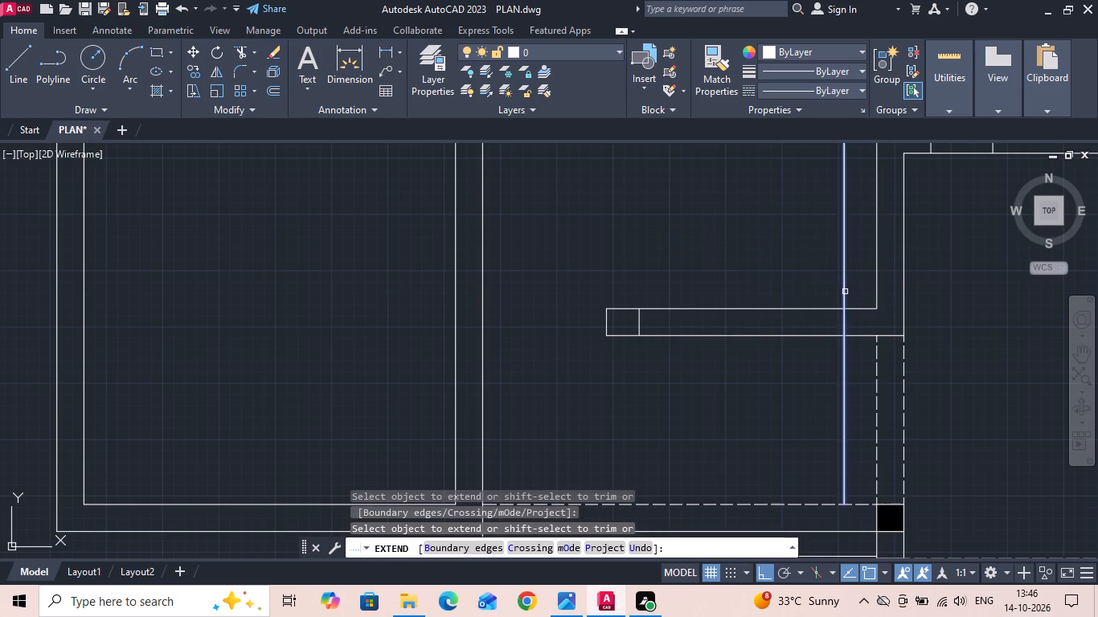
key(Escape)
key(t)
key(r)
key(space)
click(846, 288)
key(Escape)
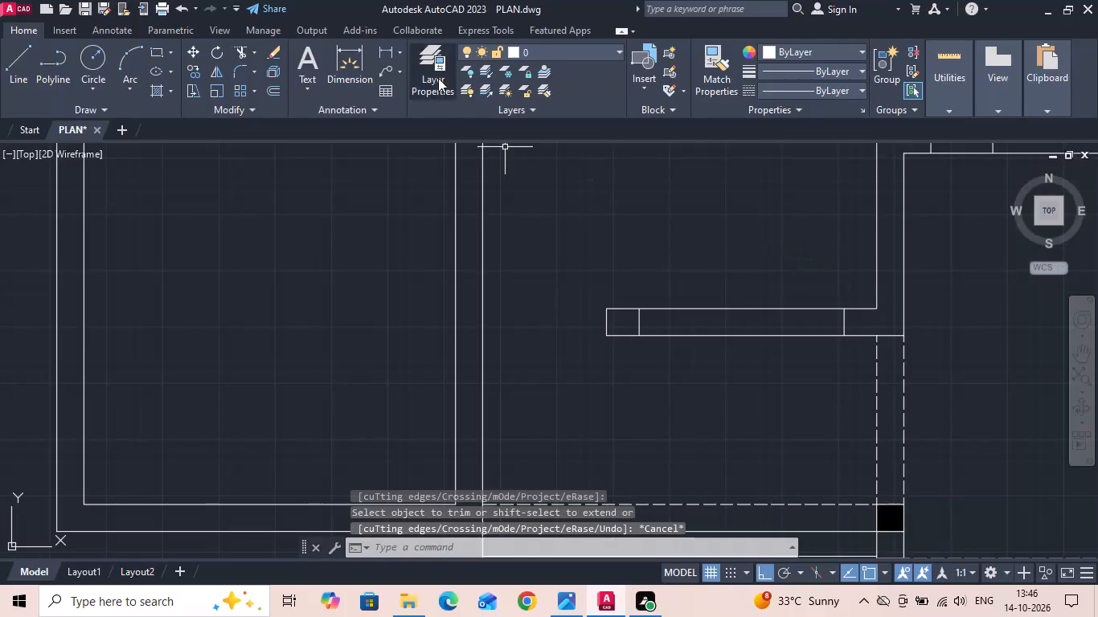
Measure in the drawing the width of the living area's FW3 between its two edge lines.
click(383, 47)
drag(640, 340, 648, 342)
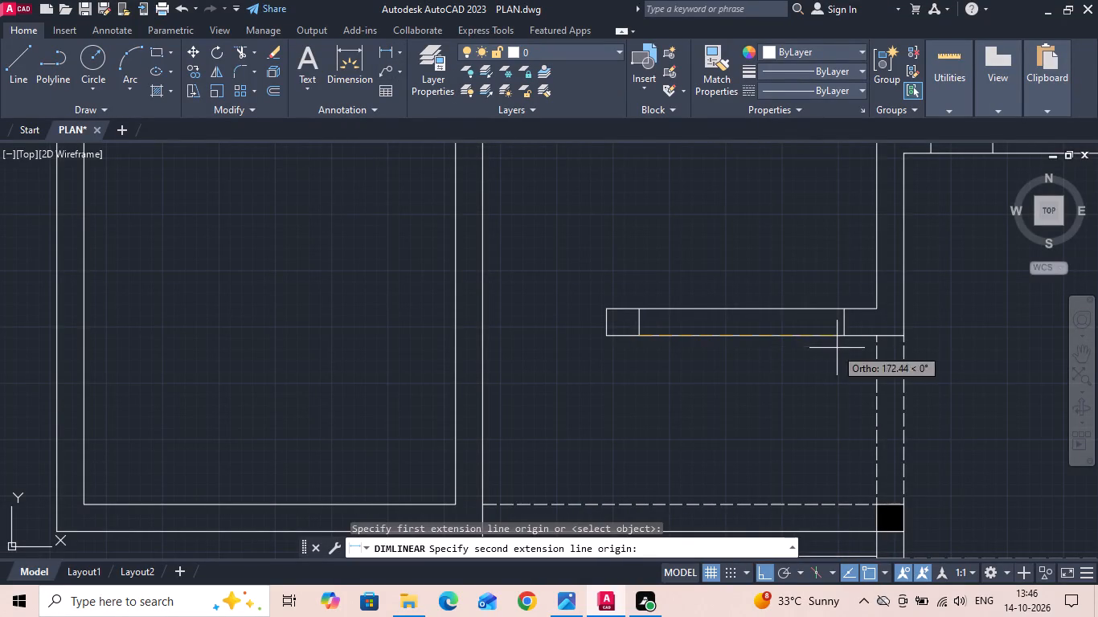
click(848, 337)
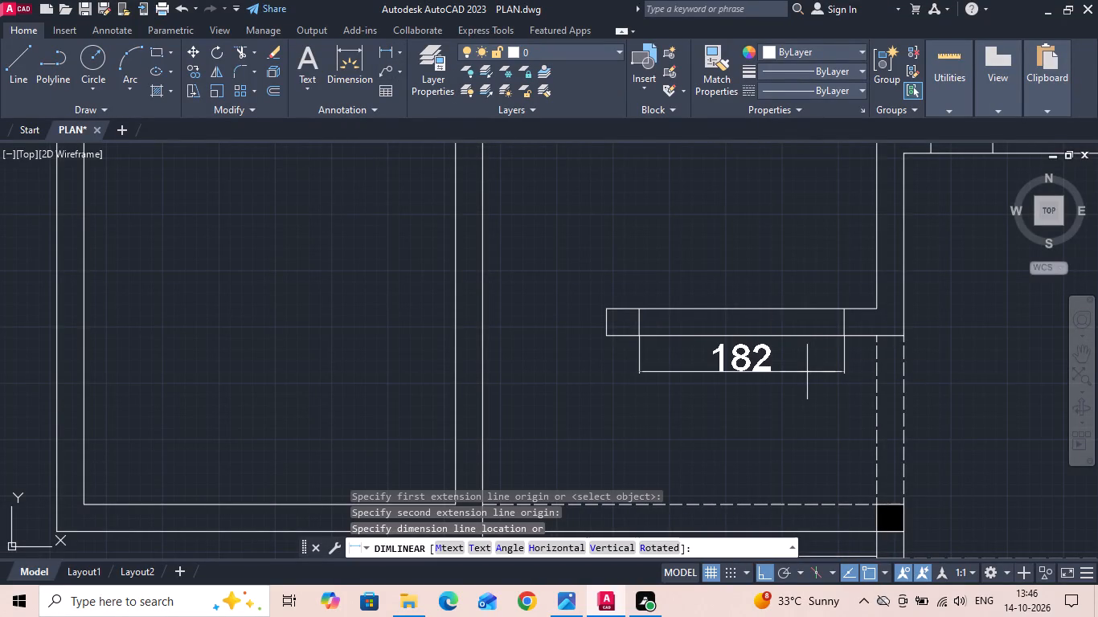
key(Escape)
Measure in the drawing the length of W3 in the 330X340 bedroom's east wall.
scroll(626, 367, down, 3)
scroll(822, 237, up, 3)
key(space)
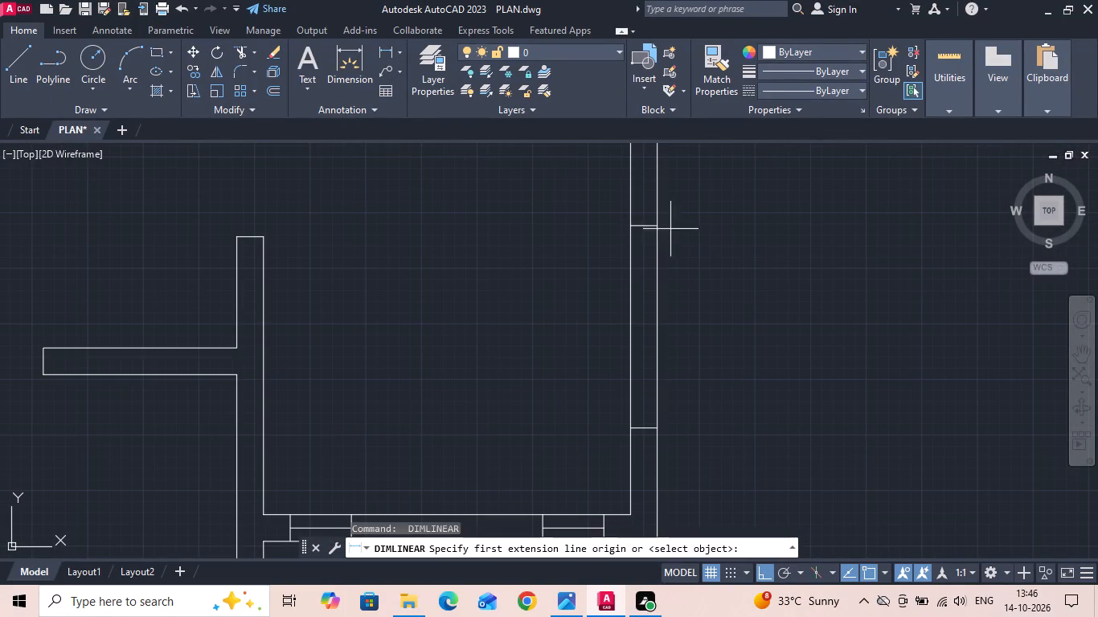
drag(645, 222, 644, 229)
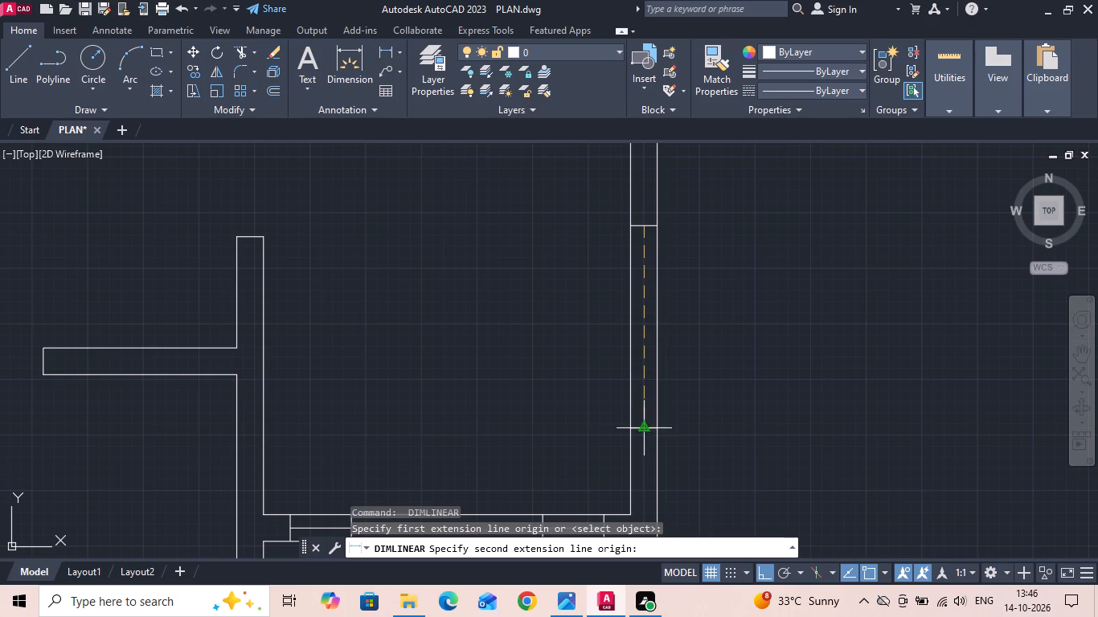
click(644, 427)
key(Escape)
Draw FW3's horizontal centre line between the midpoints of its two edge lines in the living area's south wall.
scroll(747, 354, down, 3)
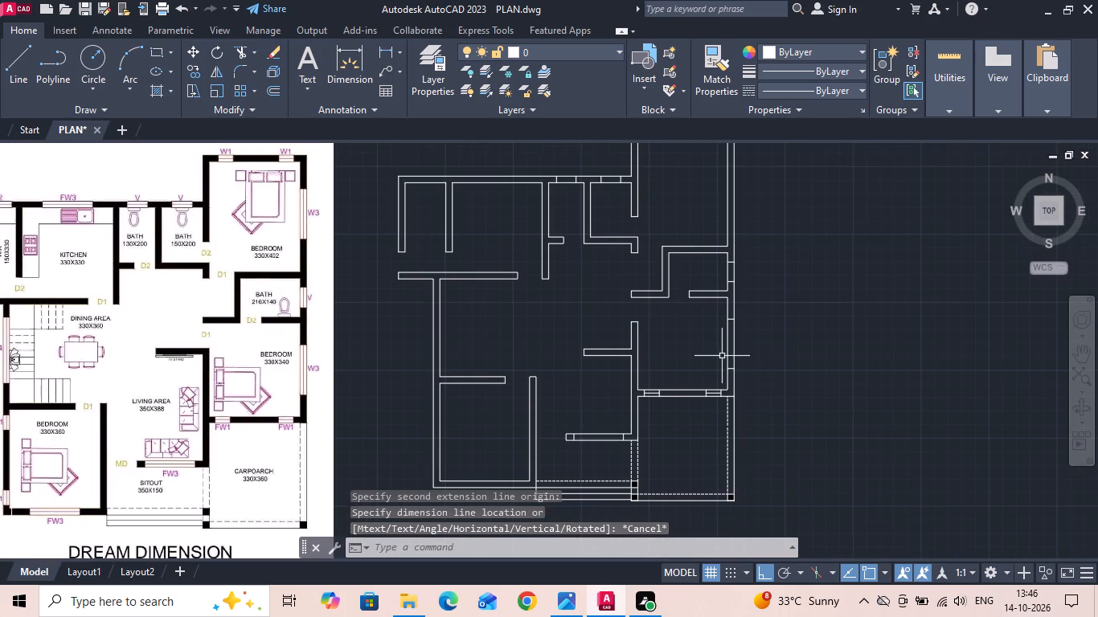
middle_drag(720, 356, 748, 356)
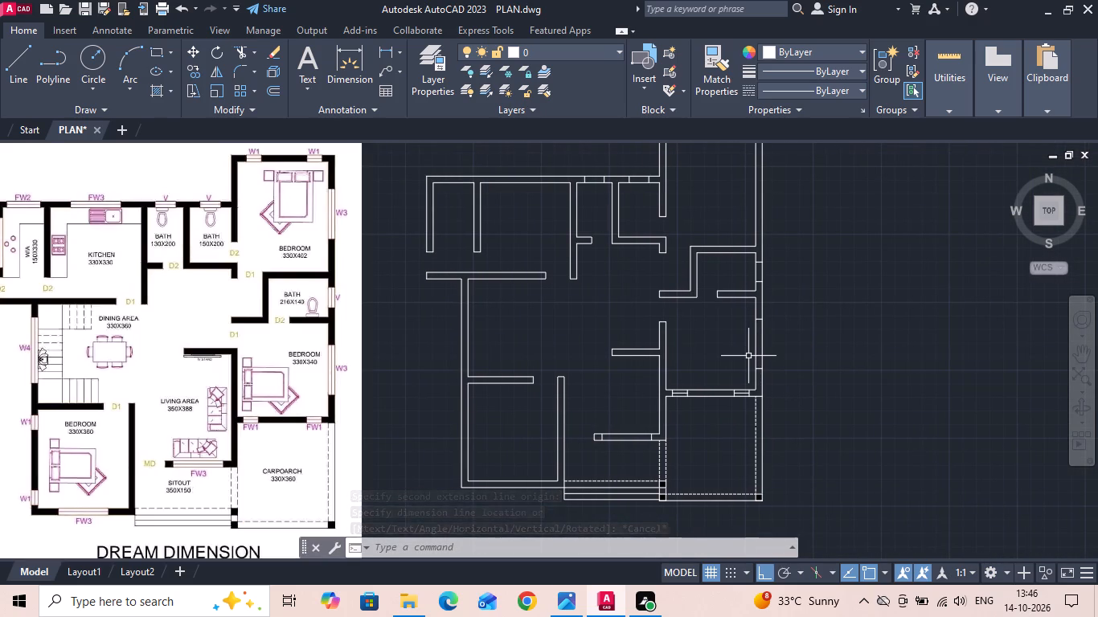
scroll(723, 421, up, 3)
scroll(645, 378, down, 3)
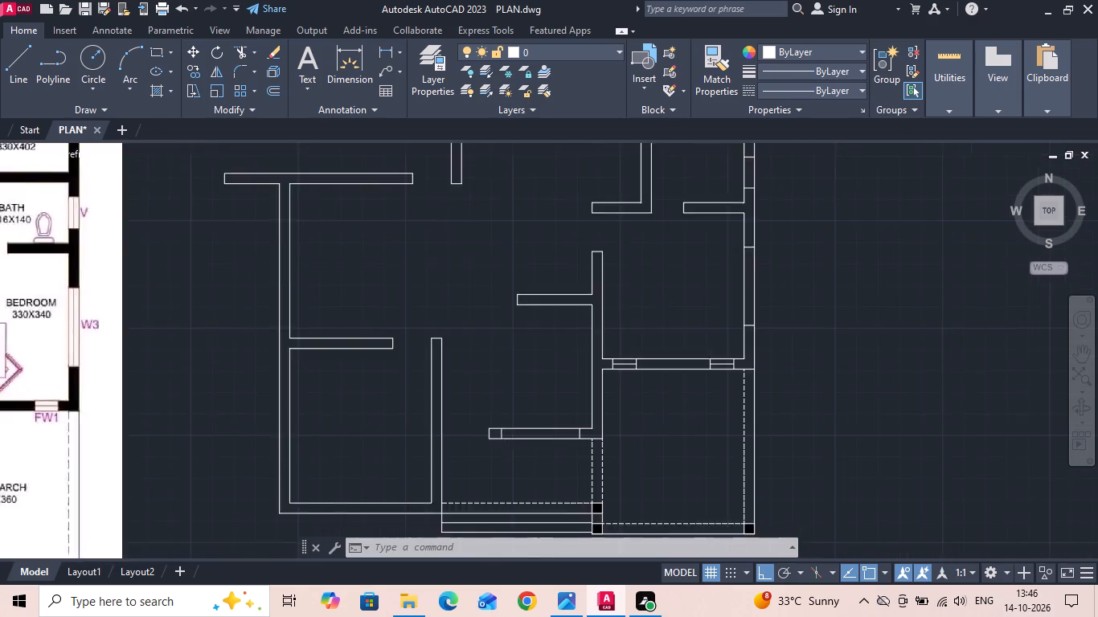
scroll(577, 438, up, 2)
text(L)
key(space)
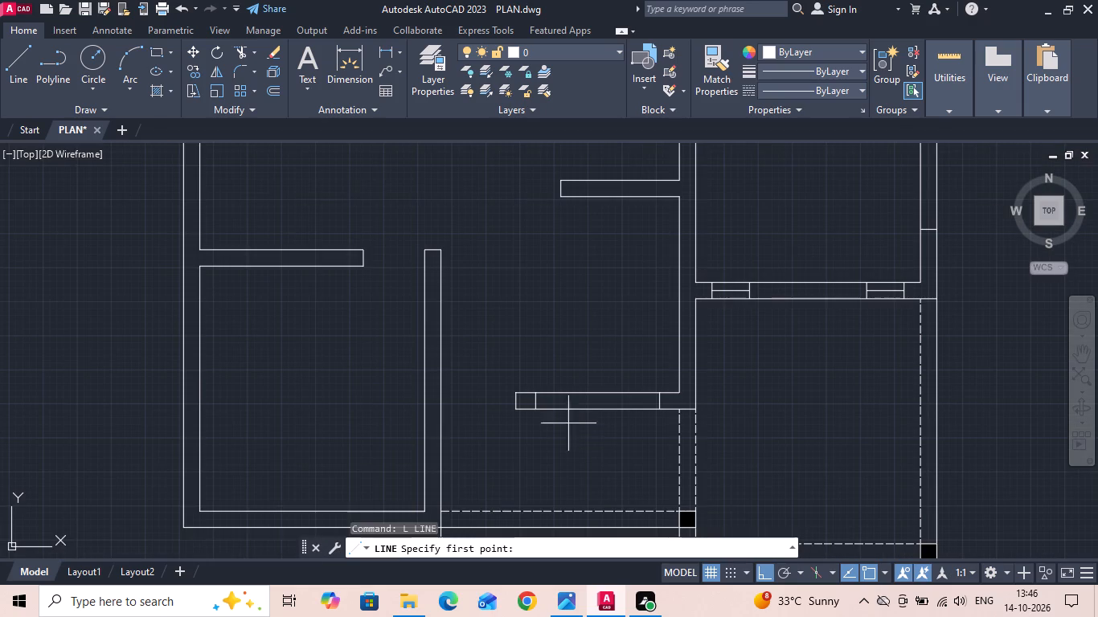
scroll(538, 406, up, 1)
click(526, 398)
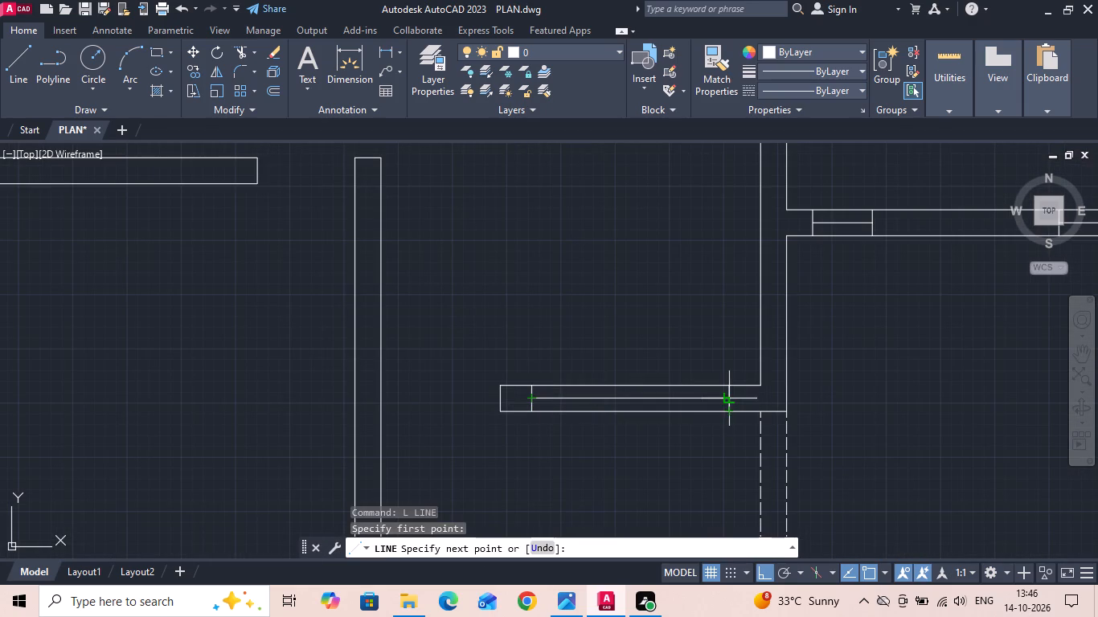
click(733, 398)
key(Escape)
Draw W3's vertical centre line between the midpoints of its two edge lines in the 330X340 bedroom's east wall.
scroll(607, 411, down, 2)
scroll(864, 379, down, 2)
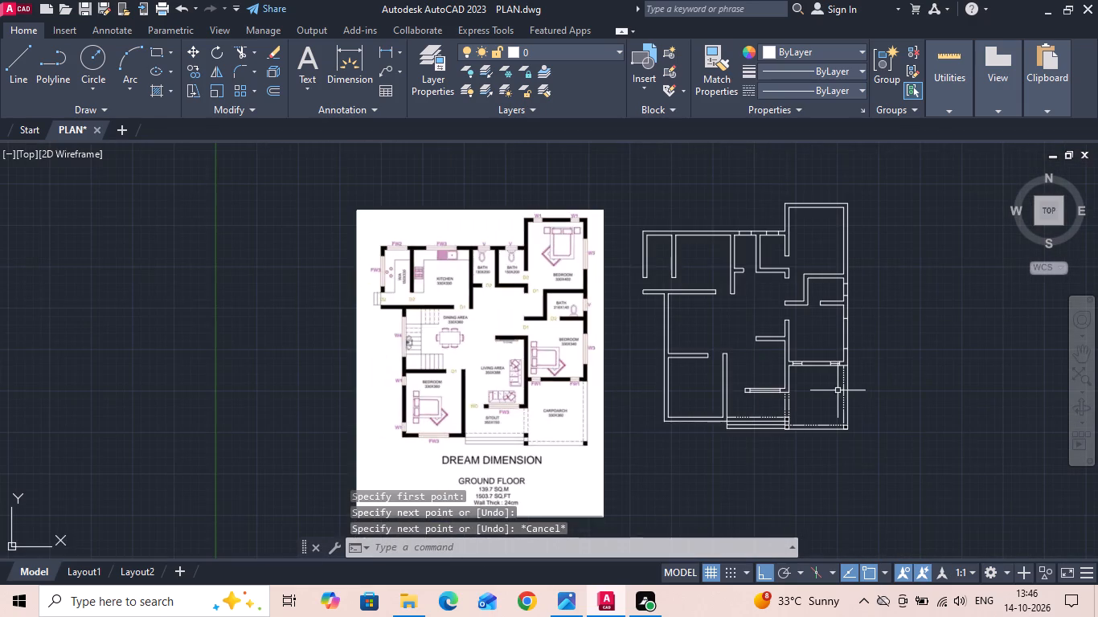
scroll(506, 450, up, 3)
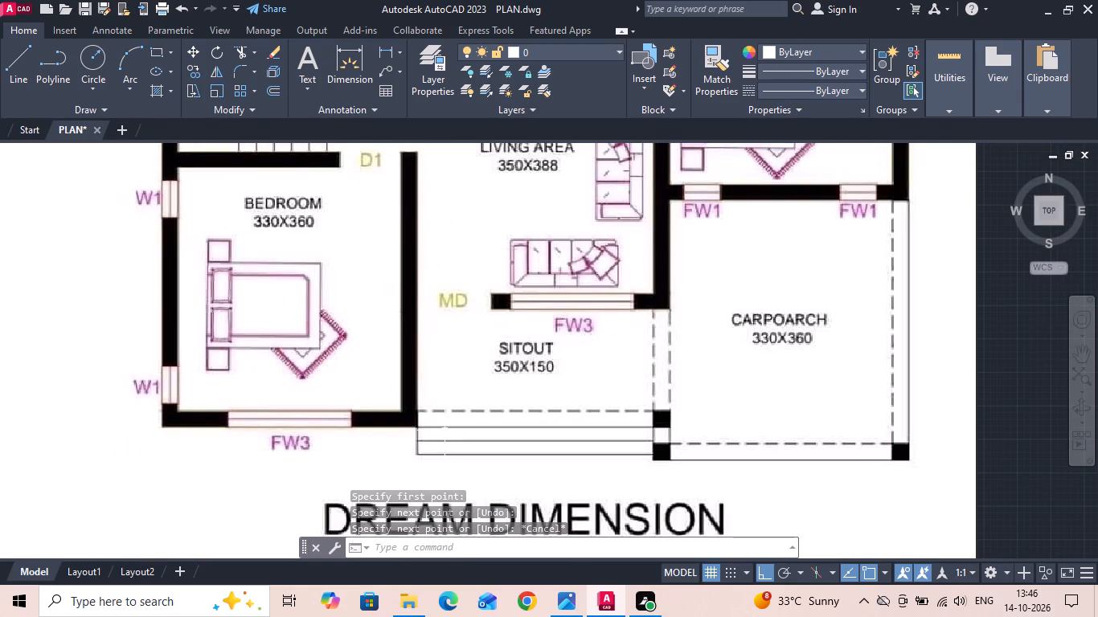
scroll(269, 398, down, 3)
scroll(507, 354, up, 1)
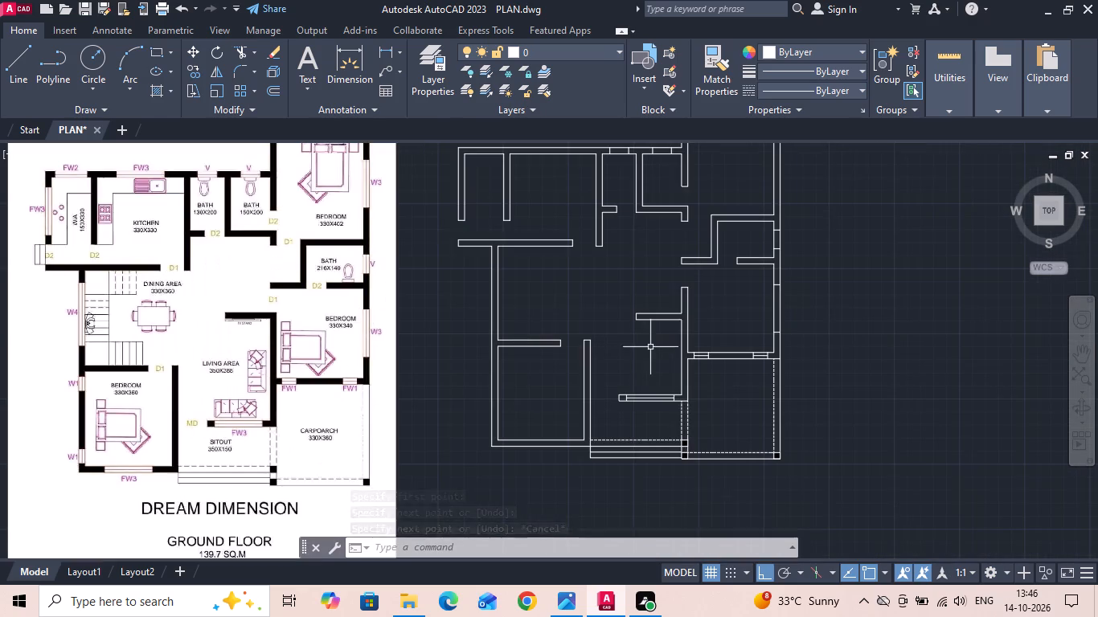
scroll(773, 292, up, 2)
key(space)
click(781, 277)
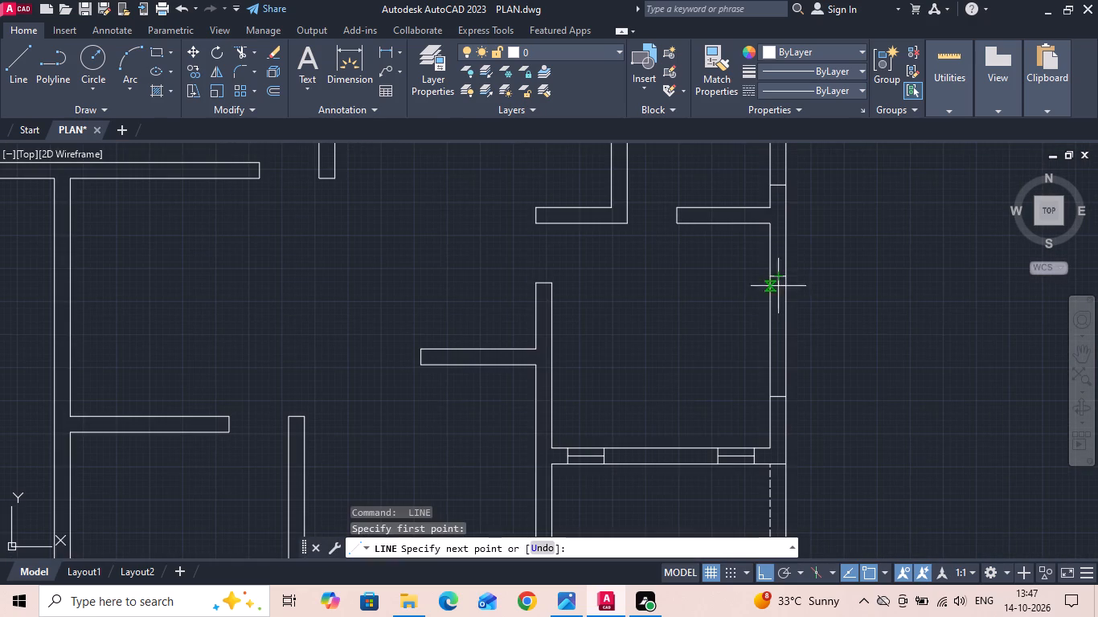
click(778, 399)
key(Escape)
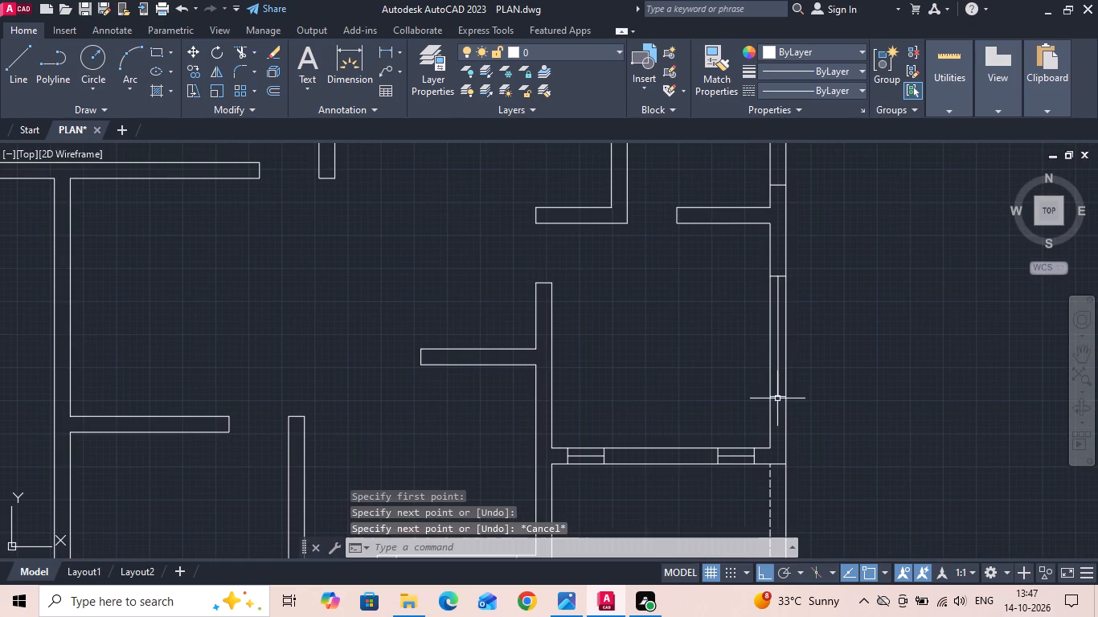
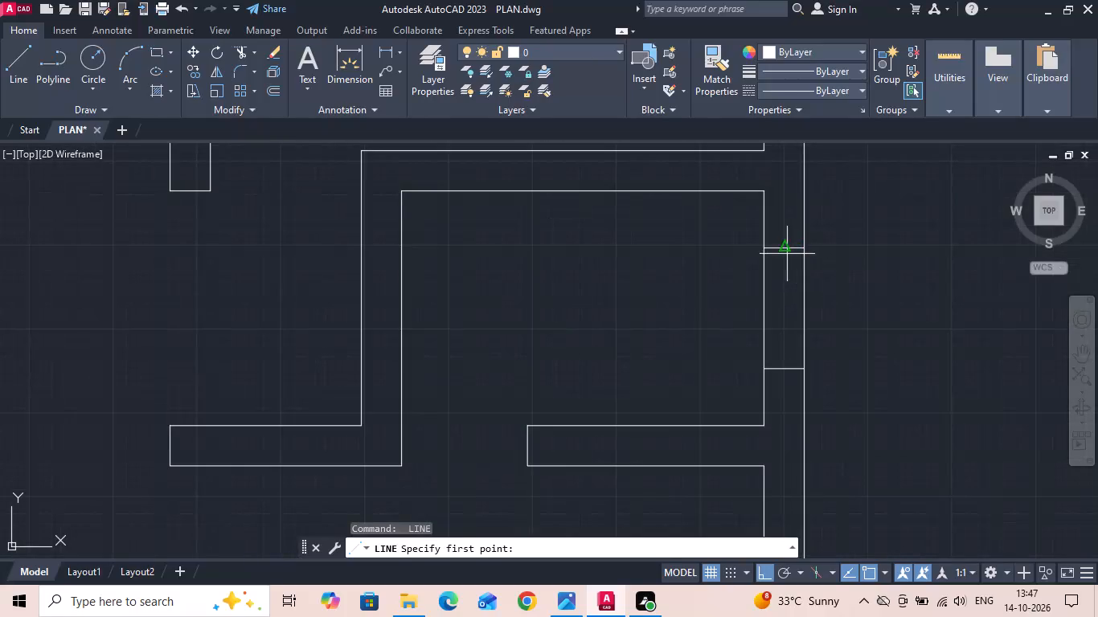
Draw the V window's vertical centre line between the midpoints of its two edge lines in the 216X140 bath's east wall.
click(786, 250)
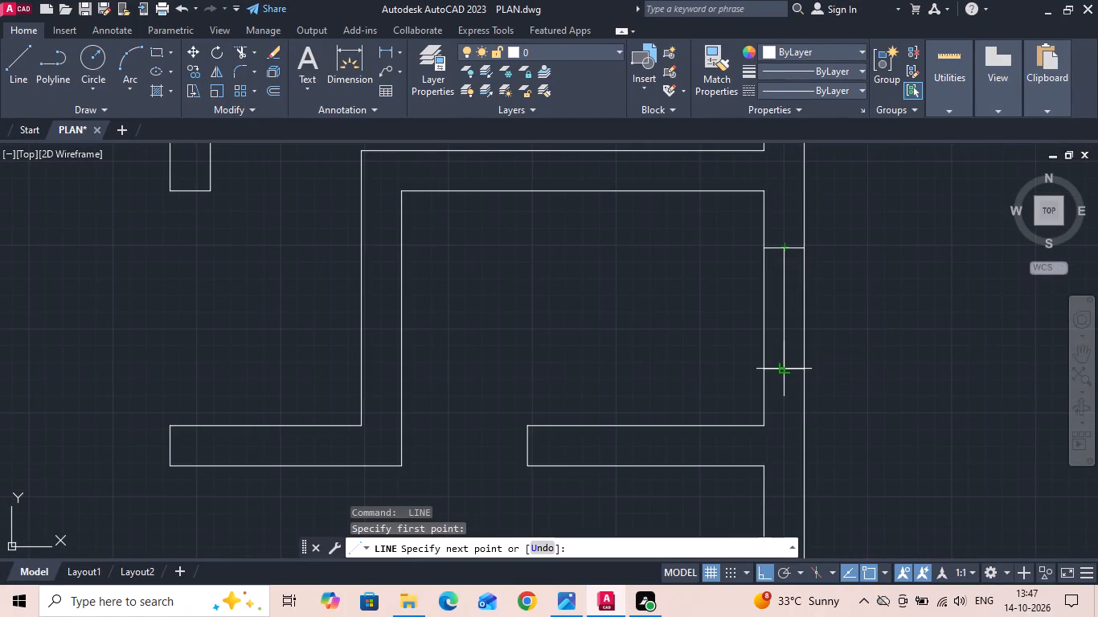
click(781, 372)
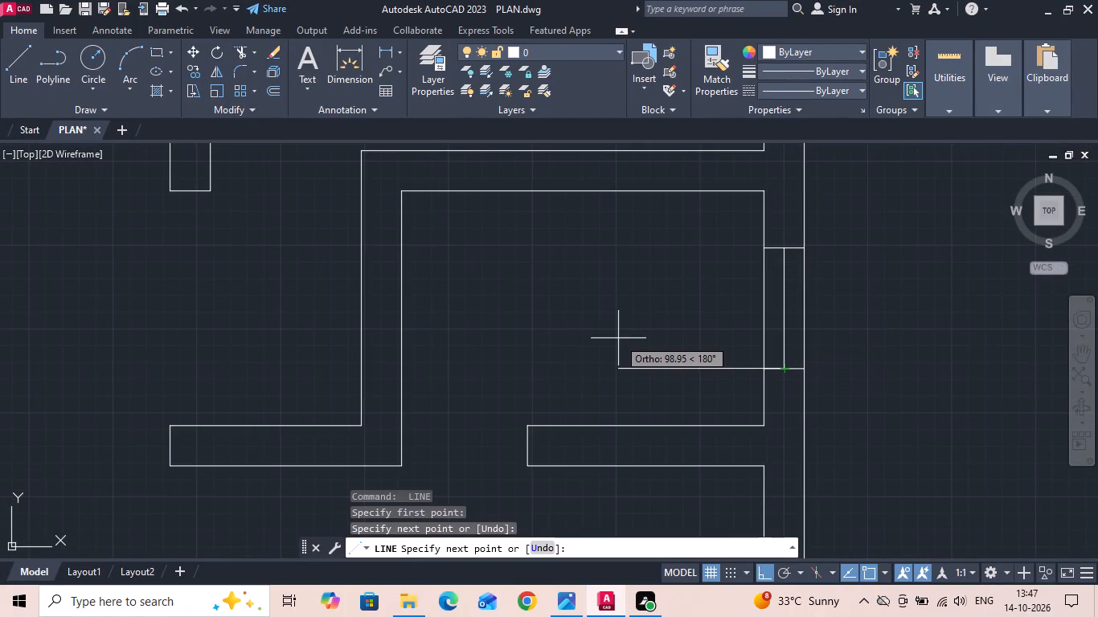
key(Escape)
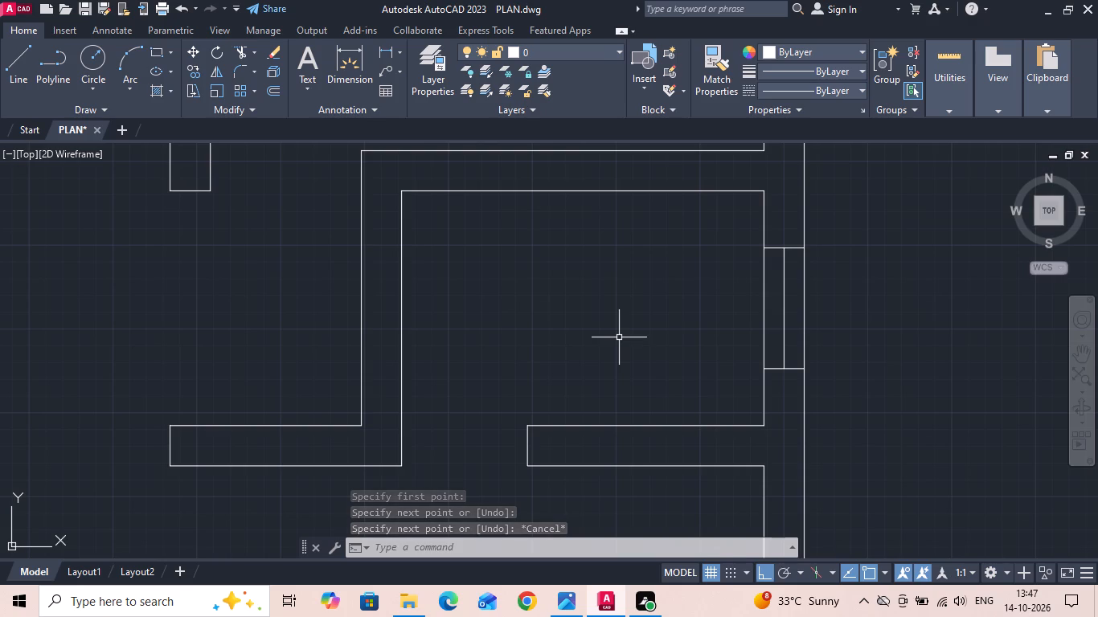
Measure in the reference image the distance from the 330X402 bedroom's inner northwest corner to the nearer W1.
scroll(619, 337, down, 1)
scroll(682, 387, down, 3)
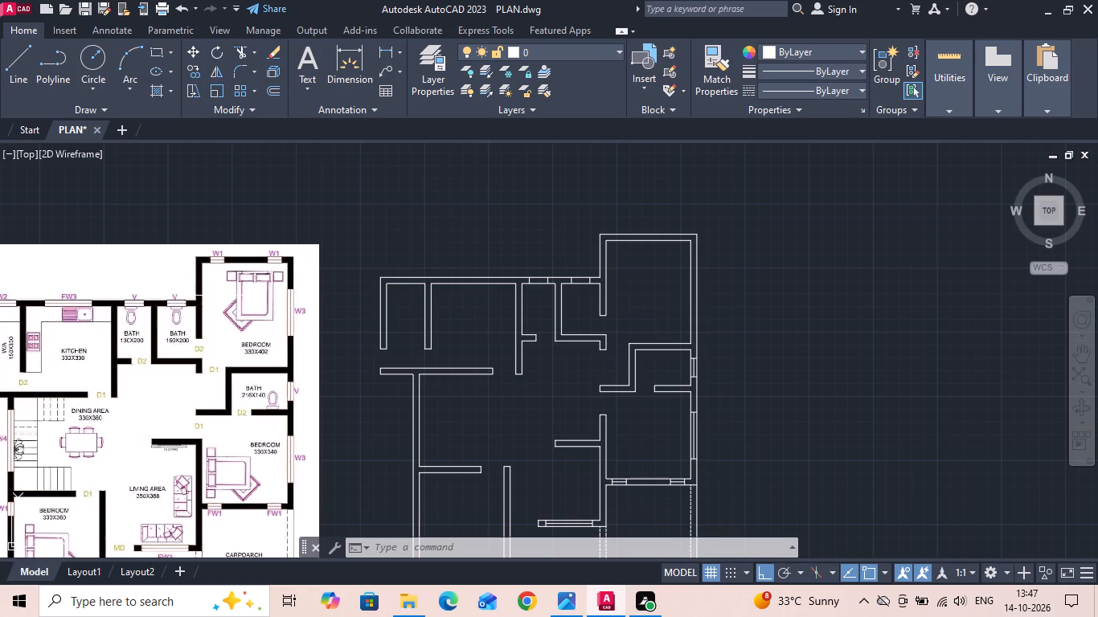
scroll(200, 263, up, 3)
middle_drag(200, 262, 247, 304)
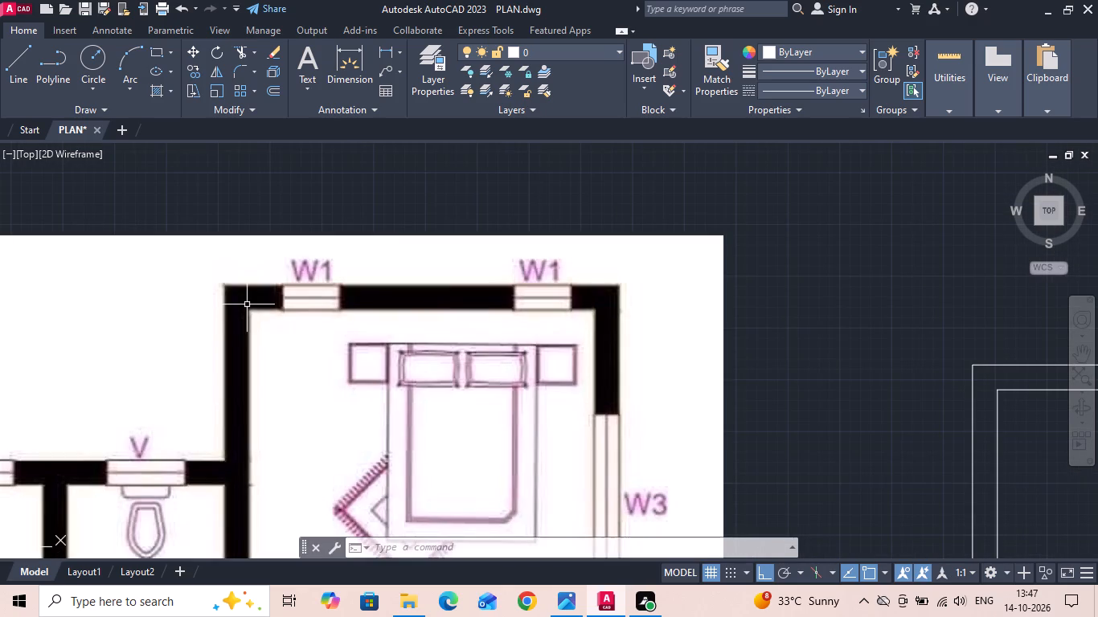
click(387, 52)
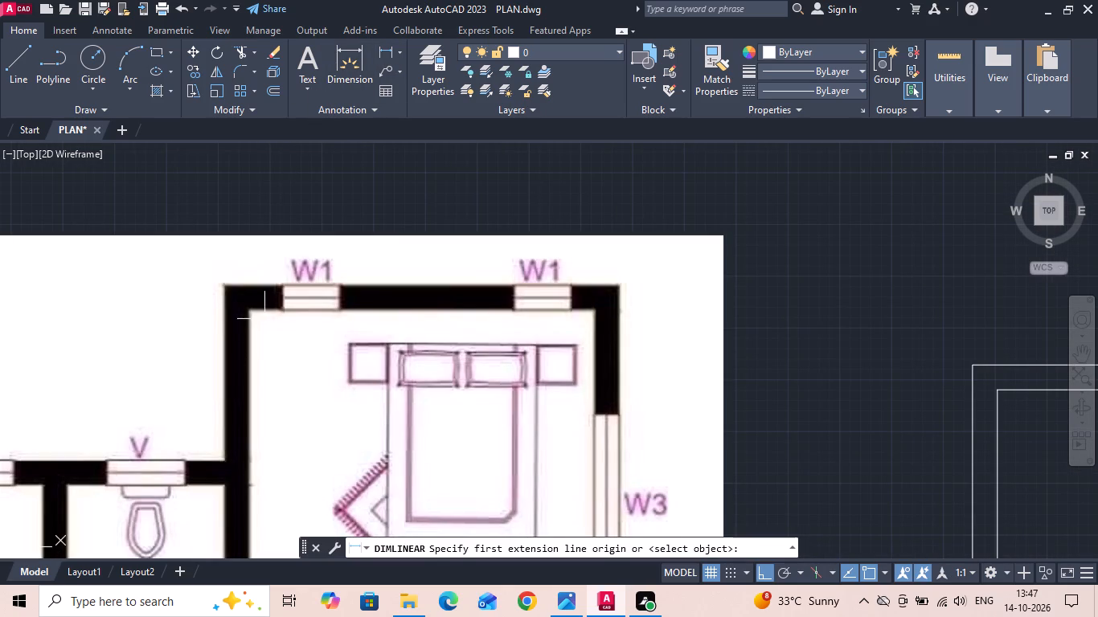
scroll(264, 319, up, 2)
click(223, 297)
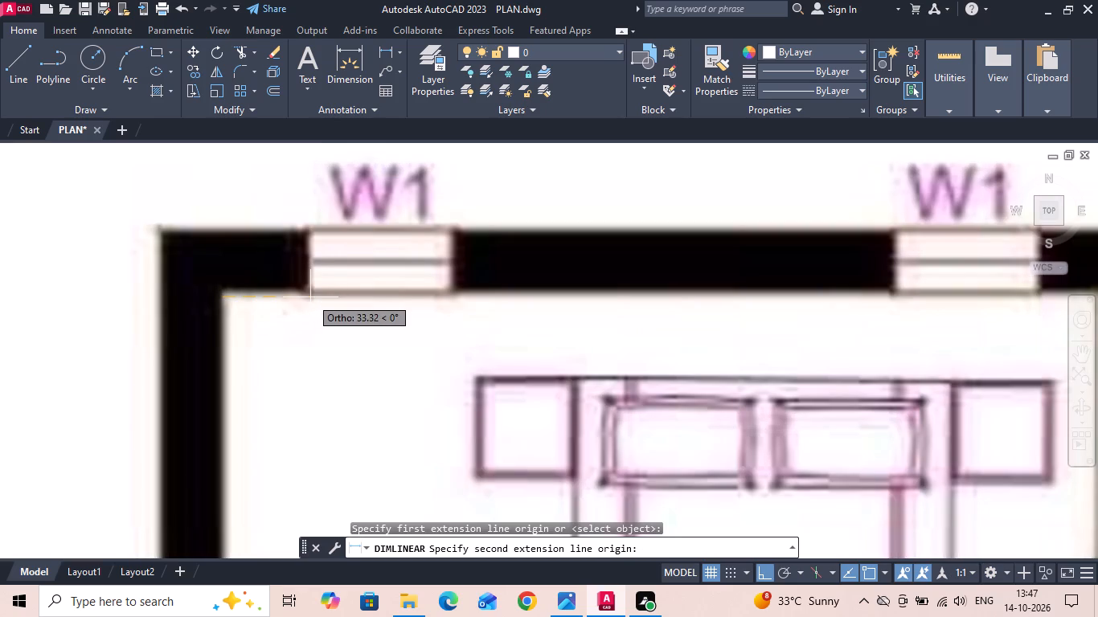
key(Escape)
Measure in the drawing the distance from the 330X340 bedroom's inner west wall face to the western FW1.
scroll(339, 244, down, 3)
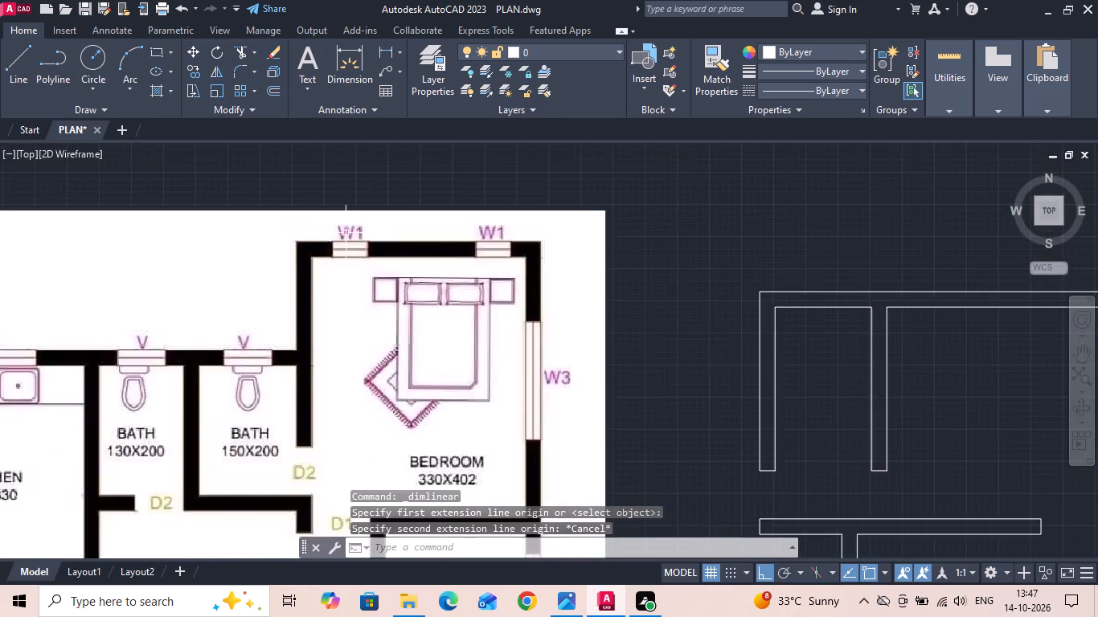
scroll(346, 231, down, 2)
scroll(715, 453, up, 6)
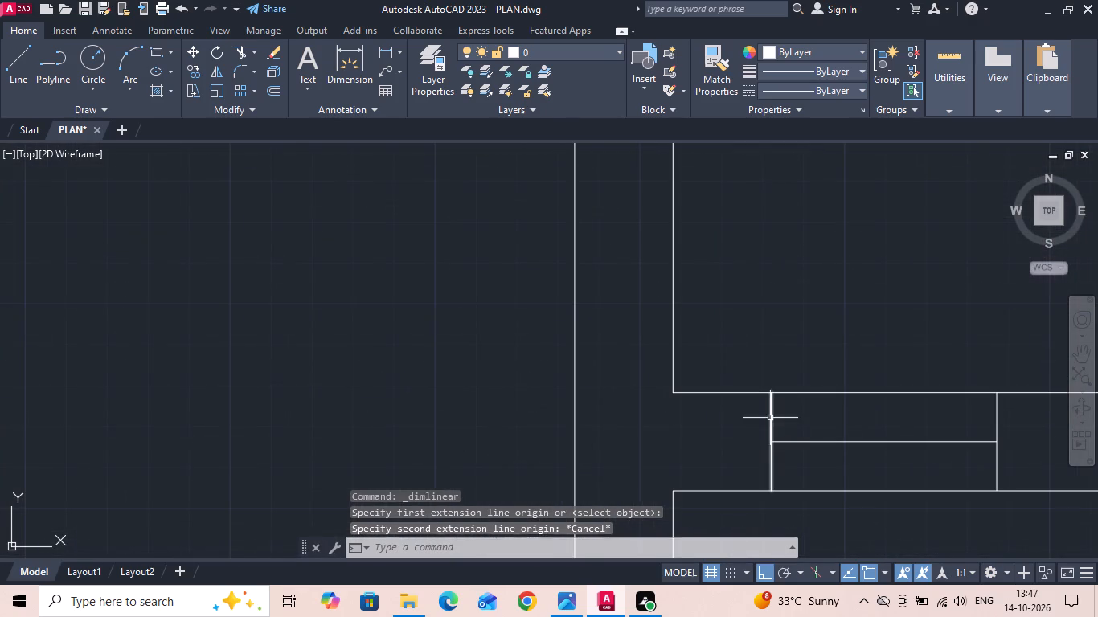
key(space)
click(770, 395)
click(668, 397)
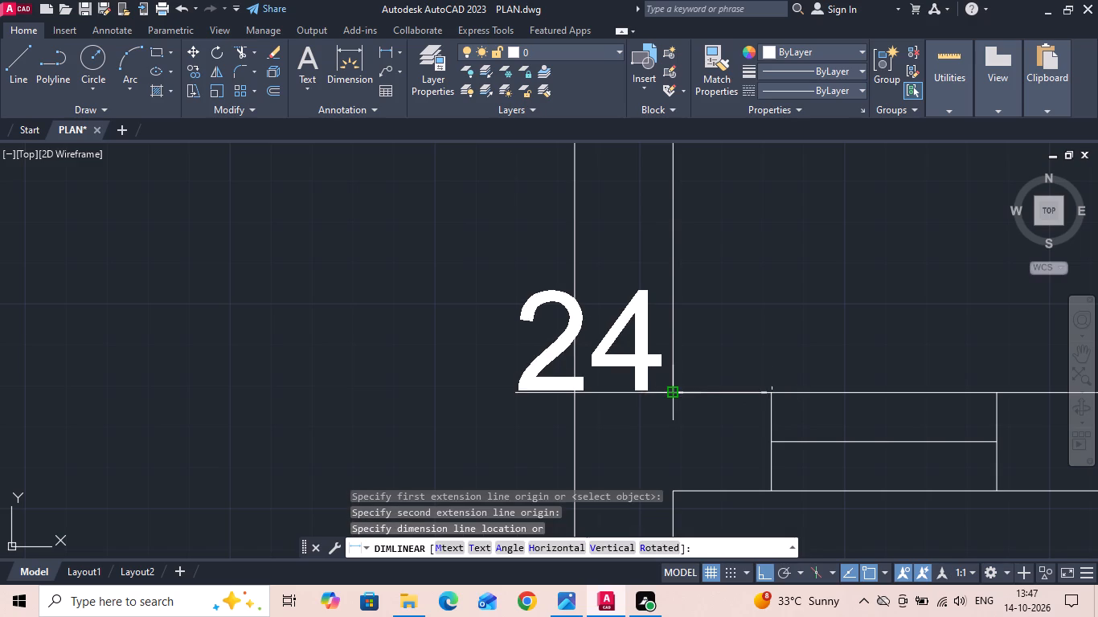
key(Escape)
Measure in the reference image the width of the western FW1 in the 330X340 bedroom's south wall.
scroll(667, 396, down, 3)
scroll(768, 408, down, 4)
scroll(764, 442, up, 2)
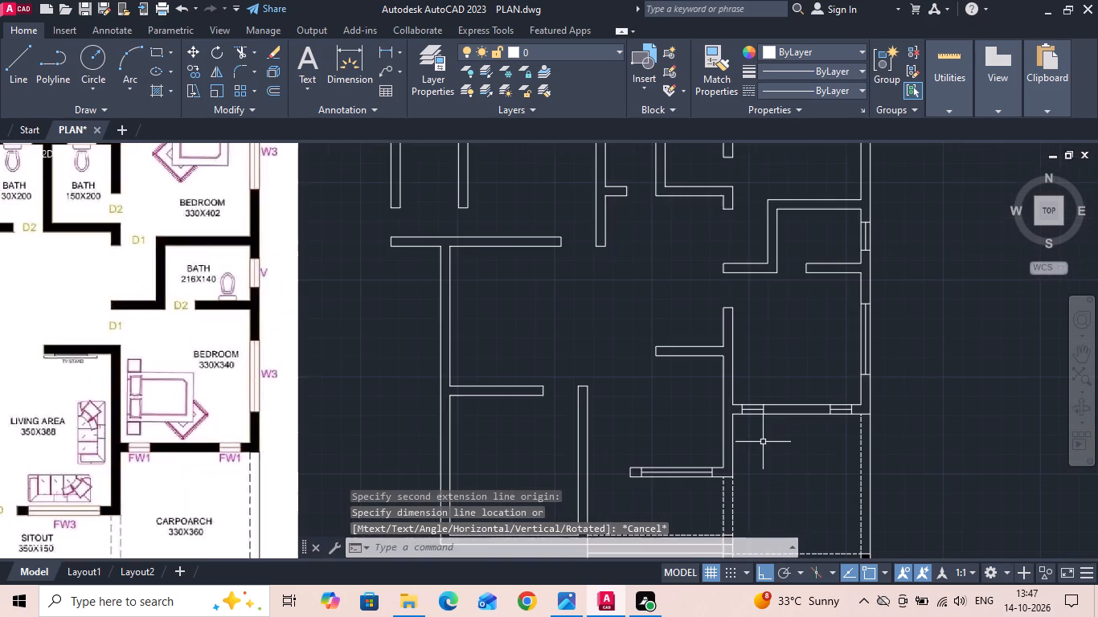
scroll(763, 442, down, 1)
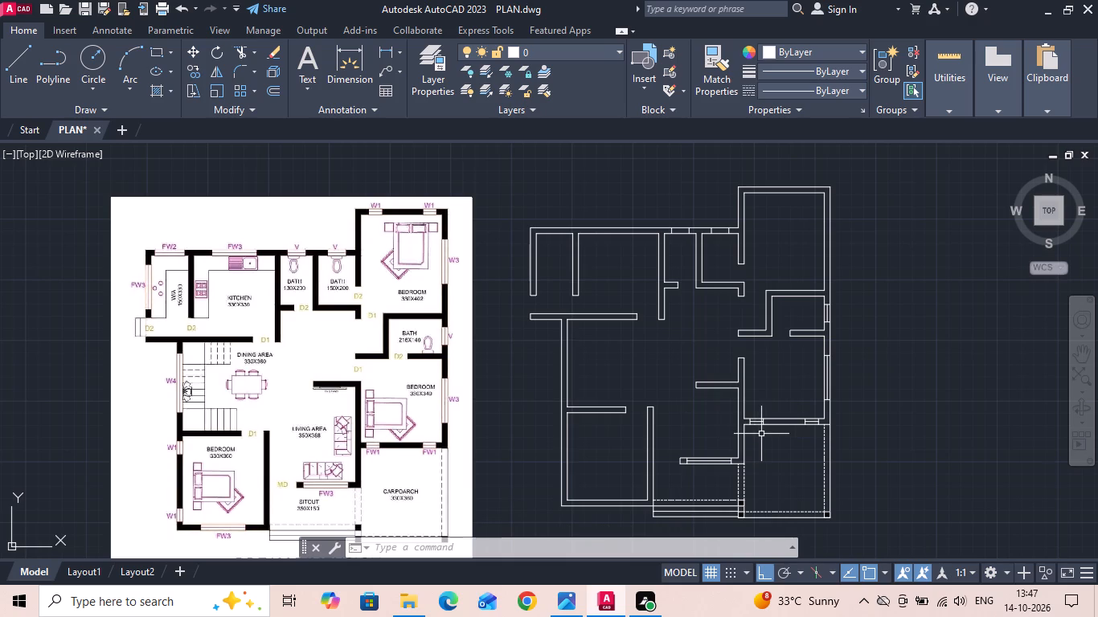
scroll(397, 452, up, 4)
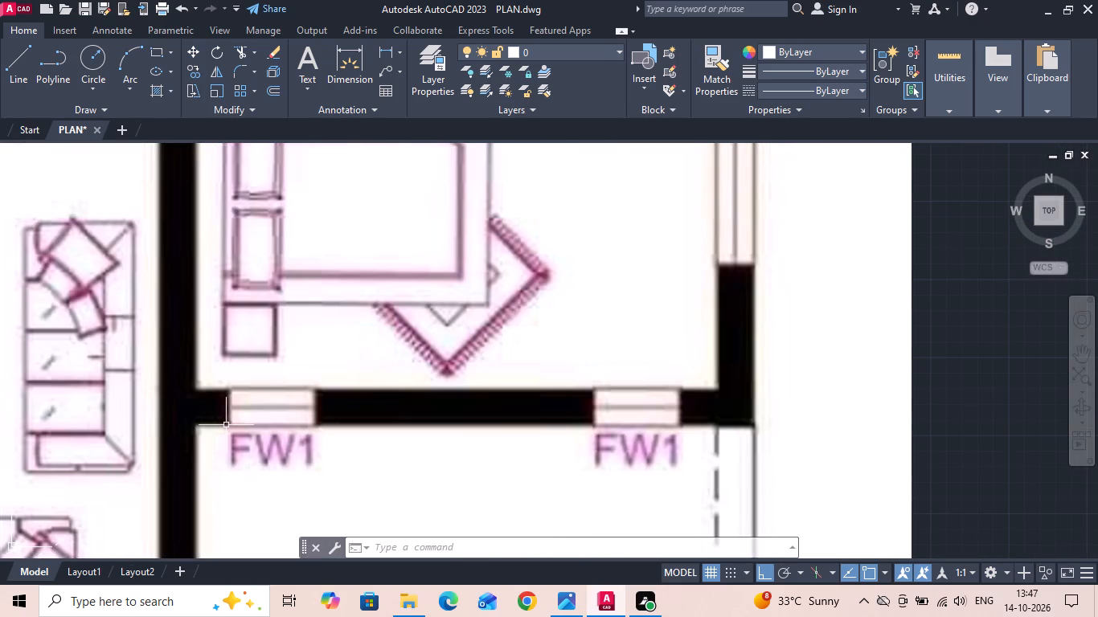
key(space)
click(228, 419)
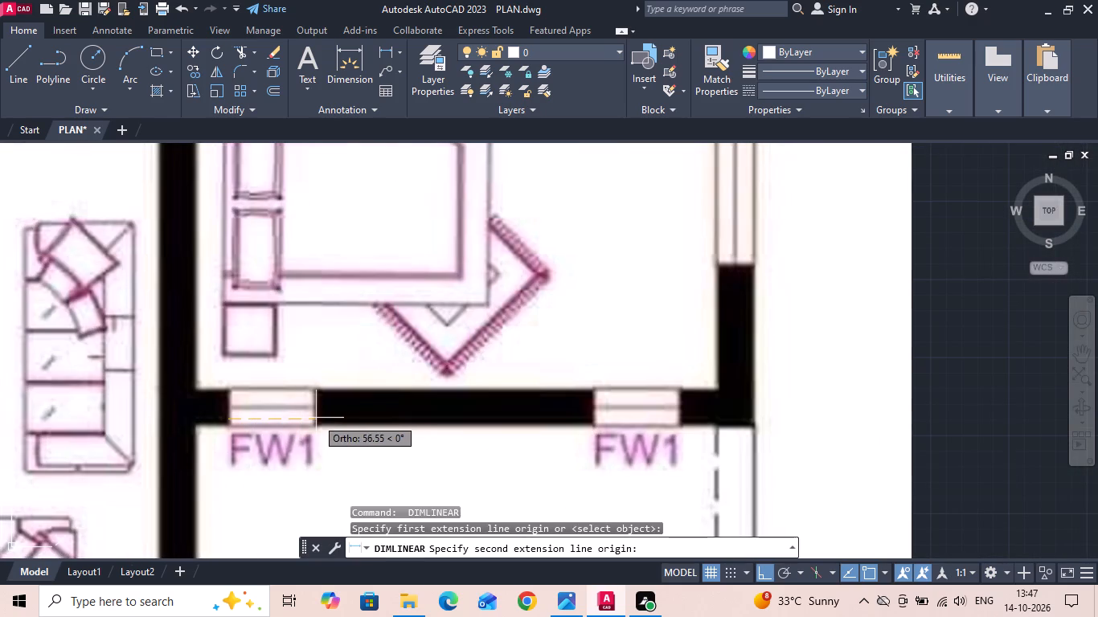
key(Escape)
Measure in the reference image the width of the western W1 in the 330X402 bedroom's north wall.
scroll(401, 434, down, 4)
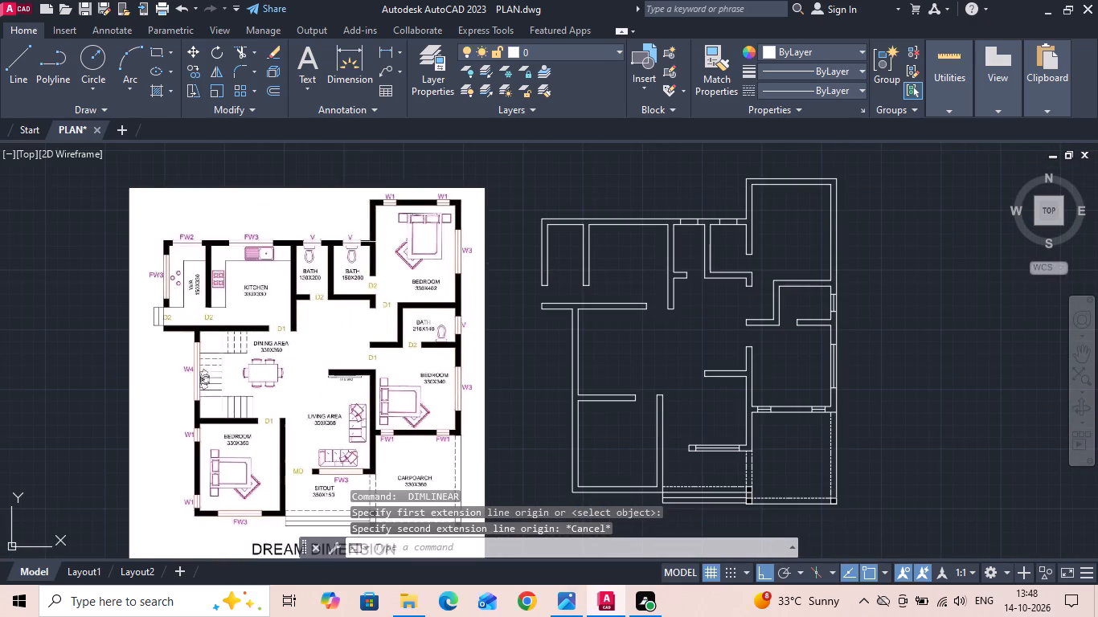
middle_drag(380, 207, 394, 295)
scroll(394, 295, up, 5)
key(space)
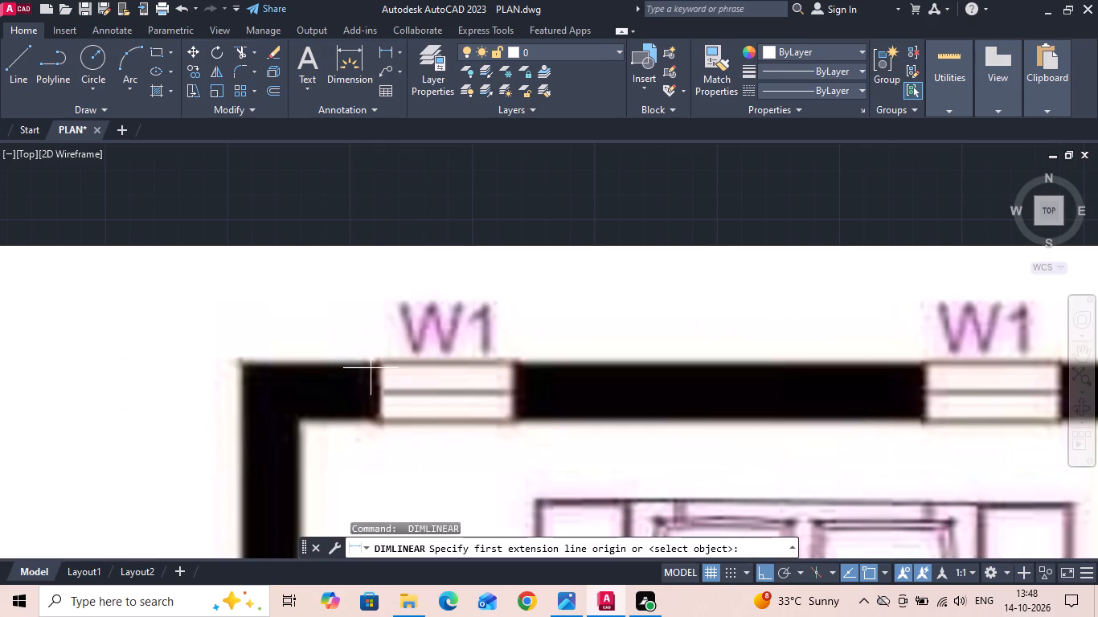
click(378, 380)
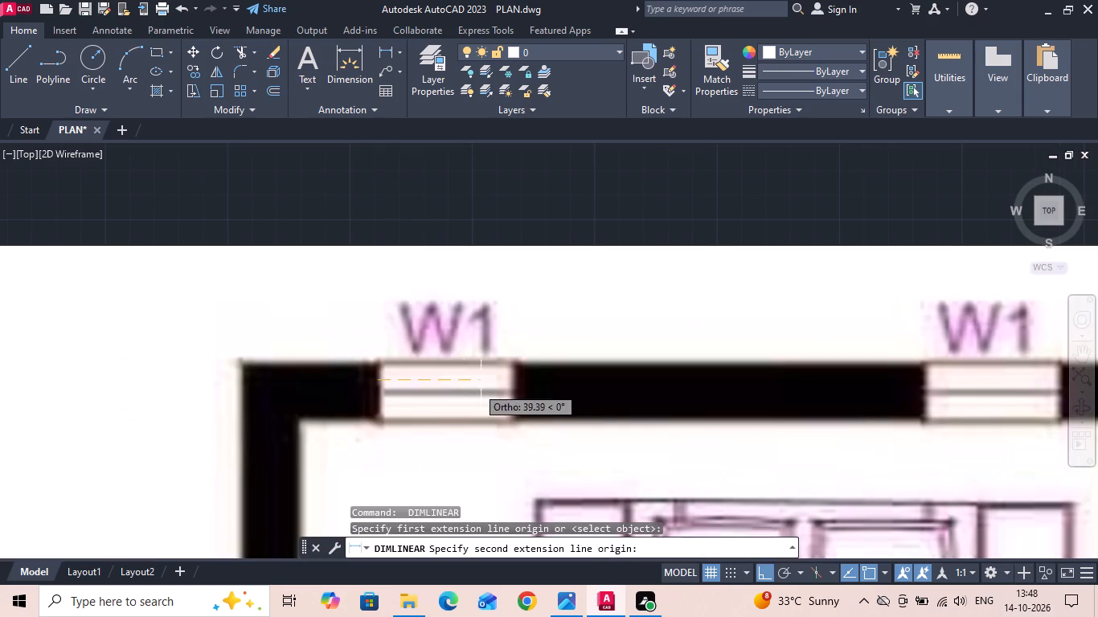
key(Escape)
Copy both FW1 windows from the 330X340 bedroom's south wall into the 330X402 bedroom's north wall as W1, aligned to its inner northwest corner.
scroll(453, 317, down, 6)
scroll(384, 296, down, 1)
scroll(583, 405, up, 1)
scroll(487, 362, up, 2)
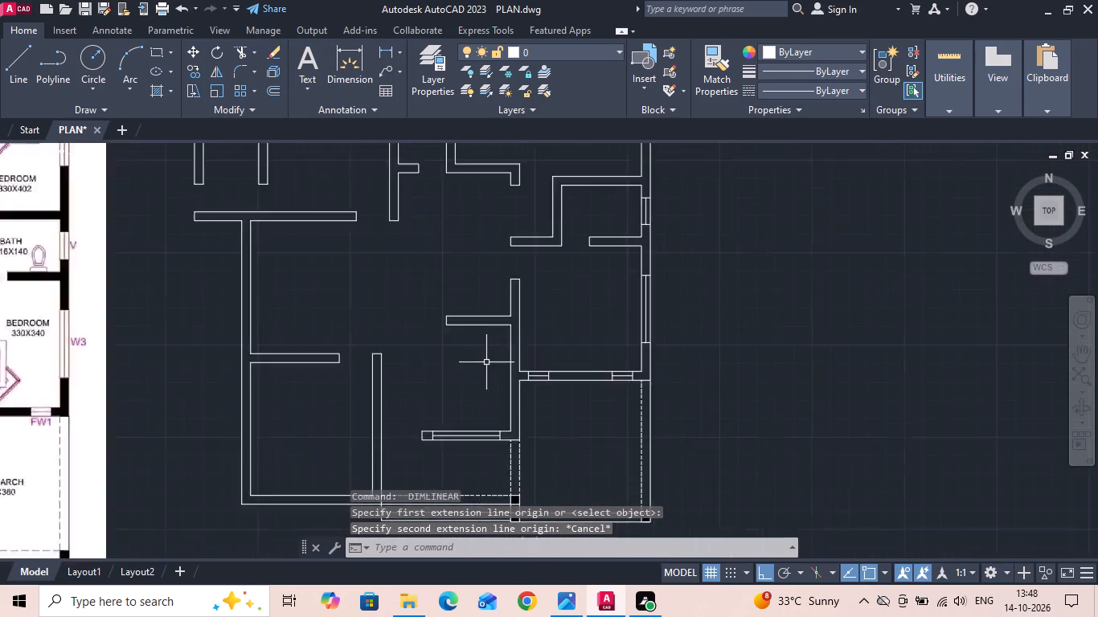
scroll(486, 362, up, 2)
drag(543, 360, 549, 374)
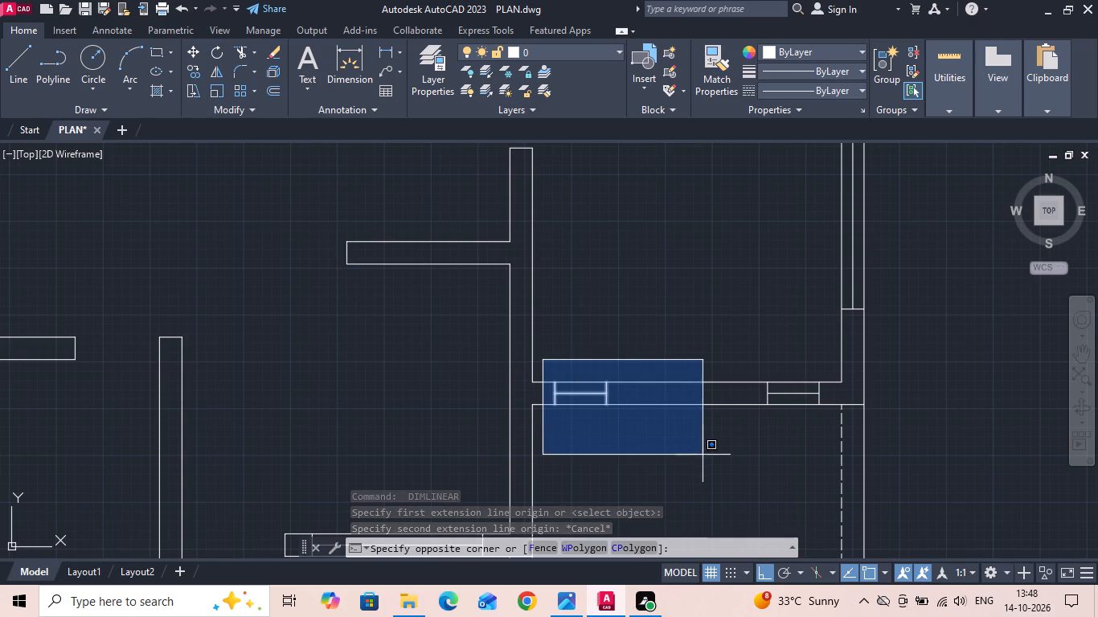
click(826, 436)
right_click(664, 313)
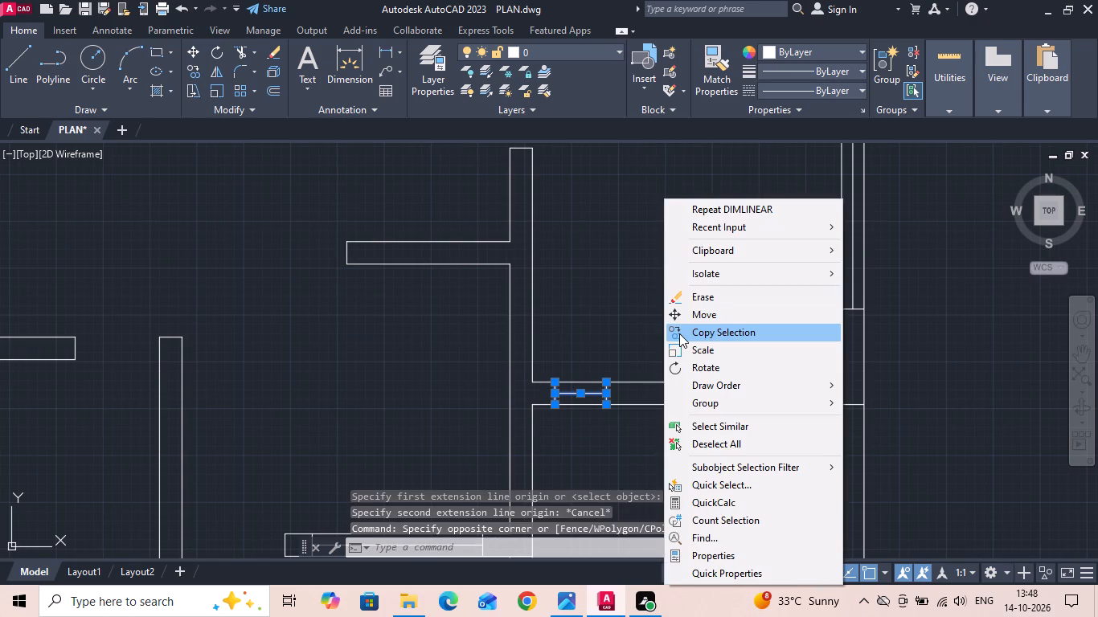
click(680, 333)
click(532, 407)
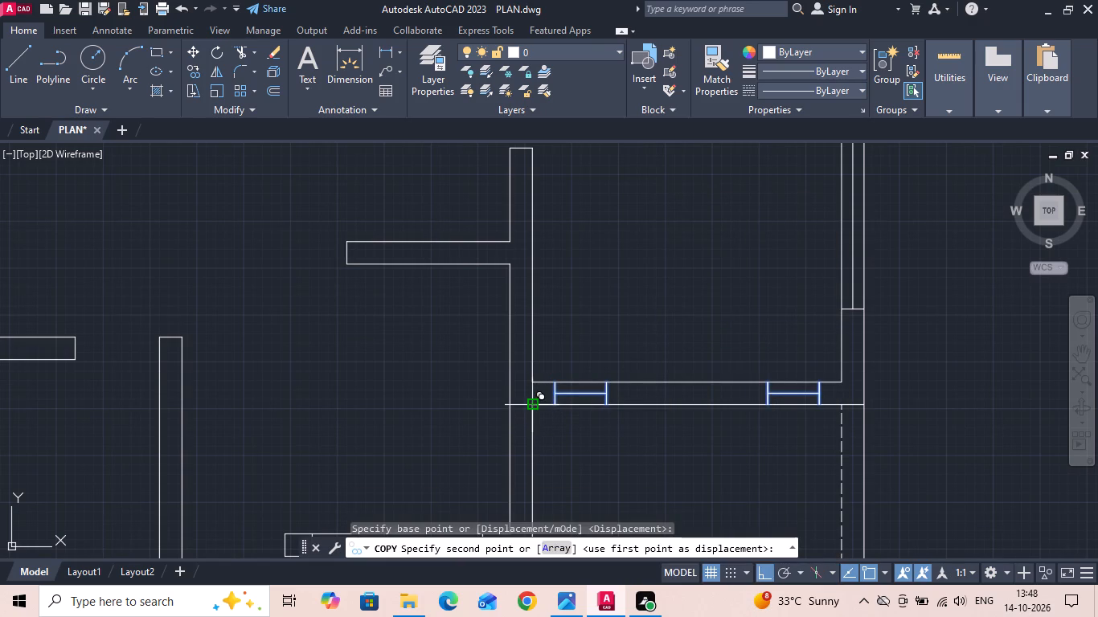
scroll(531, 409, down, 3)
middle_drag(525, 259, 533, 443)
scroll(547, 374, up, 4)
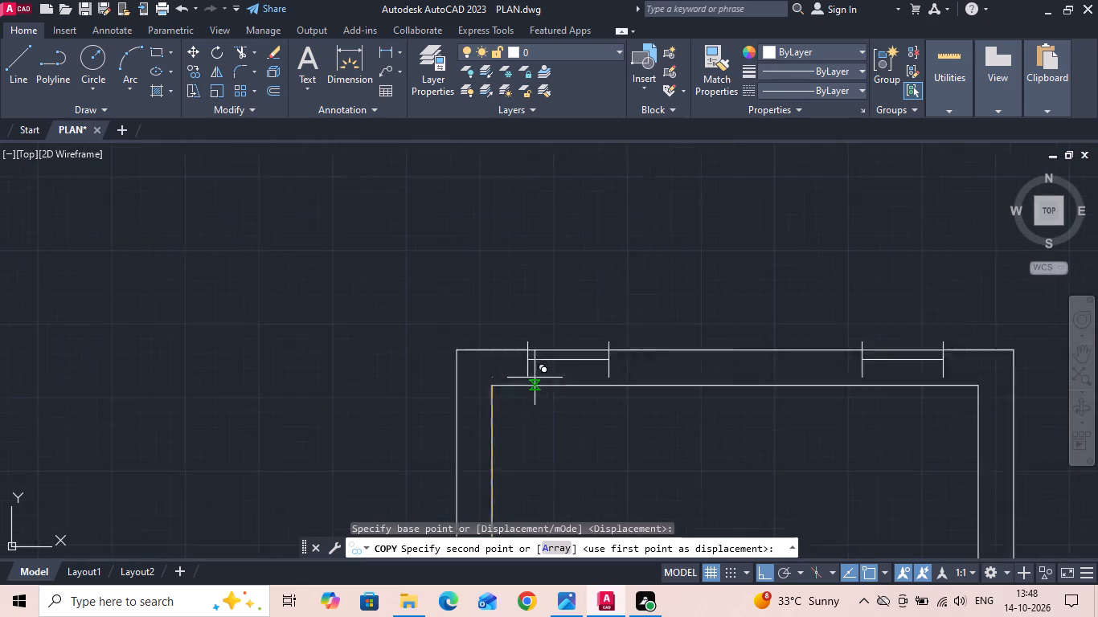
scroll(535, 378, up, 1)
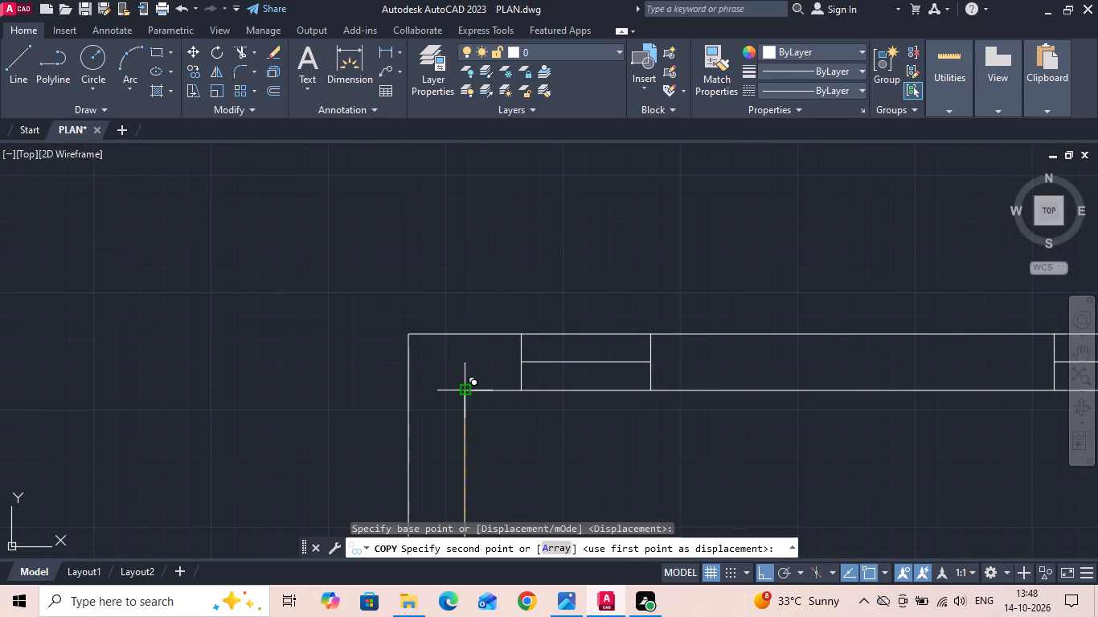
click(463, 391)
key(Escape)
Check in the reference image how the eastern W1's edge lines up with the eastern FW1, using a temporary vertical line.
scroll(534, 313, down, 3)
scroll(725, 257, down, 2)
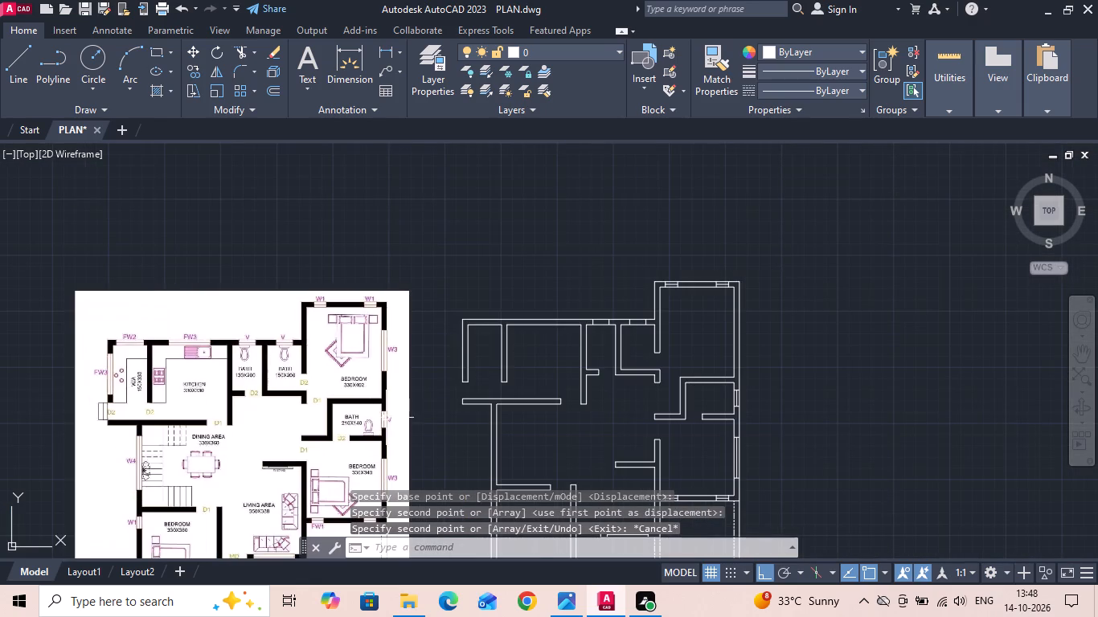
text(L)
key(space)
scroll(356, 333, up, 2)
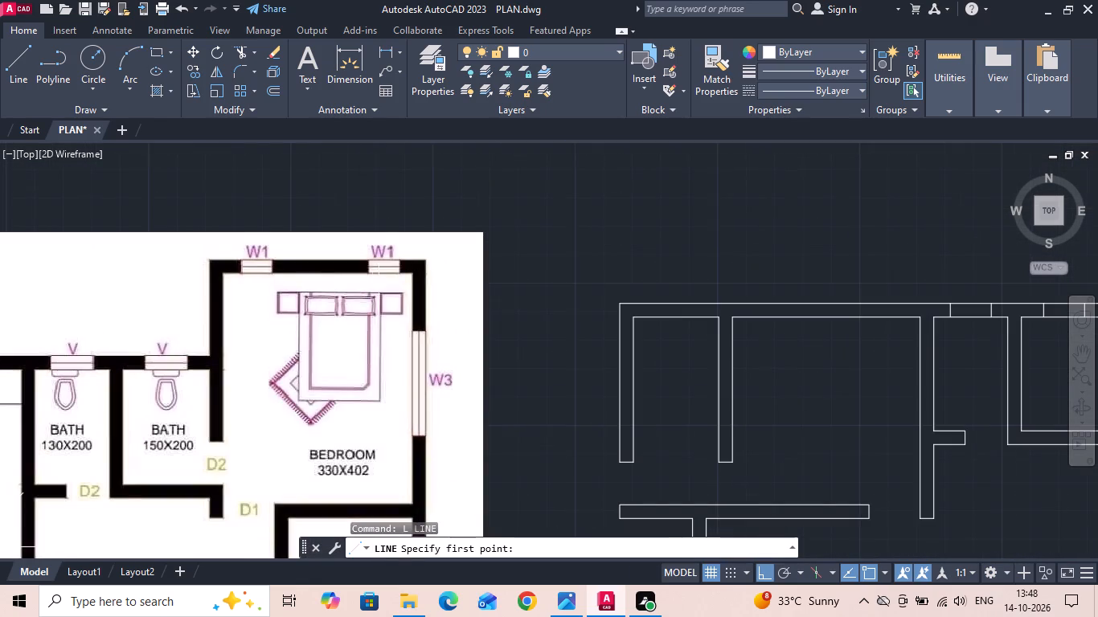
scroll(391, 267, up, 2)
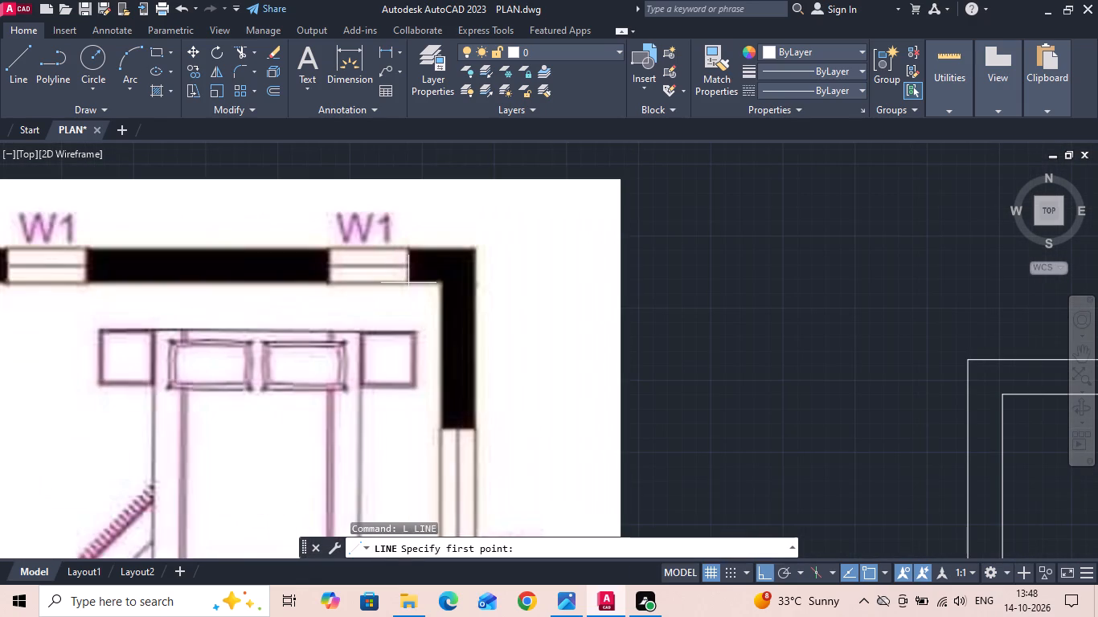
click(408, 283)
middle_drag(395, 406, 411, 317)
scroll(425, 249, down, 2)
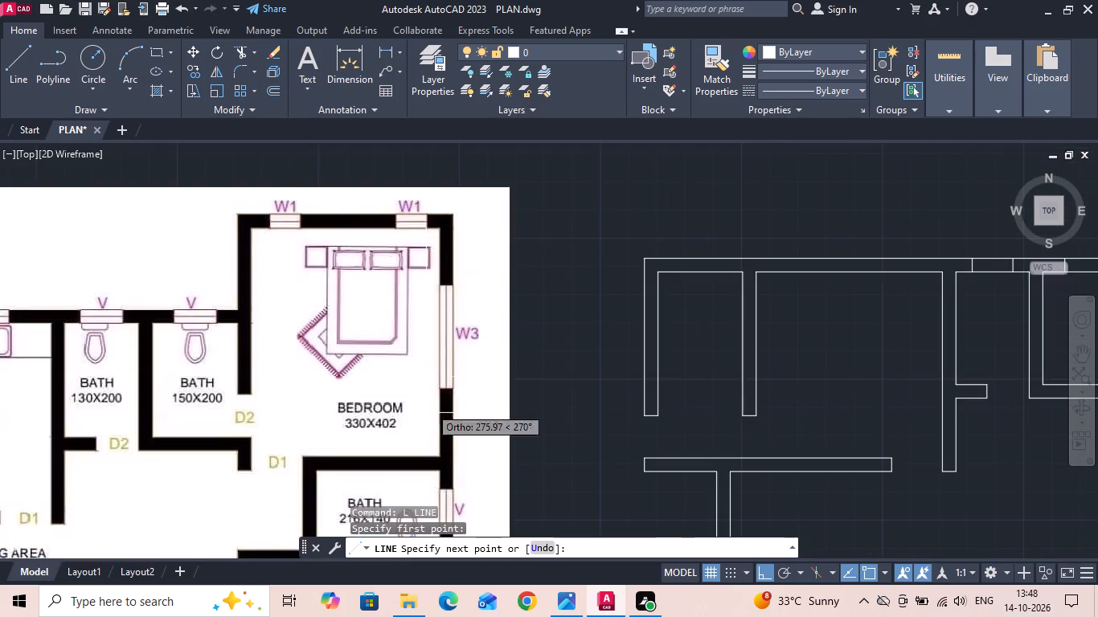
middle_drag(429, 435, 445, 227)
middle_drag(445, 382, 463, 224)
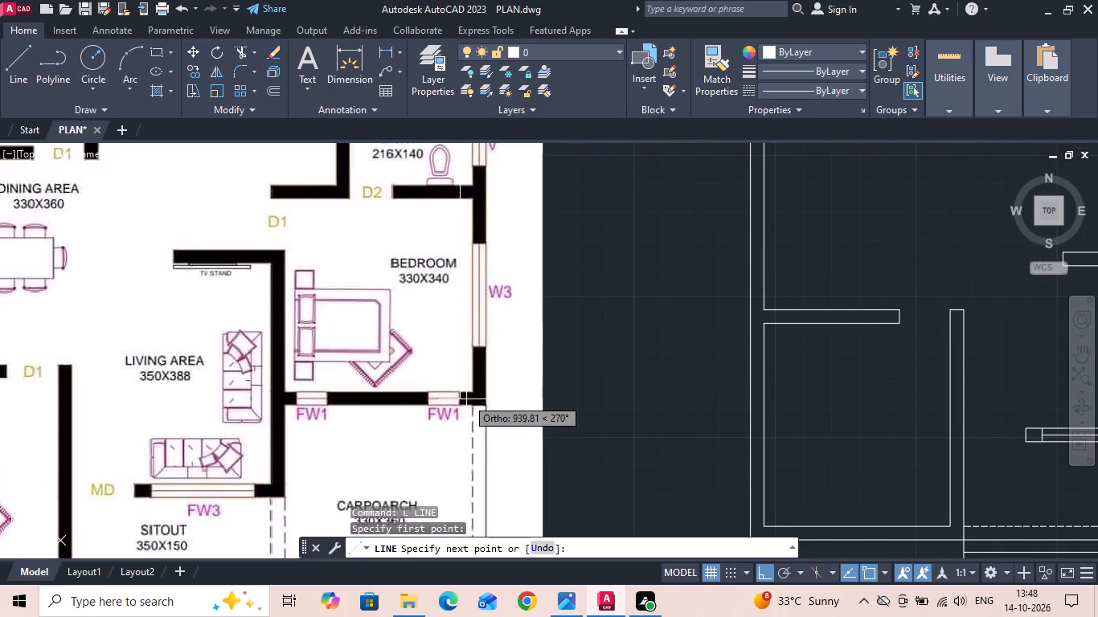
key(Escape)
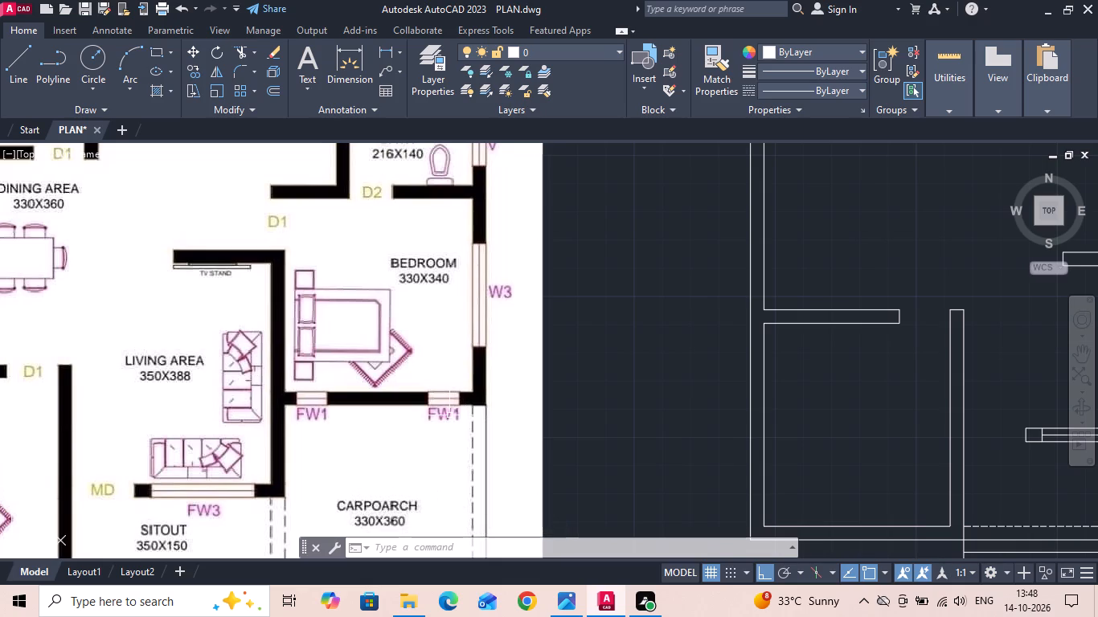
Save the PLAN drawing.
key(ctrl+s)
key(ctrl+s)
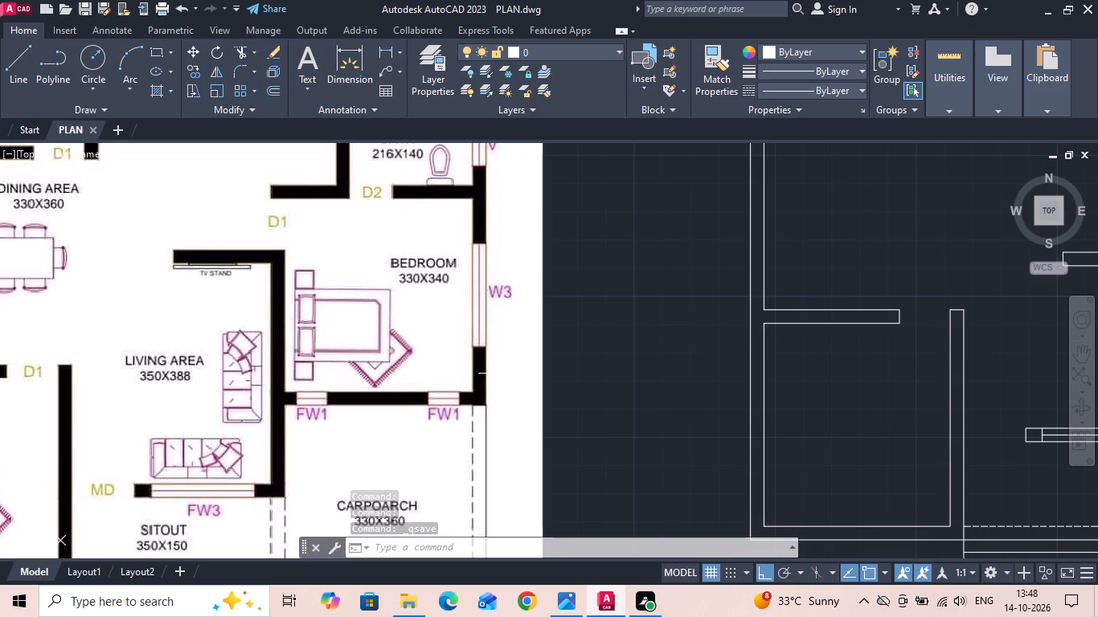
key(ctrl+s)
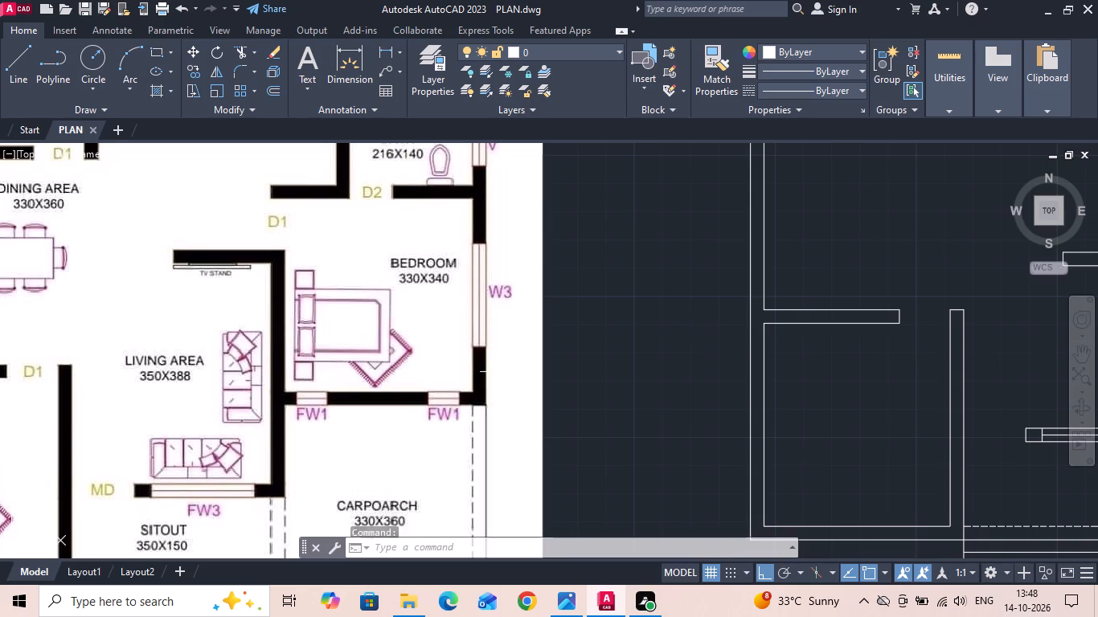
key(ctrl+s)
key(ctrl+s)
key(ctrl+s)
key(ctrl+s)
key(ctrl+s)
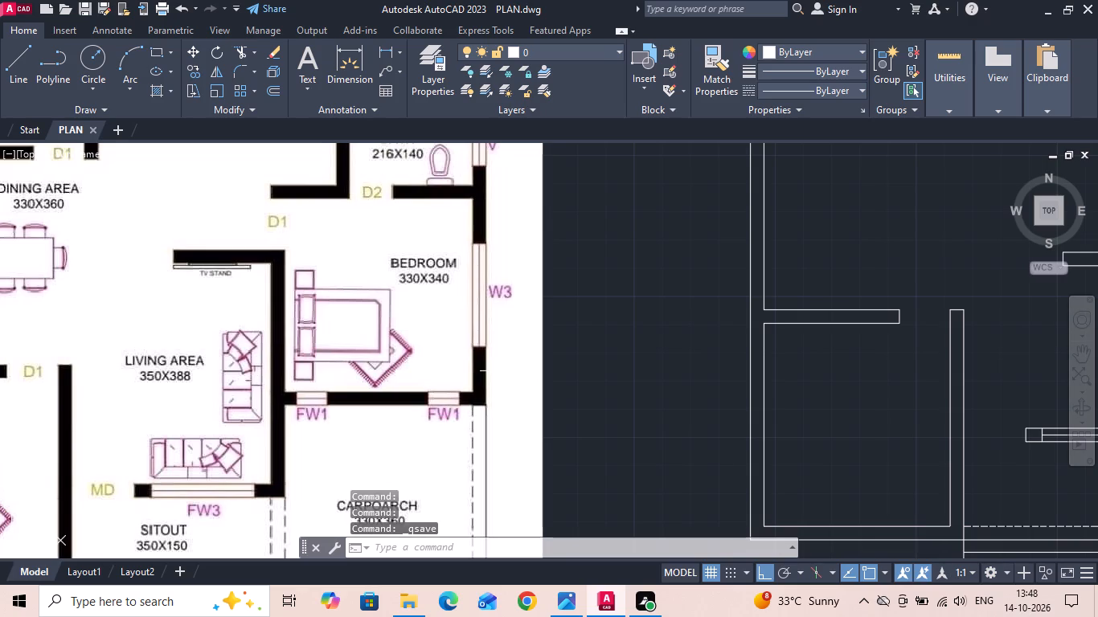
key(ctrl+s)
key(ctrl+s)
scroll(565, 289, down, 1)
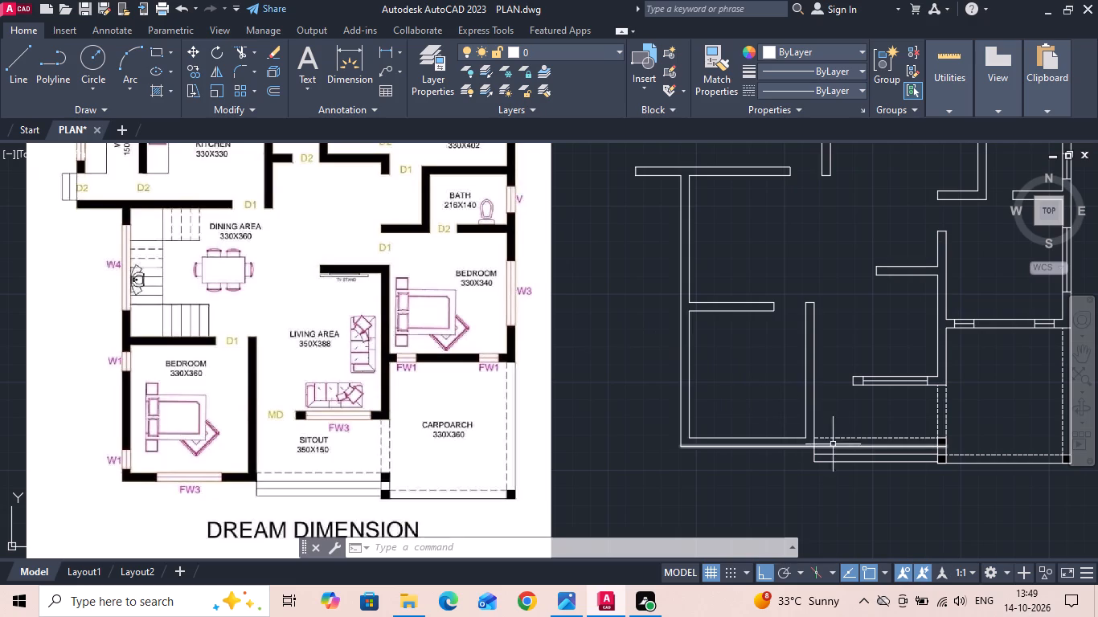
Copy the FW3 window from the living area's south wall to the midpoint of the 330X360 bedroom's south wall.
scroll(874, 427, up, 3)
drag(807, 299, 810, 288)
middle_drag(838, 249, 837, 251)
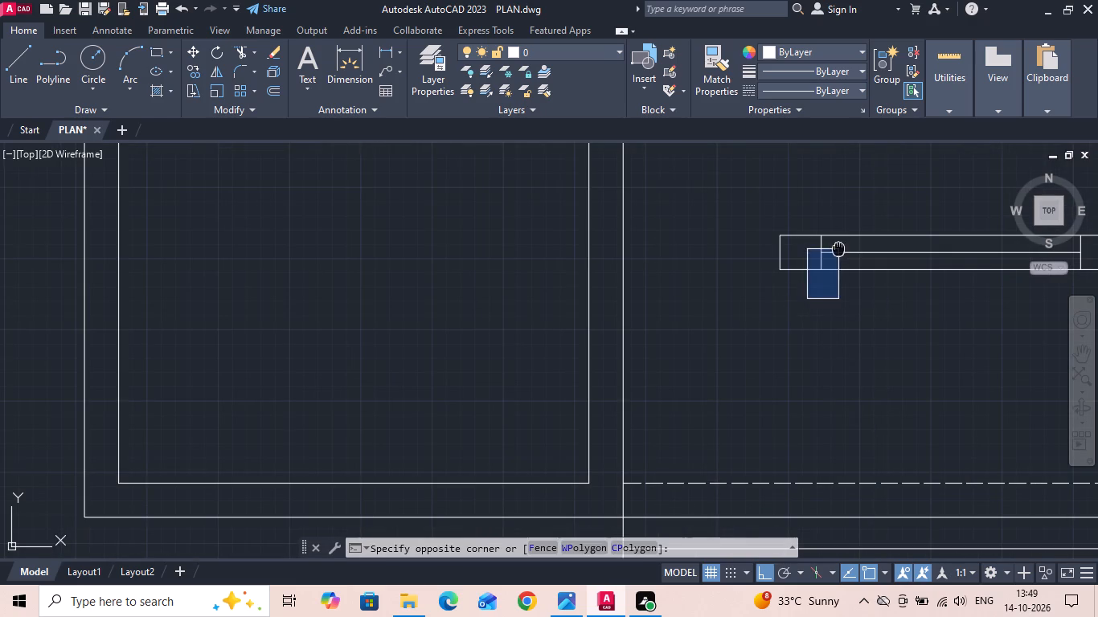
middle_drag(837, 251, 645, 352)
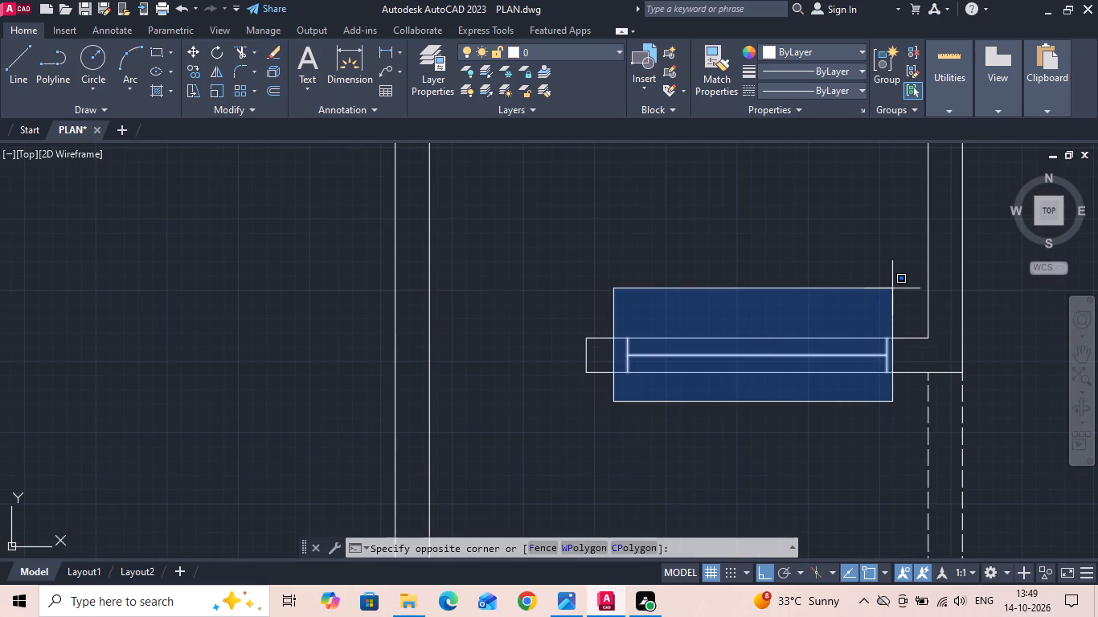
click(893, 288)
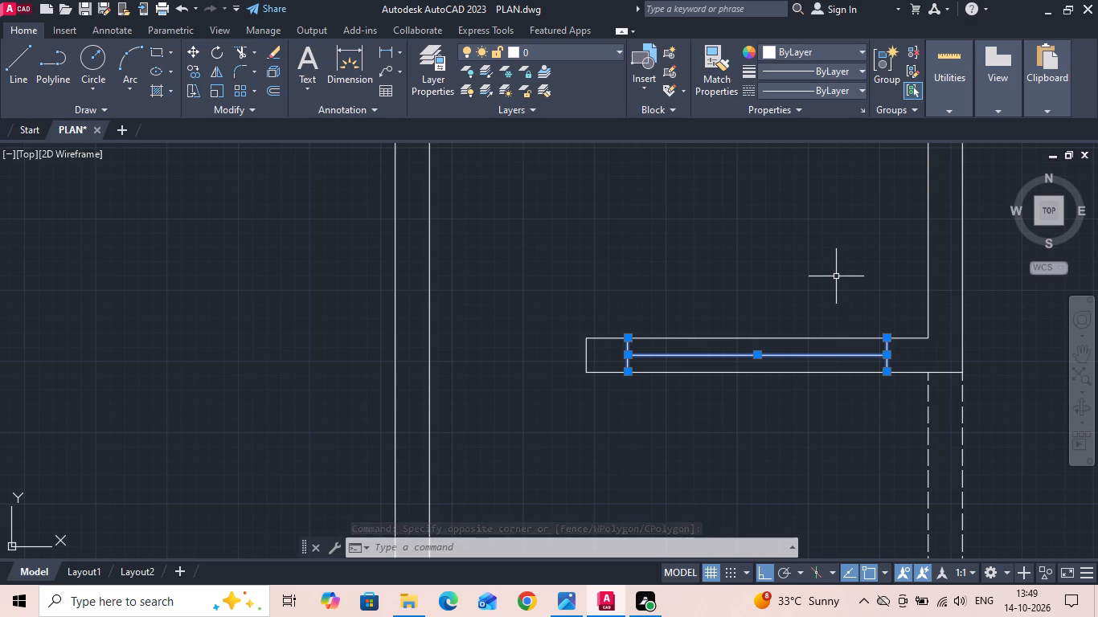
right_click(816, 271)
click(854, 333)
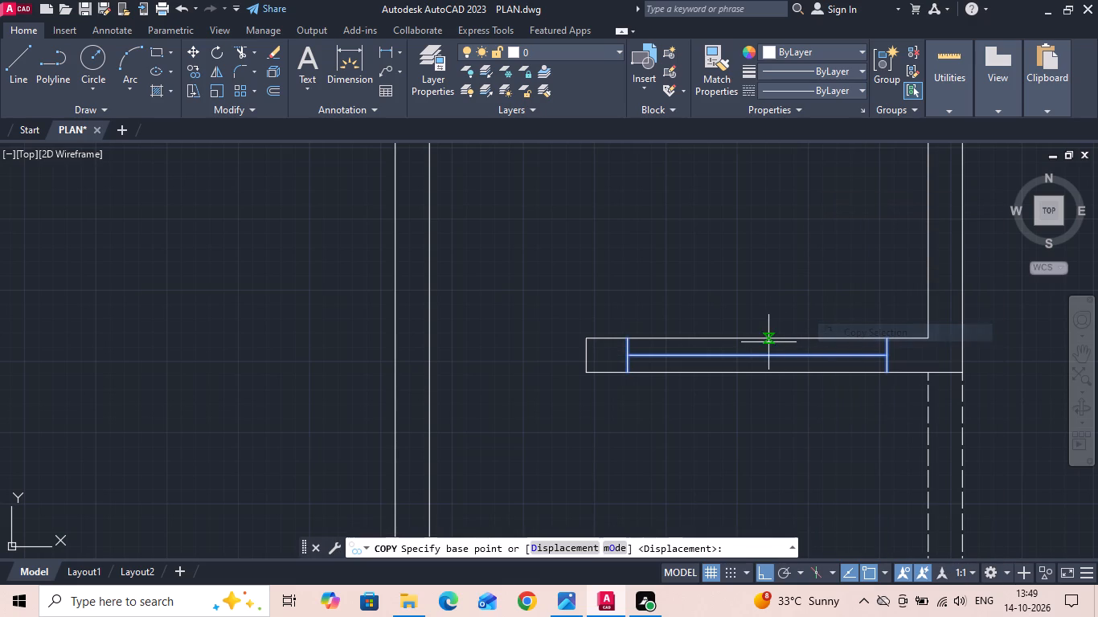
click(757, 338)
scroll(794, 295, down, 2)
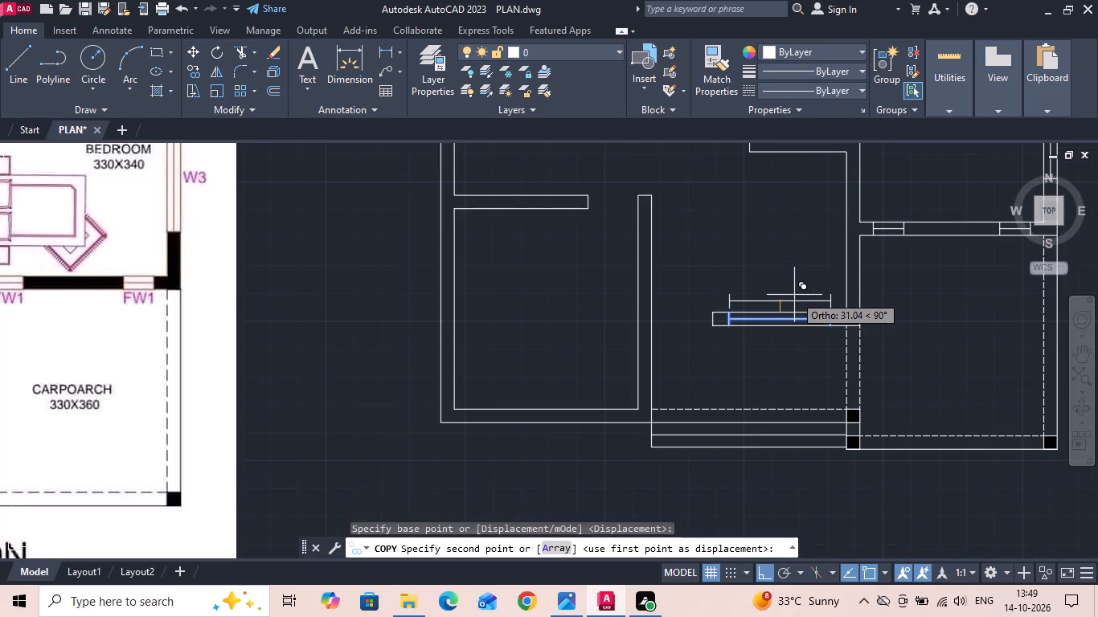
scroll(794, 295, down, 2)
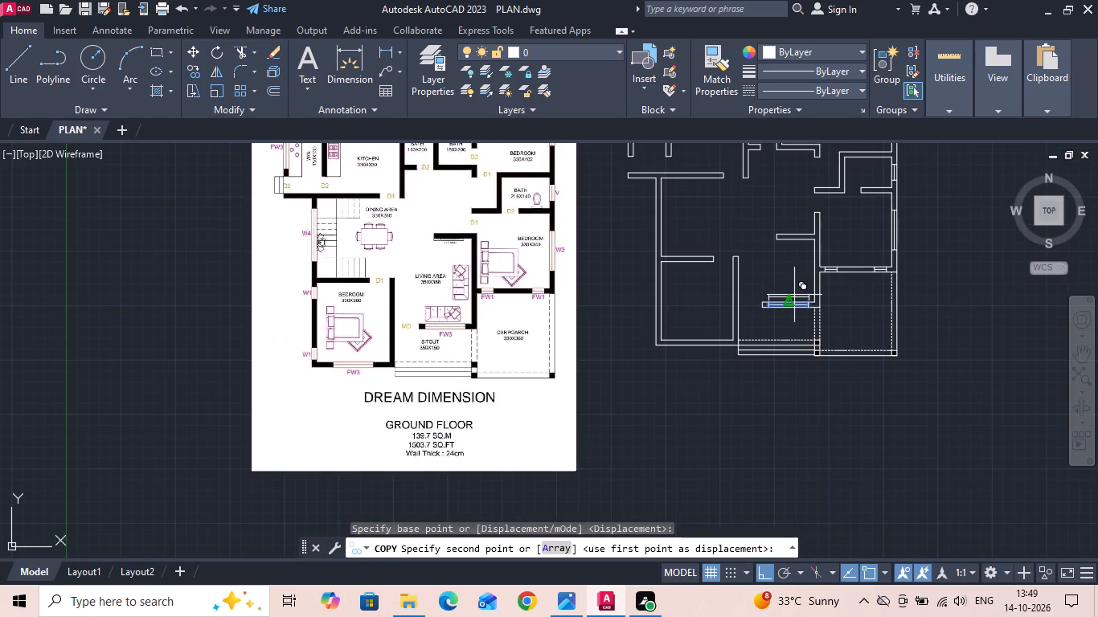
scroll(730, 339, up, 3)
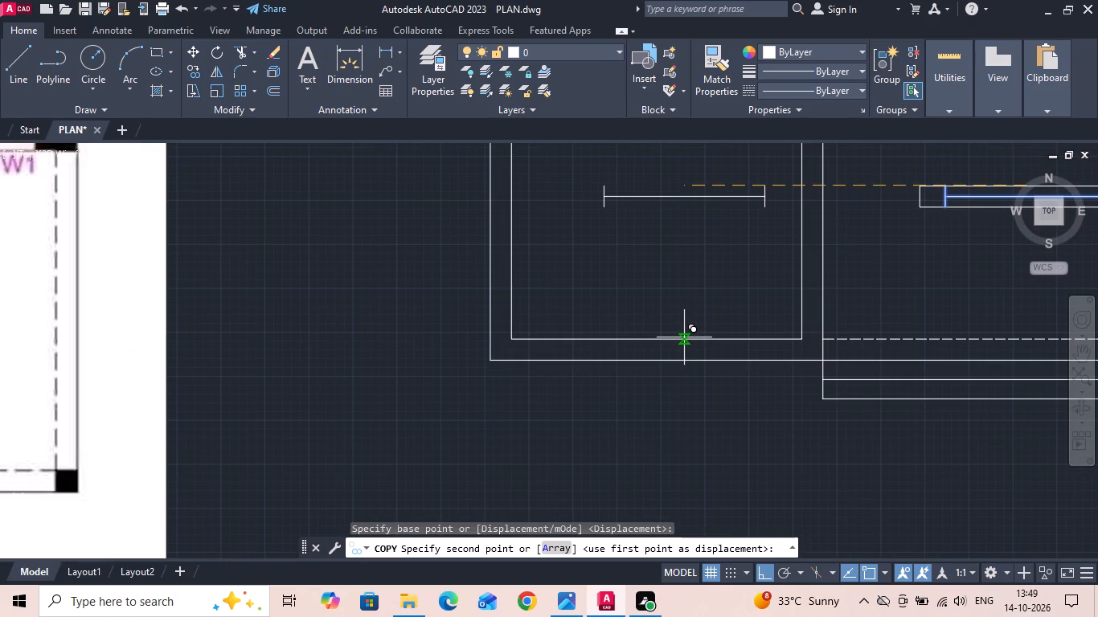
scroll(684, 337, up, 1)
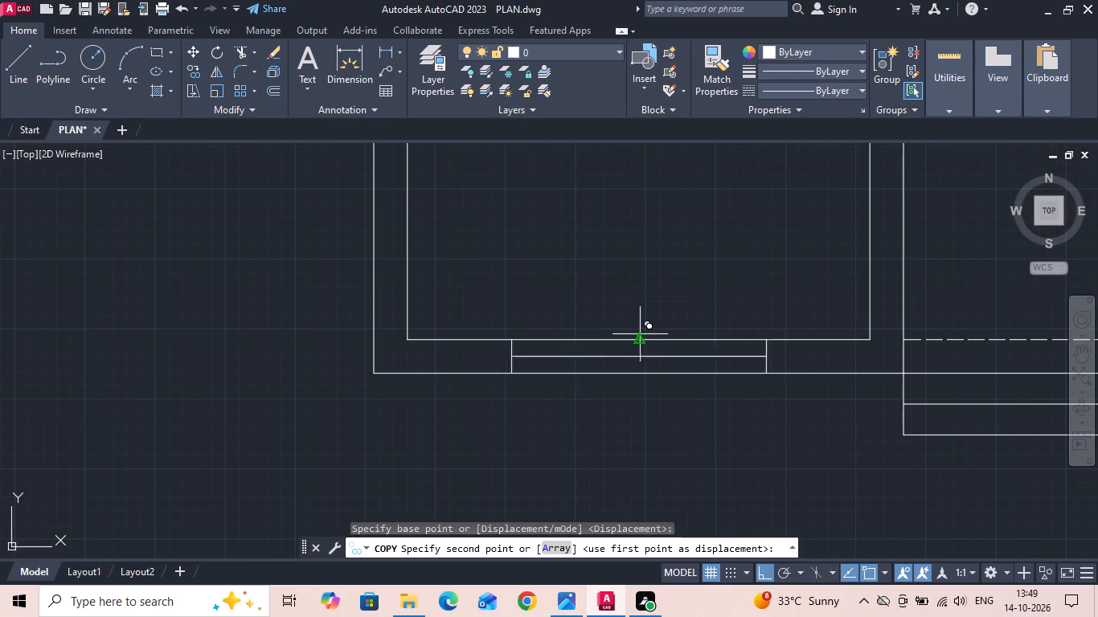
click(641, 334)
key(Escape)
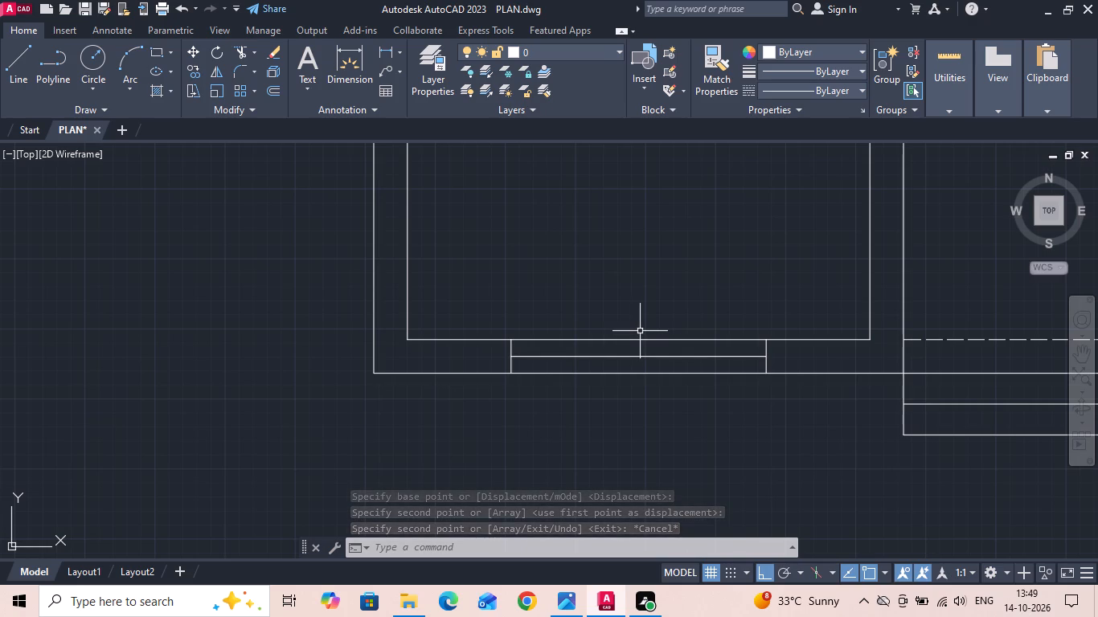
Save the PLAN drawing.
scroll(588, 373, down, 2)
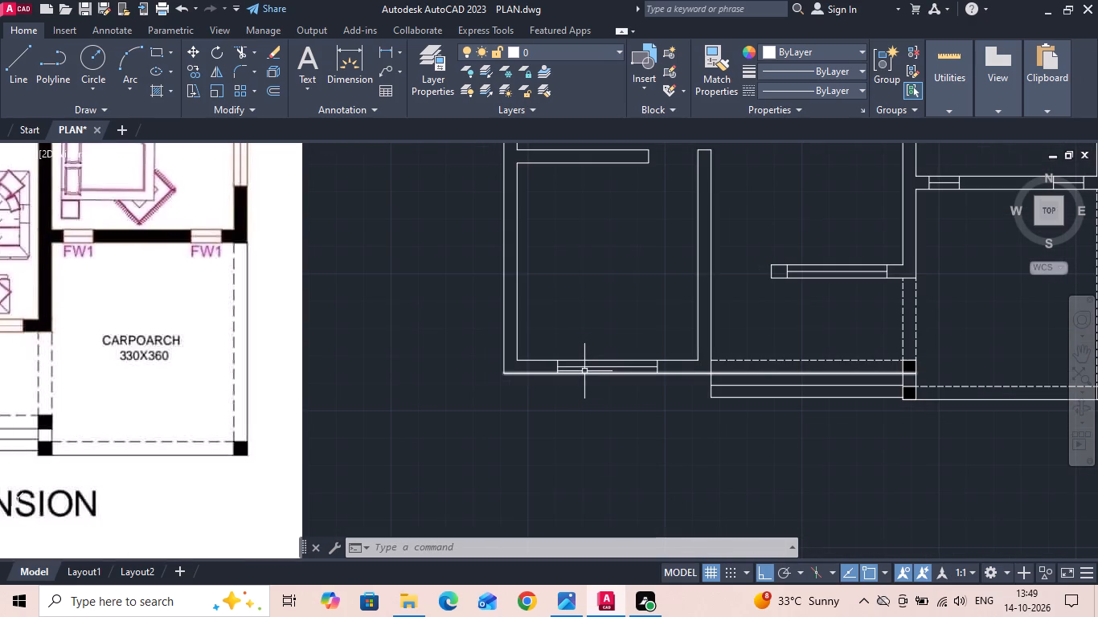
key(Escape)
key(ctrl+s)
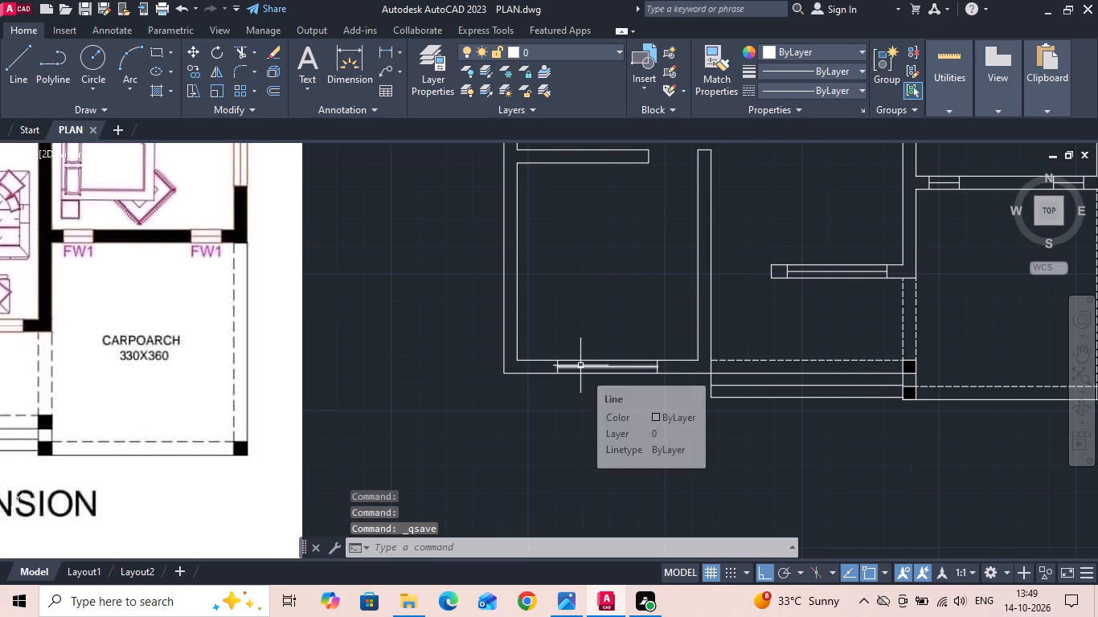
Compare the reference image's dining area and 330X360 bedroom with the redrawn plan to see what is still missing.
scroll(813, 301, down, 2)
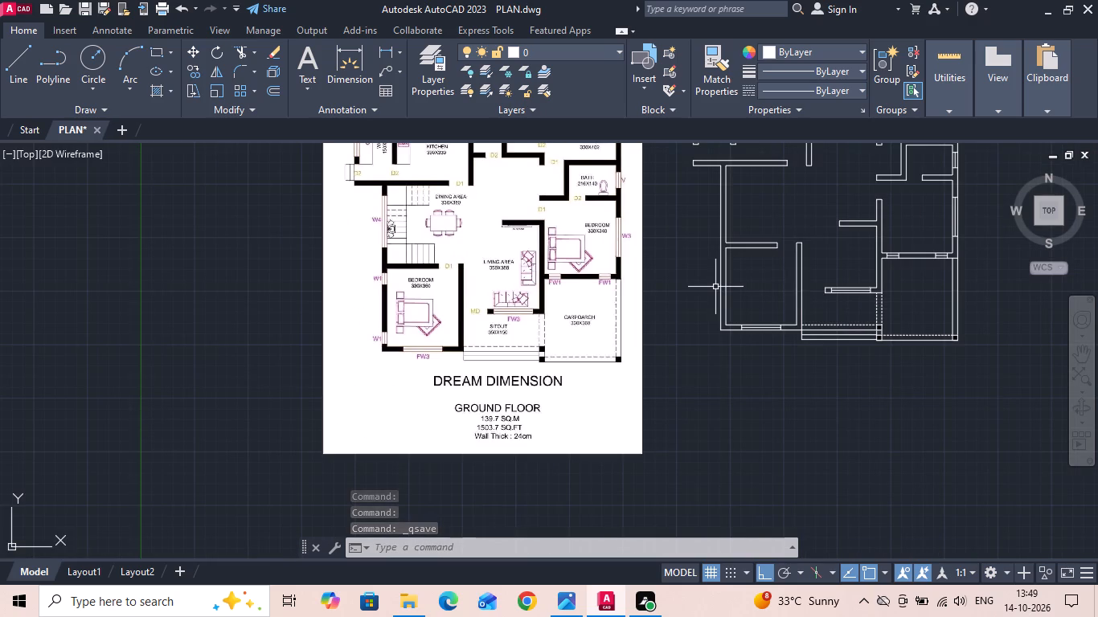
middle_drag(715, 267, 690, 312)
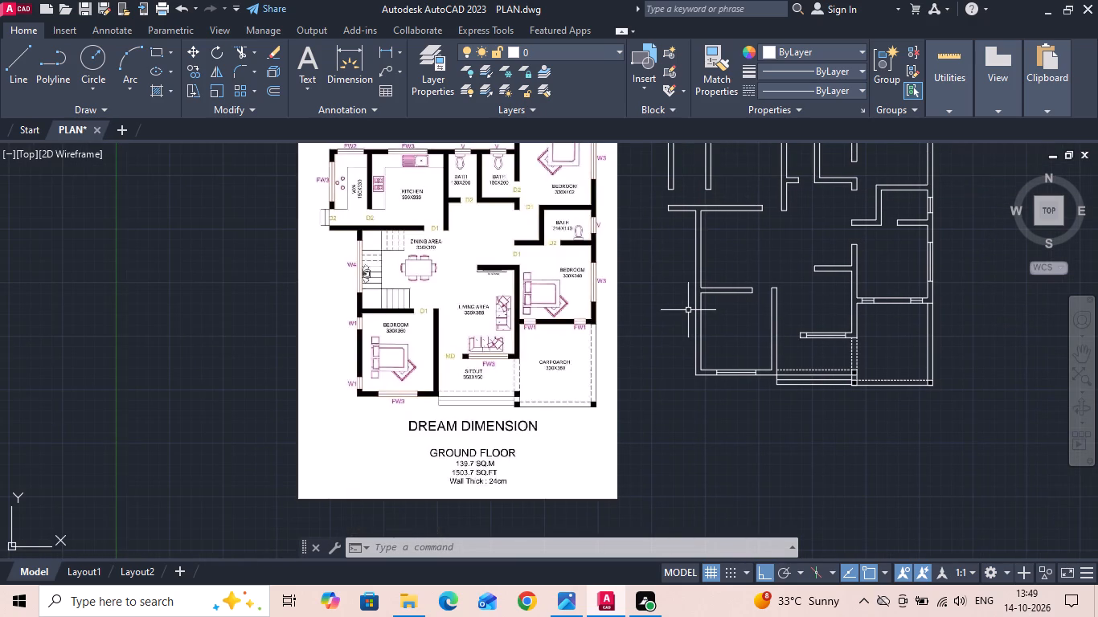
middle_drag(688, 309, 686, 280)
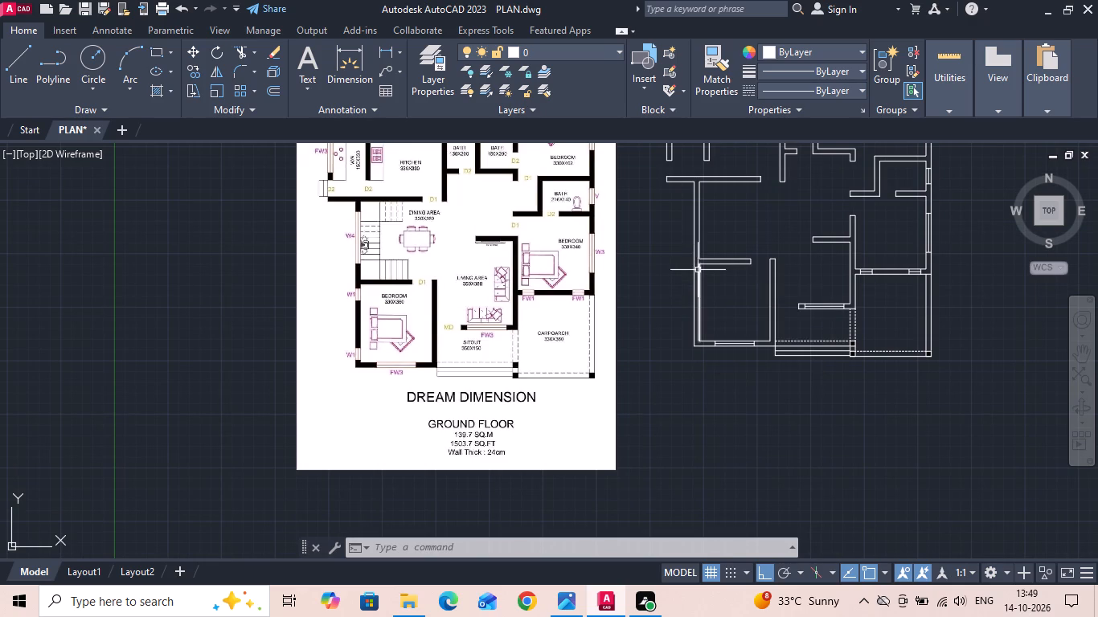
middle_drag(666, 308, 631, 331)
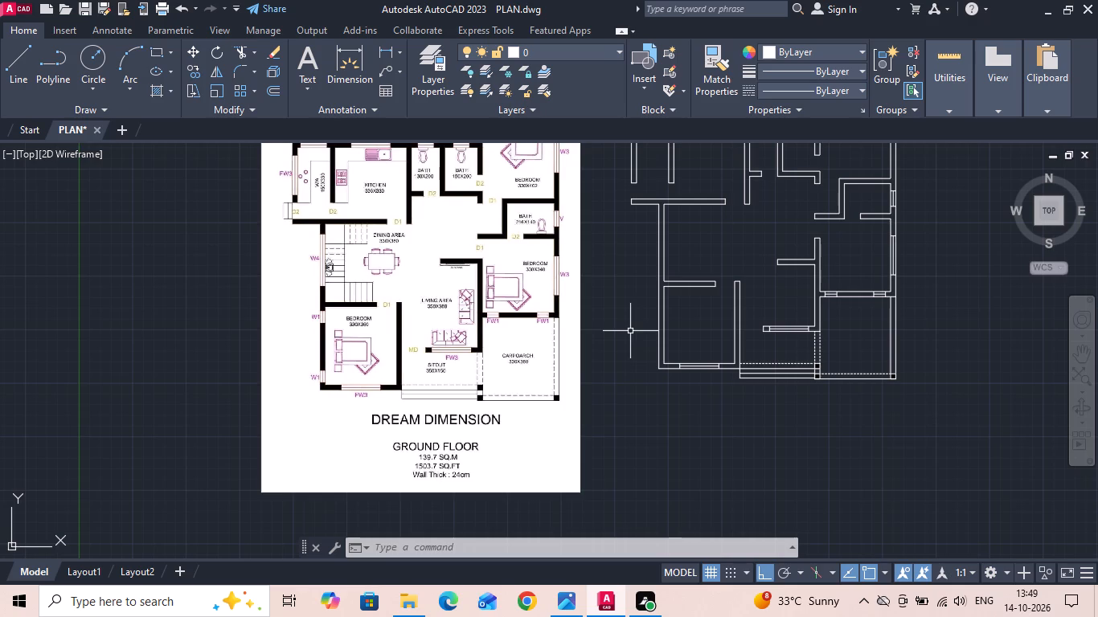
middle_drag(630, 331, 630, 325)
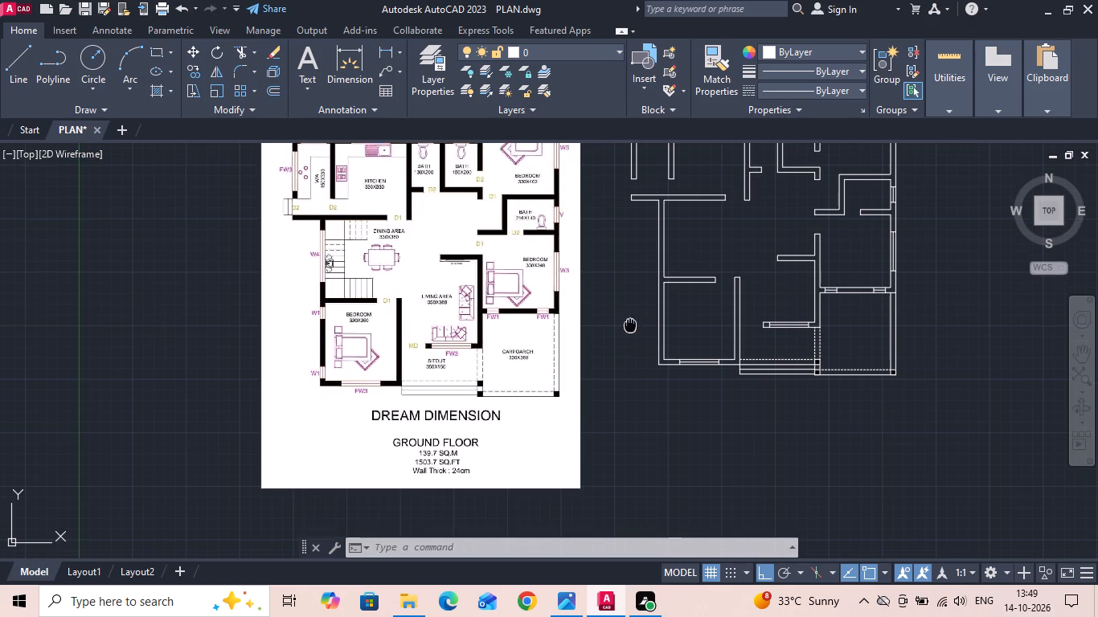
middle_drag(630, 325, 632, 315)
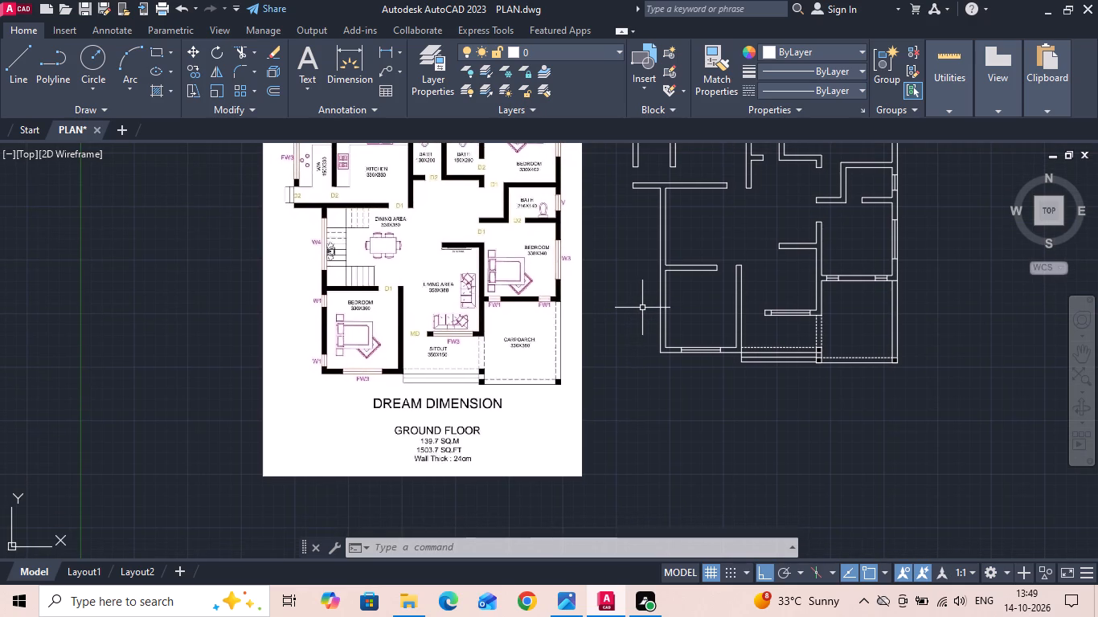
scroll(642, 308, up, 1)
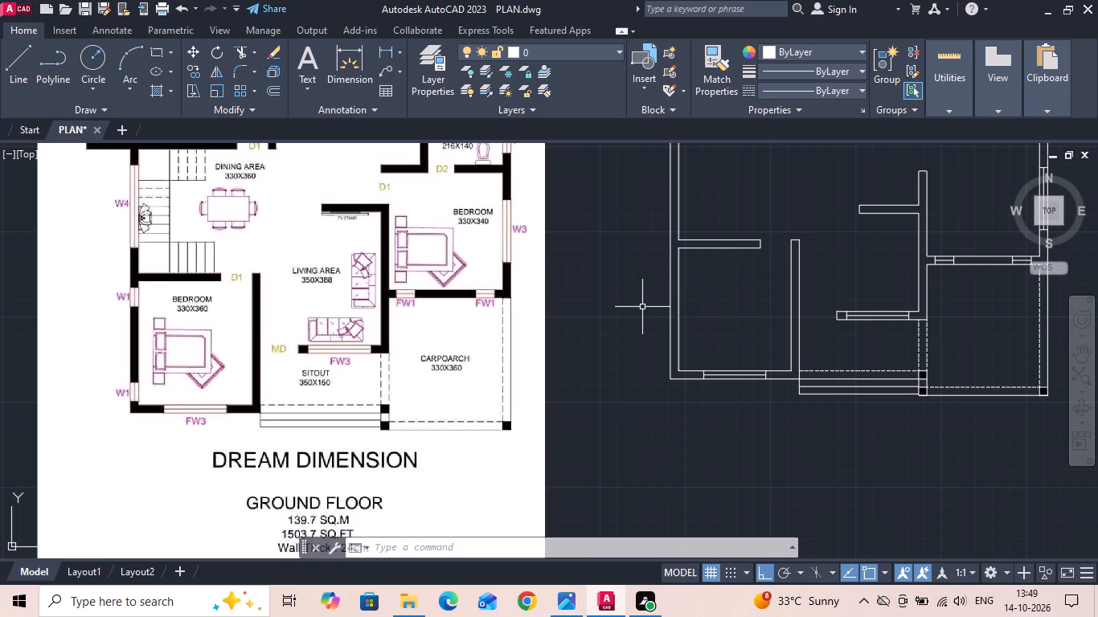
scroll(667, 244, down, 1)
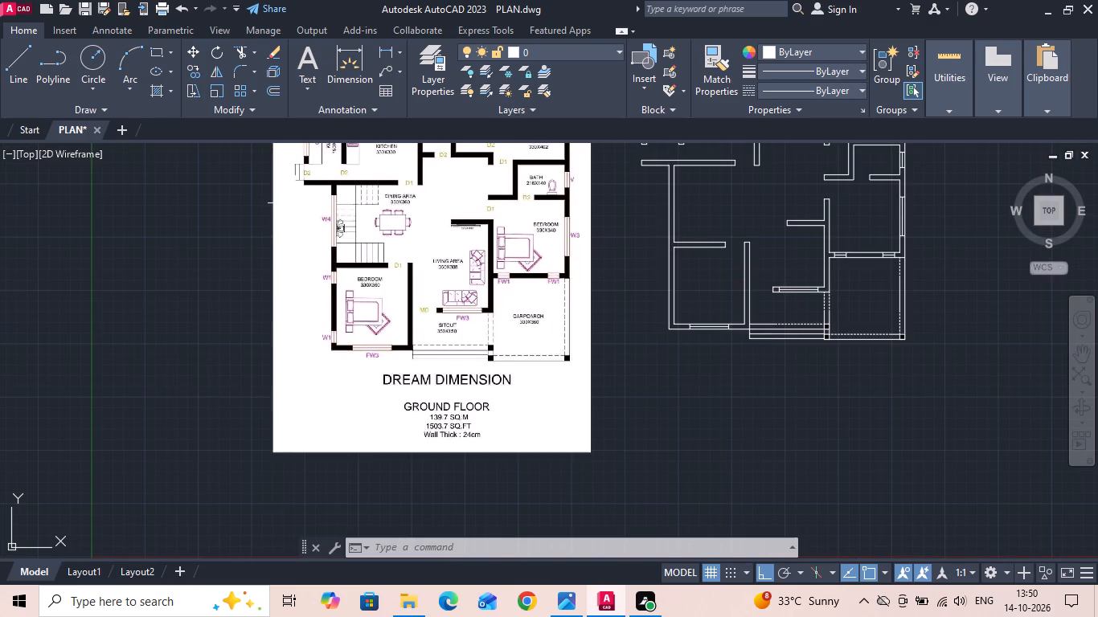
Measure in the reference image the stair landing's depth from the dining area's north wall.
scroll(293, 202, up, 1)
scroll(359, 181, up, 1)
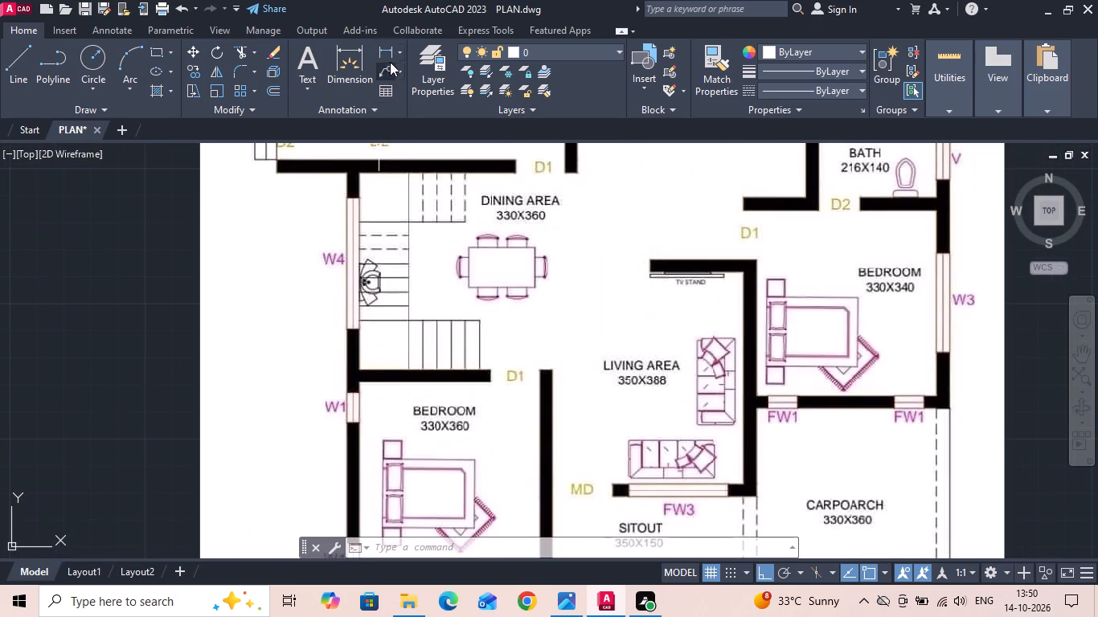
click(389, 48)
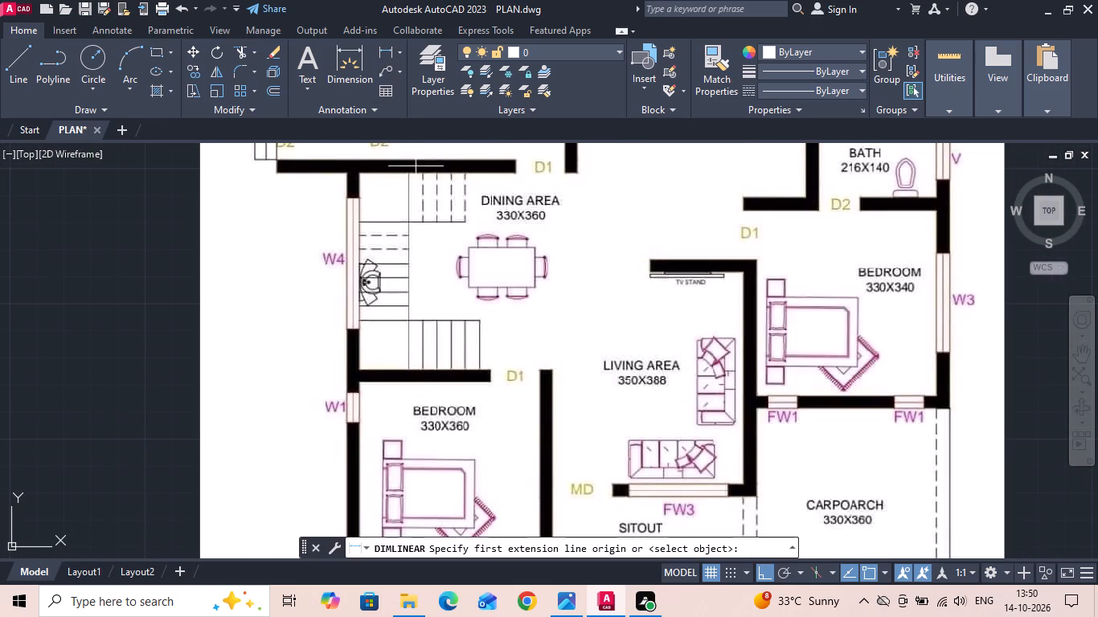
scroll(395, 175, up, 2)
middle_drag(395, 189, 395, 204)
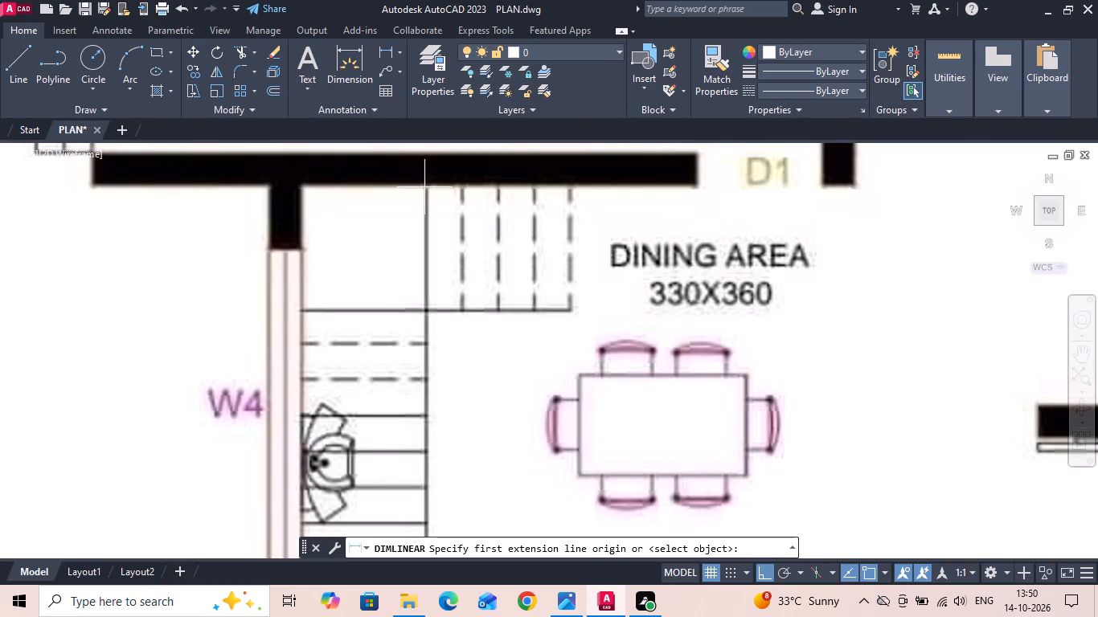
click(424, 187)
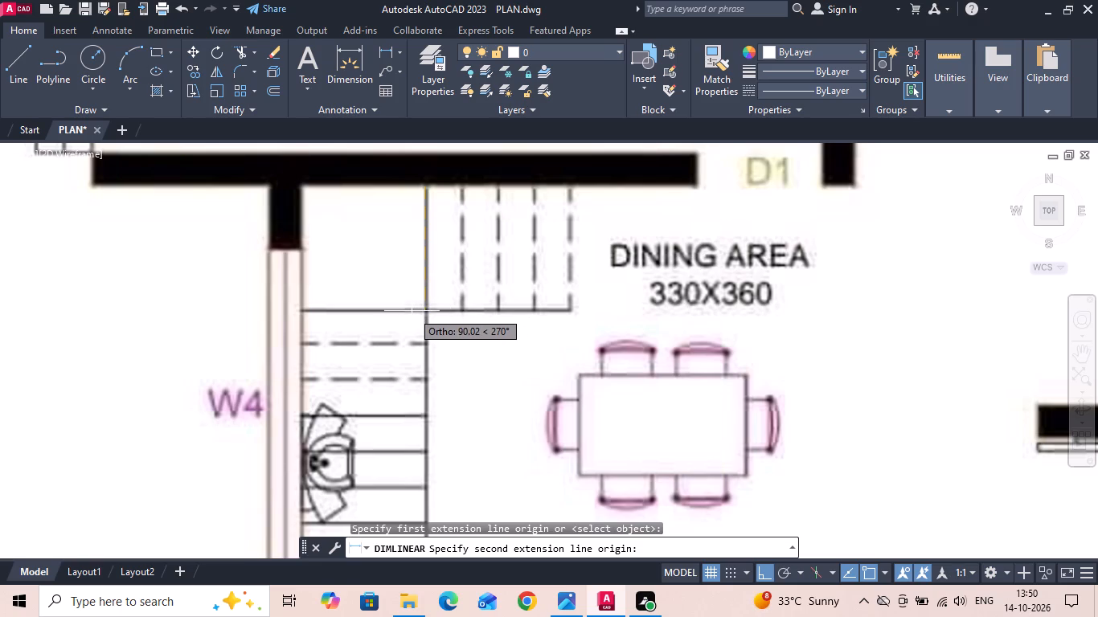
key(Escape)
key(space)
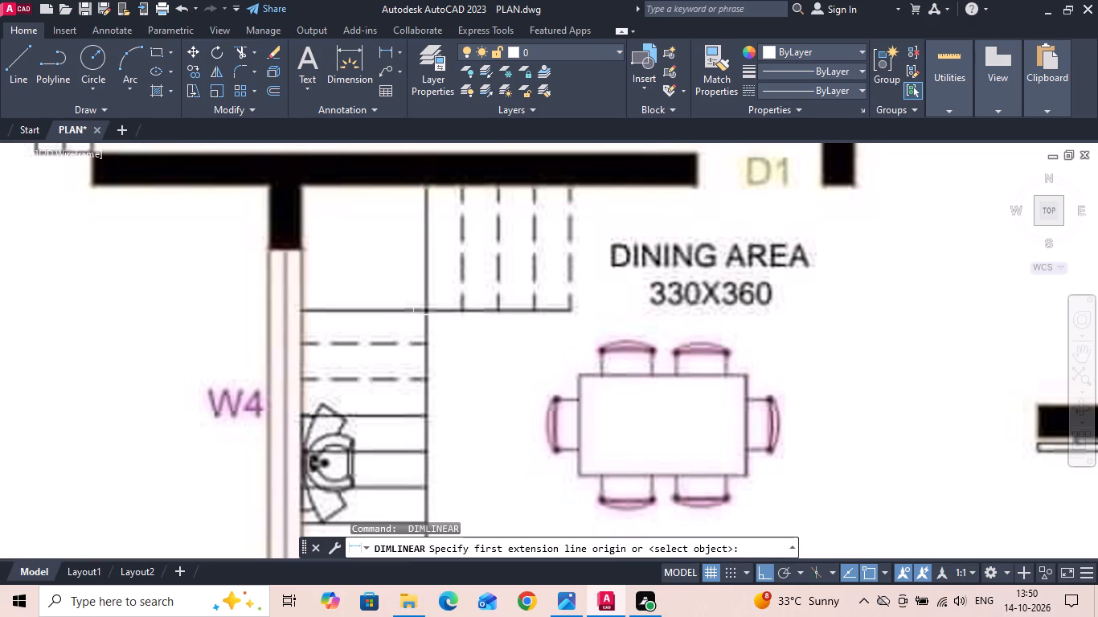
key(Escape)
Copy the inner line of the dining area's north wall 90 south to mark the stair landing's edge.
scroll(319, 273, down, 3)
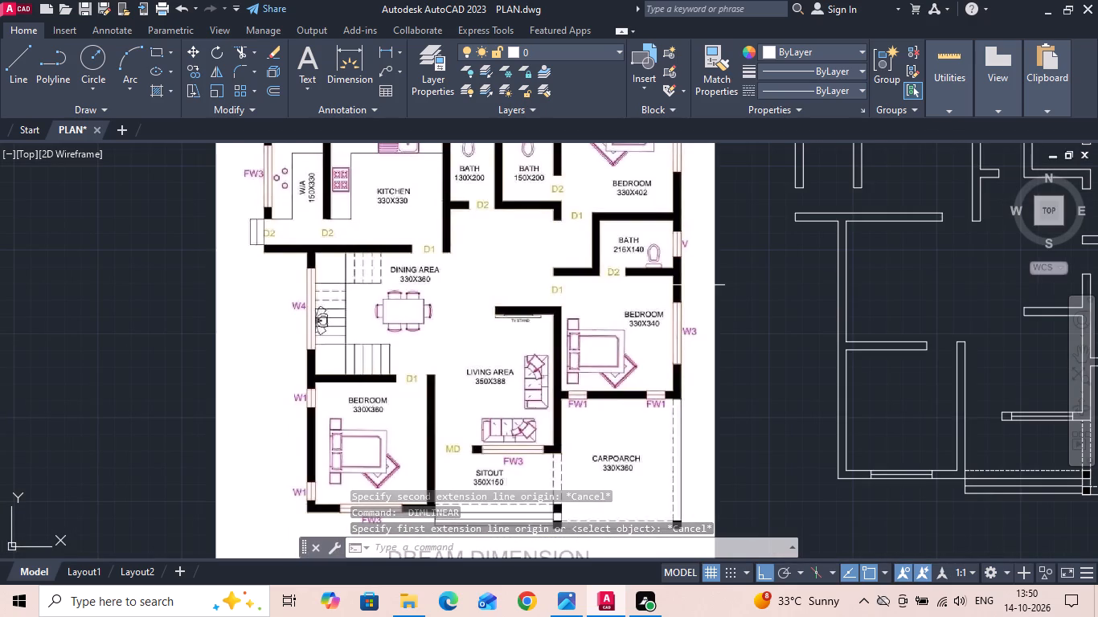
middle_drag(871, 259, 668, 270)
scroll(666, 255, up, 1)
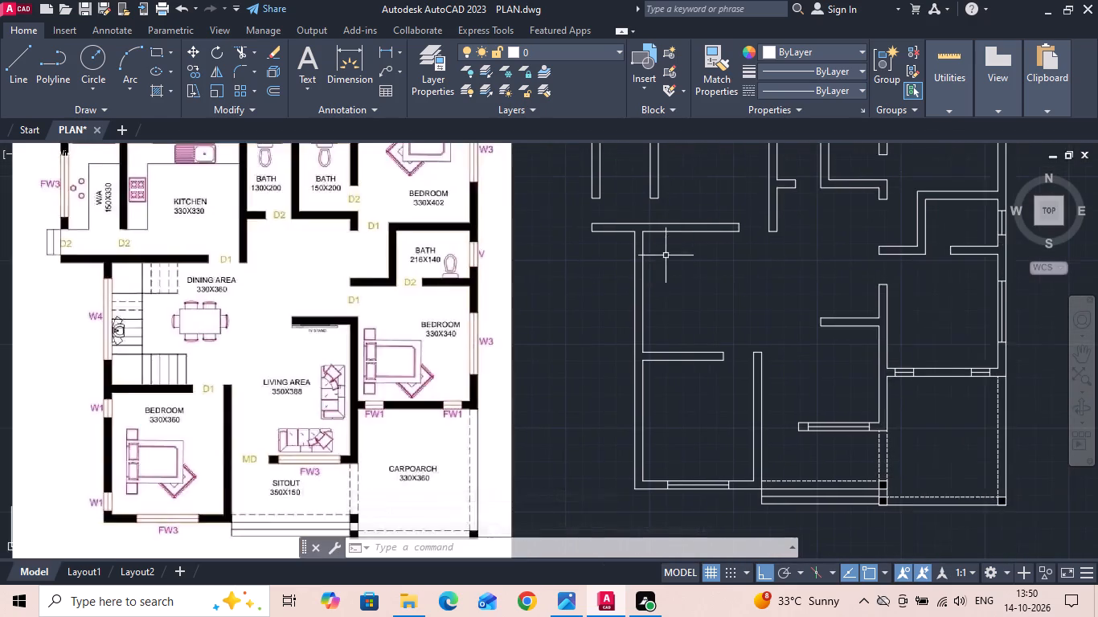
click(683, 215)
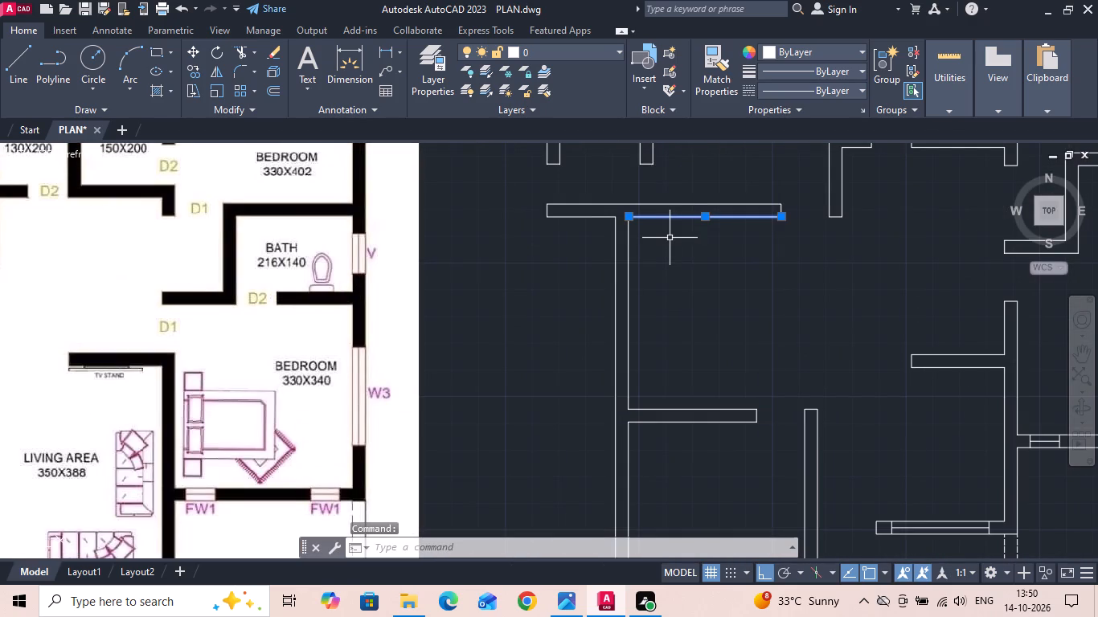
click(669, 239)
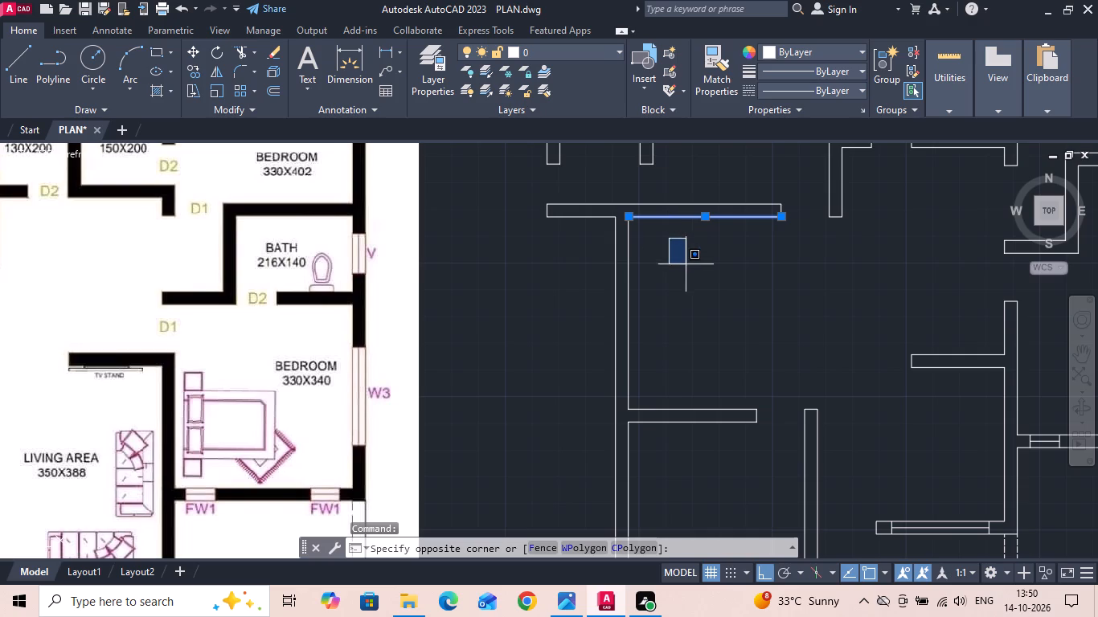
right_click(690, 264)
click(709, 314)
drag(712, 292, 711, 347)
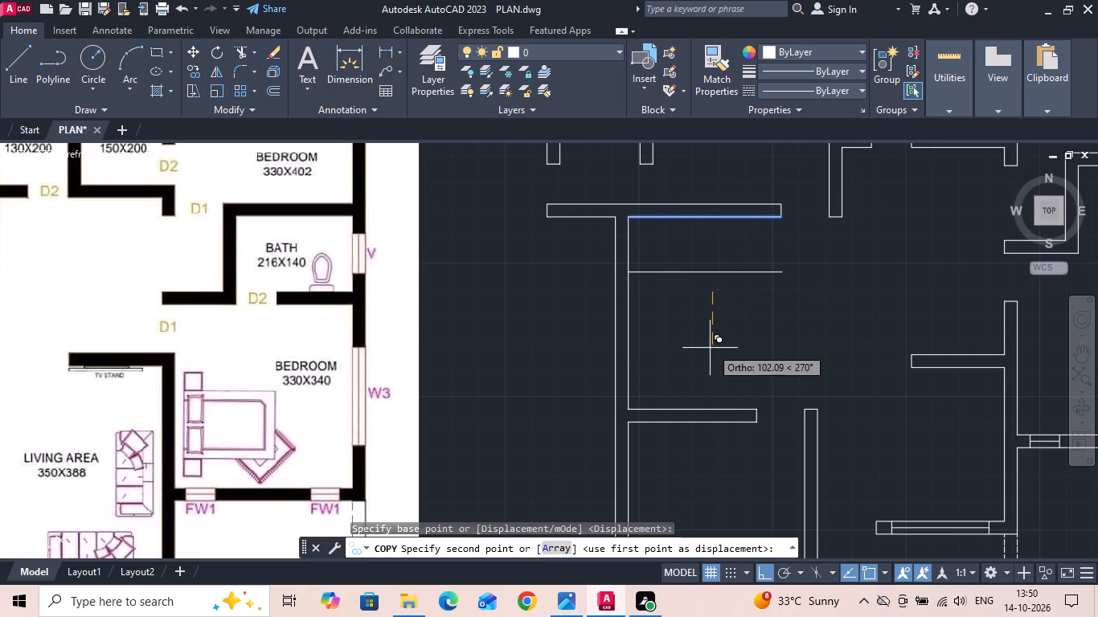
text(90)
key(Return)
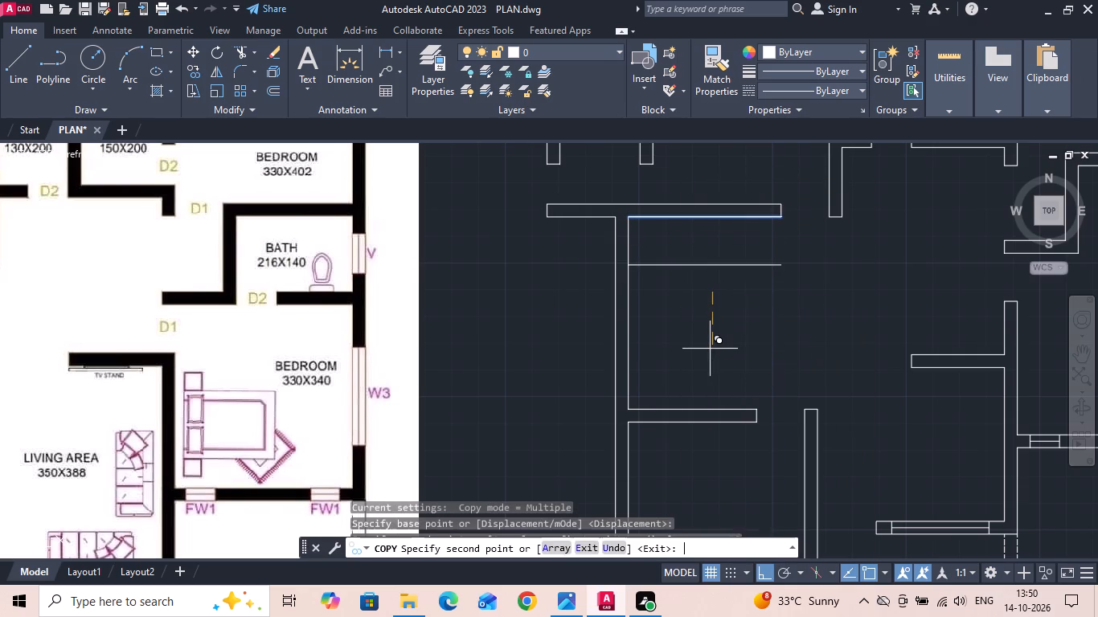
key(Escape)
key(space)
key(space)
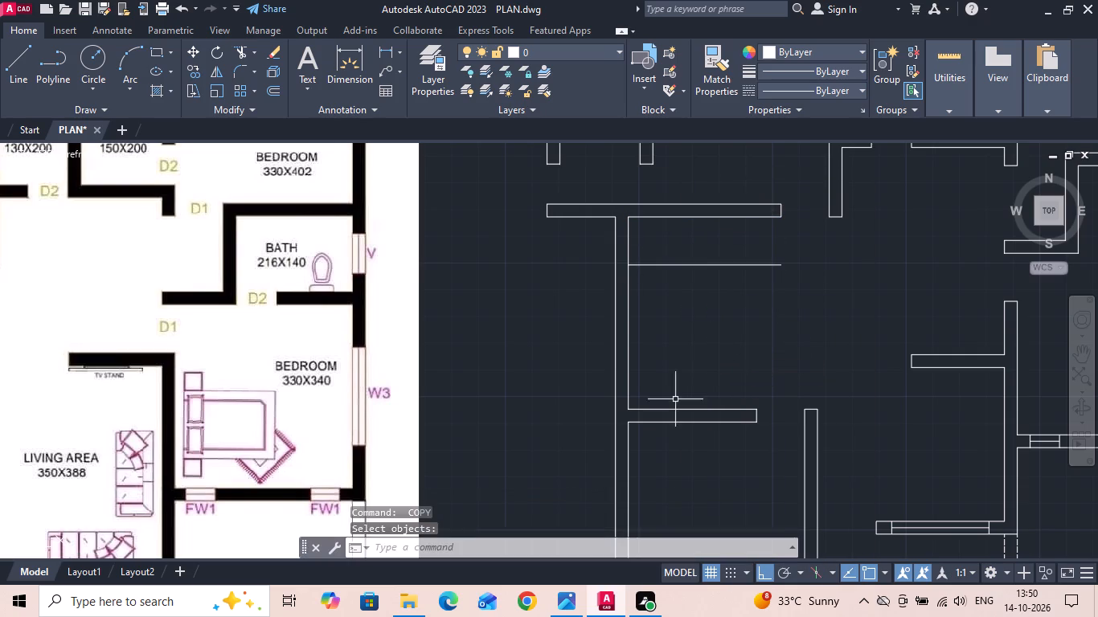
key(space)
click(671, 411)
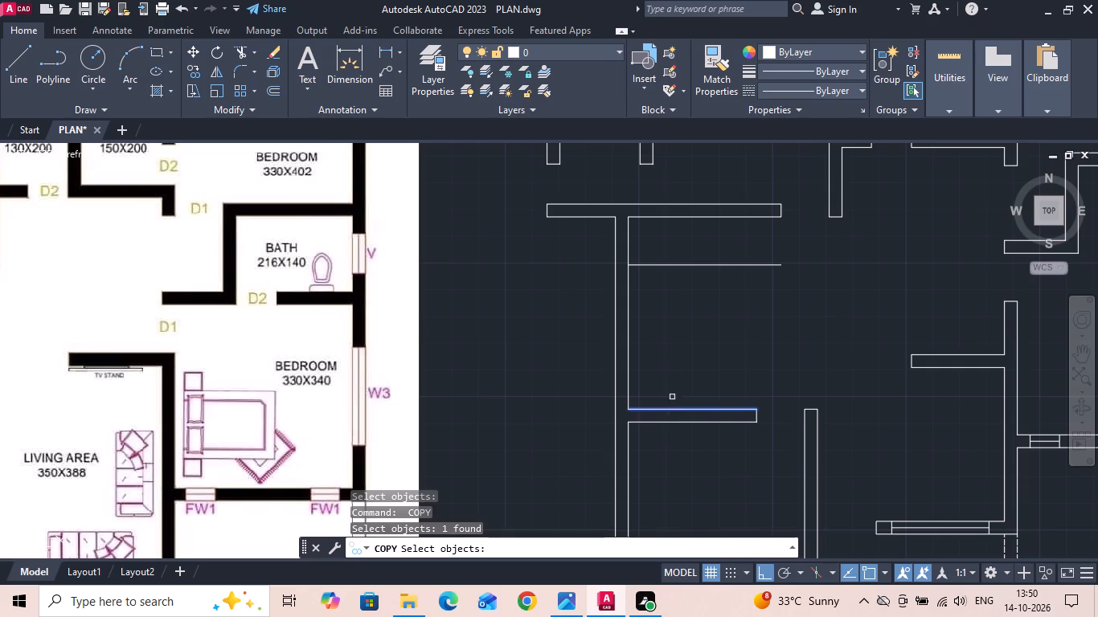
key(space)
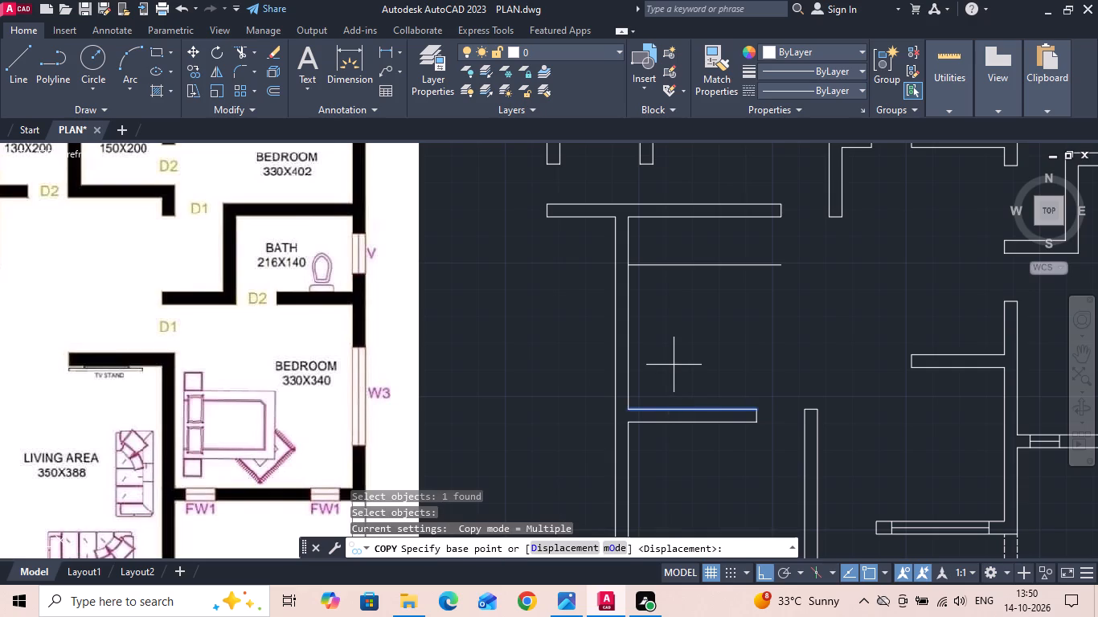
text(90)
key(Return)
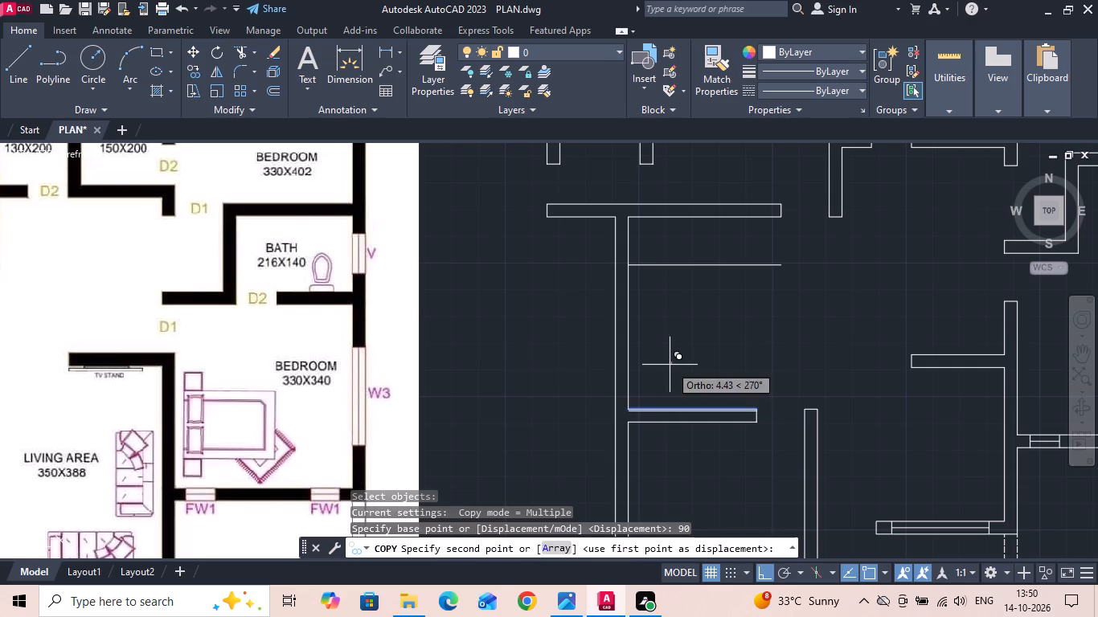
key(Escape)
Copy the inner line of the dining area's south wall 90 north to mark the lower stair flight's edge.
click(657, 412)
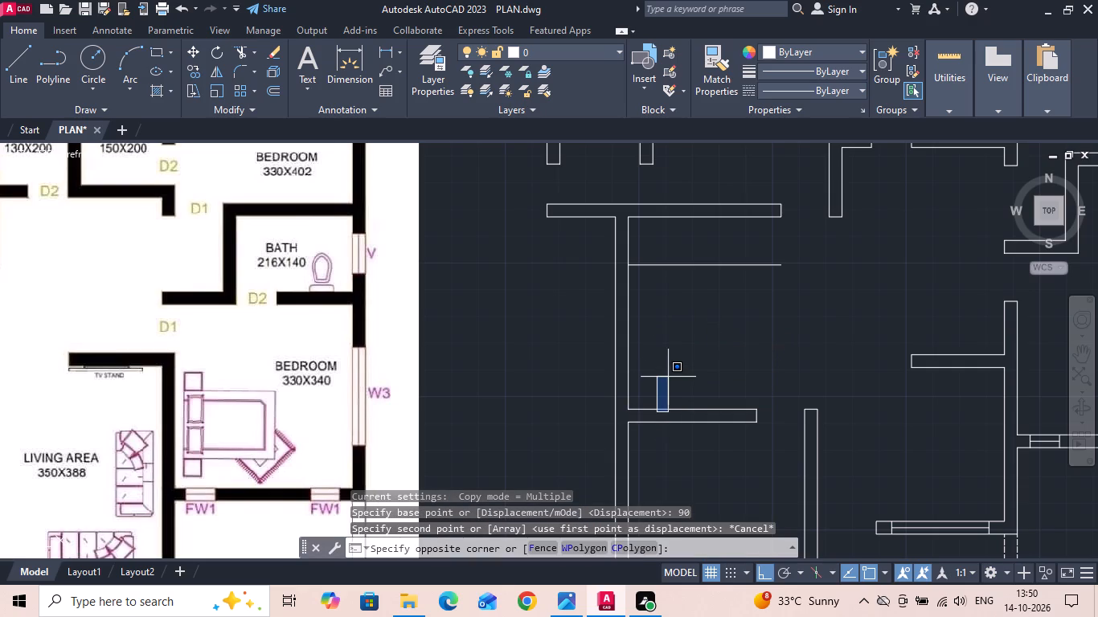
click(652, 382)
right_click(651, 380)
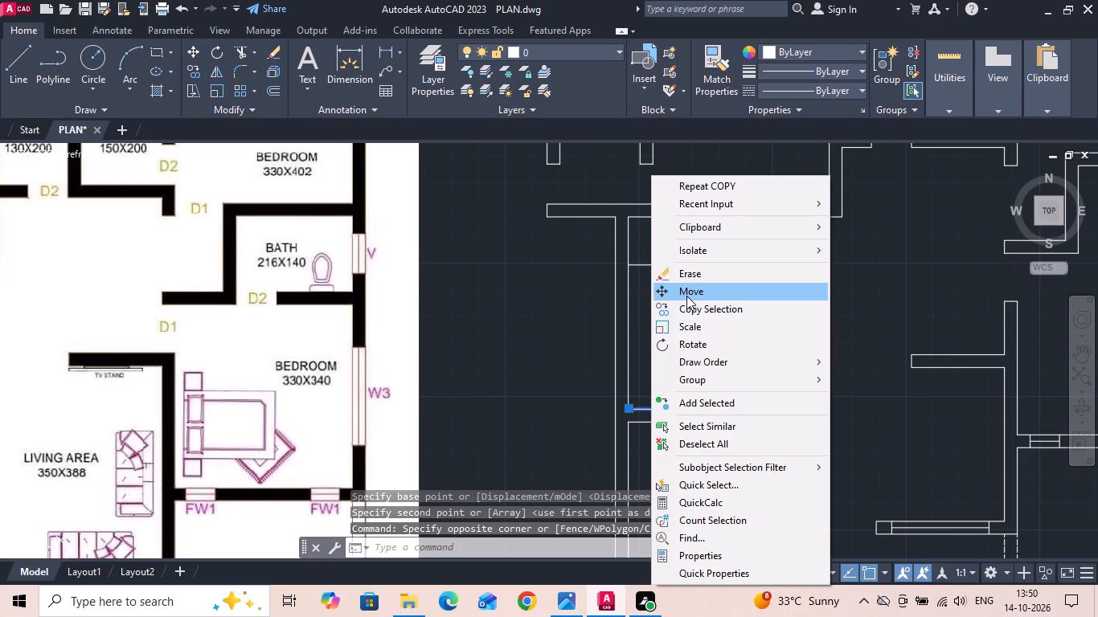
click(686, 305)
click(697, 341)
text(90)
key(Return)
key(Escape)
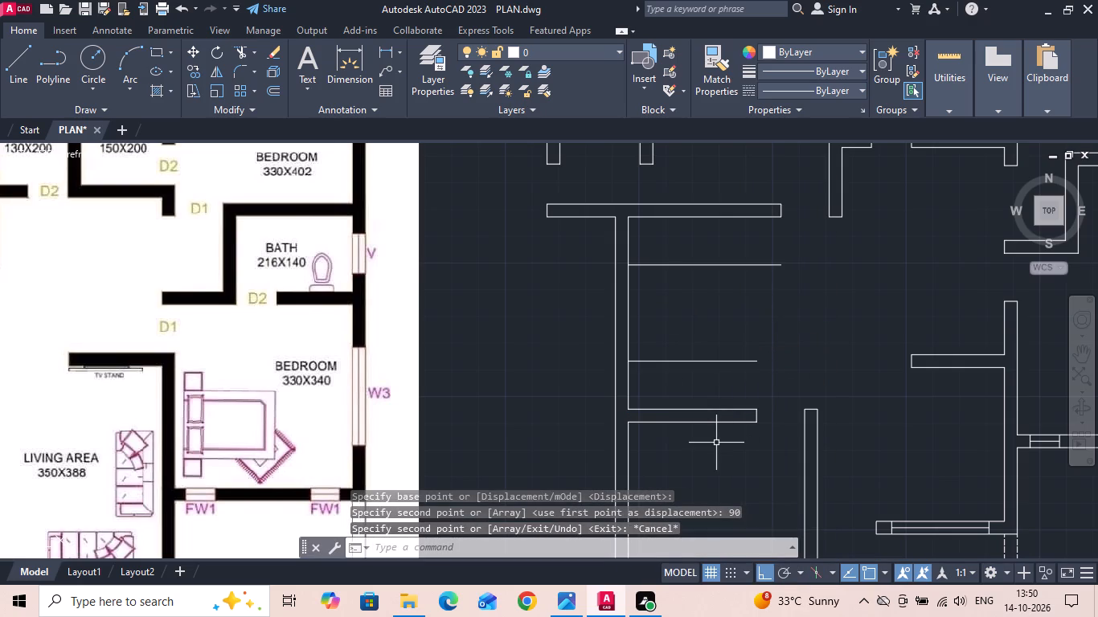
Copy the inner line of the dining area's west wall 90 east to mark the stair's inner edge.
scroll(690, 383, up, 1)
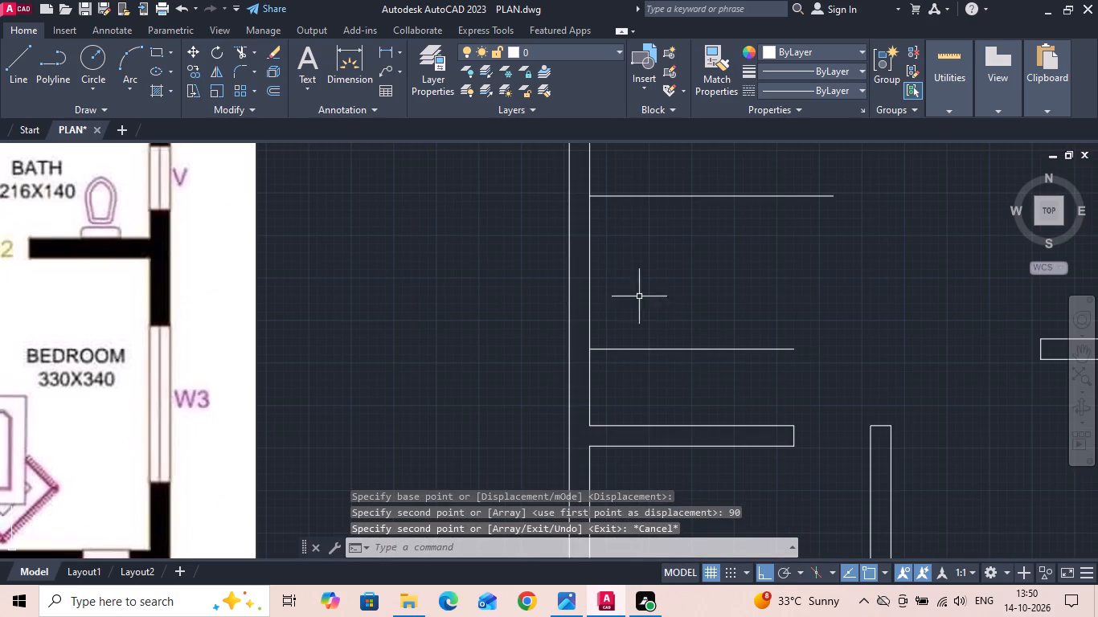
click(613, 279)
click(588, 247)
right_click(588, 247)
click(608, 305)
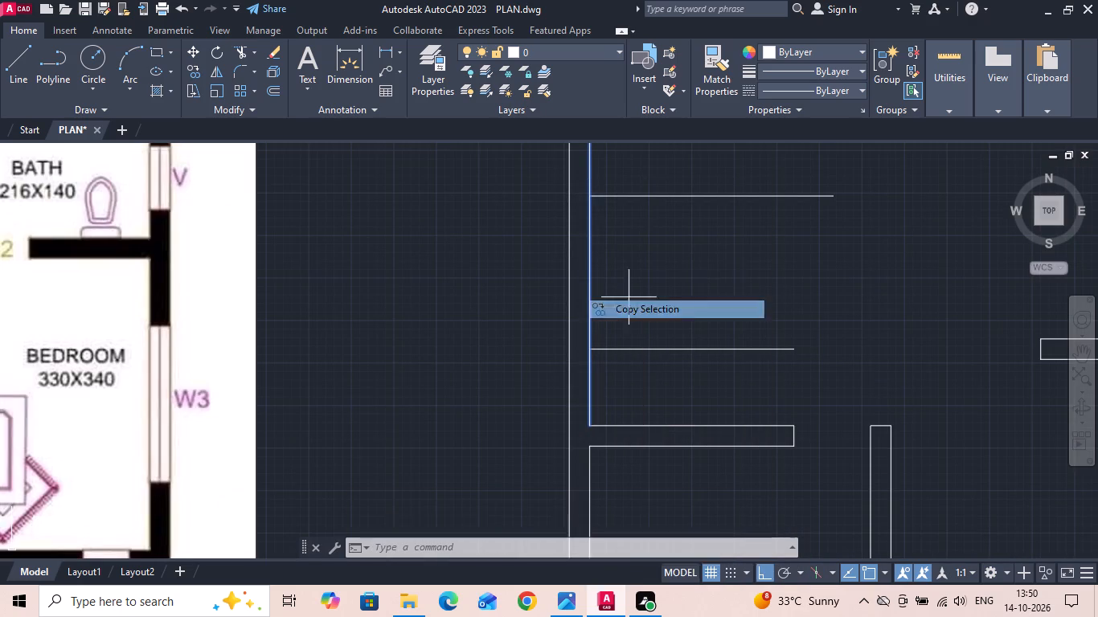
drag(663, 281, 741, 281)
text(90)
key(Return)
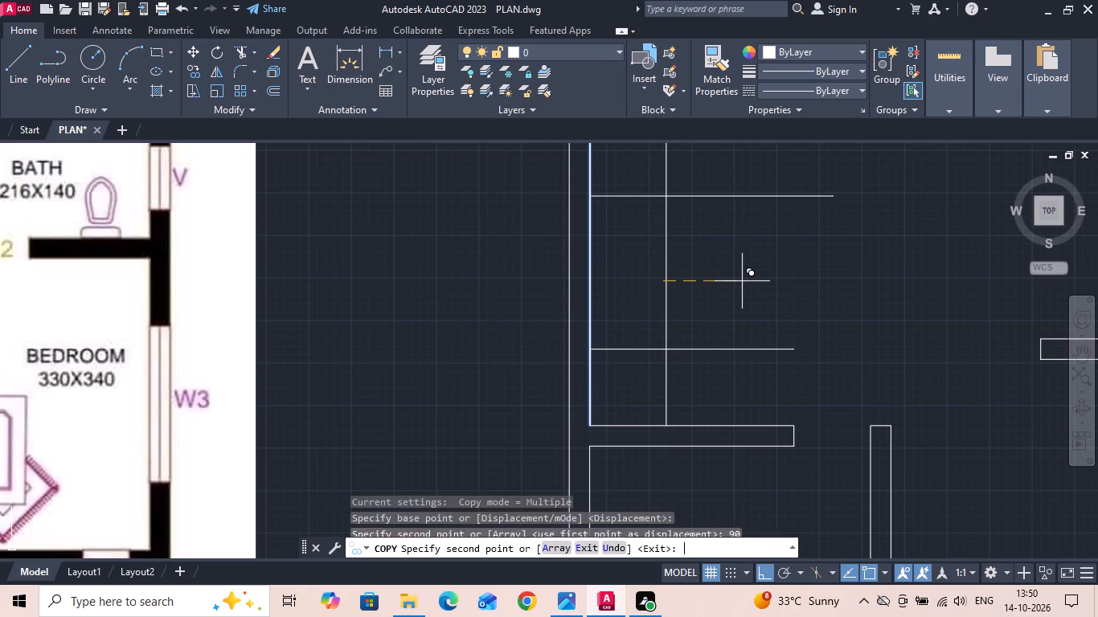
key(Escape)
Measure in the reference image the width of the lower flight's first tread beside the corner landing.
scroll(743, 303, down, 3)
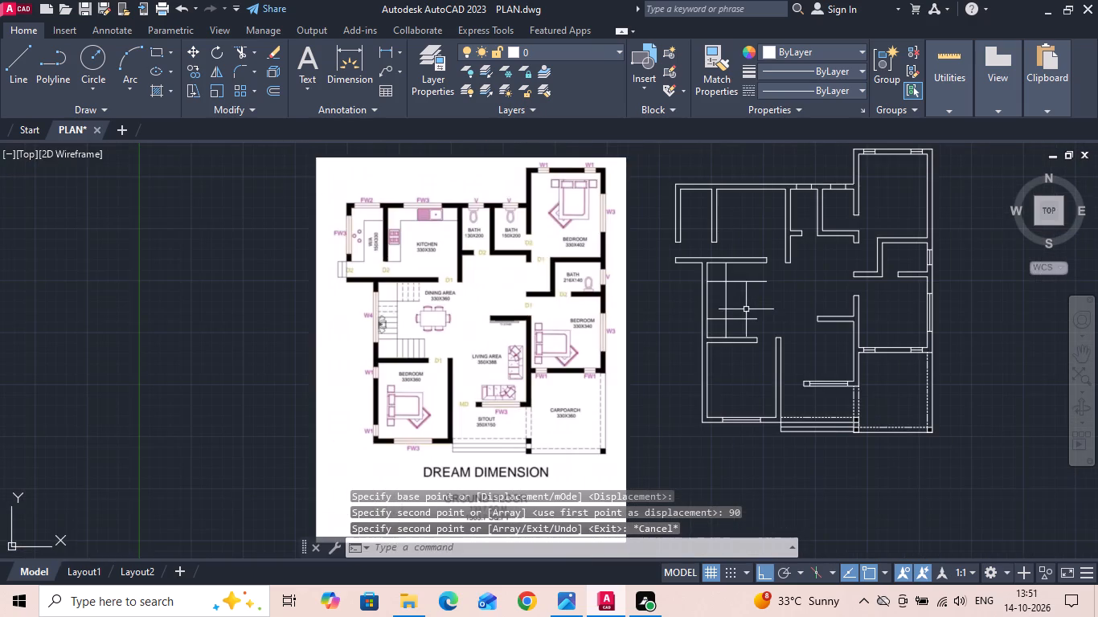
scroll(746, 309, up, 1)
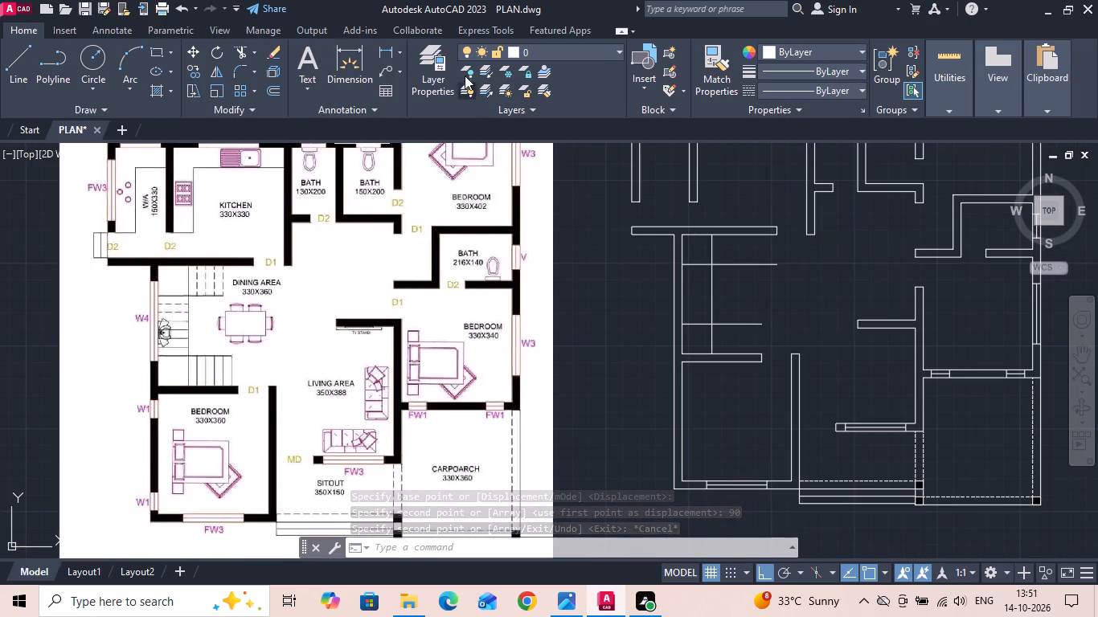
click(384, 49)
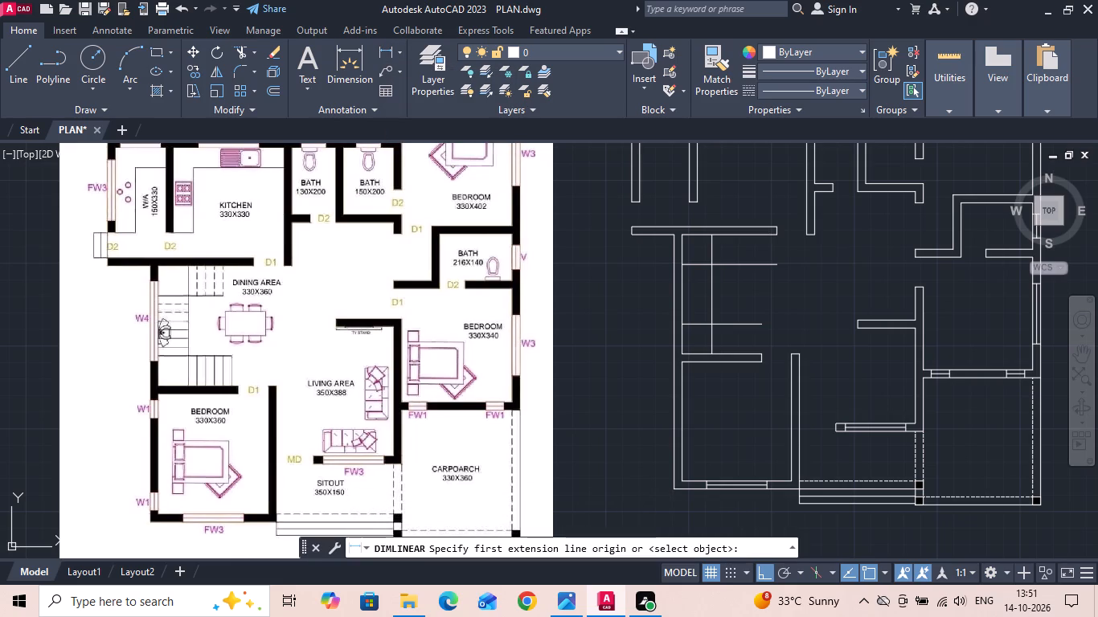
scroll(130, 322, up, 2)
middle_drag(211, 329, 211, 327)
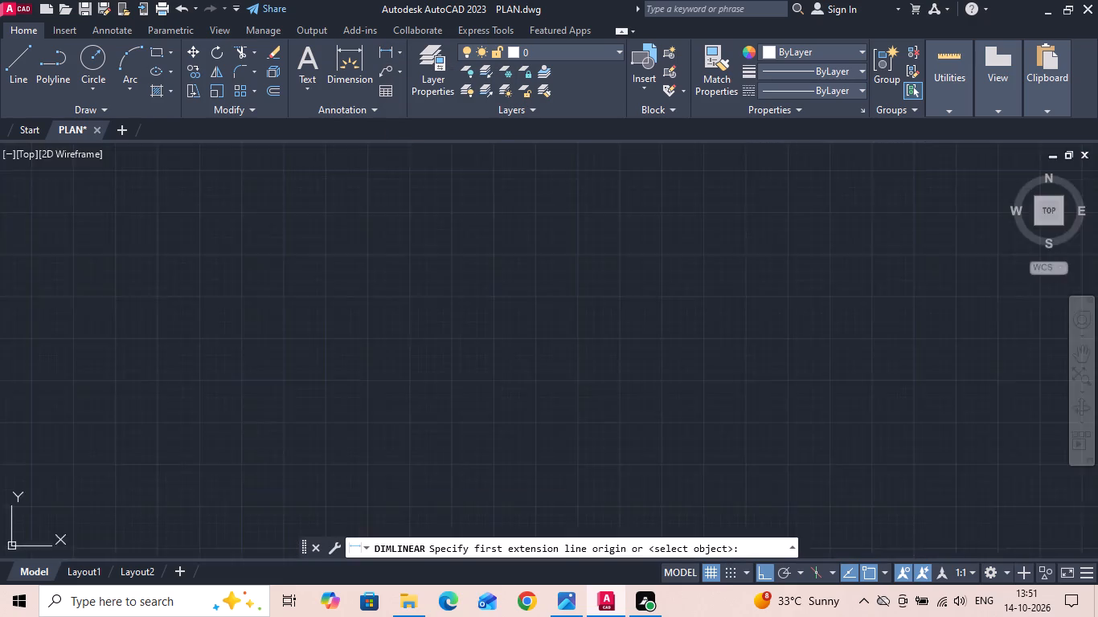
middle_drag(211, 327, 251, 219)
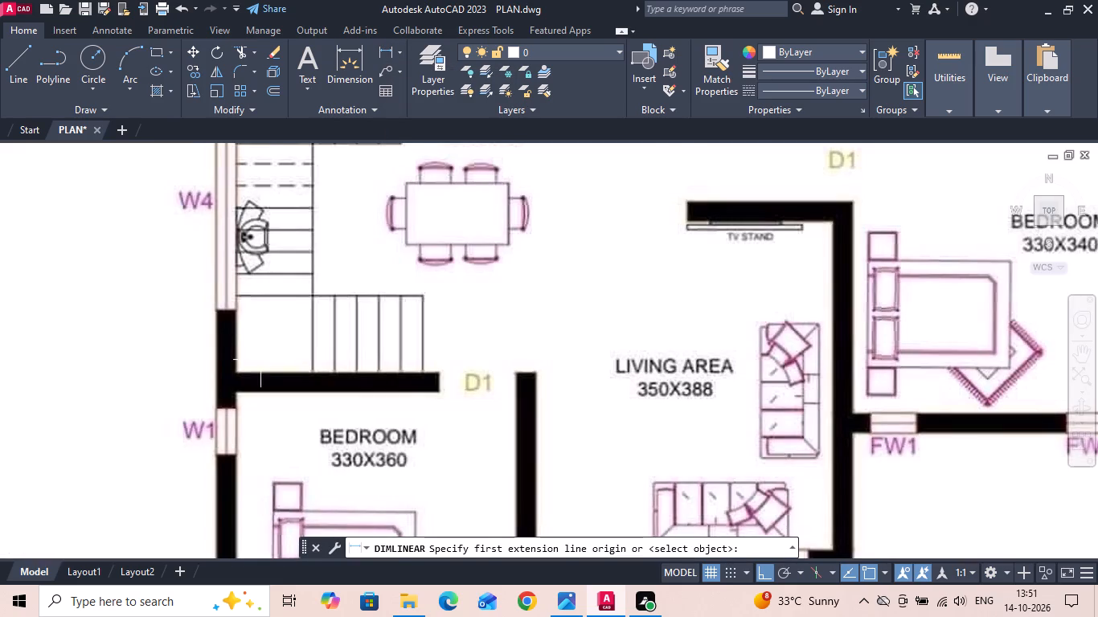
scroll(260, 361, up, 1)
scroll(363, 293, up, 2)
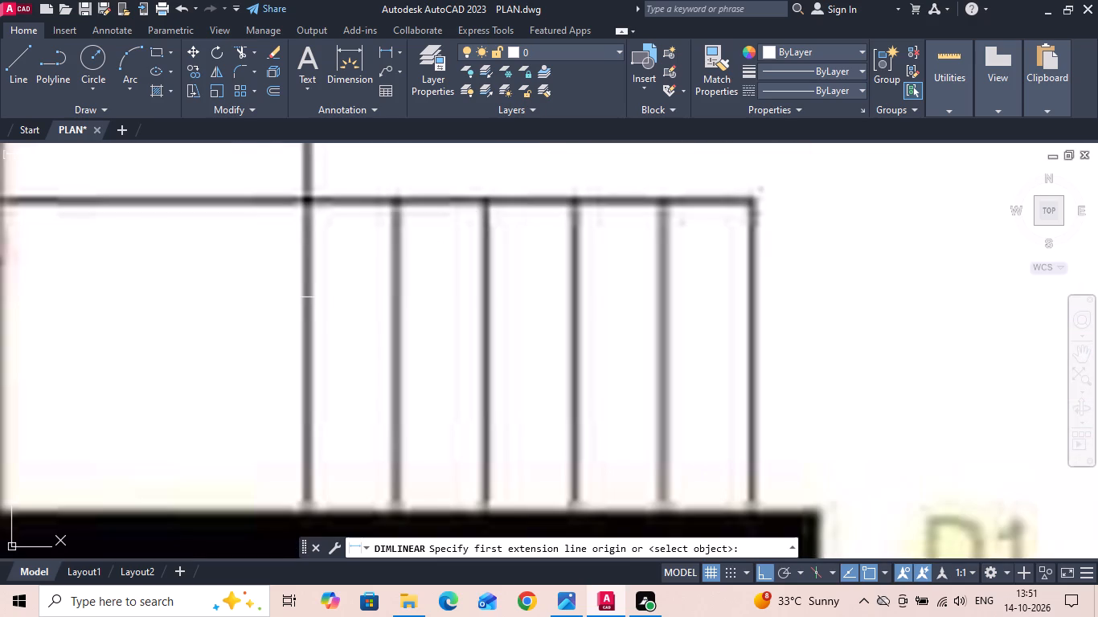
scroll(318, 288, up, 2)
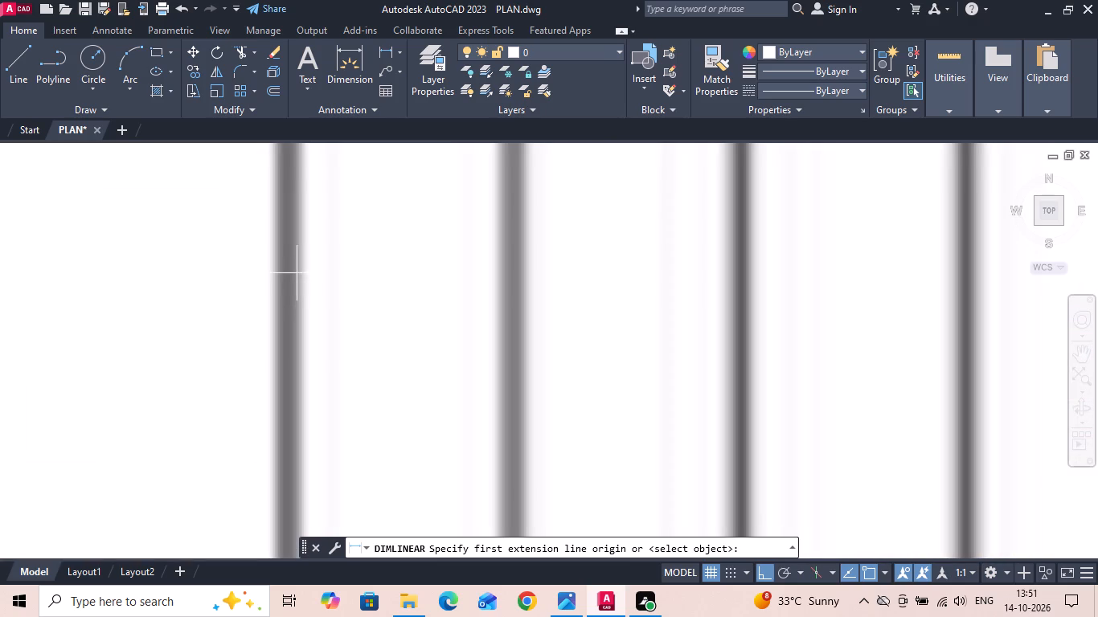
click(301, 266)
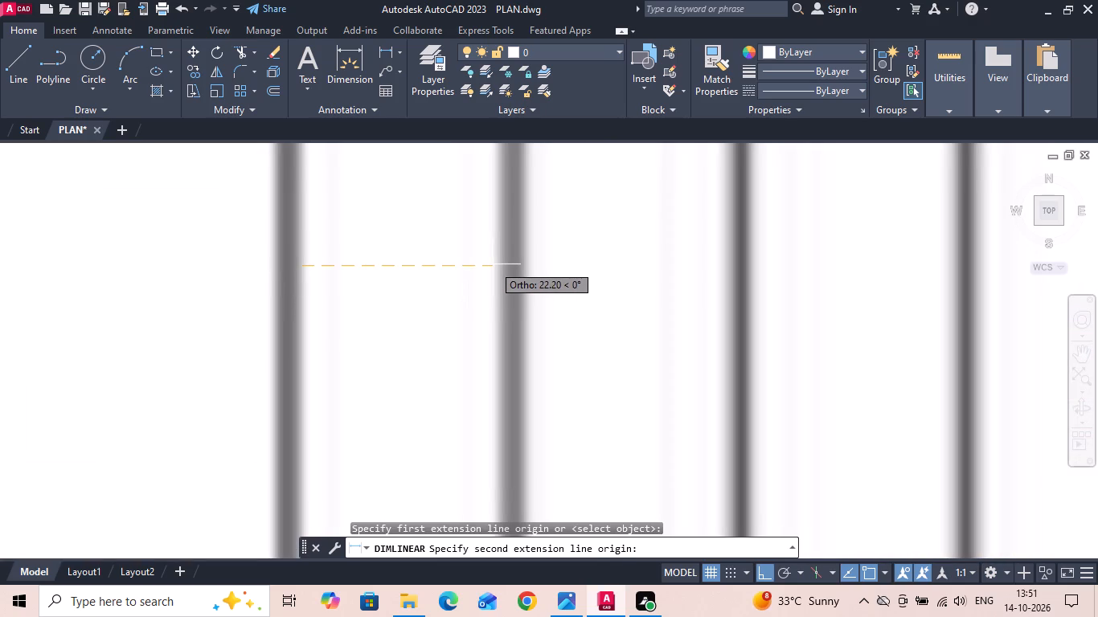
key(Escape)
Measure in the reference image the width of the easternmost tread in the dining area's lower stair flight.
scroll(461, 295, down, 3)
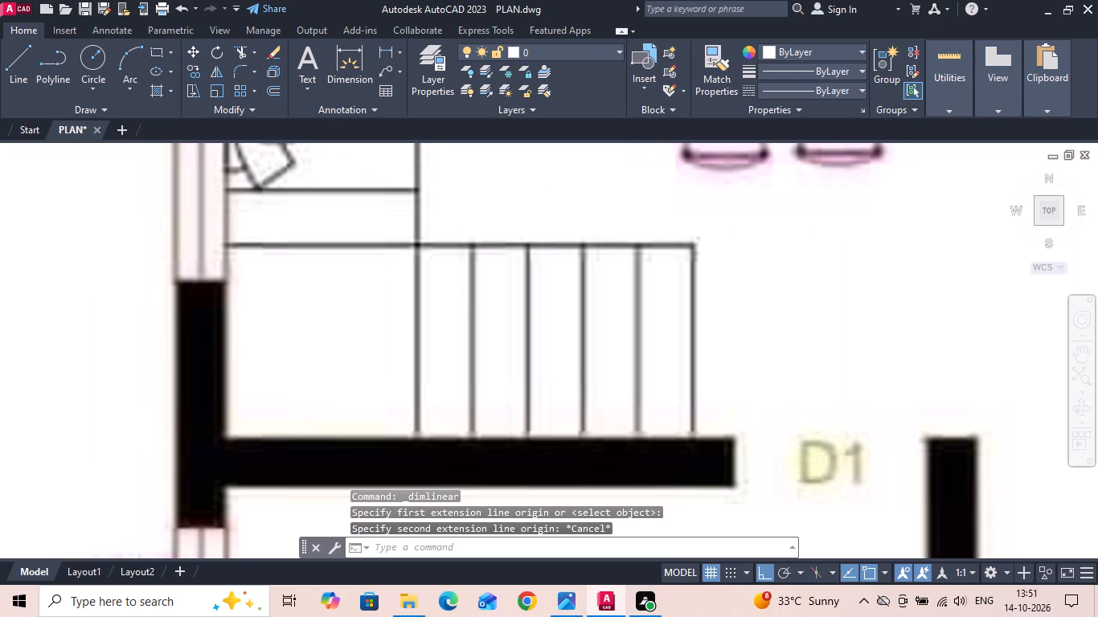
scroll(363, 303, down, 2)
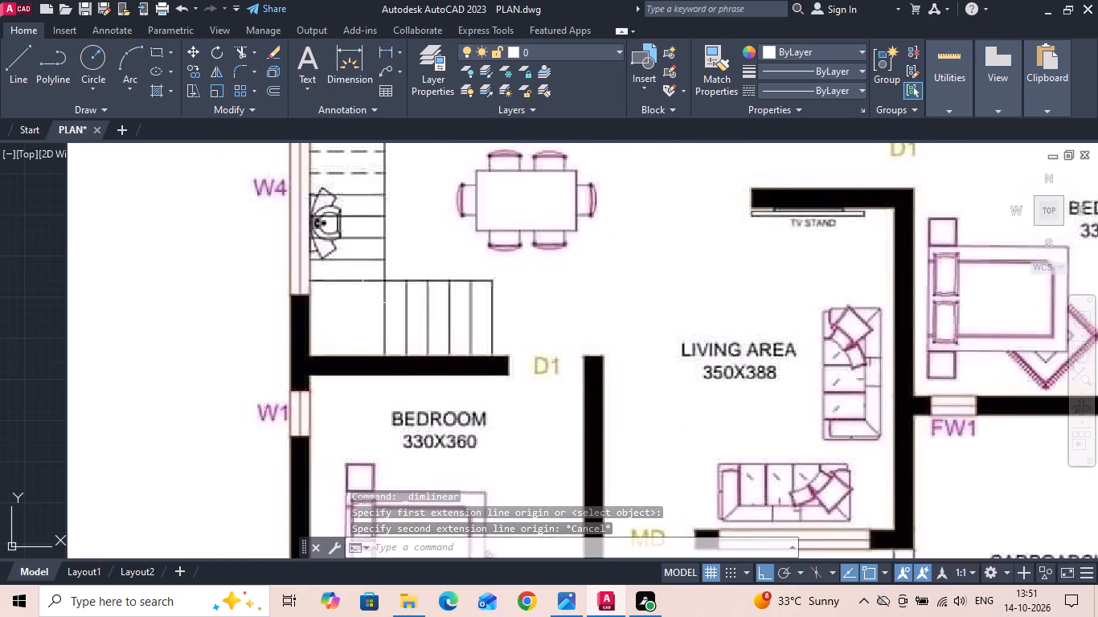
scroll(499, 295, up, 1)
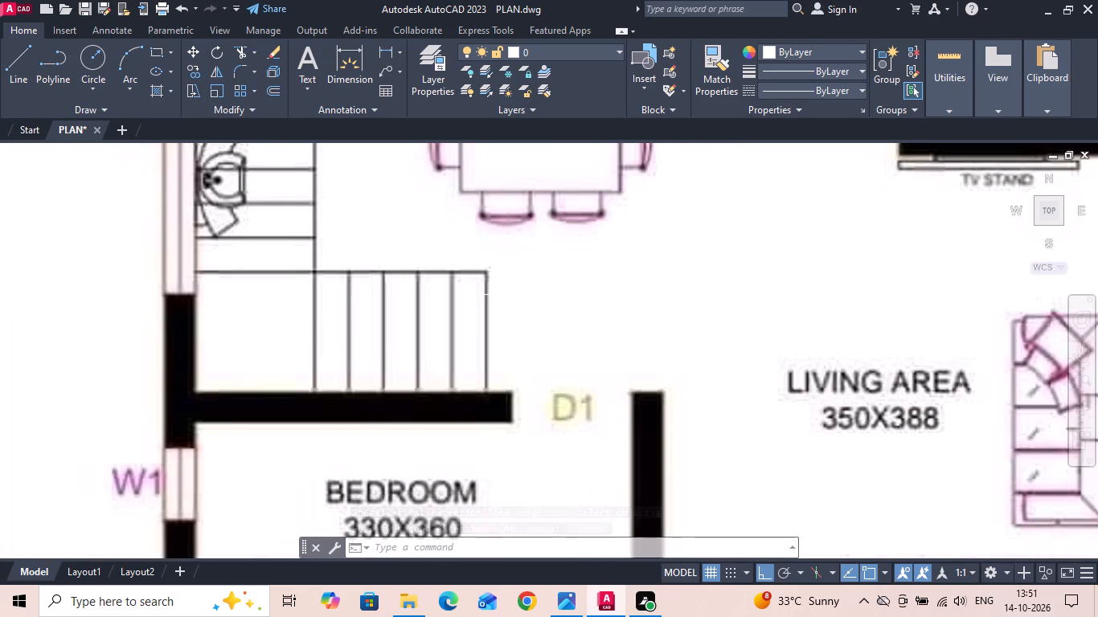
key(space)
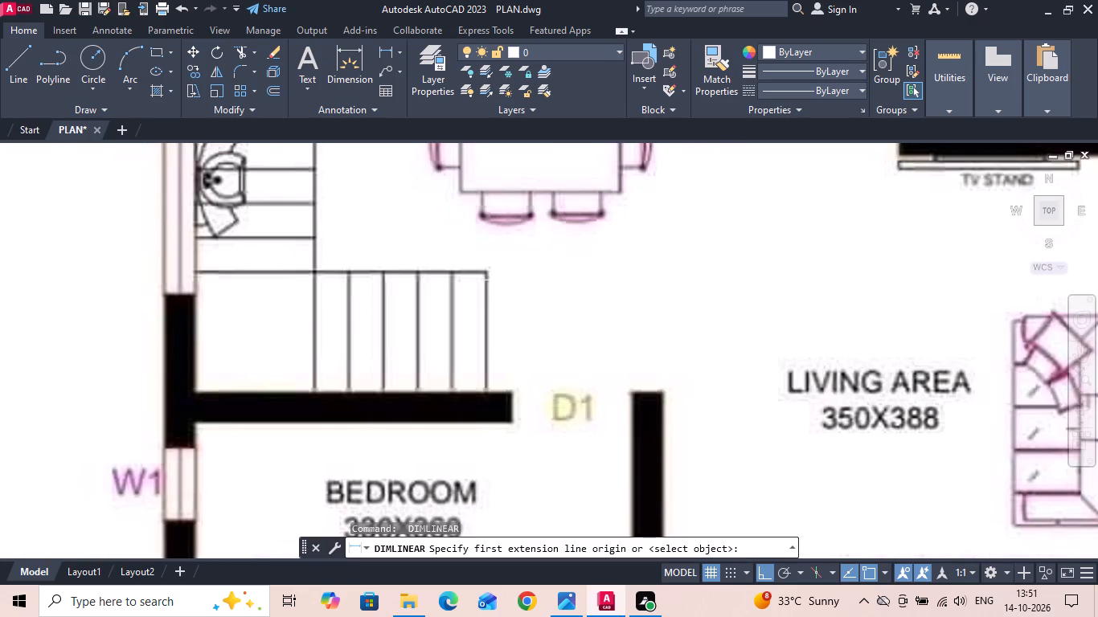
click(506, 280)
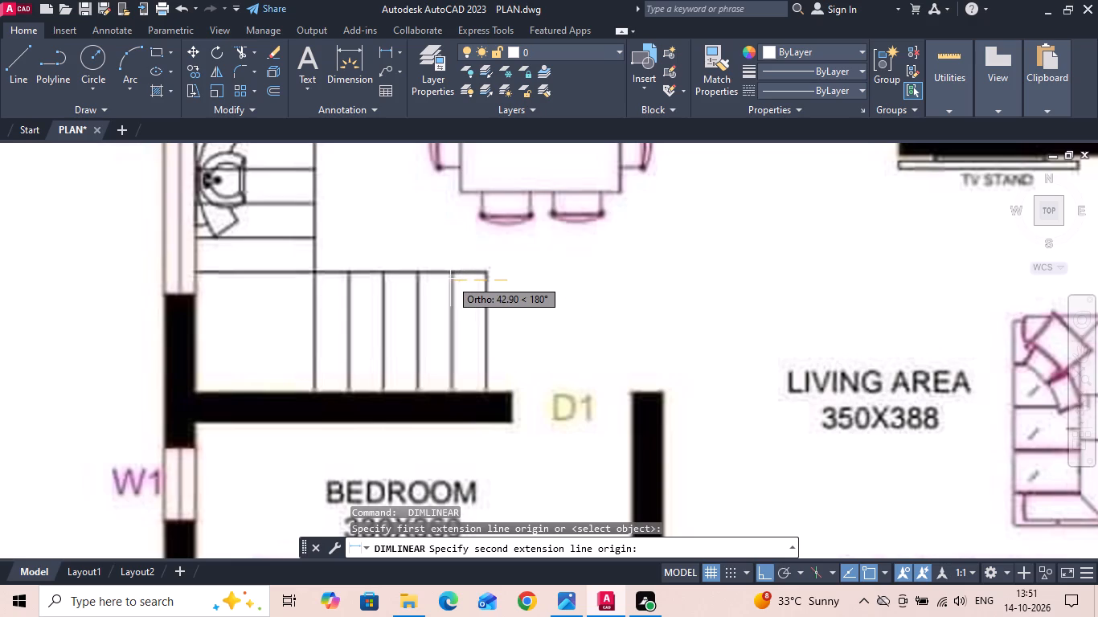
scroll(450, 282, up, 2)
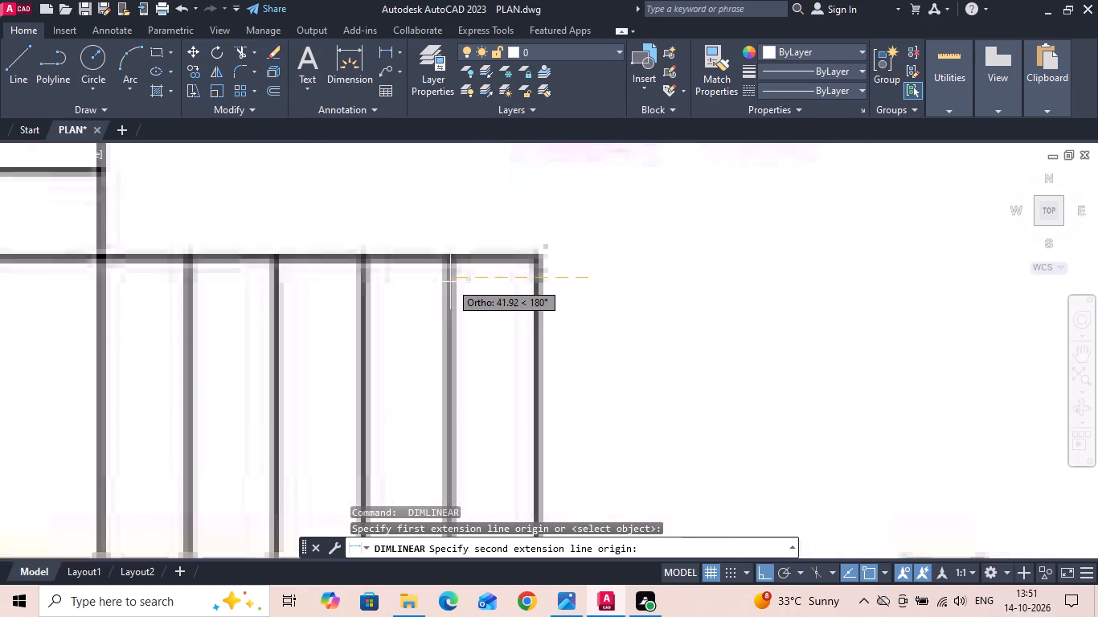
key(Escape)
key(space)
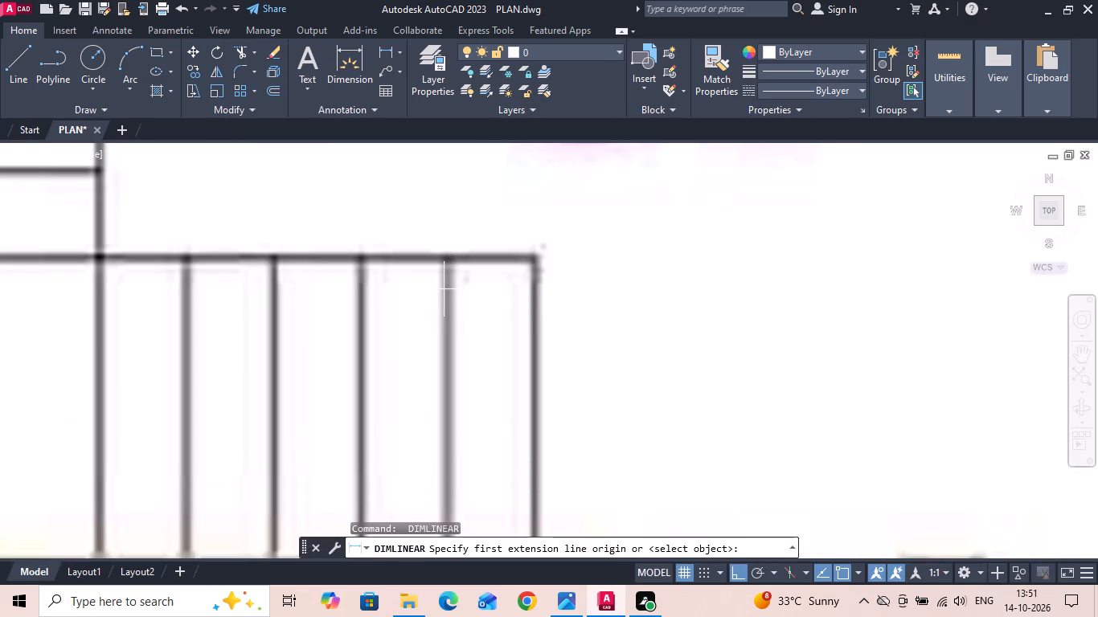
click(448, 296)
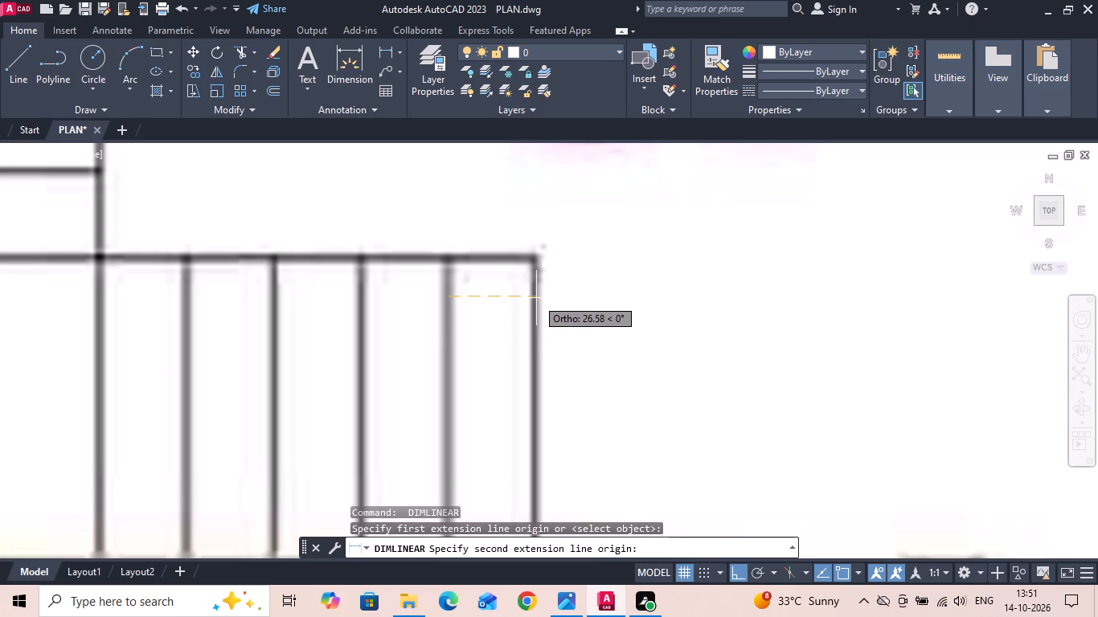
key(Escape)
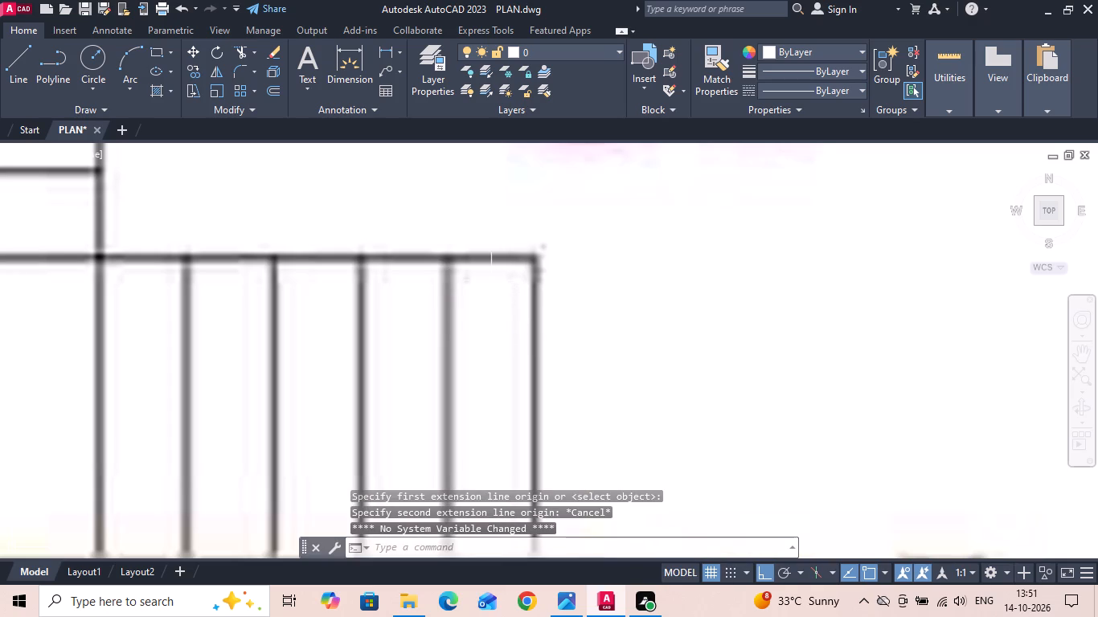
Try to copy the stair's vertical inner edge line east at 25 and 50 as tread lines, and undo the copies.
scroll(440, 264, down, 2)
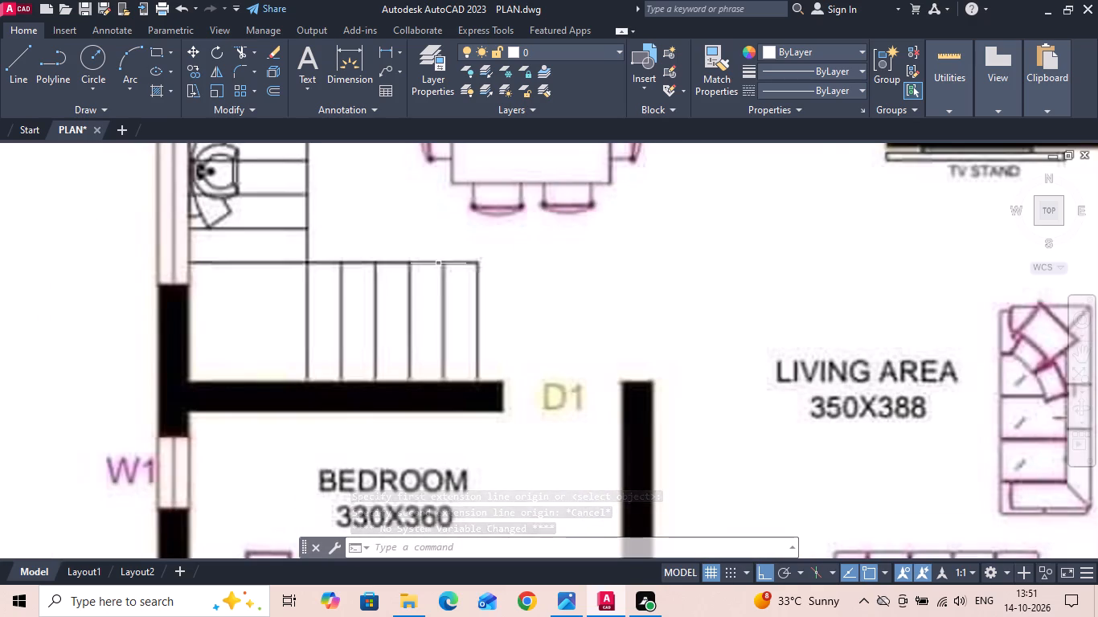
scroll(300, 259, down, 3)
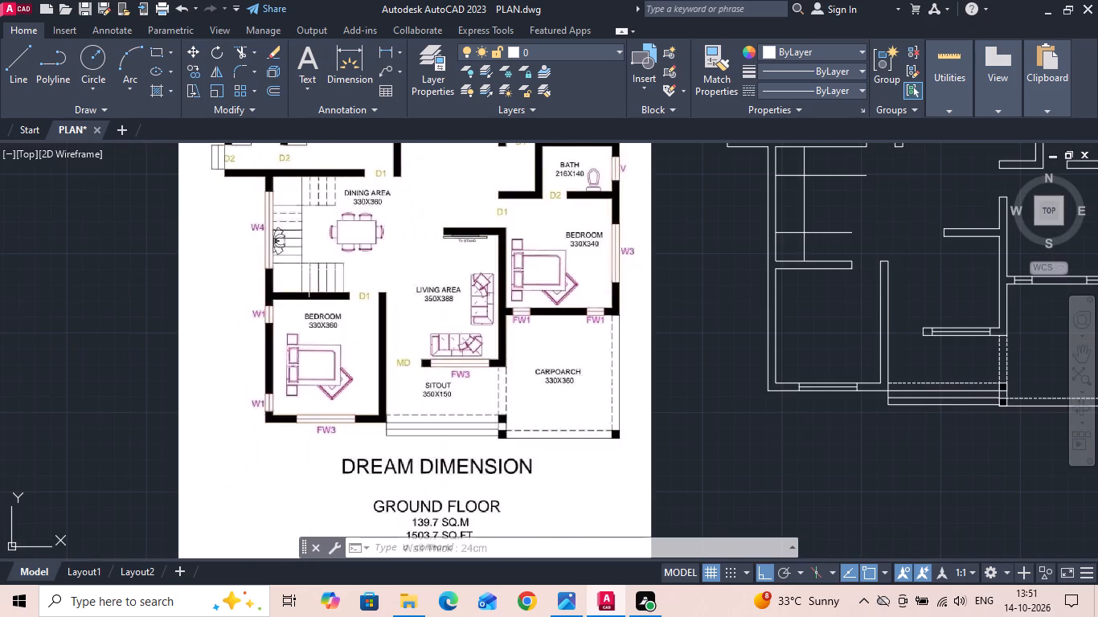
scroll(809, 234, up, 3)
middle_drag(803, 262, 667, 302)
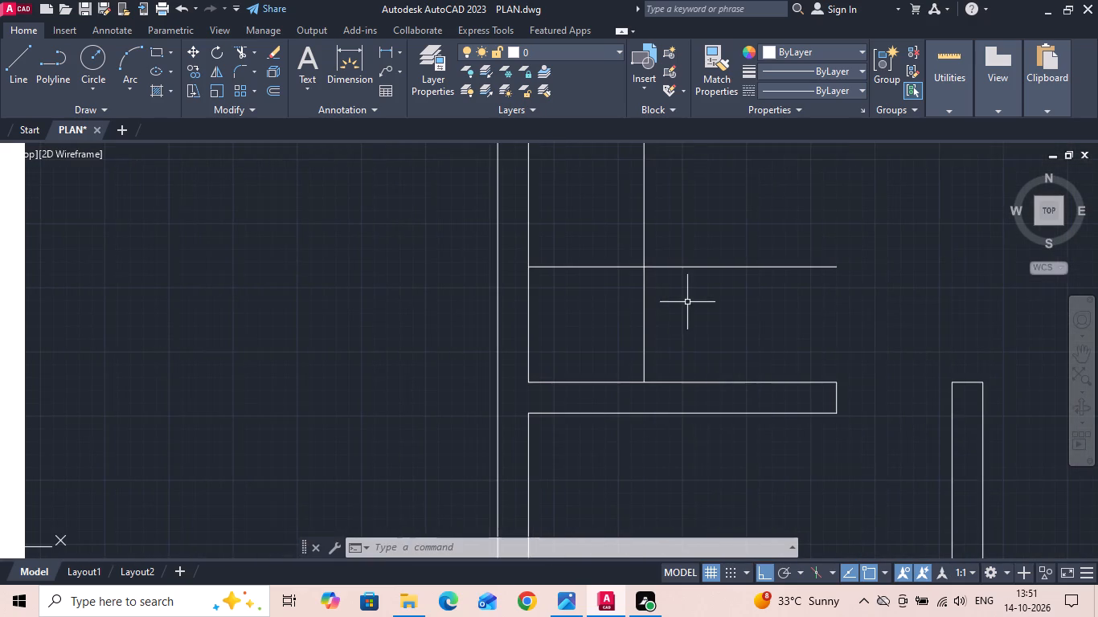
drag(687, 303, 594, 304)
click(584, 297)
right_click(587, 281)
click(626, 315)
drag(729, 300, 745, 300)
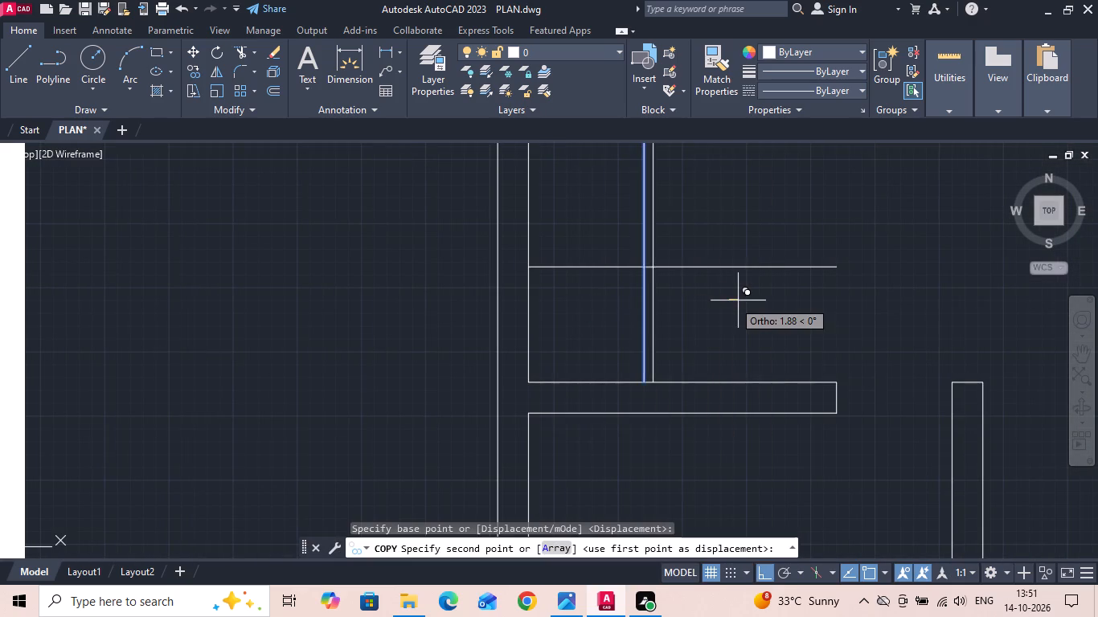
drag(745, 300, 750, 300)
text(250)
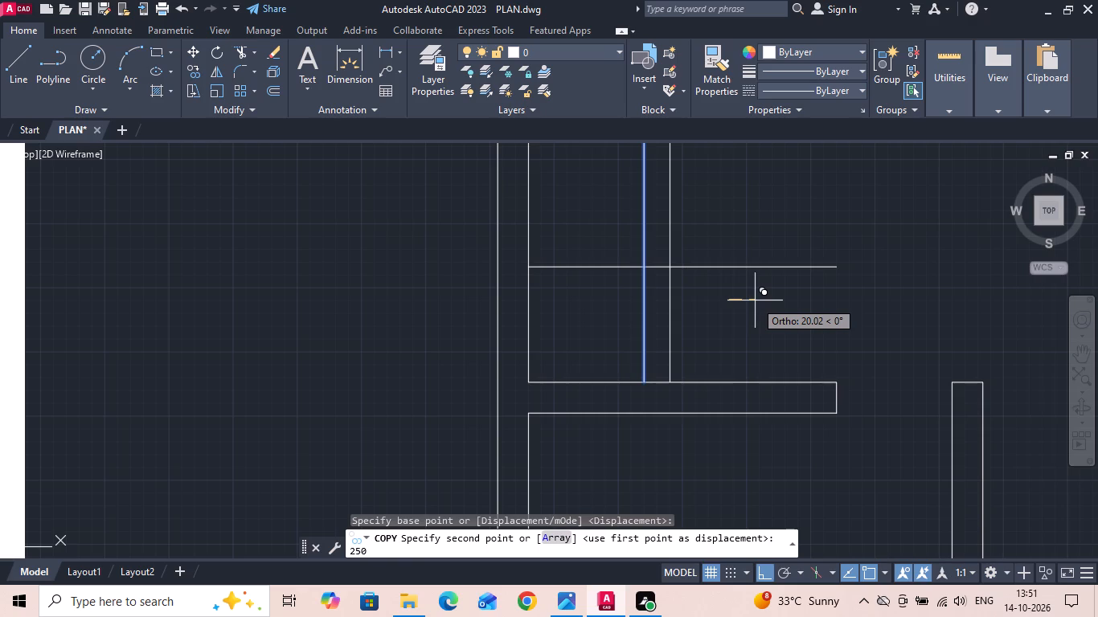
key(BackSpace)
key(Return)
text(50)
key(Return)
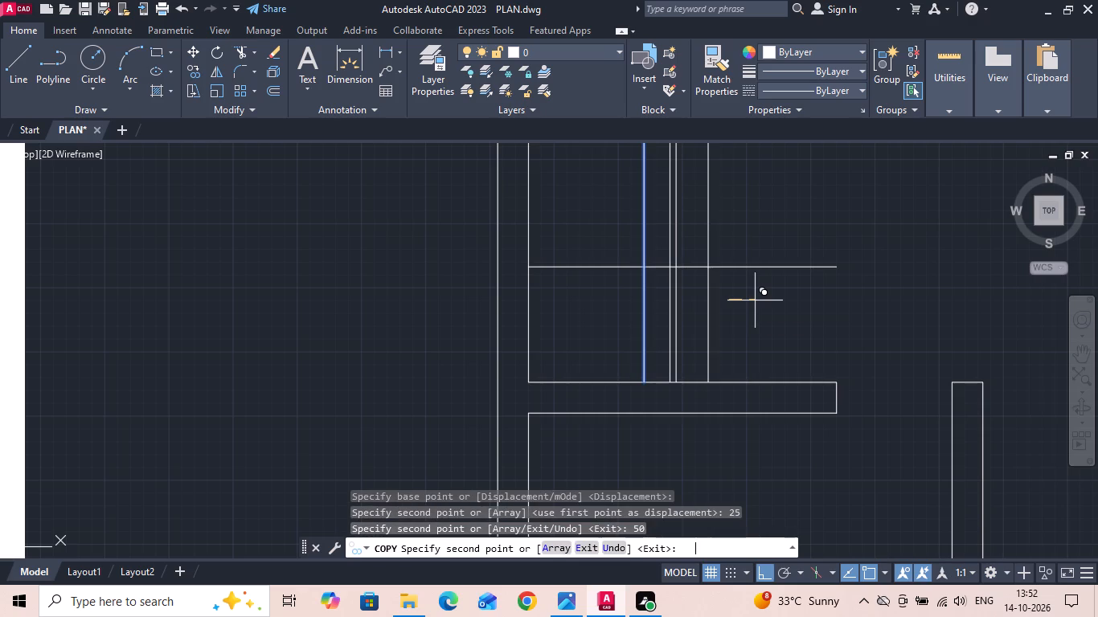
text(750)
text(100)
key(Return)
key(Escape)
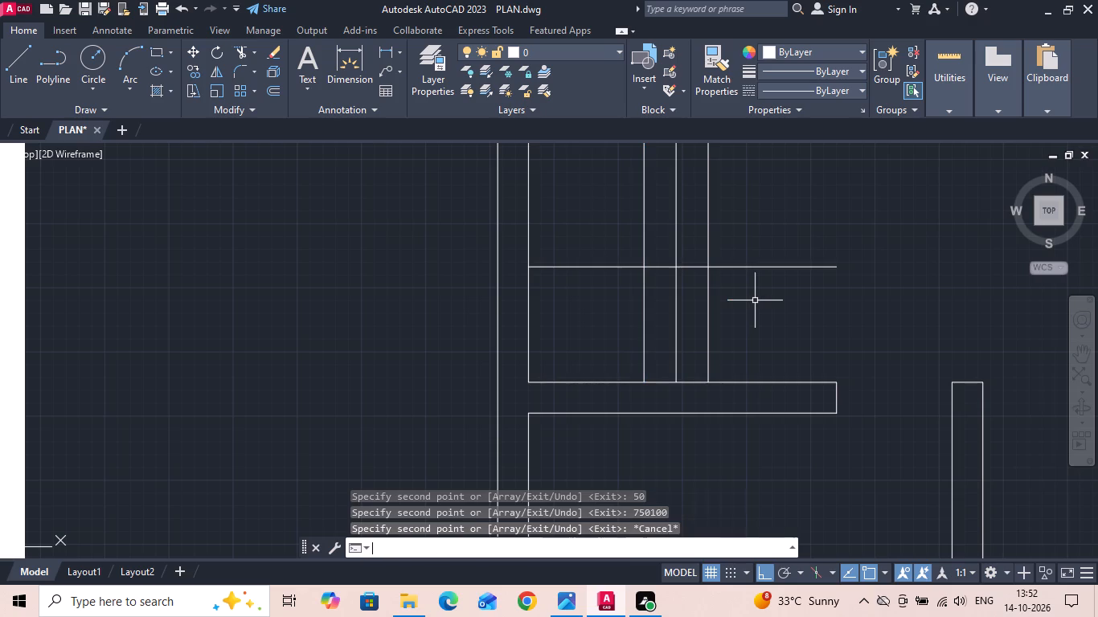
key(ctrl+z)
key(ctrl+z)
Copy the stair's vertical inner edge line east at 25, 50, 75, 100 and 125 as tread lines.
scroll(576, 372, down, 3)
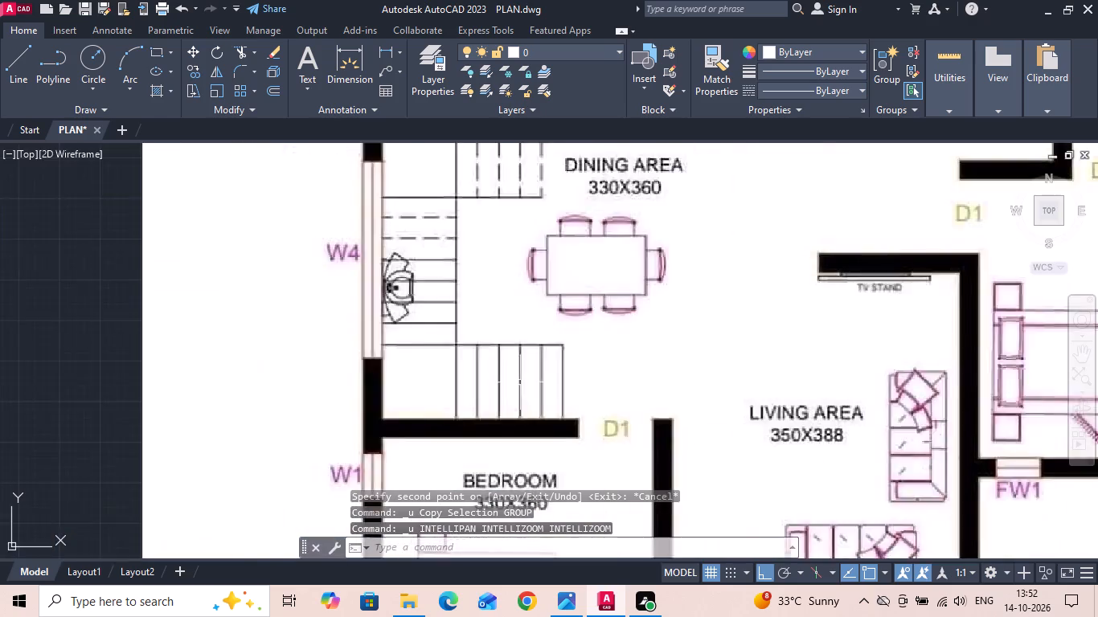
scroll(514, 382, down, 4)
scroll(657, 344, up, 3)
scroll(773, 363, up, 2)
middle_drag(741, 367, 628, 208)
drag(559, 273, 442, 296)
click(439, 297)
right_click(439, 296)
click(476, 308)
drag(616, 303, 625, 304)
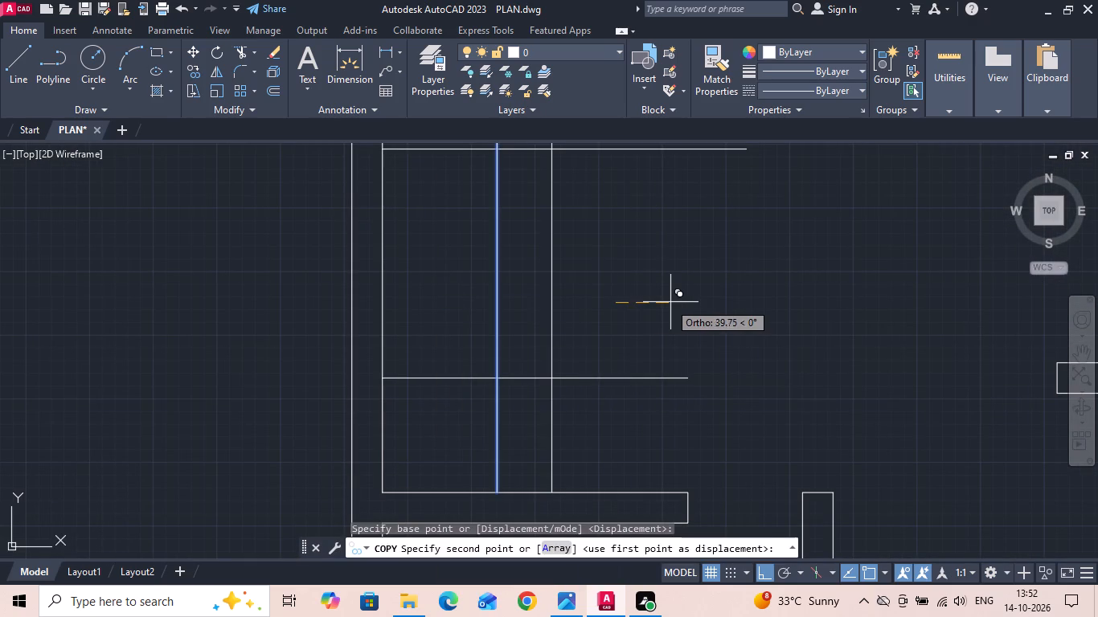
text(25)
key(Return)
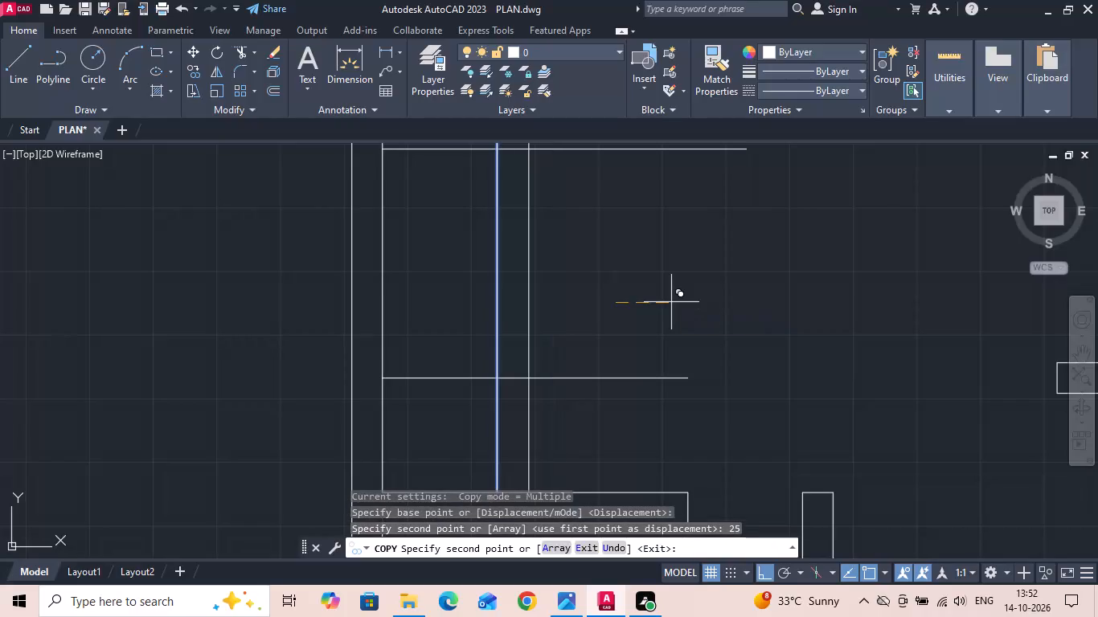
text(50)
key(Return)
text(75)
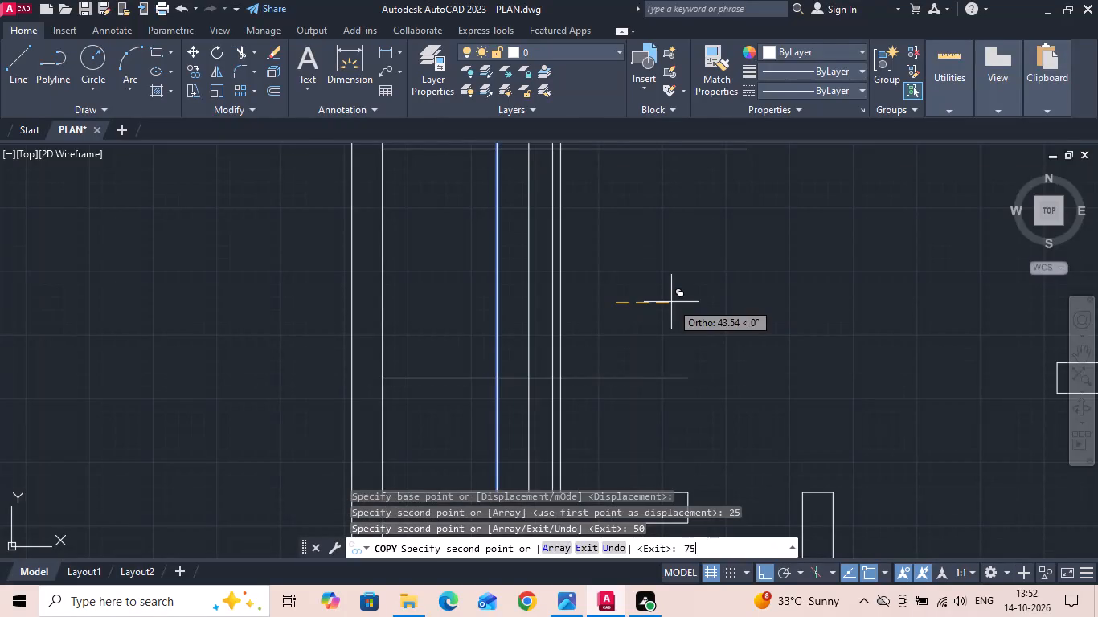
key(Return)
text(100)
key(Return)
text(125)
key(Return)
key(Escape)
Trim the five copied tread lines between the upper and lower flights, and the flights' edge lines beyond the easternmost tread.
scroll(671, 302, down, 3)
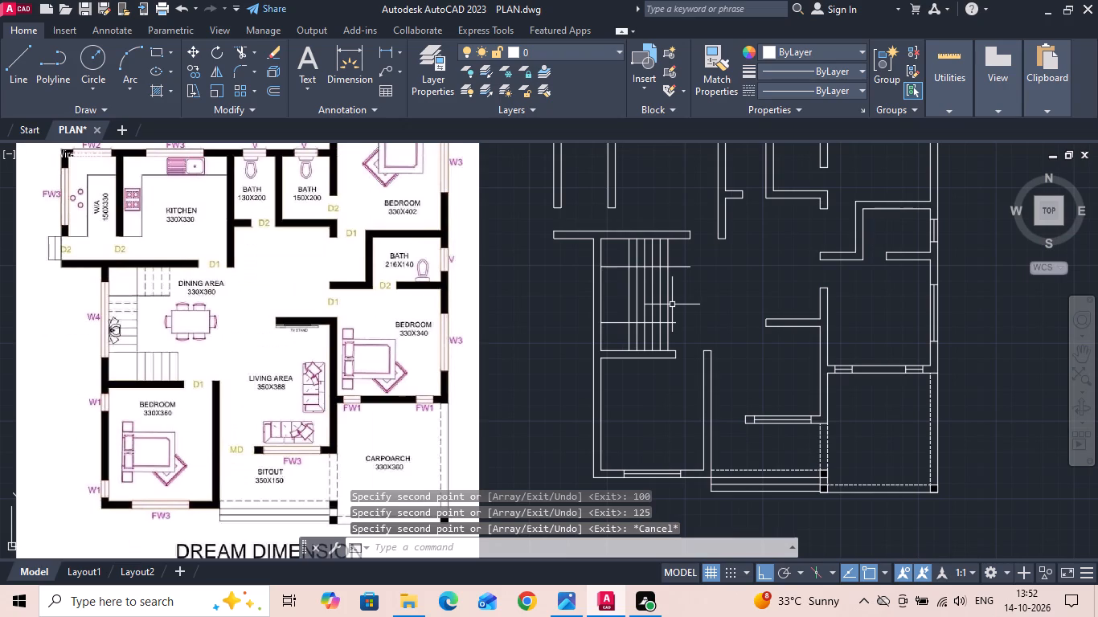
scroll(672, 304, up, 1)
text(TR)
key(space)
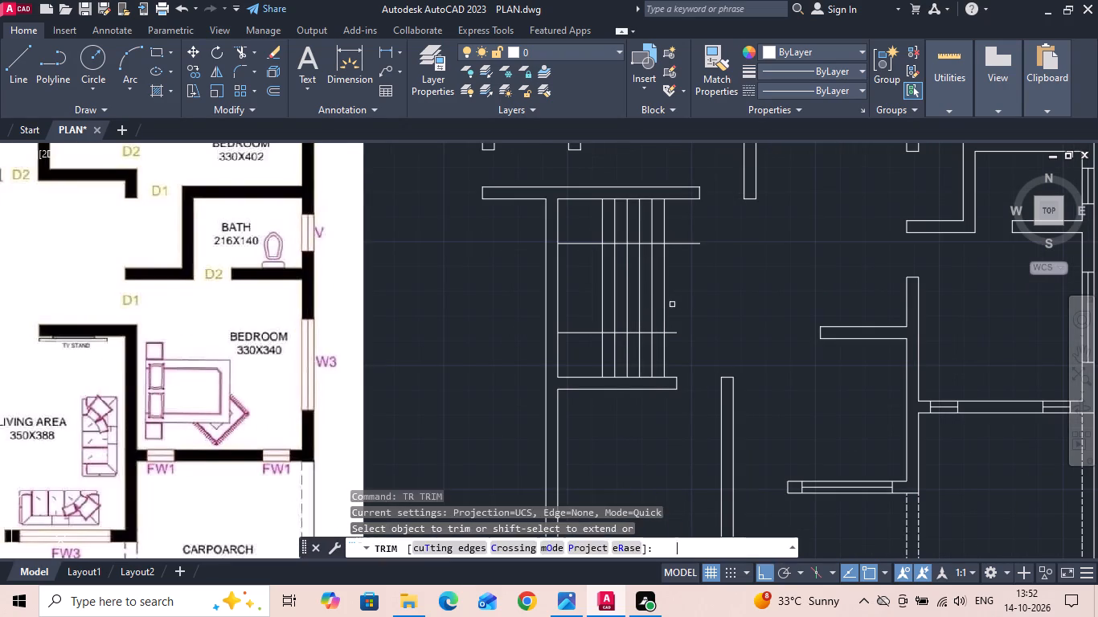
drag(681, 297, 634, 292)
drag(610, 281, 629, 272)
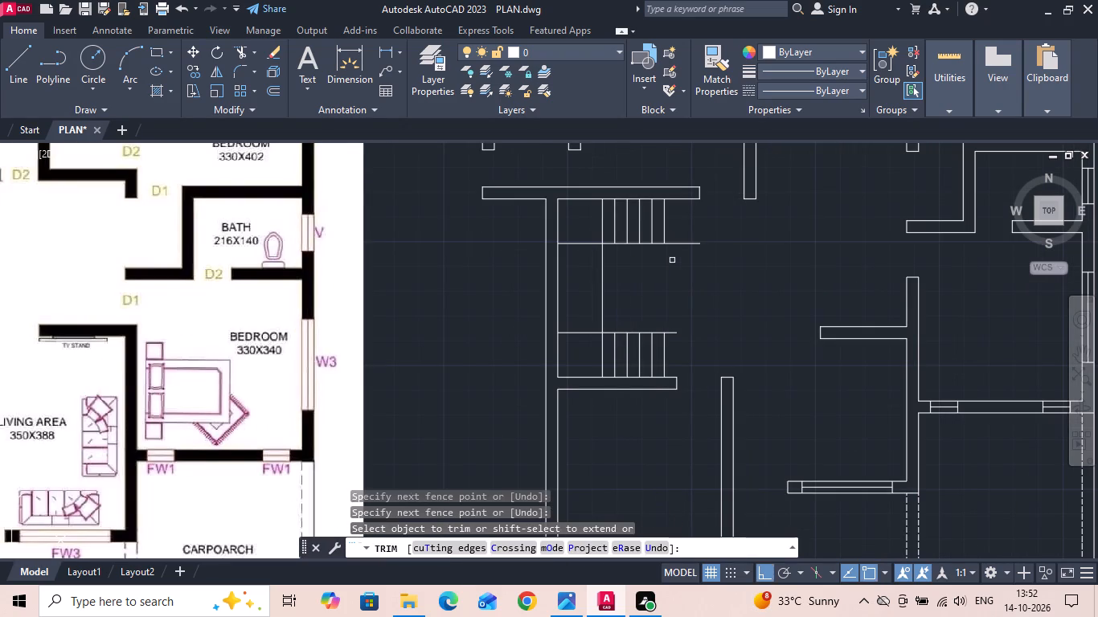
click(682, 242)
click(674, 331)
key(Escape)
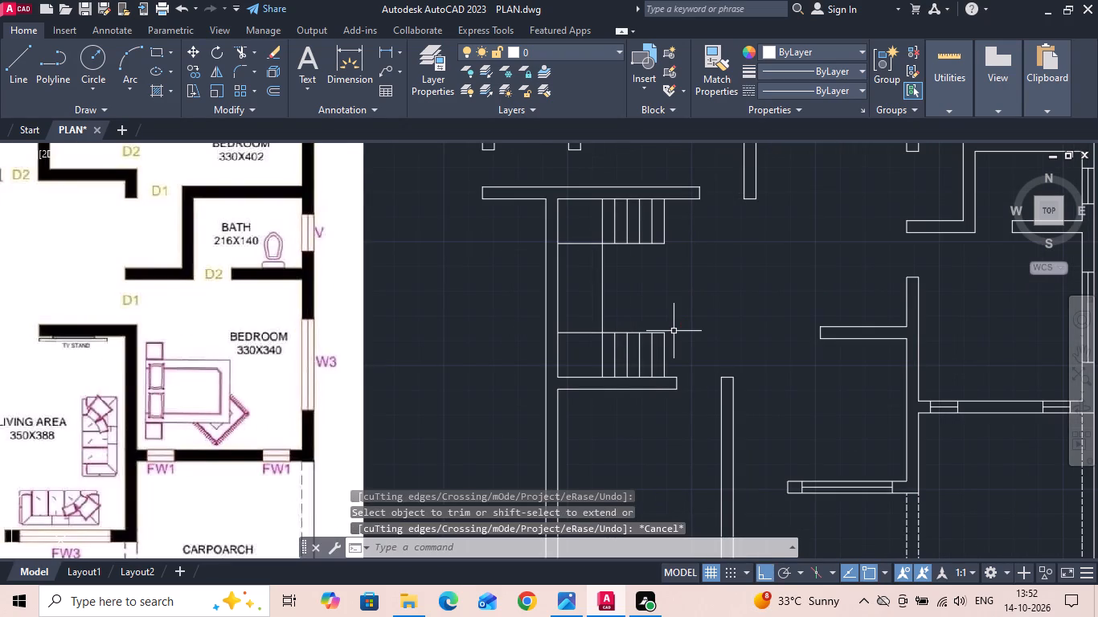
Save the drawing.
key(ctrl+s)
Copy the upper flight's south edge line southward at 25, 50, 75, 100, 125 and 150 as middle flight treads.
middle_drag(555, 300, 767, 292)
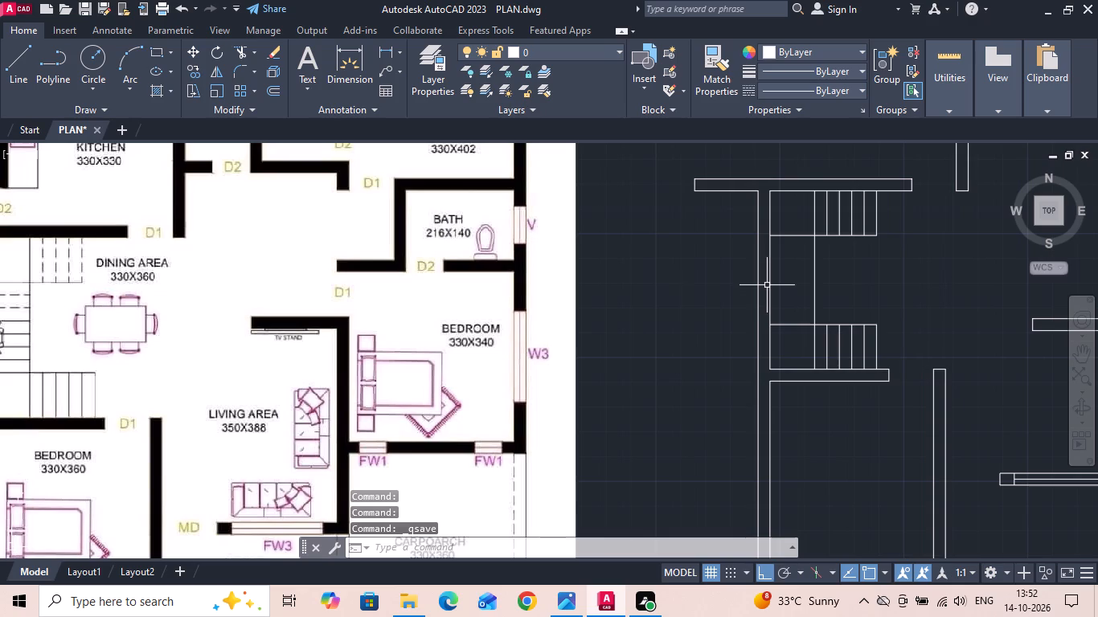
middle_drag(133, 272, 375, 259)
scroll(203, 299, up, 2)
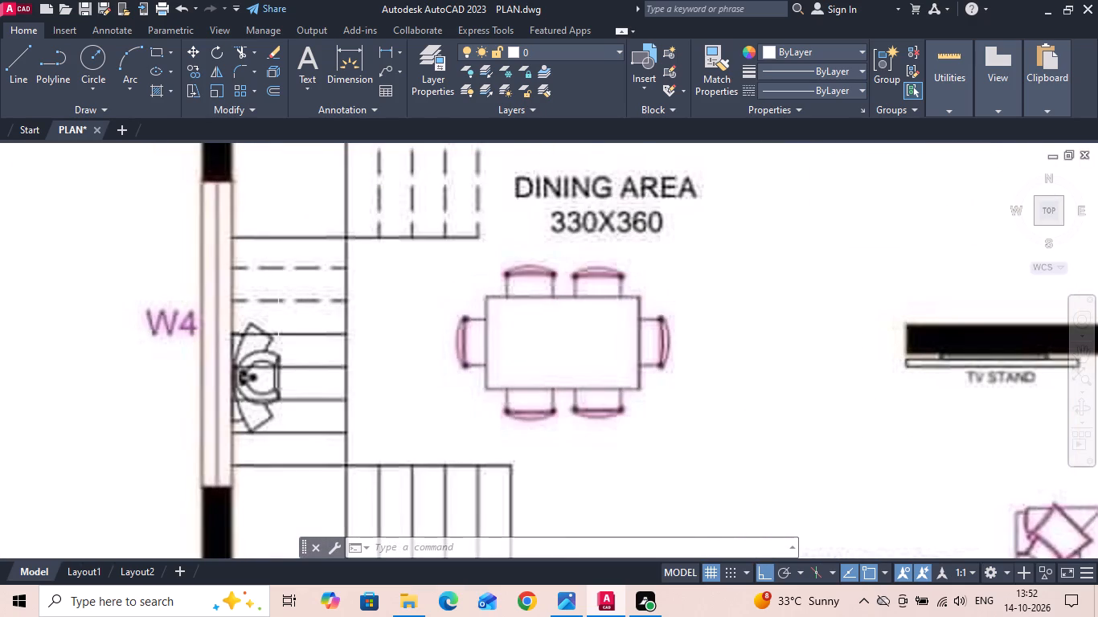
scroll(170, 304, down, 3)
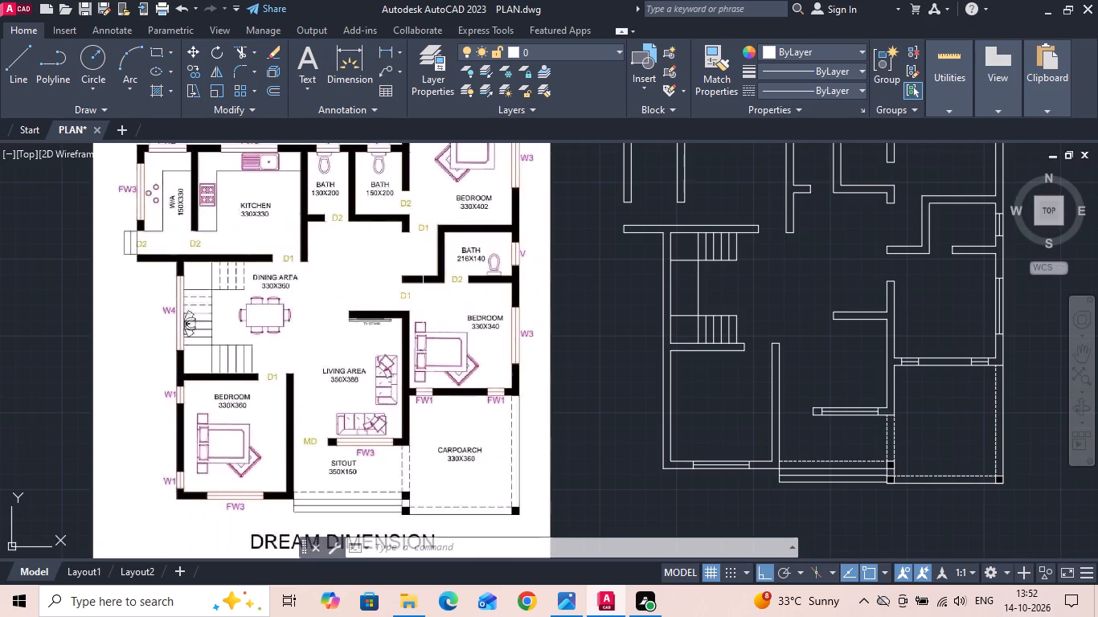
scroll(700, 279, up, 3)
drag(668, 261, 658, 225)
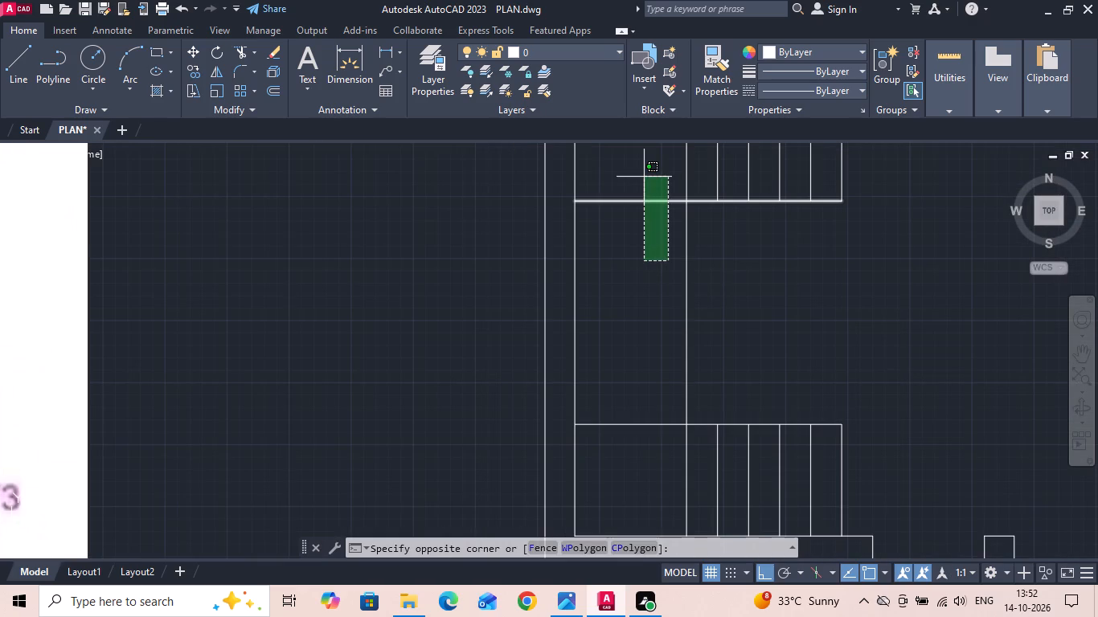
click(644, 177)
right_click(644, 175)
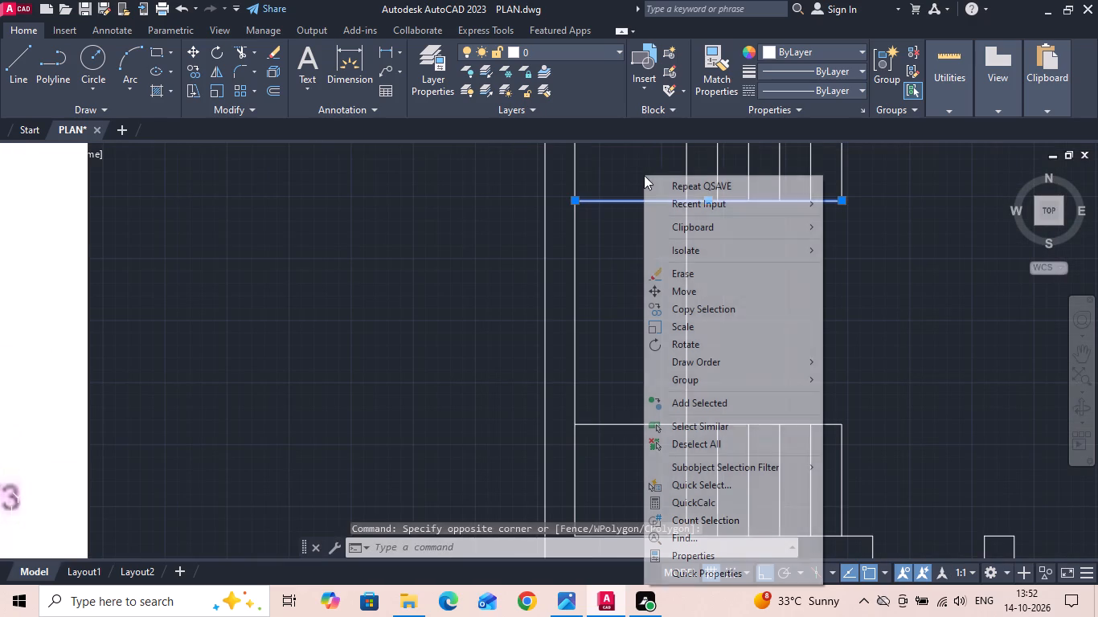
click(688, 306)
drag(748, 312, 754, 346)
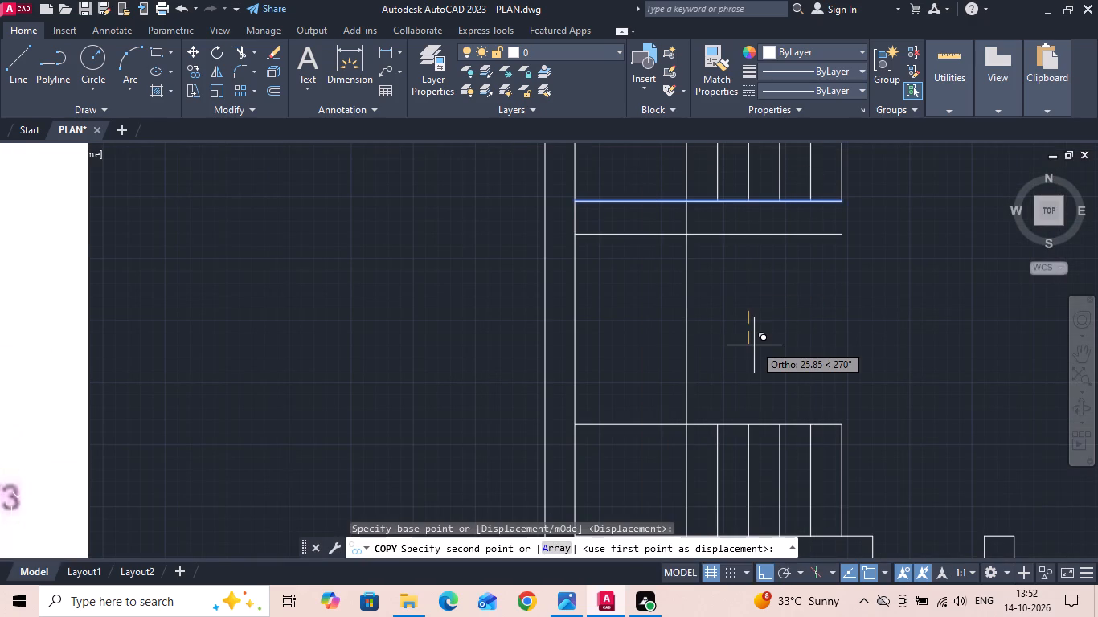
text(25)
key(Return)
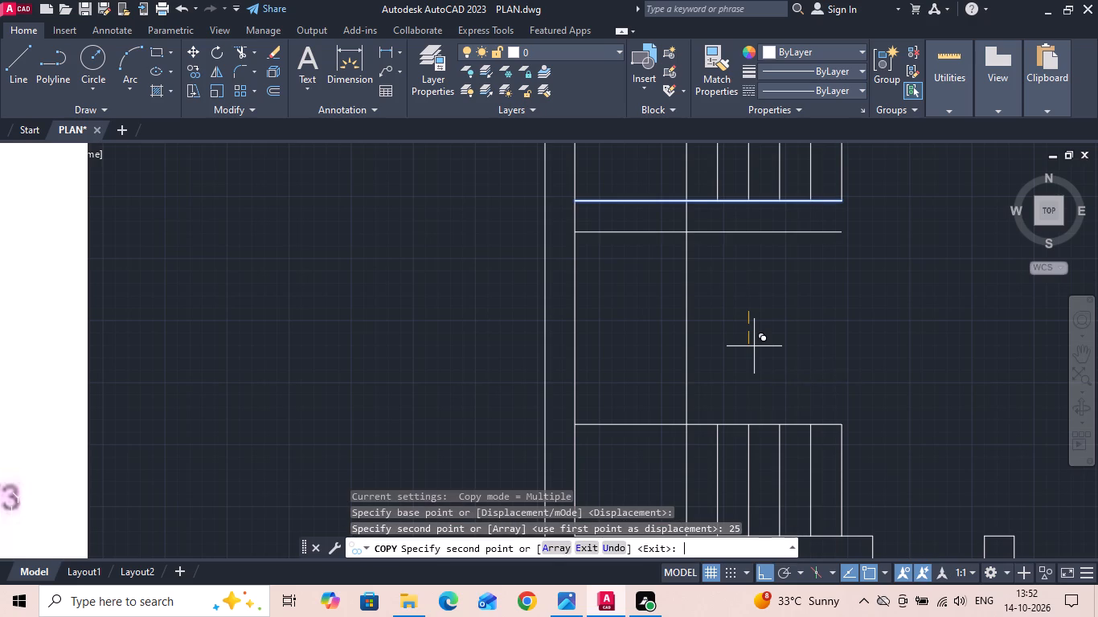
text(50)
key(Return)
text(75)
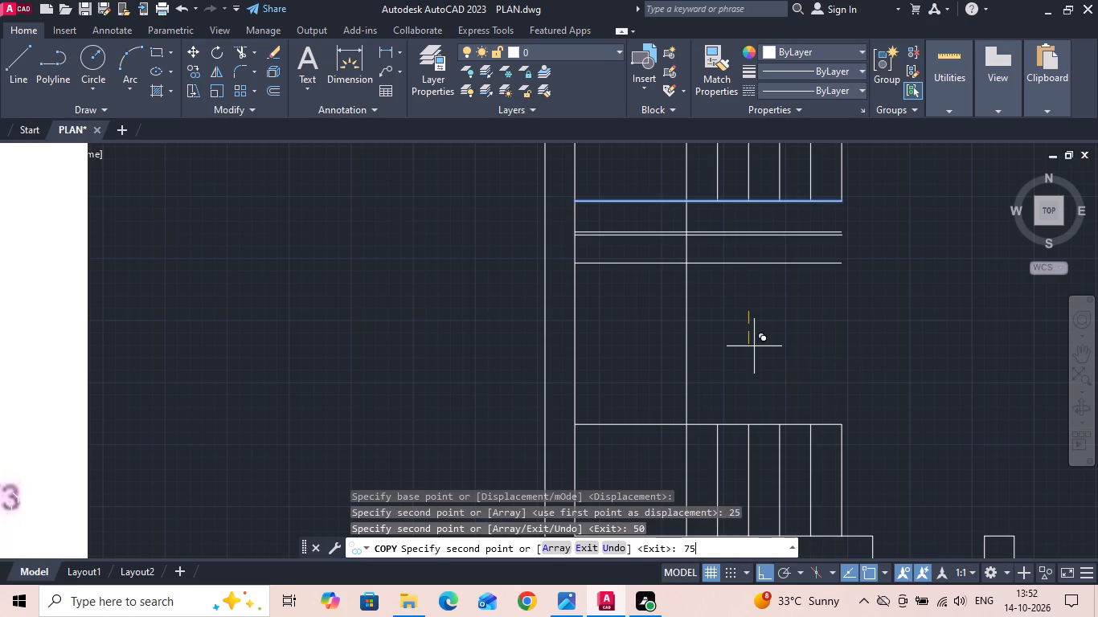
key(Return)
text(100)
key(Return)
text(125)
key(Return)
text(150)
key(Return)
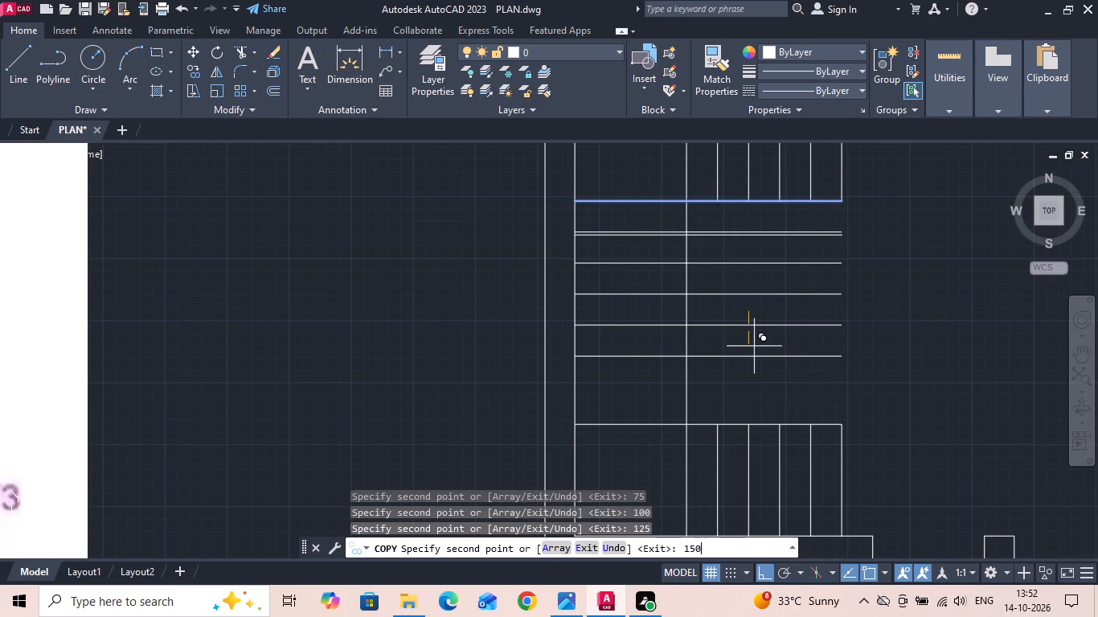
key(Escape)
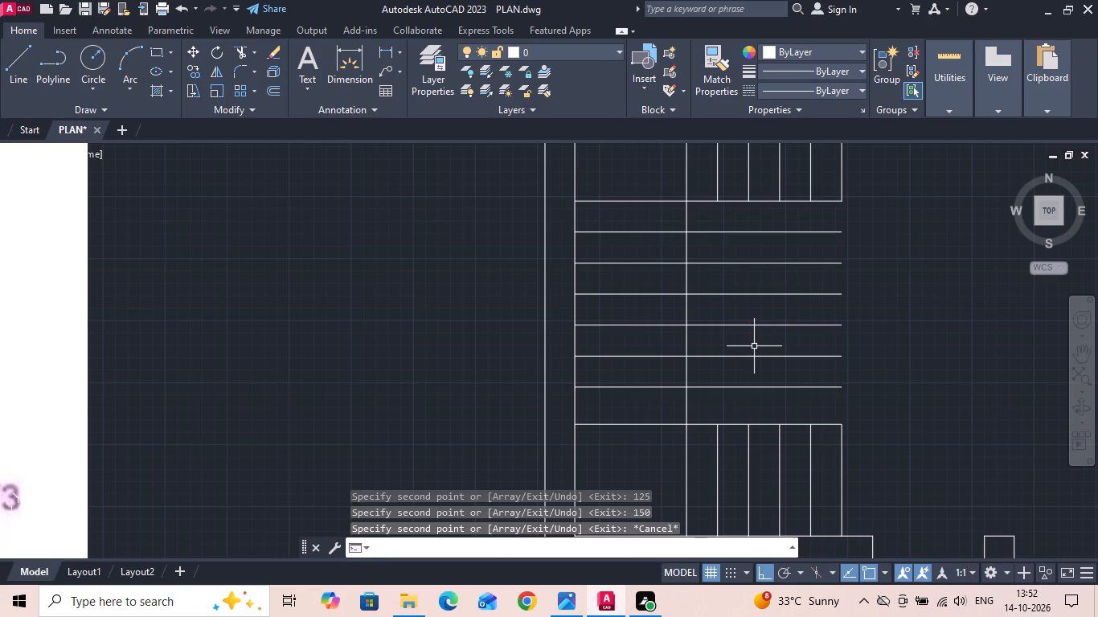
Measure the gap between the southernmost middle tread line and the lower flight's north edge.
middle_drag(812, 316, 590, 316)
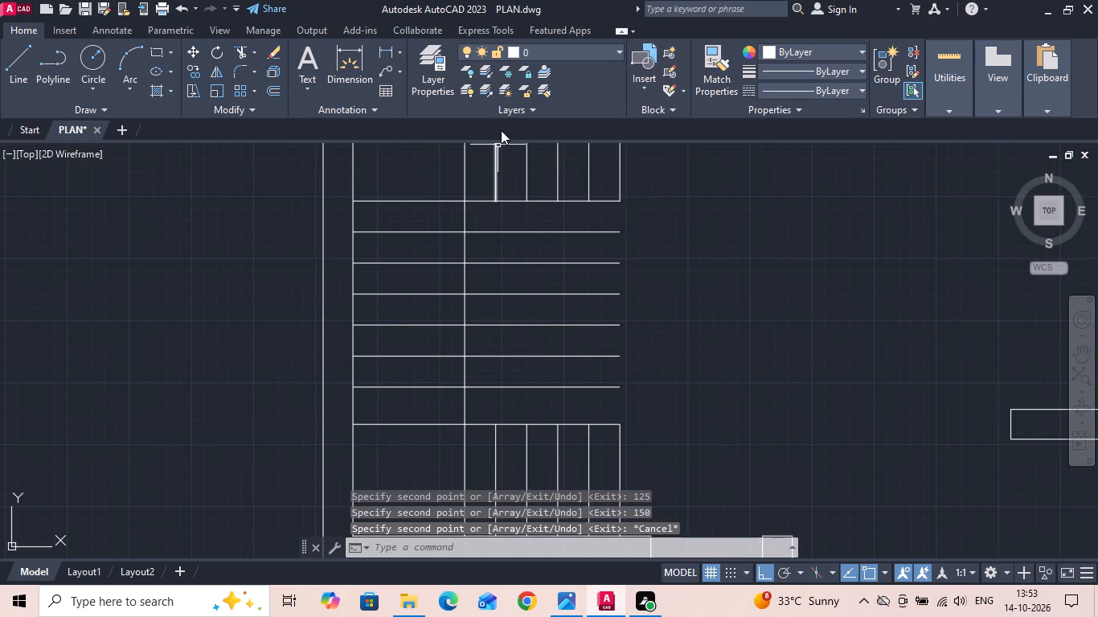
click(380, 52)
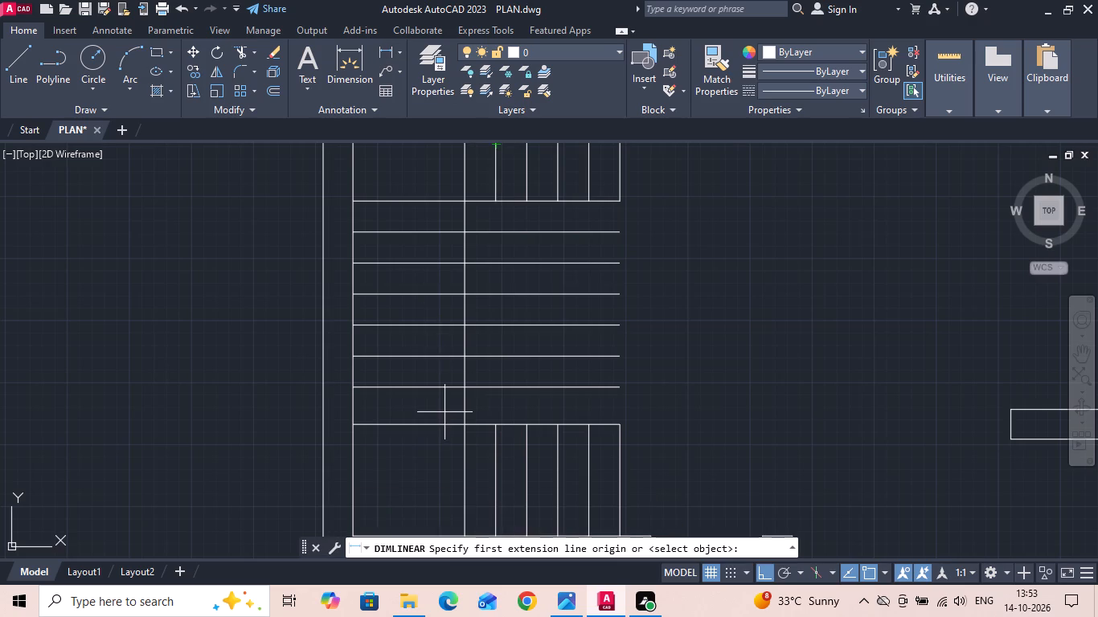
scroll(445, 414, up, 1)
click(445, 429)
click(446, 374)
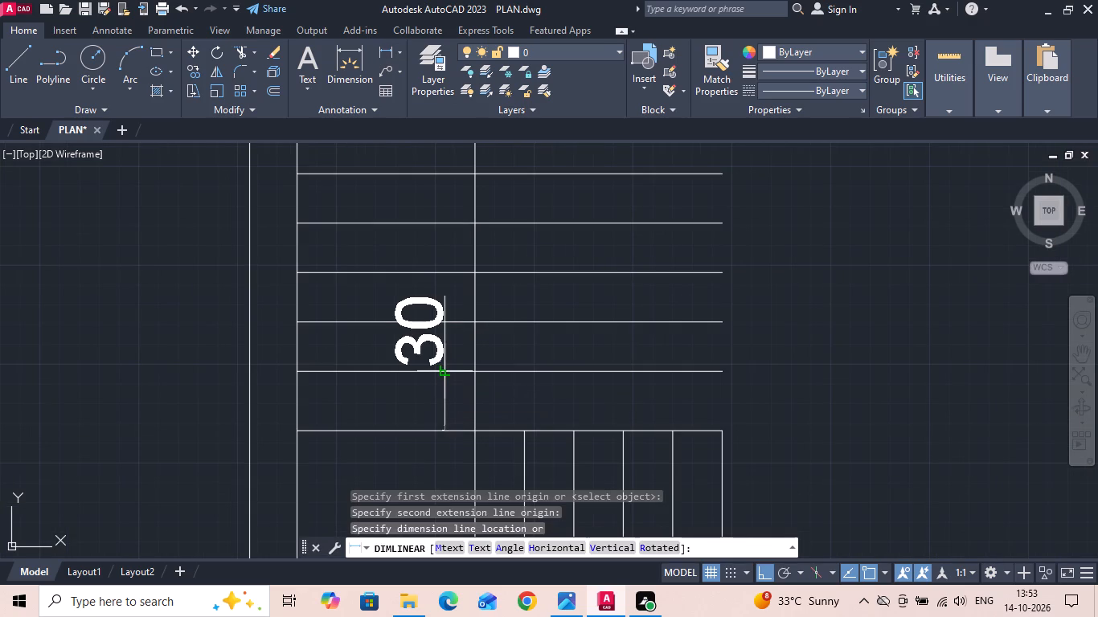
scroll(446, 374, down, 1)
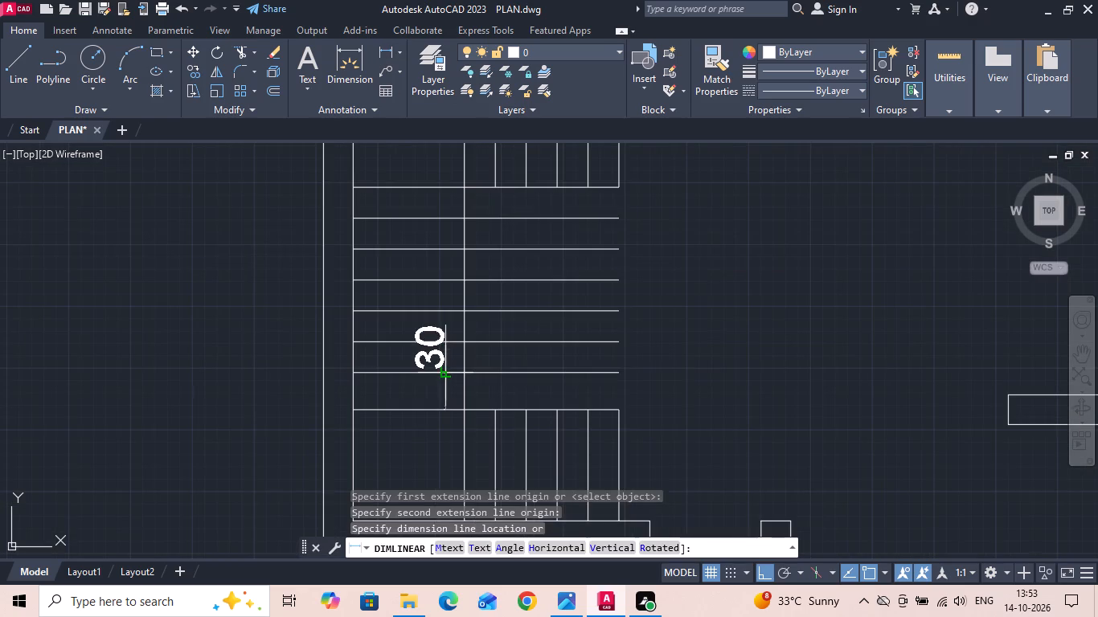
key(Escape)
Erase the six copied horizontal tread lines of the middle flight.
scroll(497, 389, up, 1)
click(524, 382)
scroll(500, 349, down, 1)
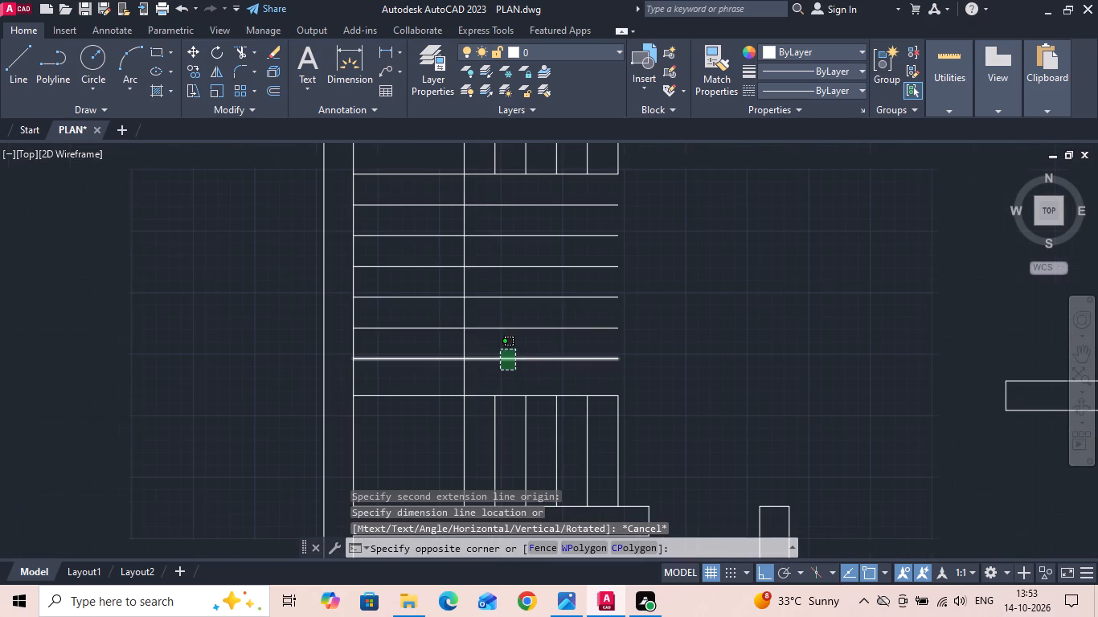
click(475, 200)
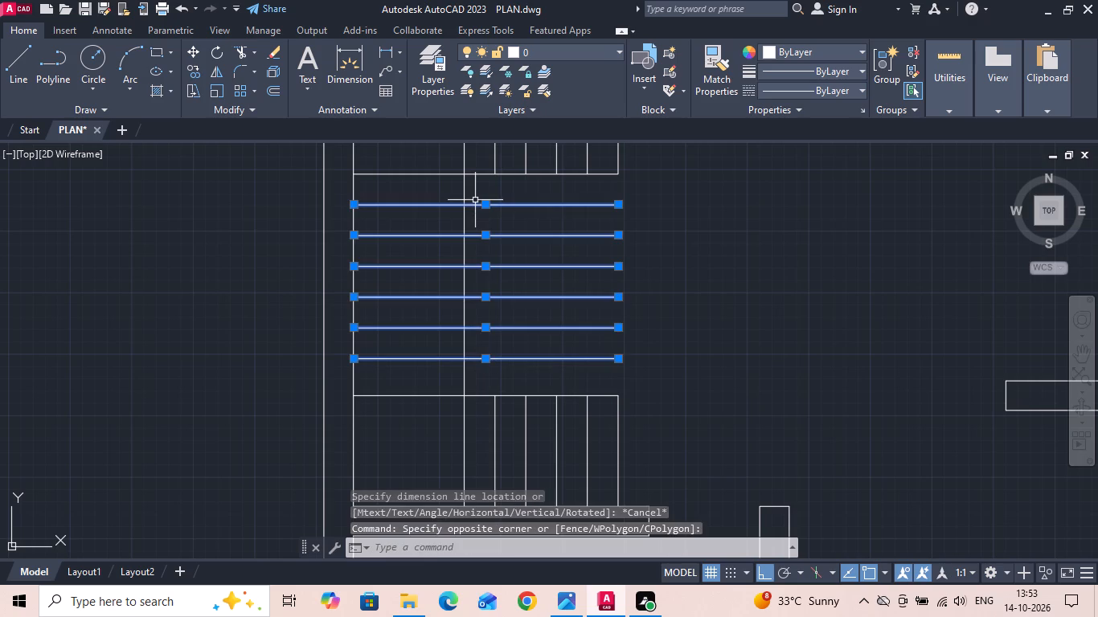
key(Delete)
Copy the upper flight's south edge line 26 south as the middle flight's first tread line.
click(485, 175)
right_click(481, 241)
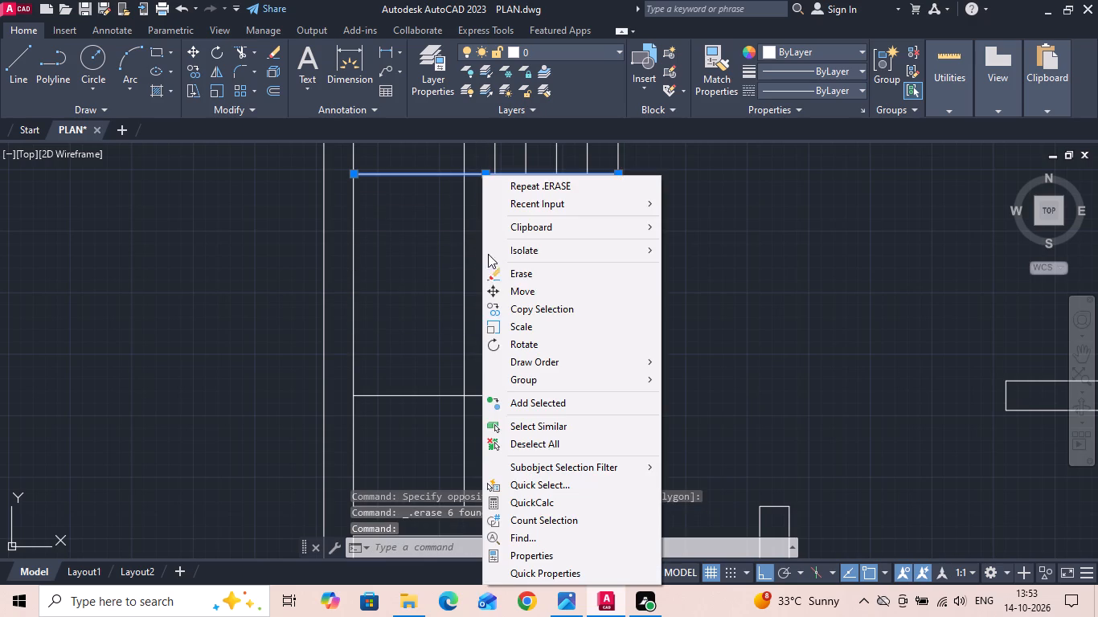
click(516, 305)
drag(578, 276, 579, 298)
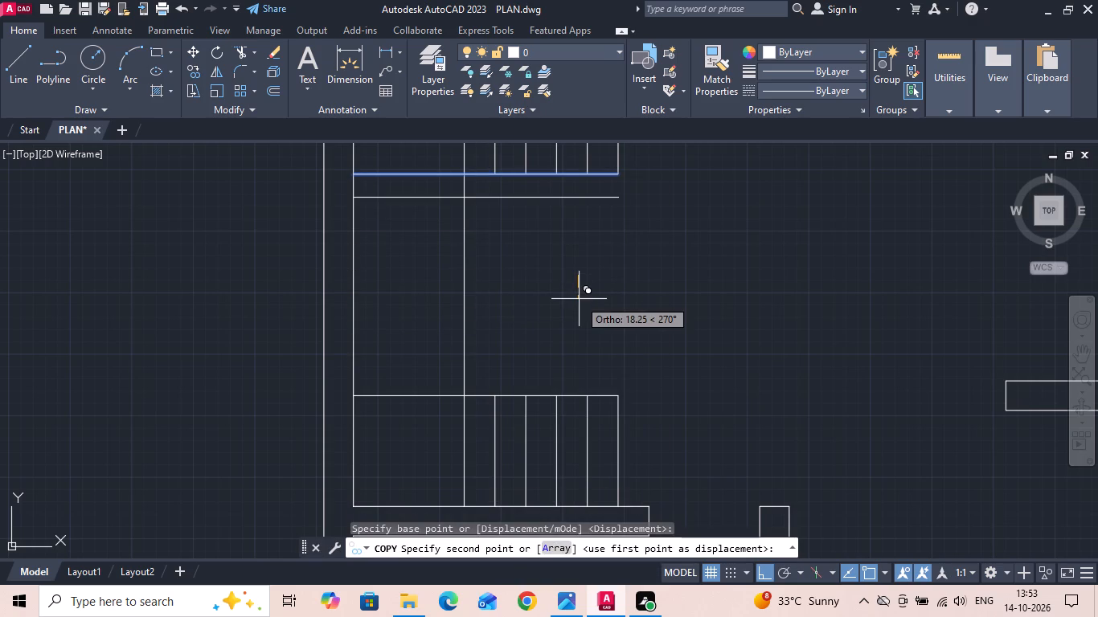
text(26)
key(Return)
key(Escape)
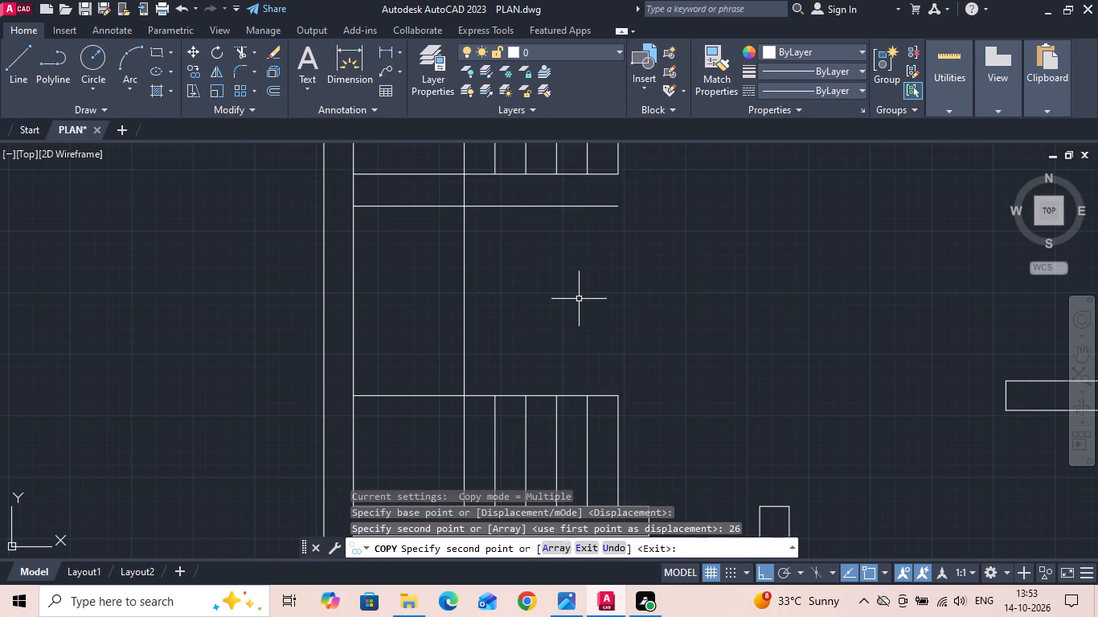
Offset the middle flight's first tread line southward five times in succession at 26 spacing.
key(space)
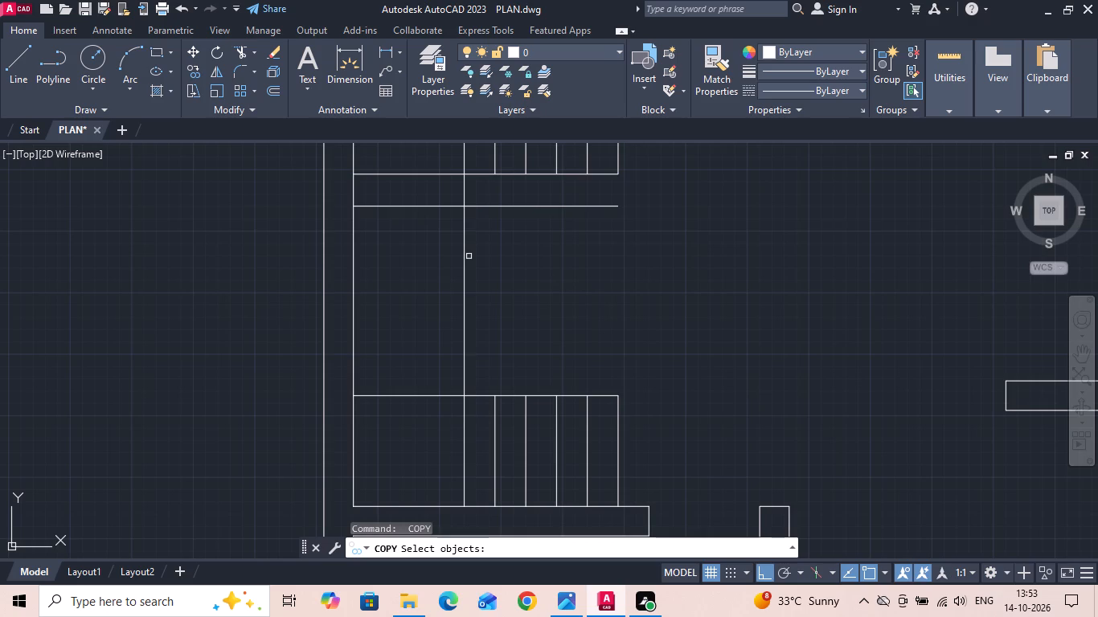
key(Escape)
text(O 2)
text(6)
key(space)
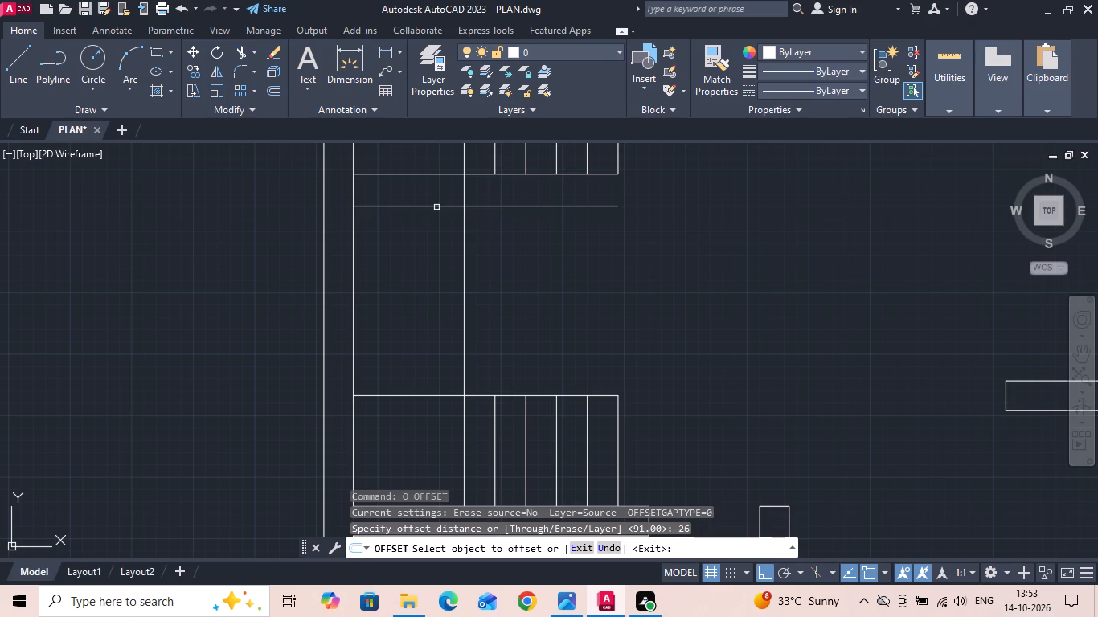
click(447, 204)
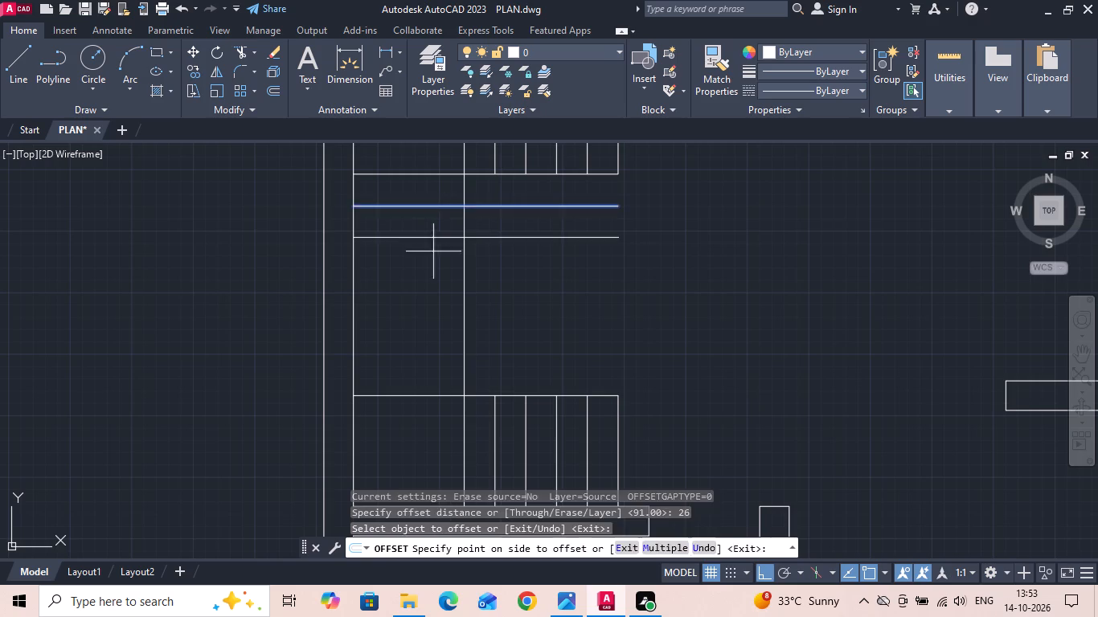
click(432, 253)
click(424, 240)
click(415, 276)
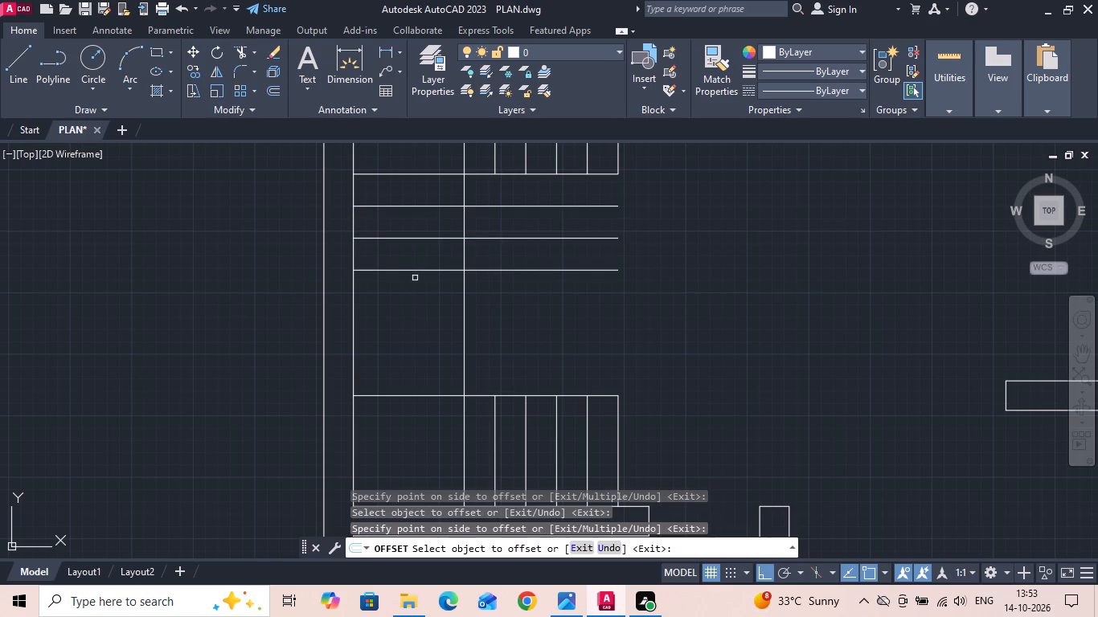
drag(413, 271, 412, 281)
click(404, 319)
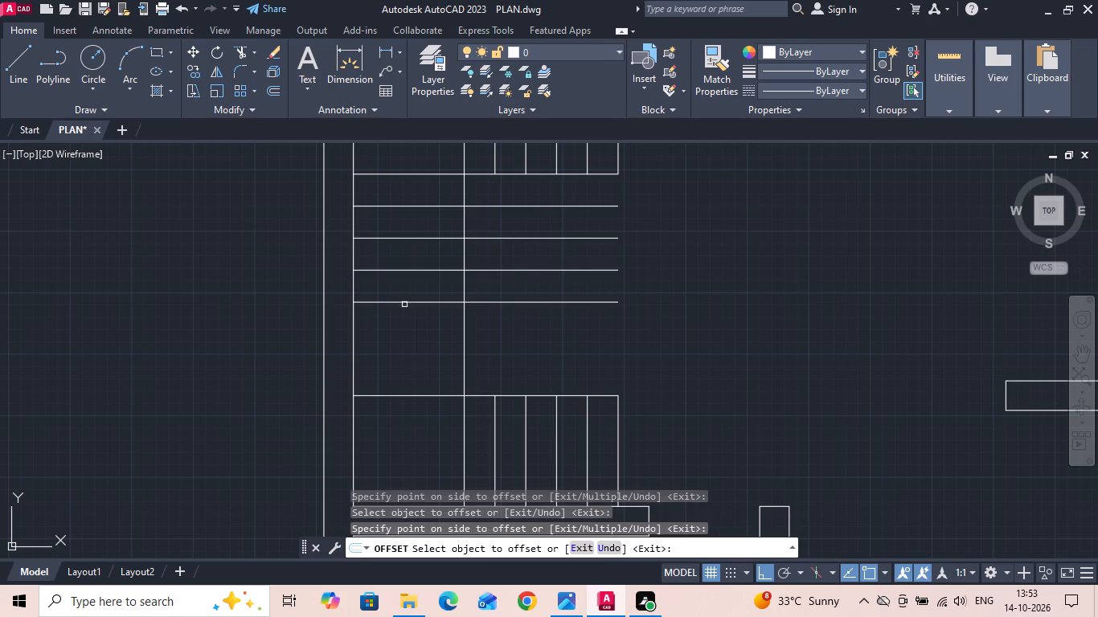
click(404, 304)
drag(404, 300, 405, 314)
click(397, 358)
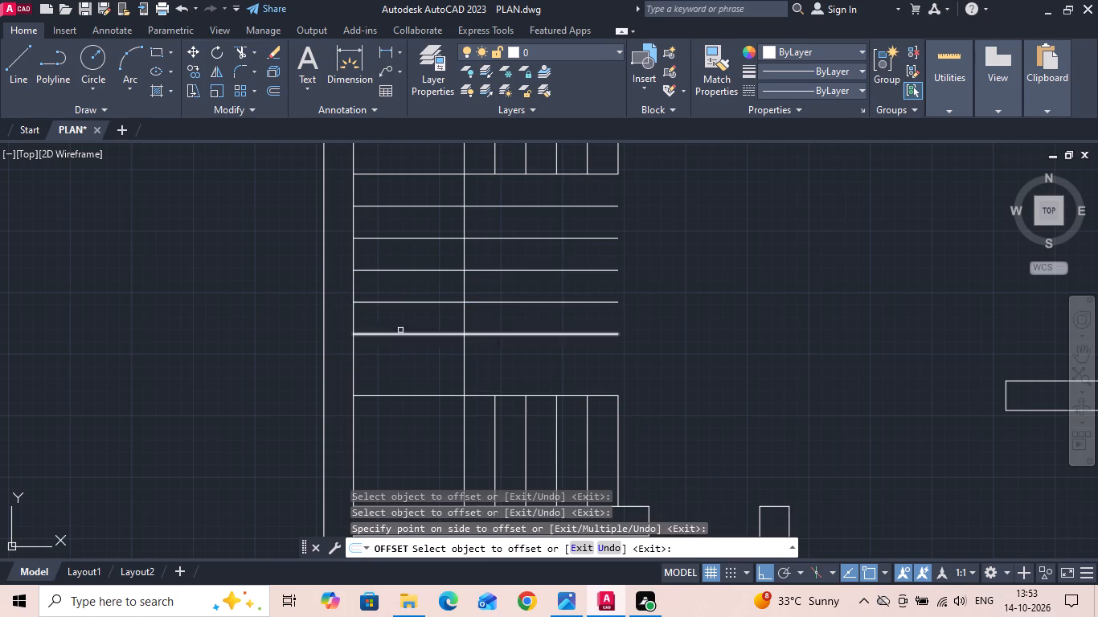
drag(400, 334, 401, 349)
click(395, 377)
key(Escape)
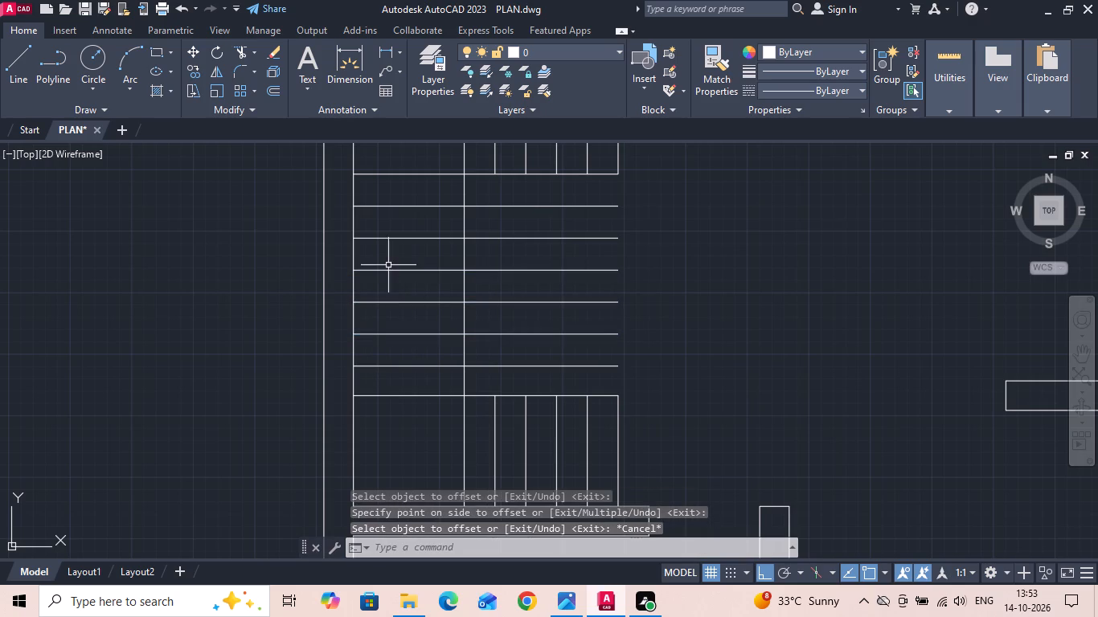
Measure the gap between the middle flight's southernmost tread line and the lower flight's north edge.
click(387, 53)
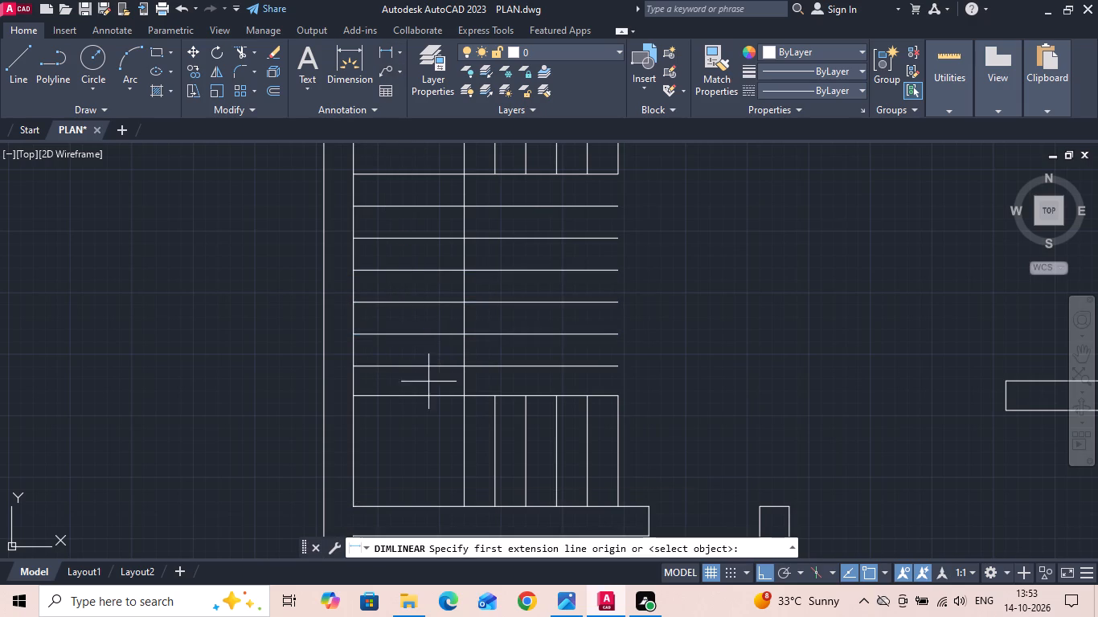
click(426, 397)
click(426, 372)
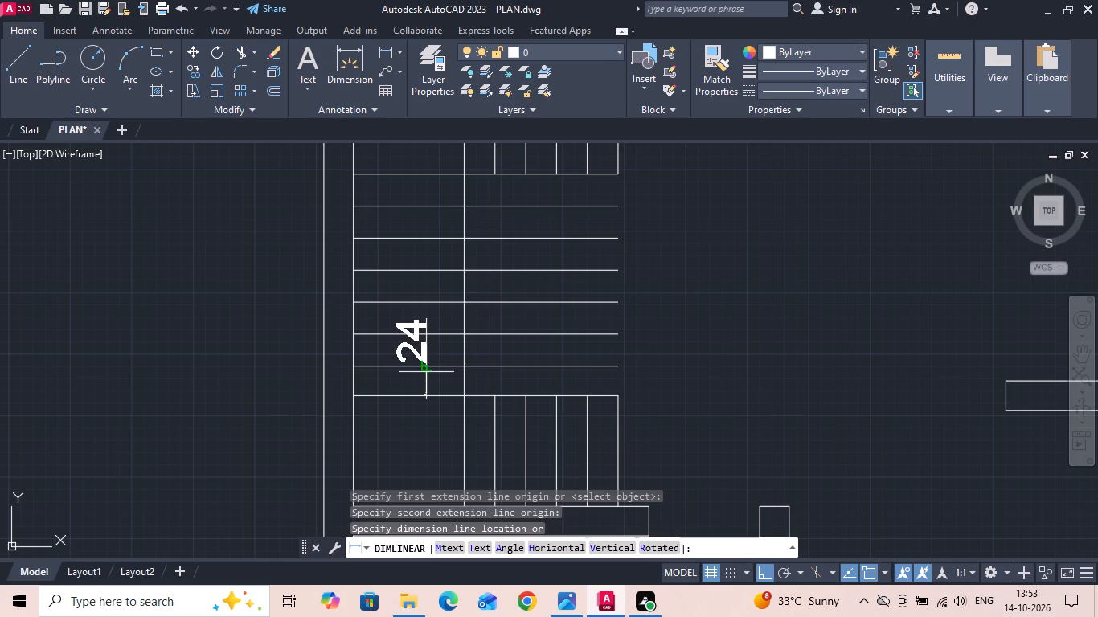
key(Escape)
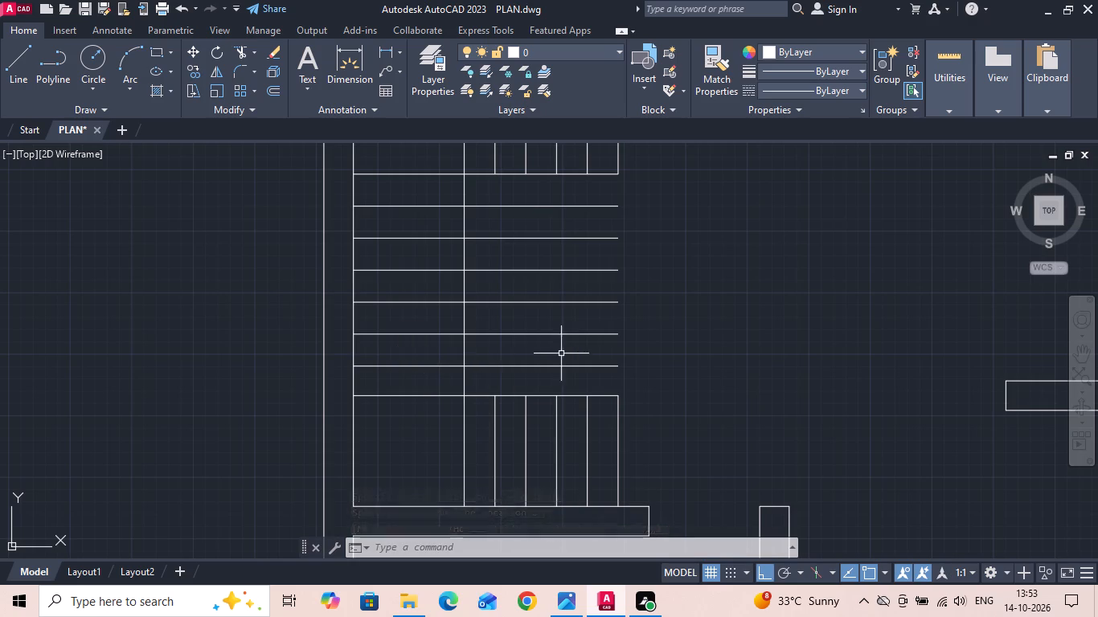
Examine the dining area's staircase and its middle flight treads in the reference image.
scroll(561, 353, down, 2)
middle_drag(226, 389, 633, 310)
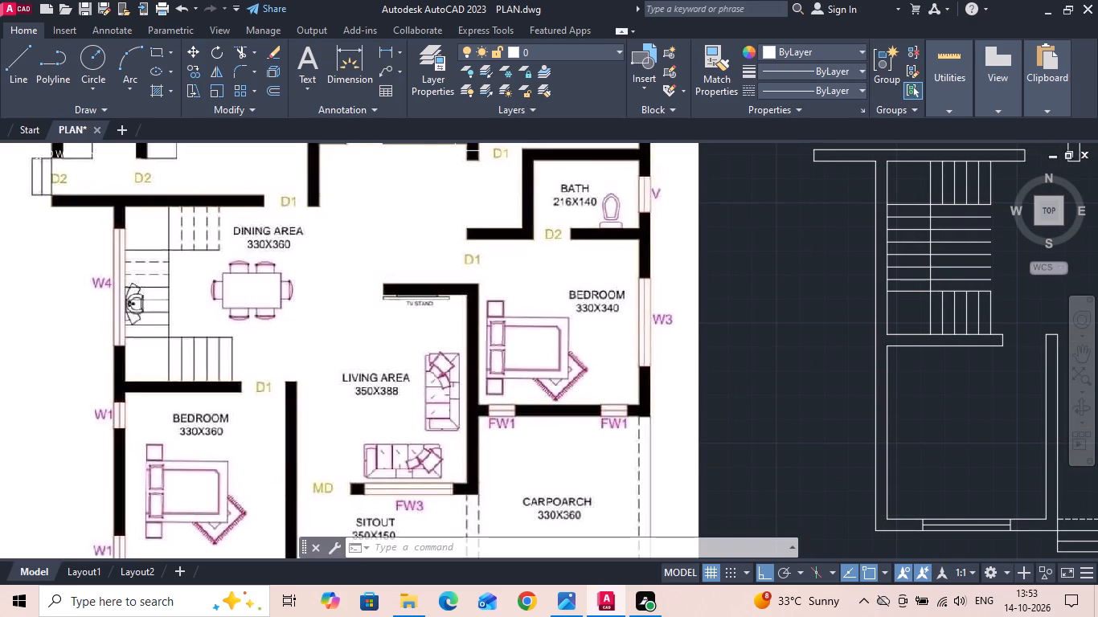
click(380, 52)
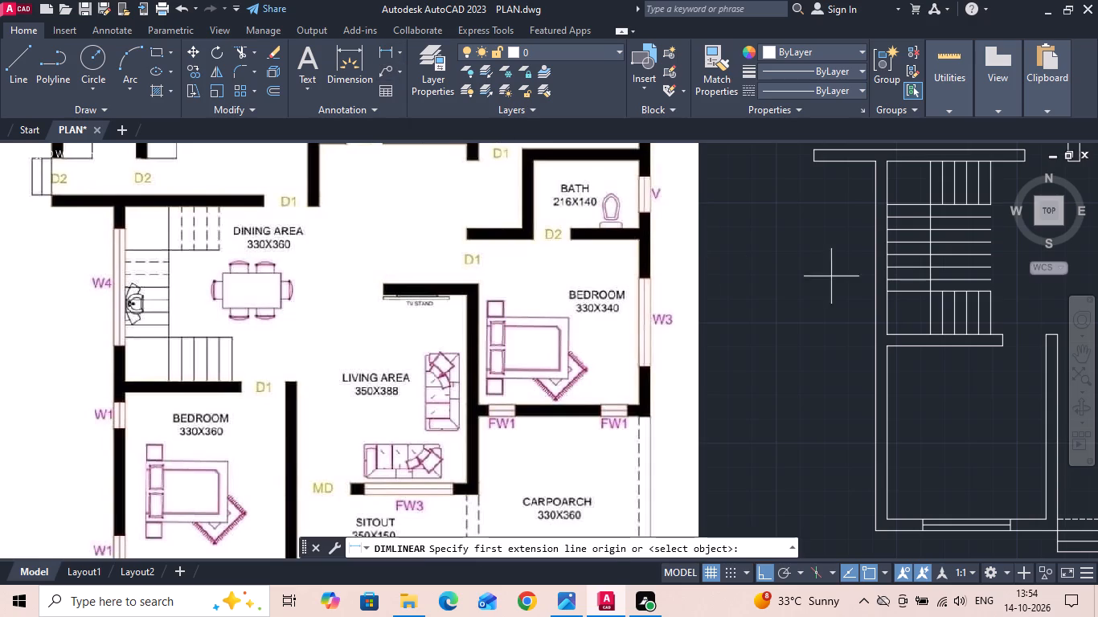
scroll(99, 273, up, 1)
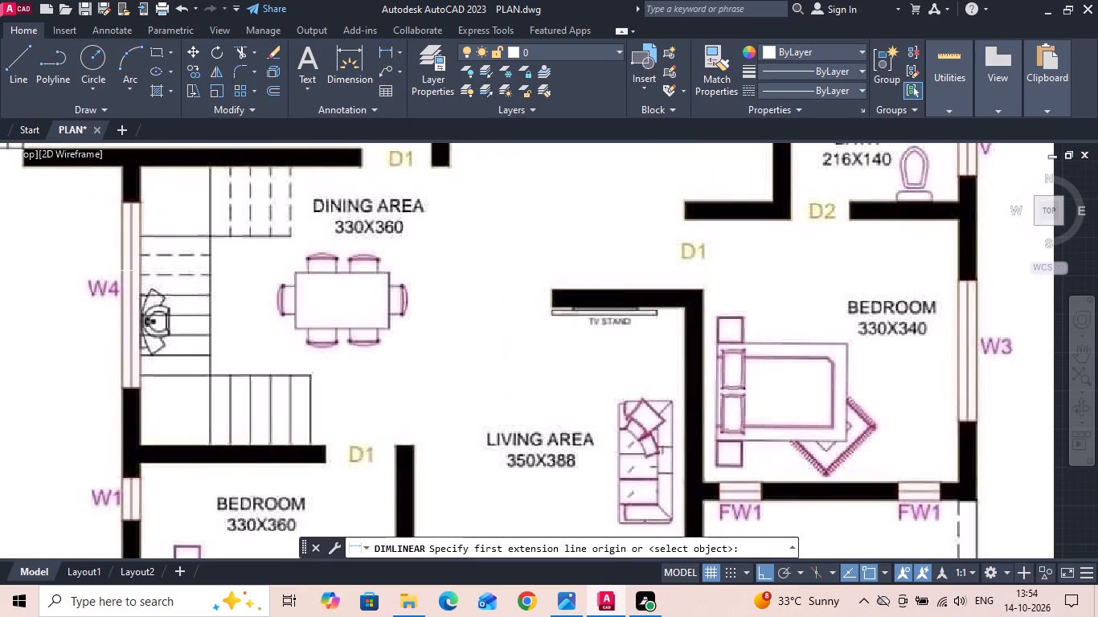
click(219, 238)
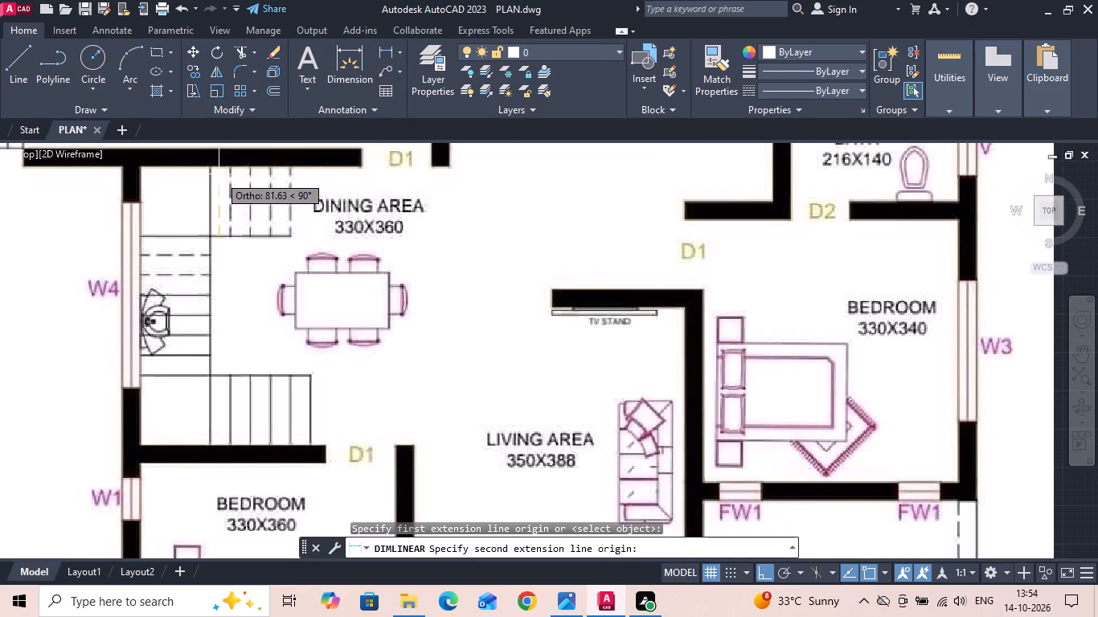
scroll(221, 165, up, 1)
key(Escape)
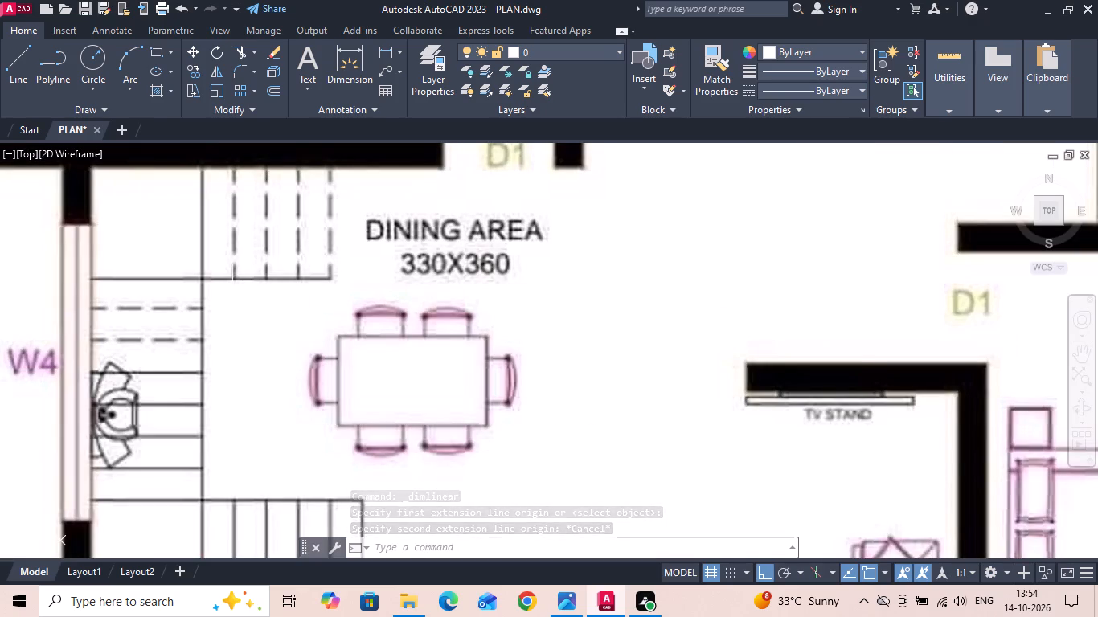
scroll(232, 289, down, 1)
middle_drag(505, 321, 306, 288)
scroll(306, 288, down, 1)
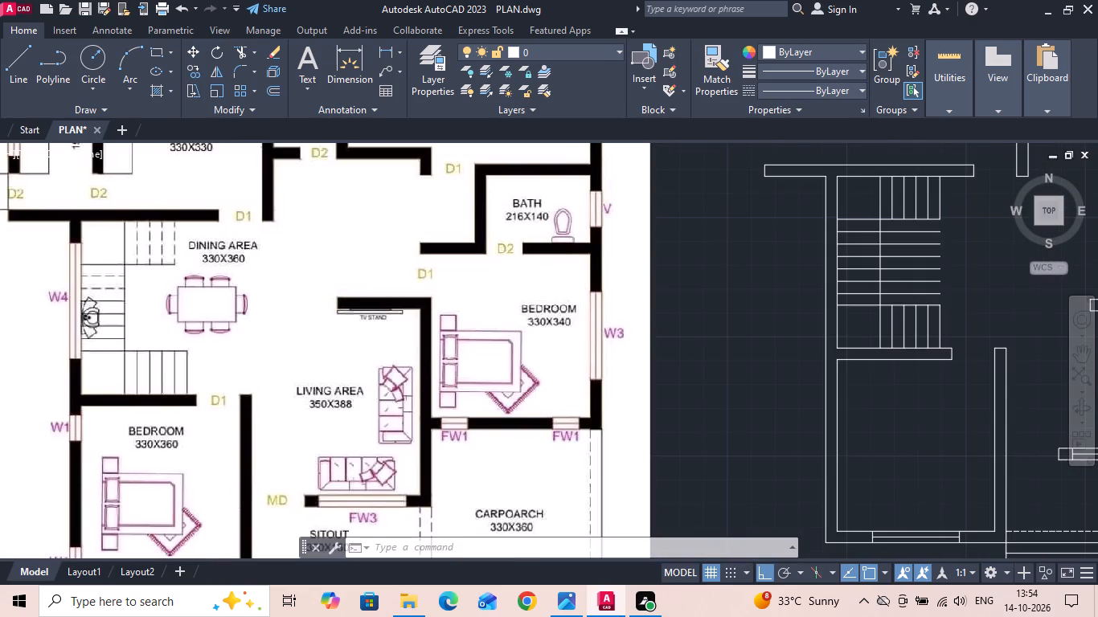
scroll(92, 305, up, 2)
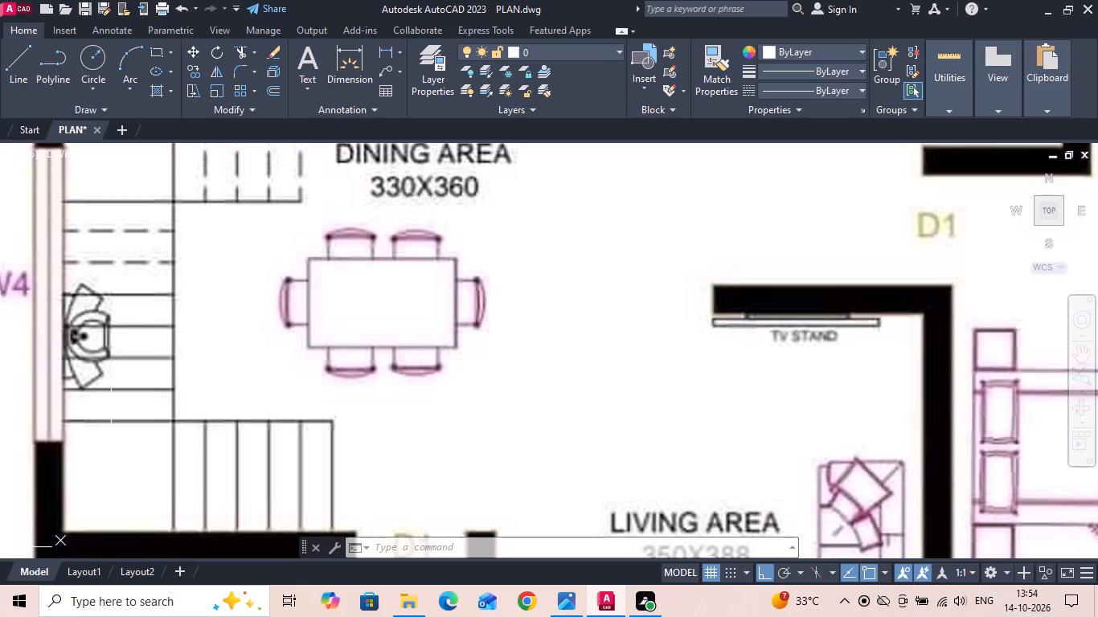
scroll(73, 296, down, 3)
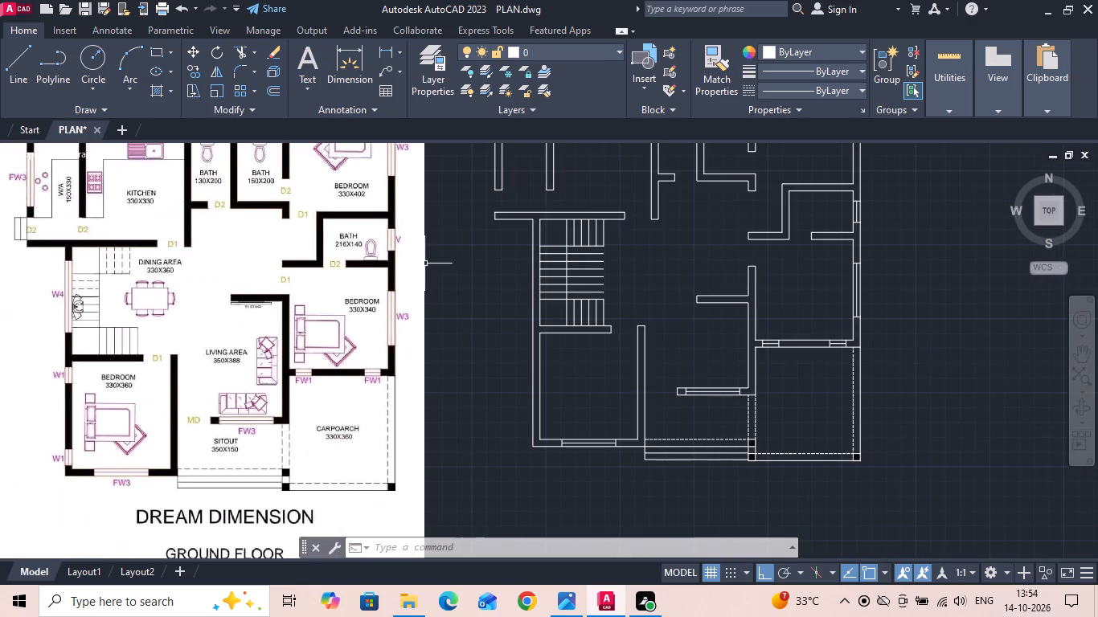
Erase the six horizontal tread lines of the middle flight in the drawn staircase.
scroll(575, 286, up, 3)
drag(697, 317, 681, 281)
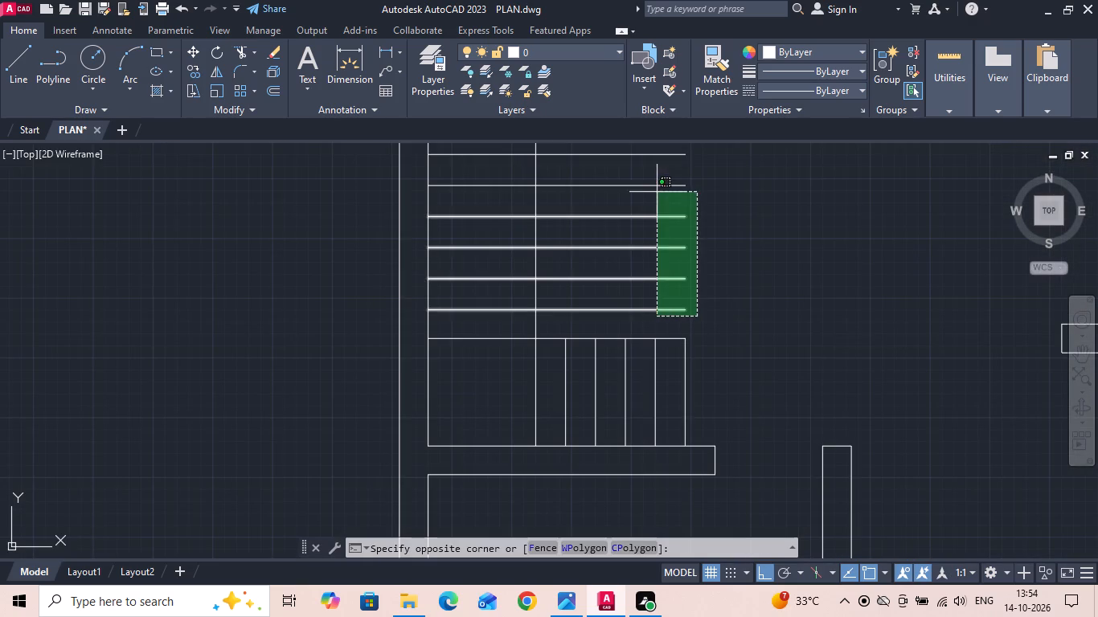
middle_drag(655, 194, 641, 253)
key(Escape)
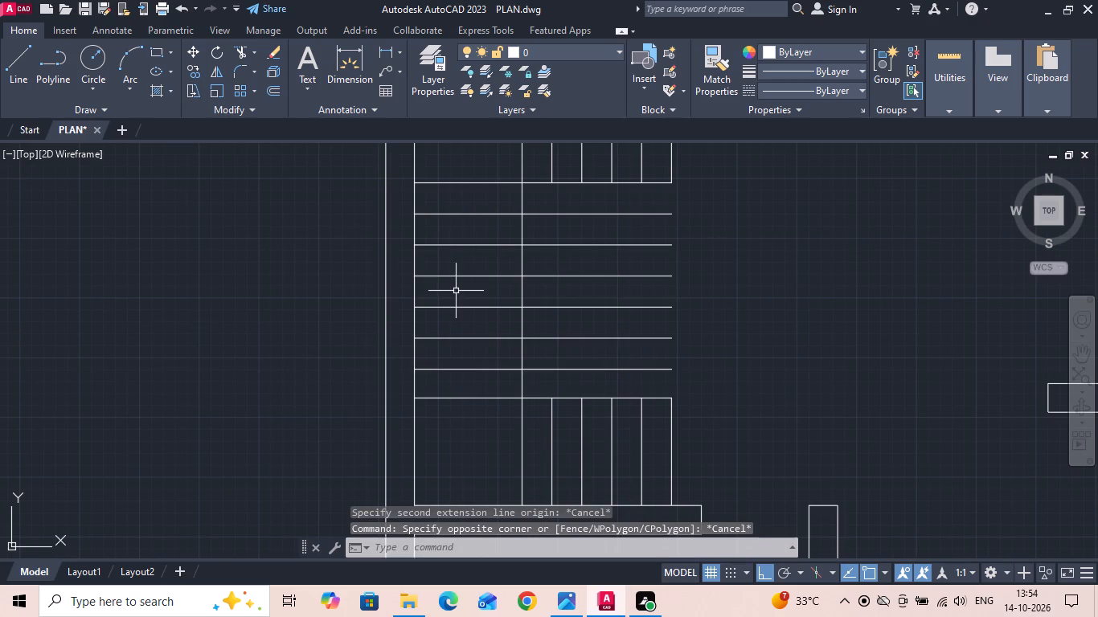
drag(602, 382, 592, 363)
click(560, 211)
key(Delete)
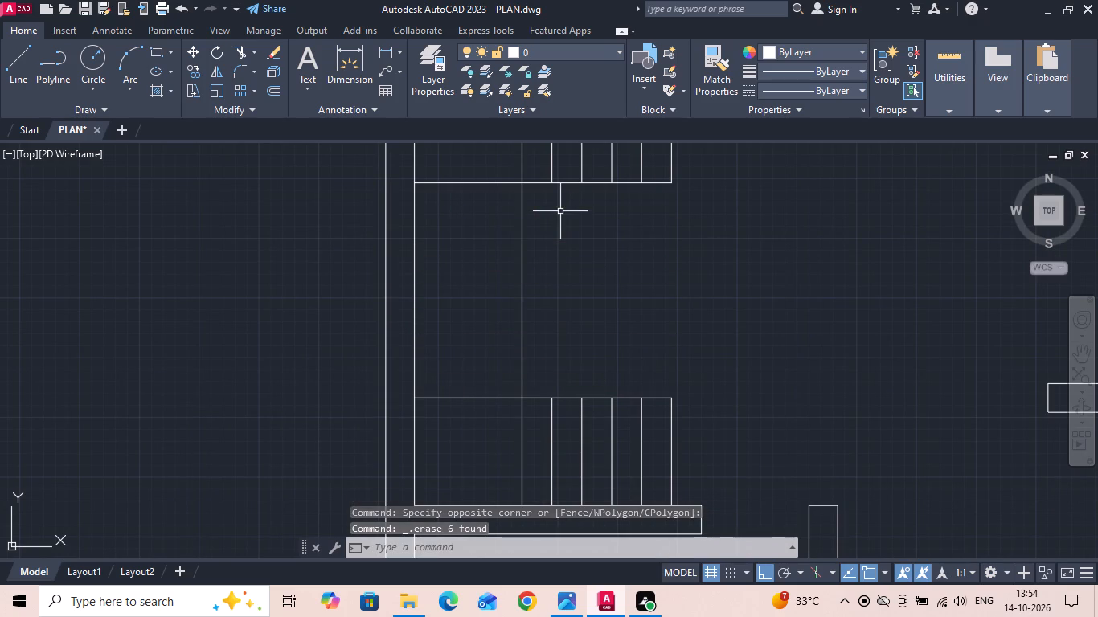
Offset the lower flight's north edge northward and the upper flight's south edge southward by 25.71 as middle flight treads.
key(o)
key(Return)
text(25)
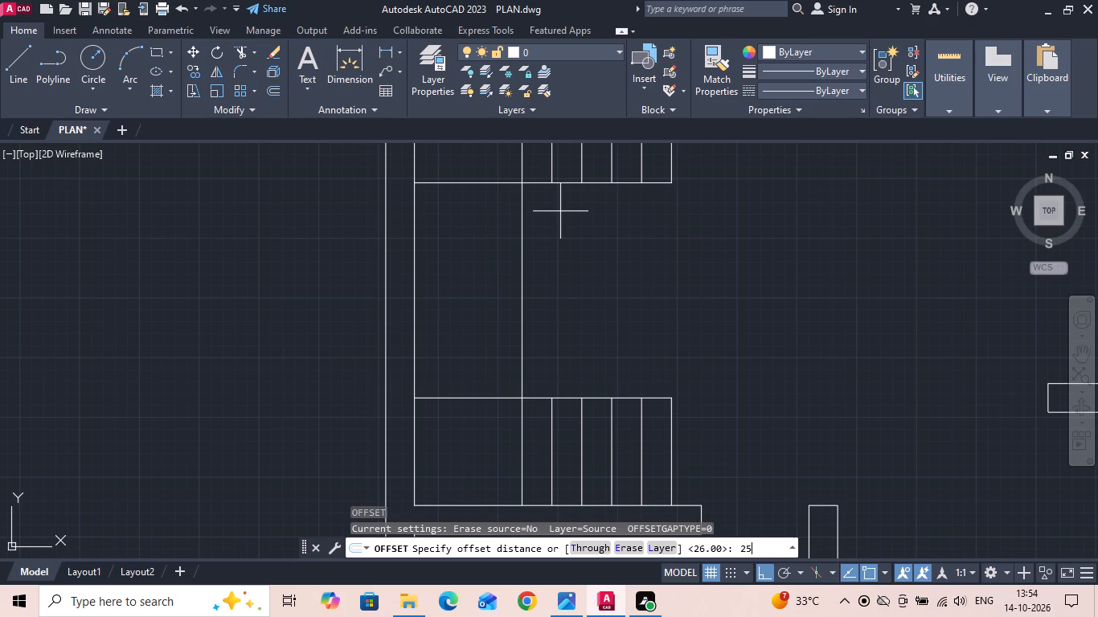
key(period)
key(7)
key(1)
key(Return)
drag(466, 396, 468, 358)
drag(469, 341, 469, 327)
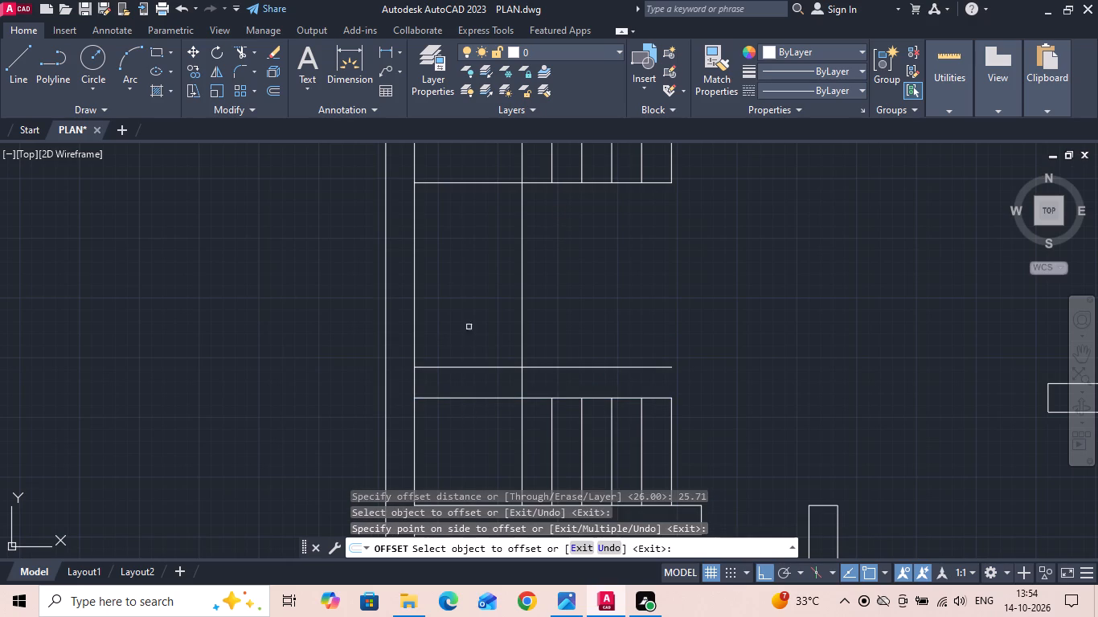
drag(468, 183, 457, 210)
click(443, 251)
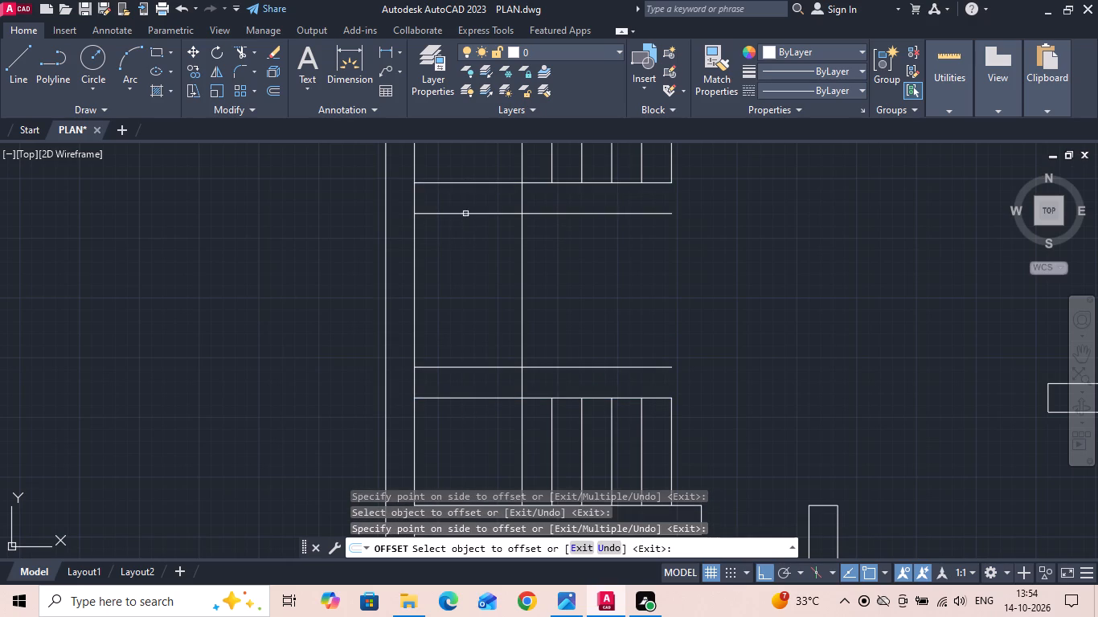
Offset the new end treads inward at 25.71 spacing, twice from each side, to complete six middle flight tread lines.
drag(465, 214, 459, 239)
click(450, 266)
drag(465, 365, 467, 317)
click(467, 305)
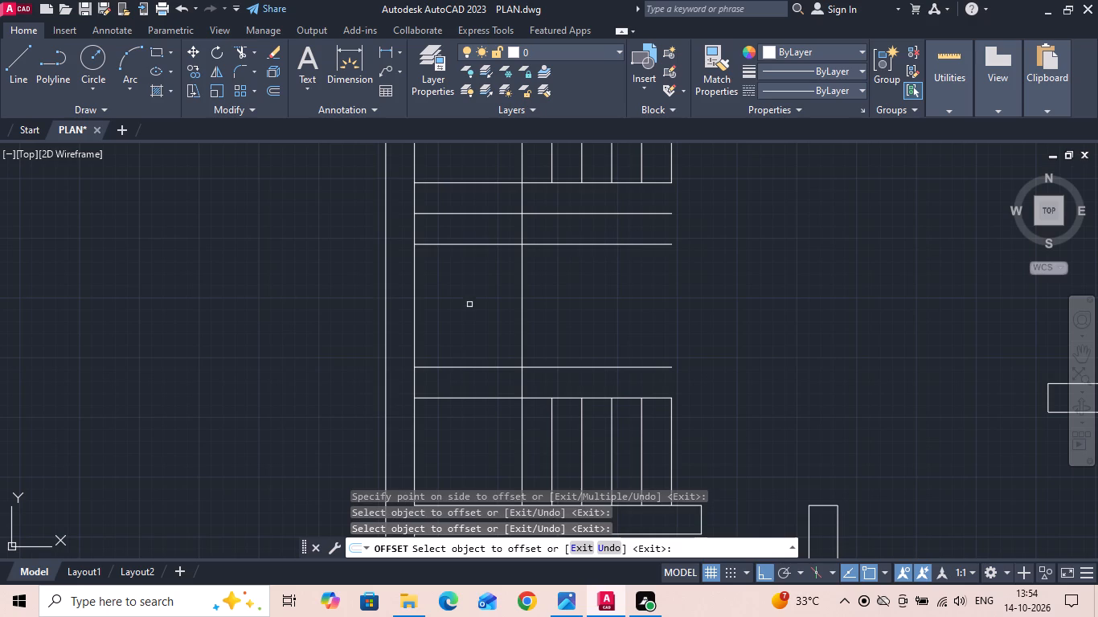
click(457, 370)
click(464, 320)
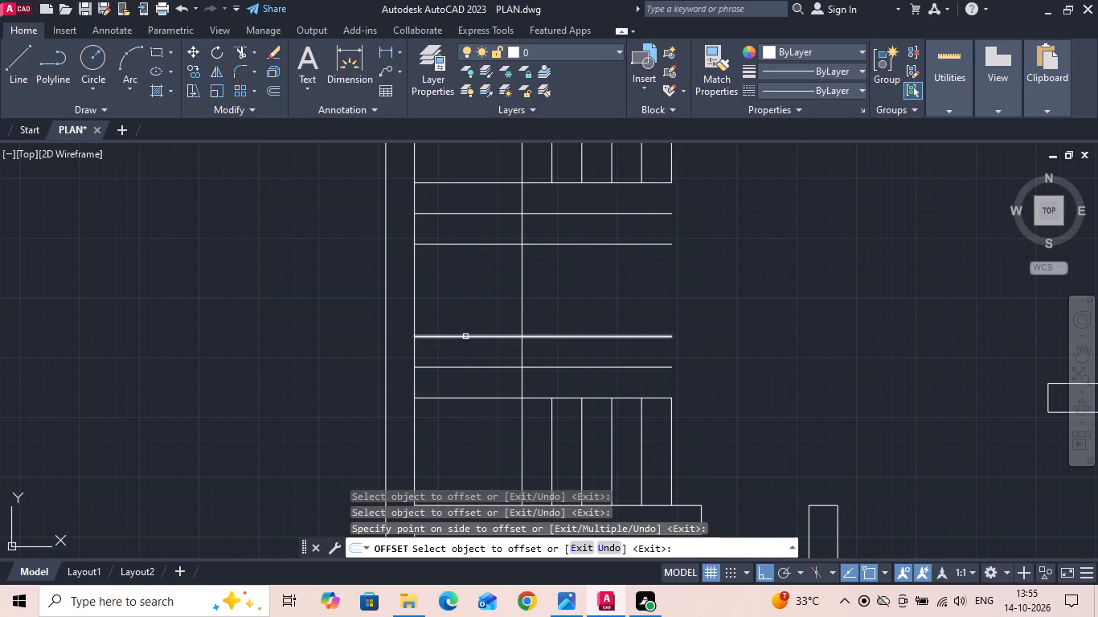
drag(465, 336, 469, 313)
click(472, 292)
drag(472, 243, 469, 259)
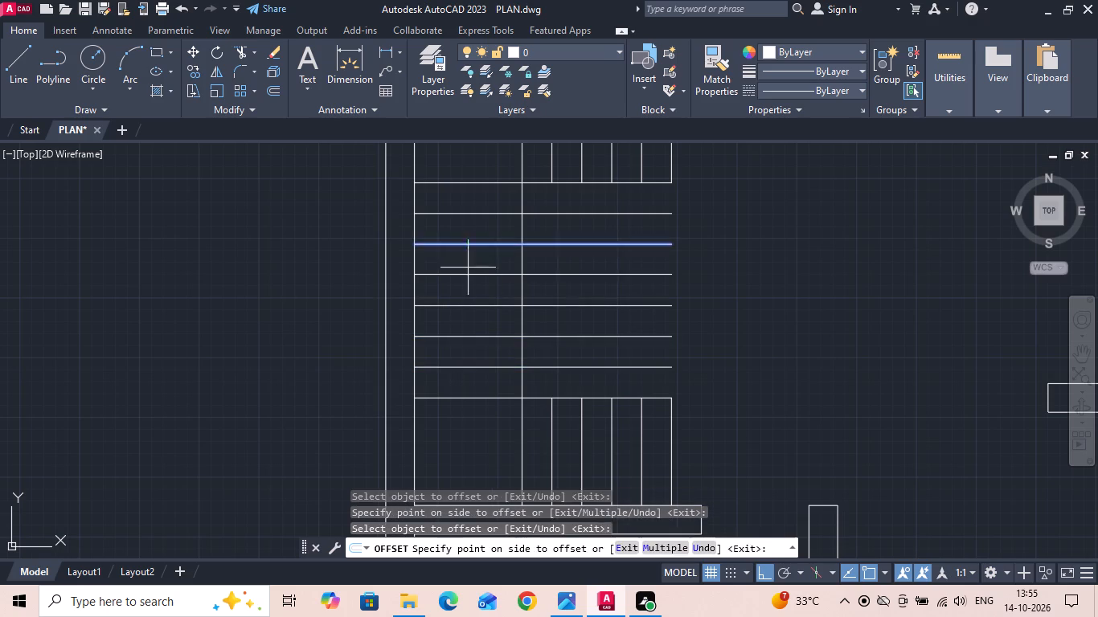
click(468, 279)
key(Escape)
Measure the gap between the two central tread lines of the middle flight.
click(380, 56)
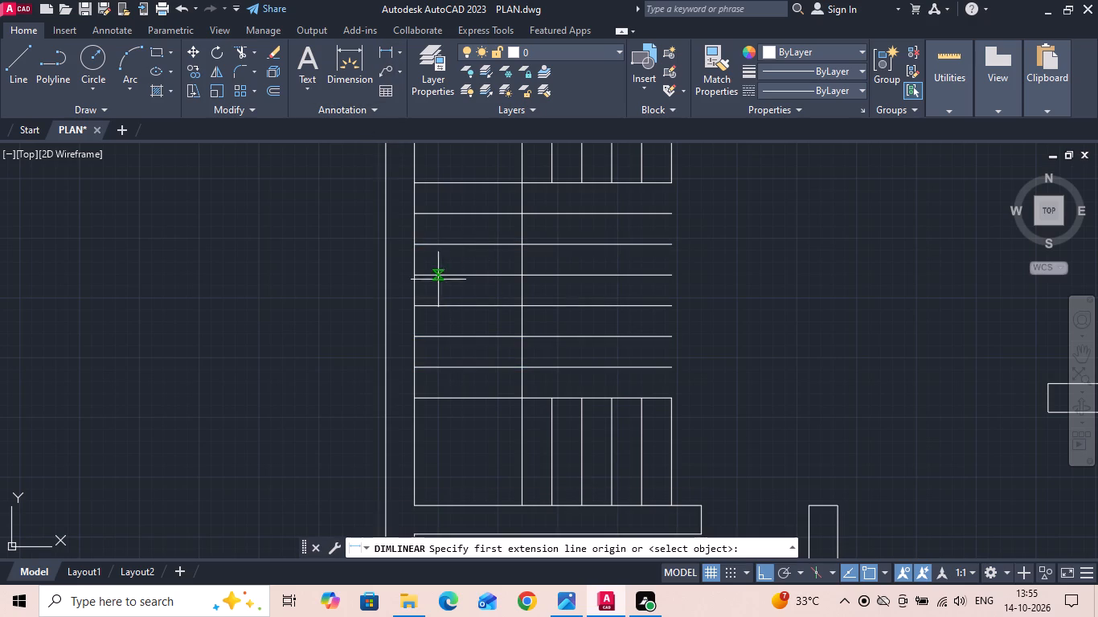
drag(445, 272, 447, 280)
click(446, 302)
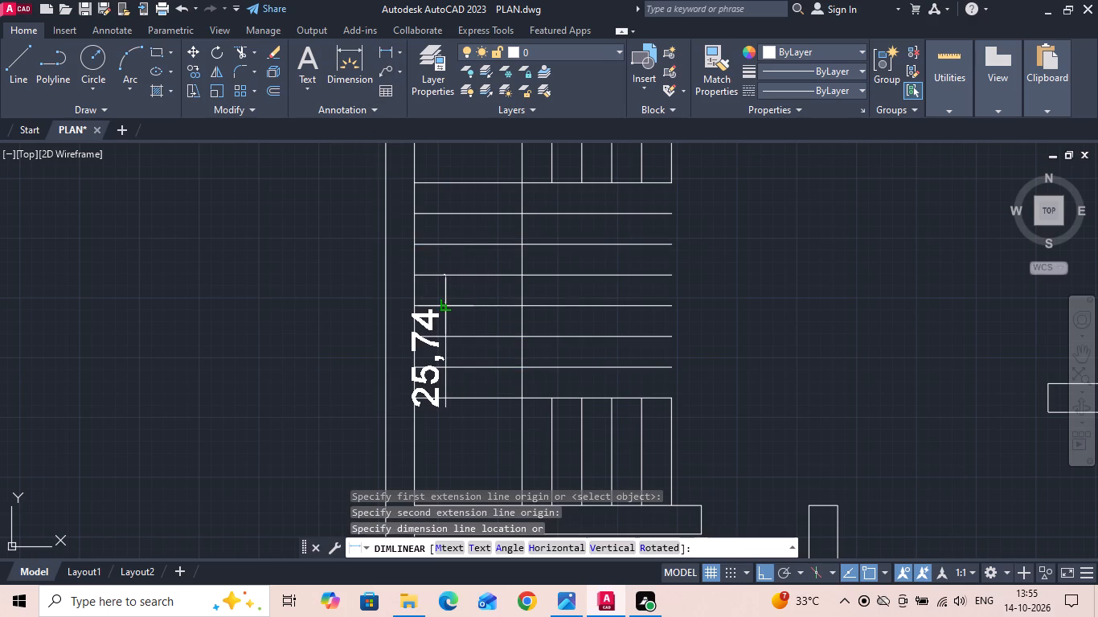
key(Escape)
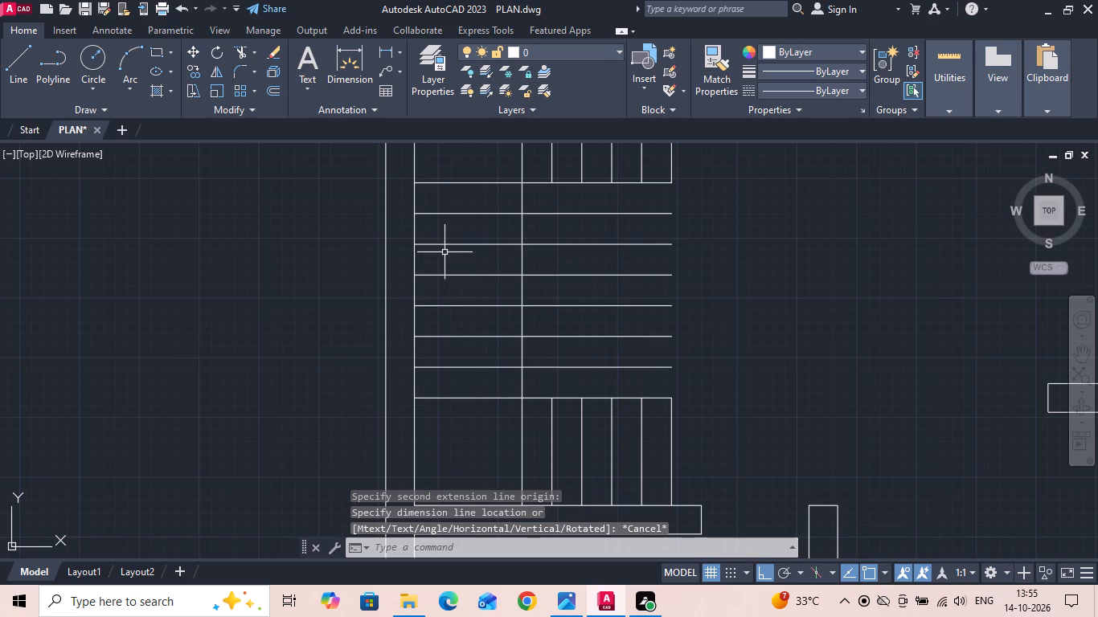
Measure the three northern tread gaps of the middle flight, starting from the upper flight's south edge.
key(space)
click(452, 185)
click(451, 207)
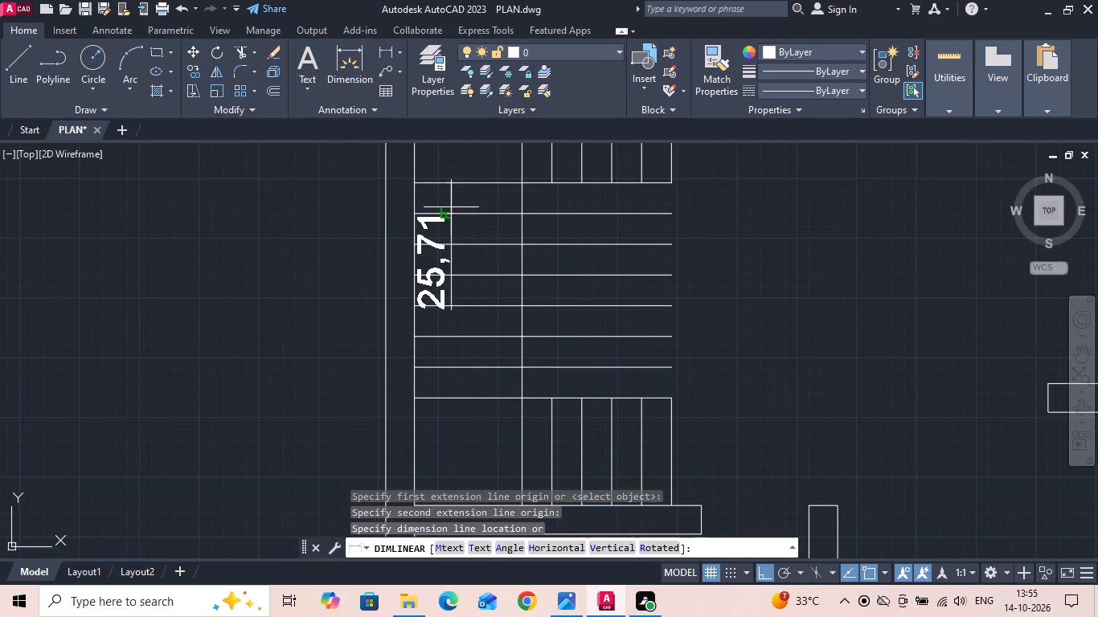
key(space)
key(space)
click(449, 217)
click(444, 250)
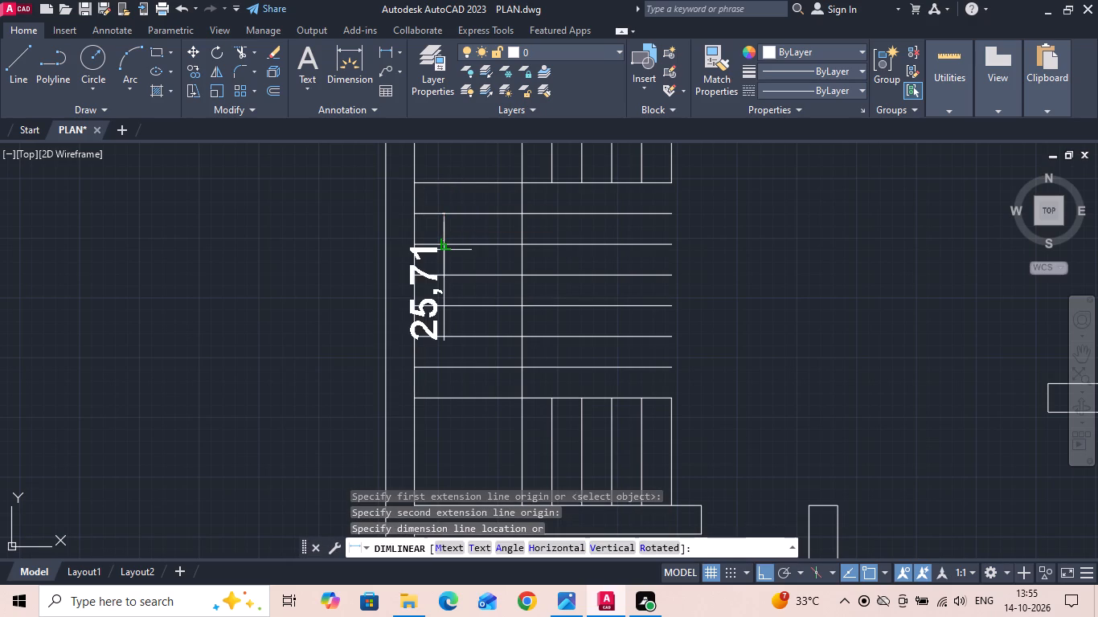
key(space)
key(space)
click(451, 248)
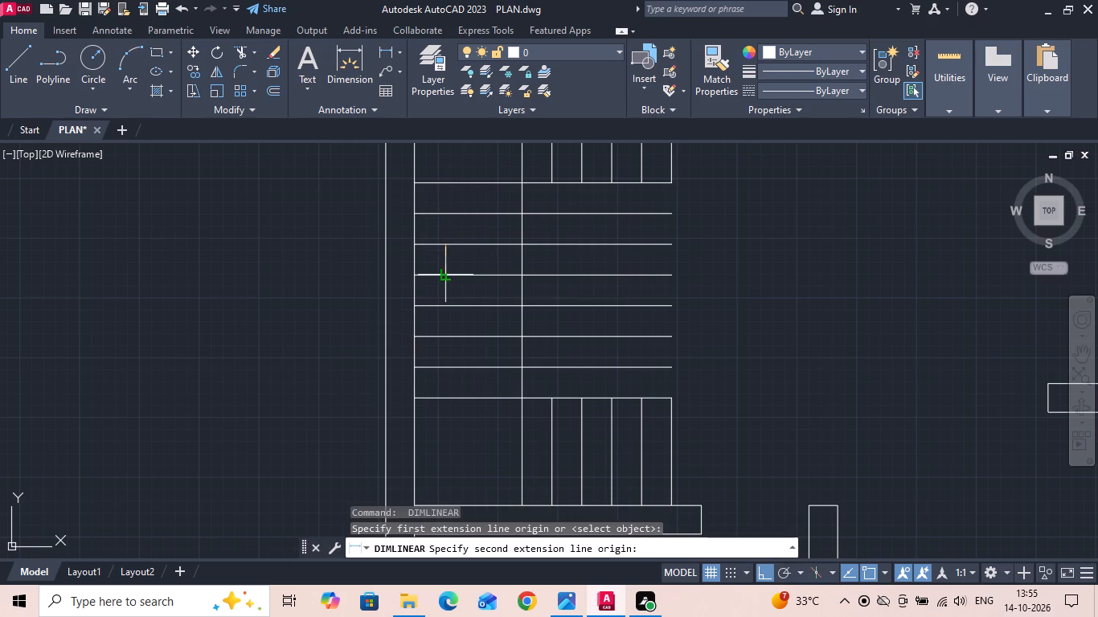
click(448, 279)
key(space)
Measure the three southern tread gaps of the middle flight, starting at the lower flight's north edge.
key(space)
click(444, 365)
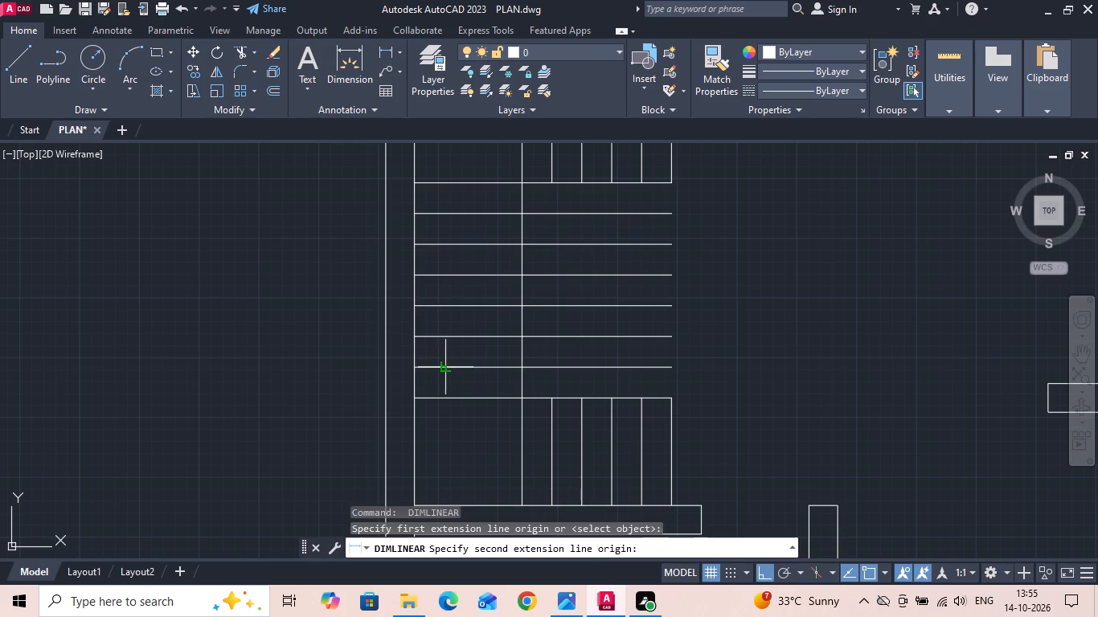
click(444, 398)
key(space)
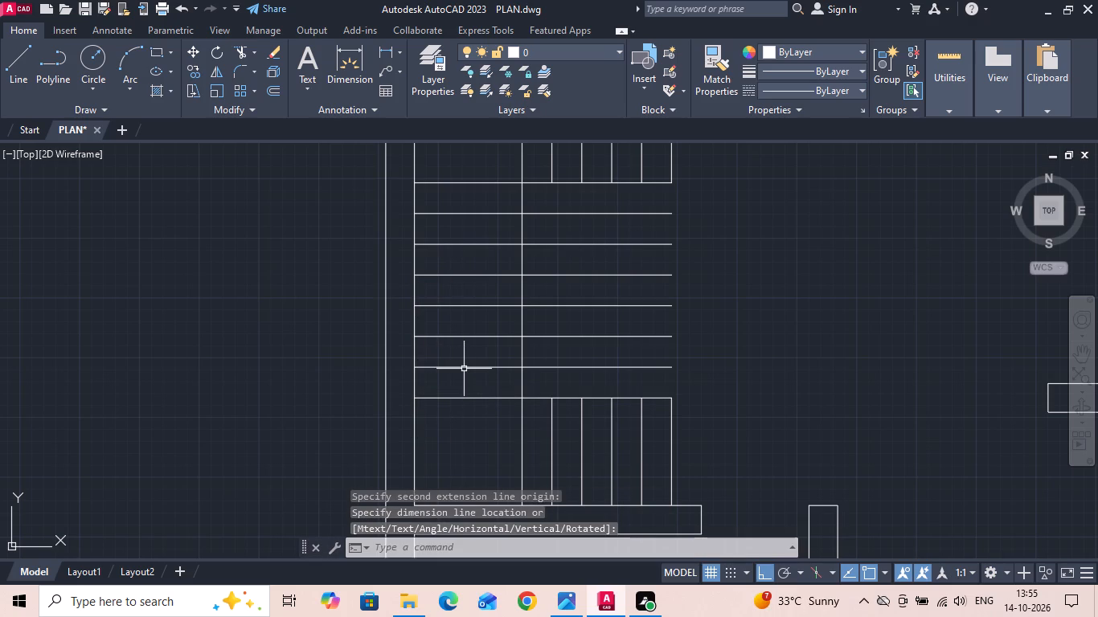
key(space)
click(464, 367)
click(465, 337)
key(space)
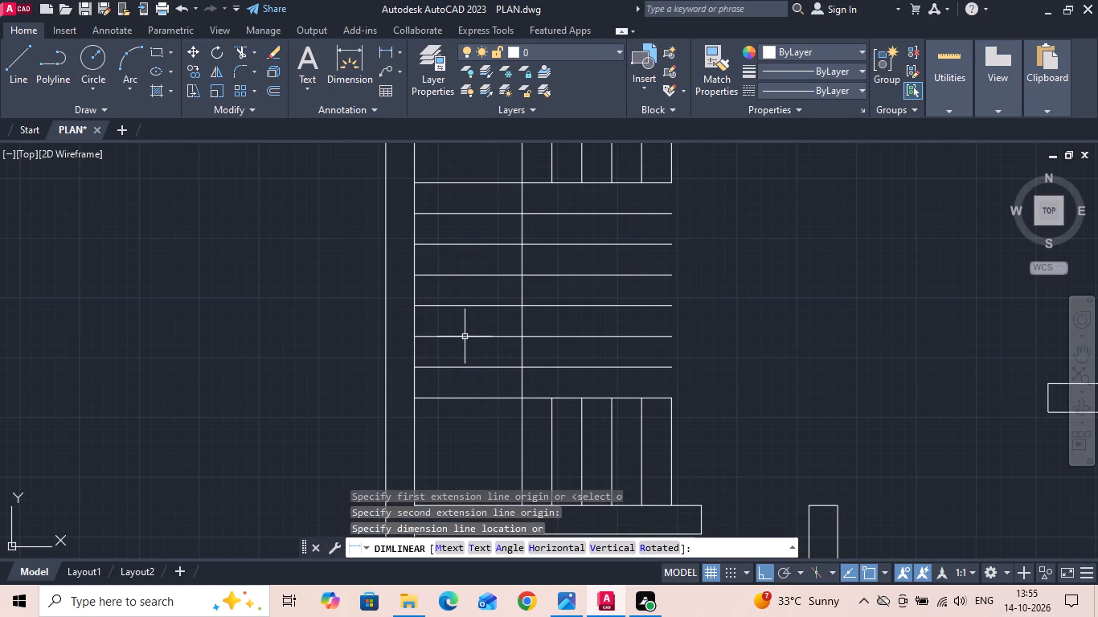
click(465, 337)
key(space)
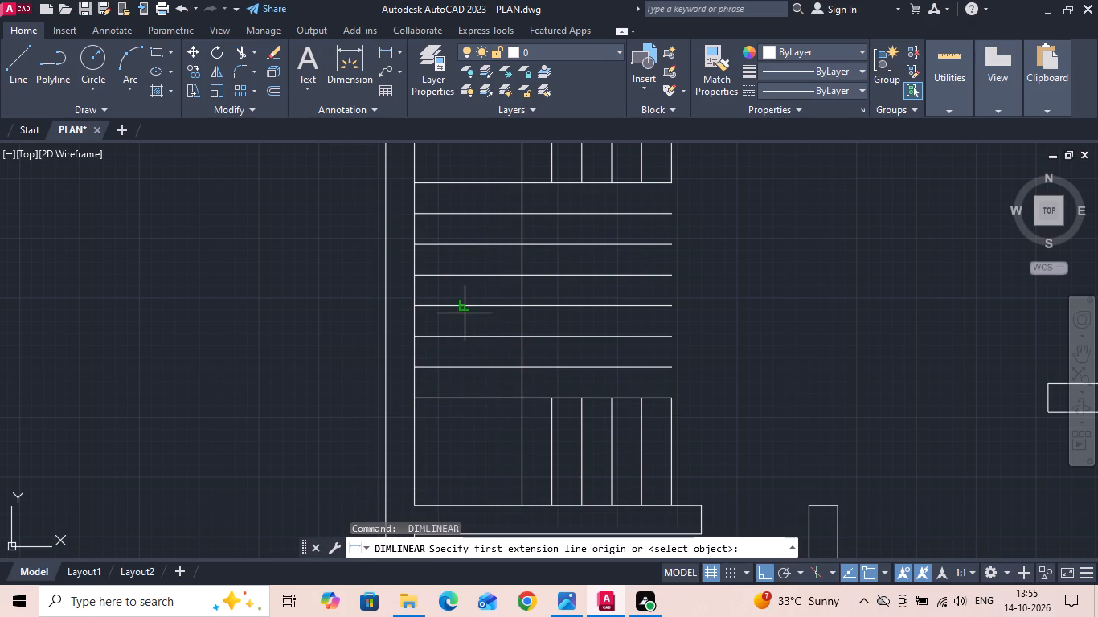
click(465, 311)
click(465, 334)
key(space)
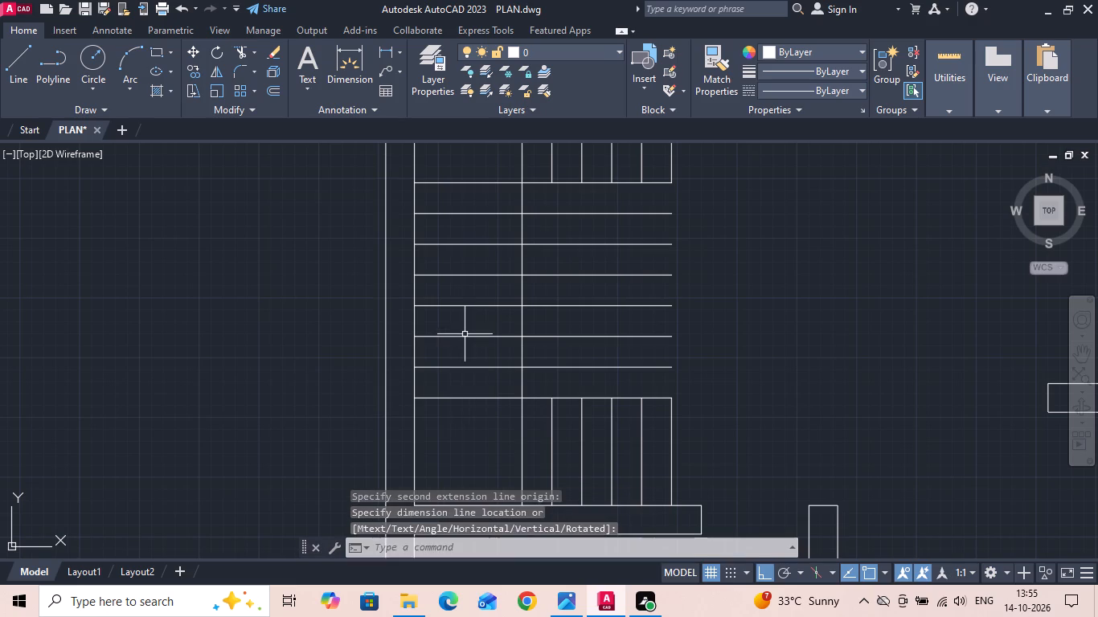
Measure the middle flight's central tread gap again.
key(space)
click(465, 307)
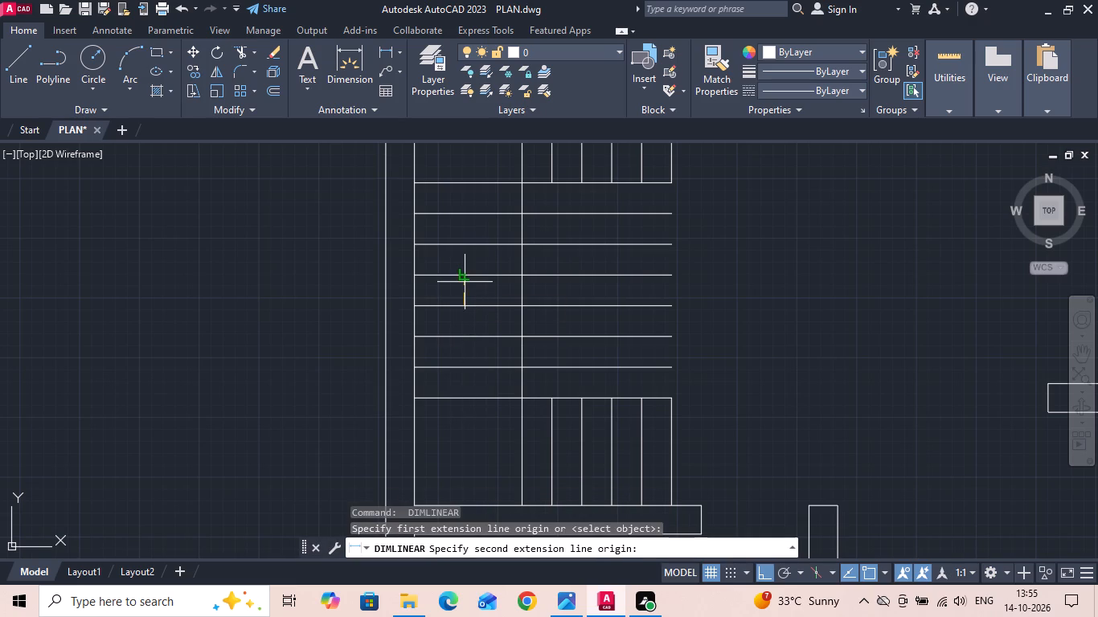
click(465, 276)
key(Escape)
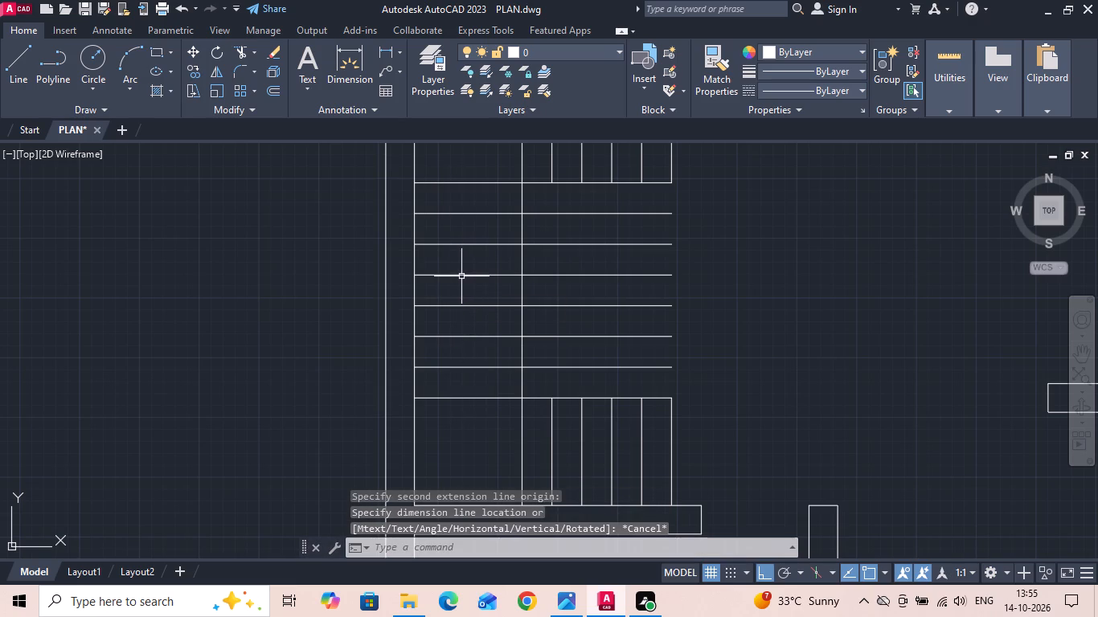
scroll(689, 301, down, 2)
scroll(227, 333, down, 1)
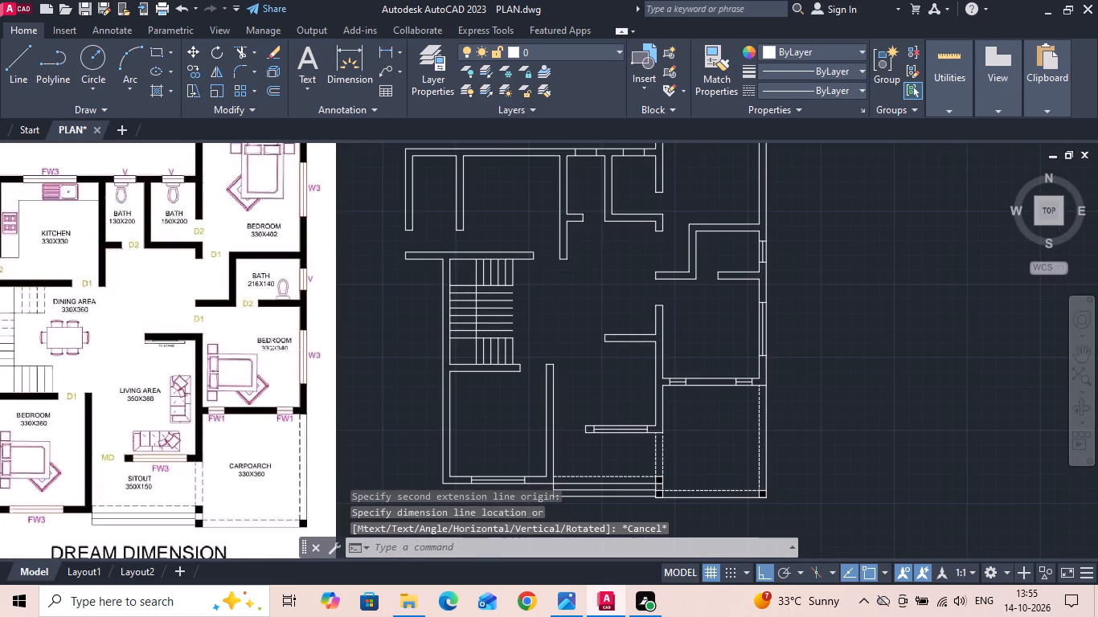
Measure the gap between the two westernmost tread lines of the upper flight in the dining area's staircase.
middle_drag(31, 356, 274, 335)
scroll(162, 325, up, 2)
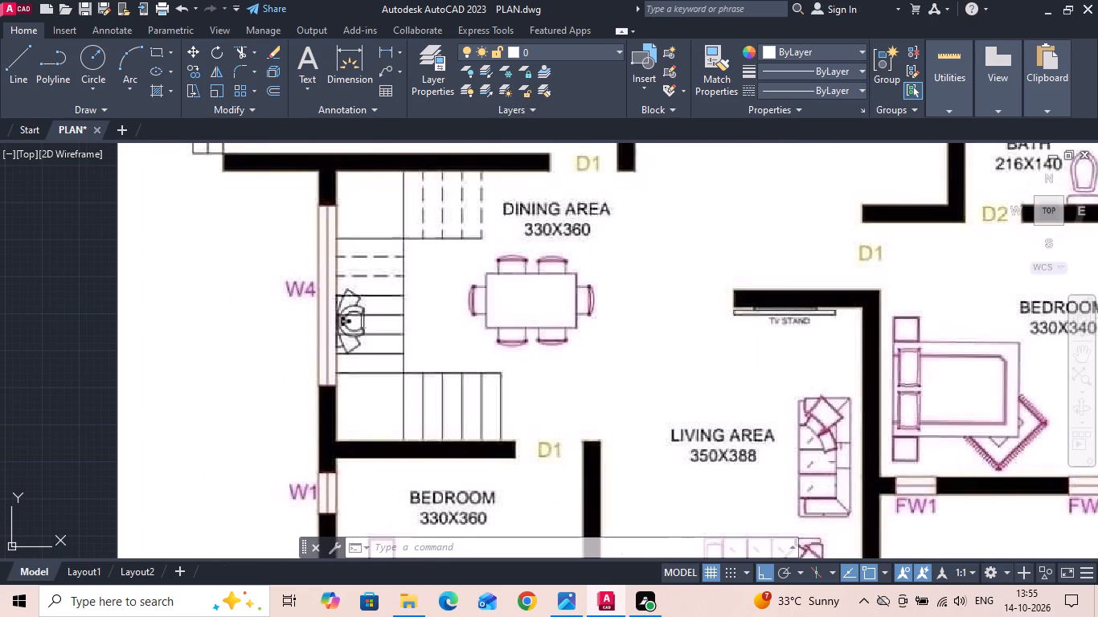
scroll(158, 321, down, 2)
scroll(763, 259, up, 3)
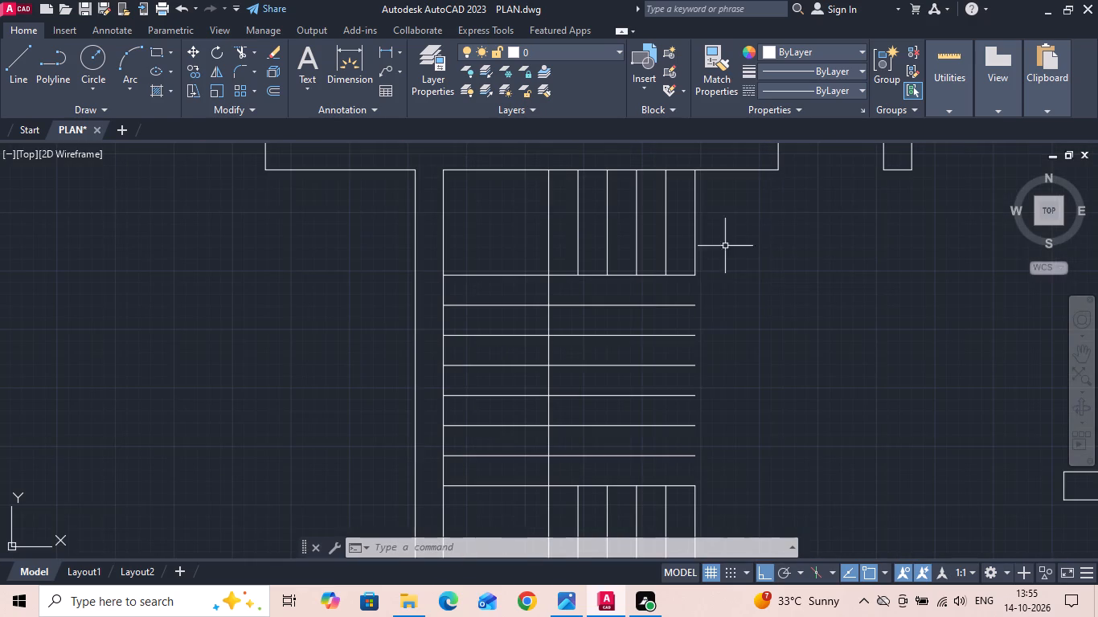
click(383, 52)
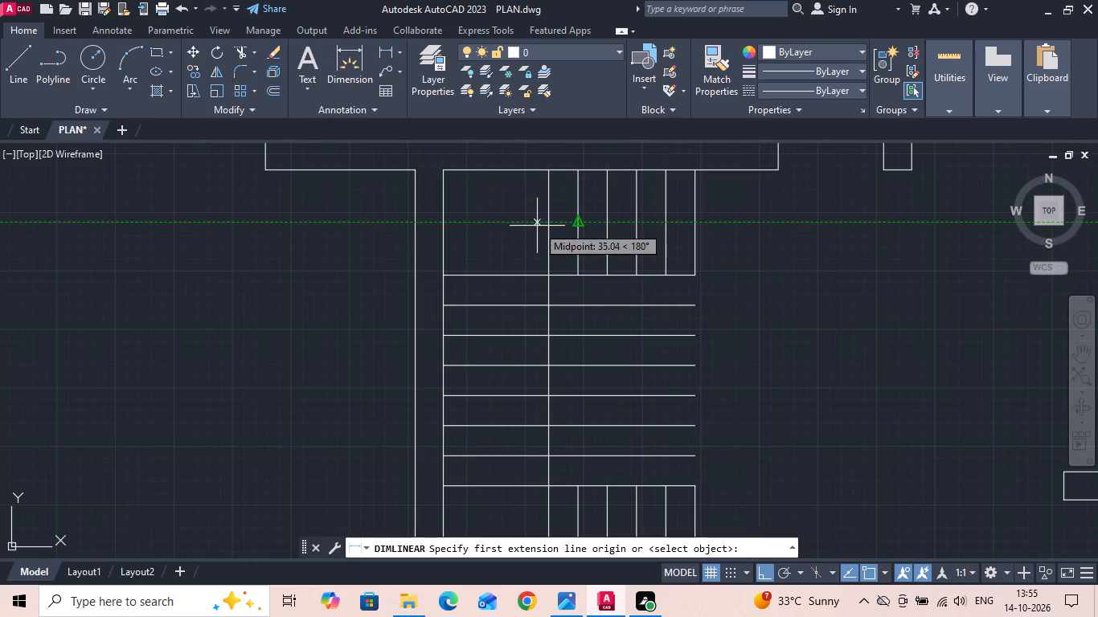
click(547, 223)
click(572, 223)
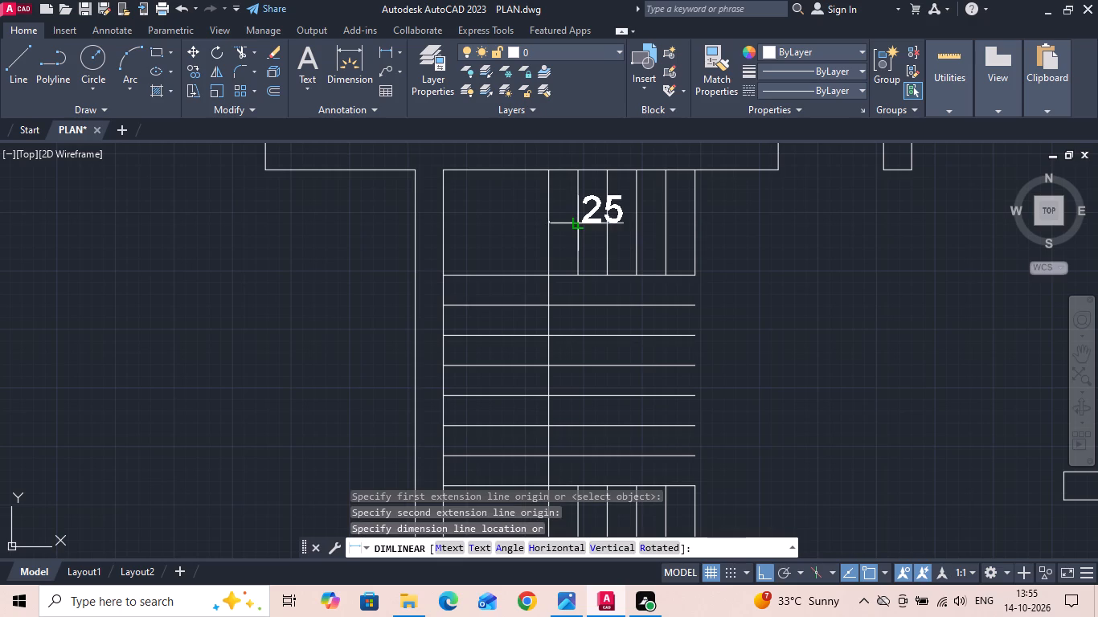
key(Escape)
Trim the middle flight's tread lines back to the flight's east edge and save the drawing.
text(TR)
key(space)
key(space)
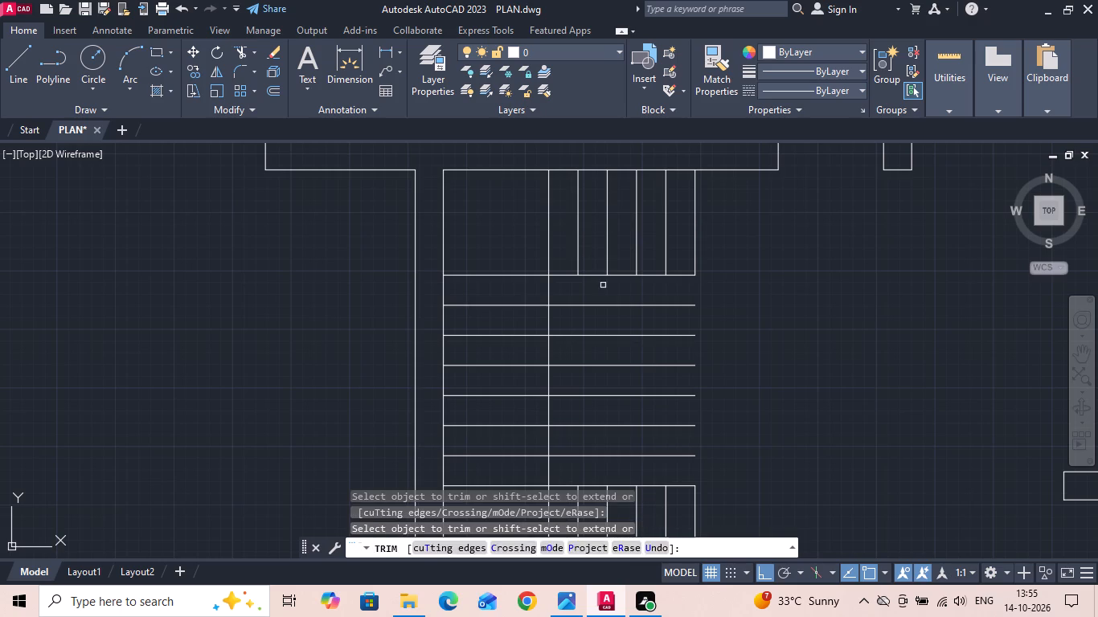
drag(610, 300, 617, 463)
key(Escape)
key(ctrl+s)
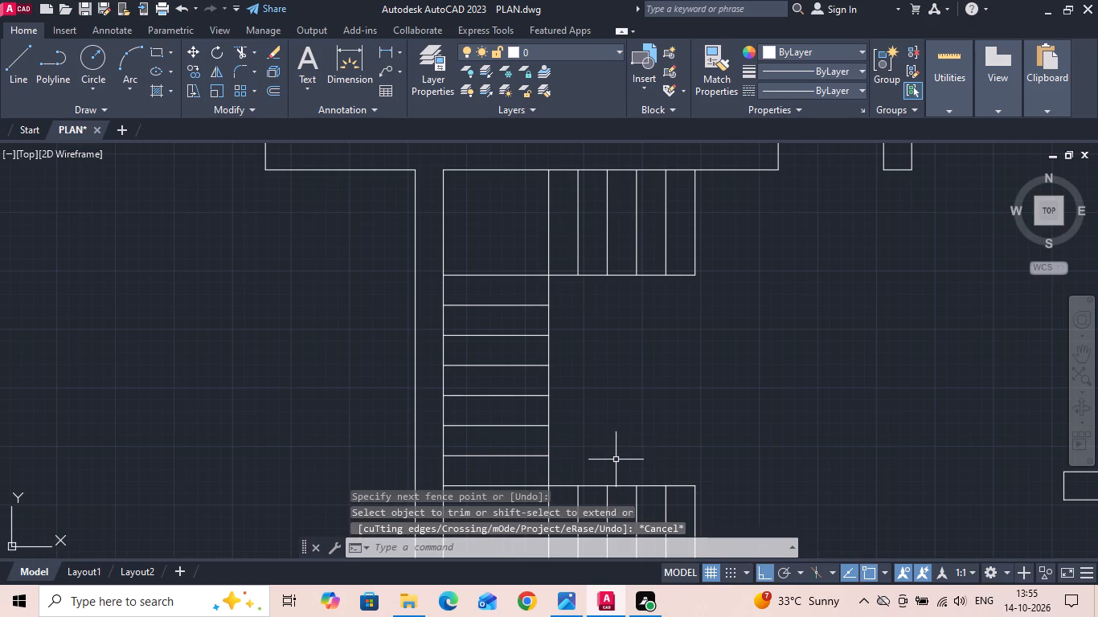
key(ctrl+s)
Change the linetype of the middle flight's two northernmost tread lines to ACAD_ISO02W100.
ctrl+scroll(676, 363, down, 3)
scroll(655, 328, up, 1)
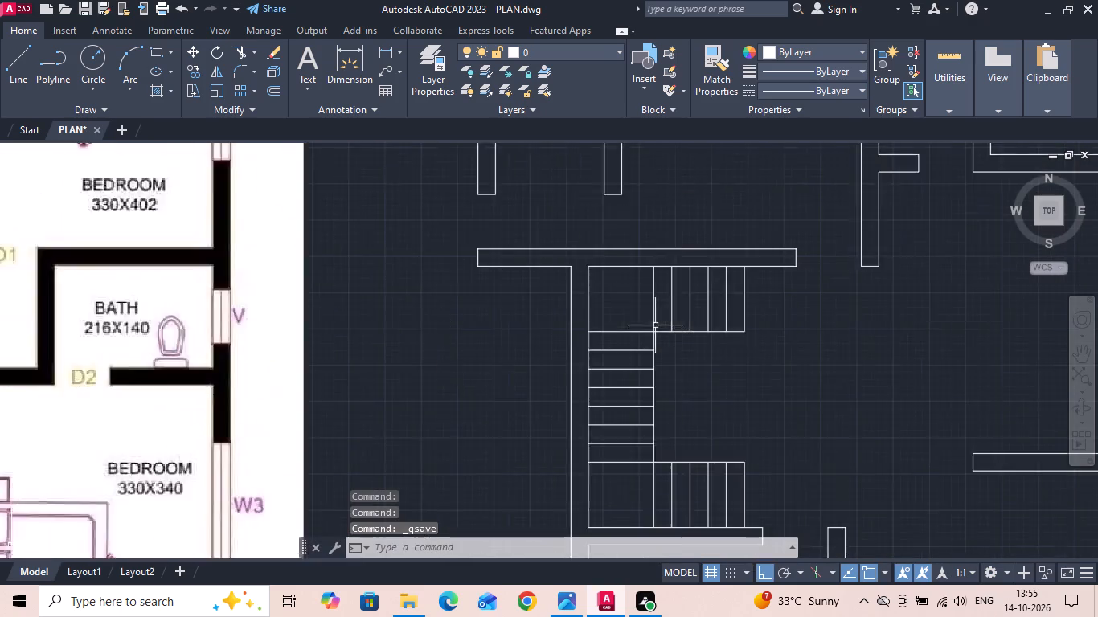
scroll(655, 325, up, 2)
click(618, 366)
click(604, 397)
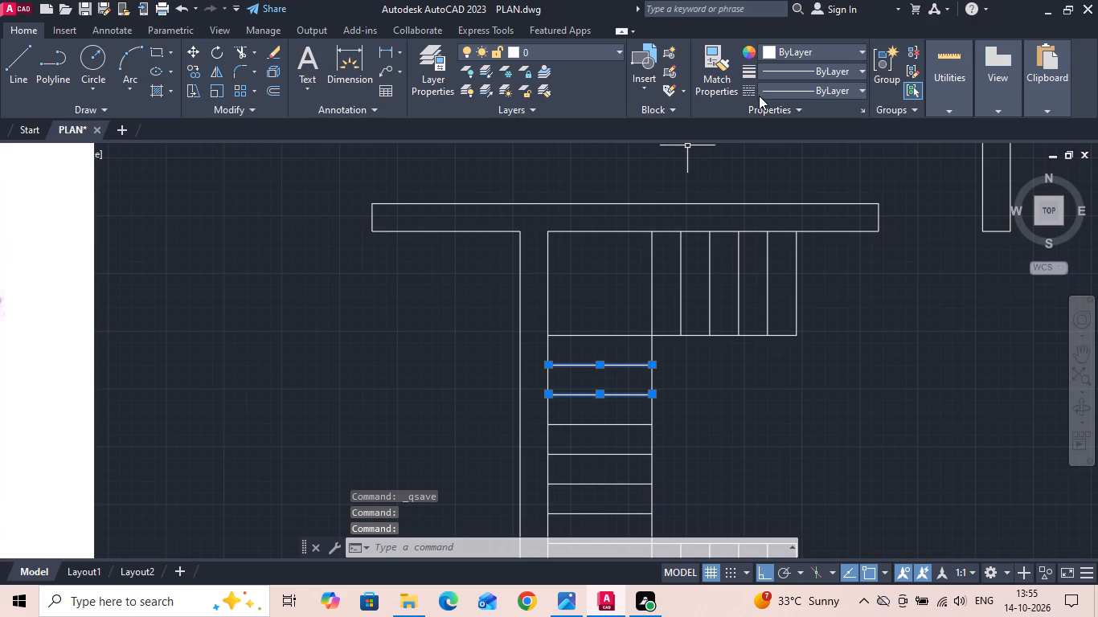
click(778, 86)
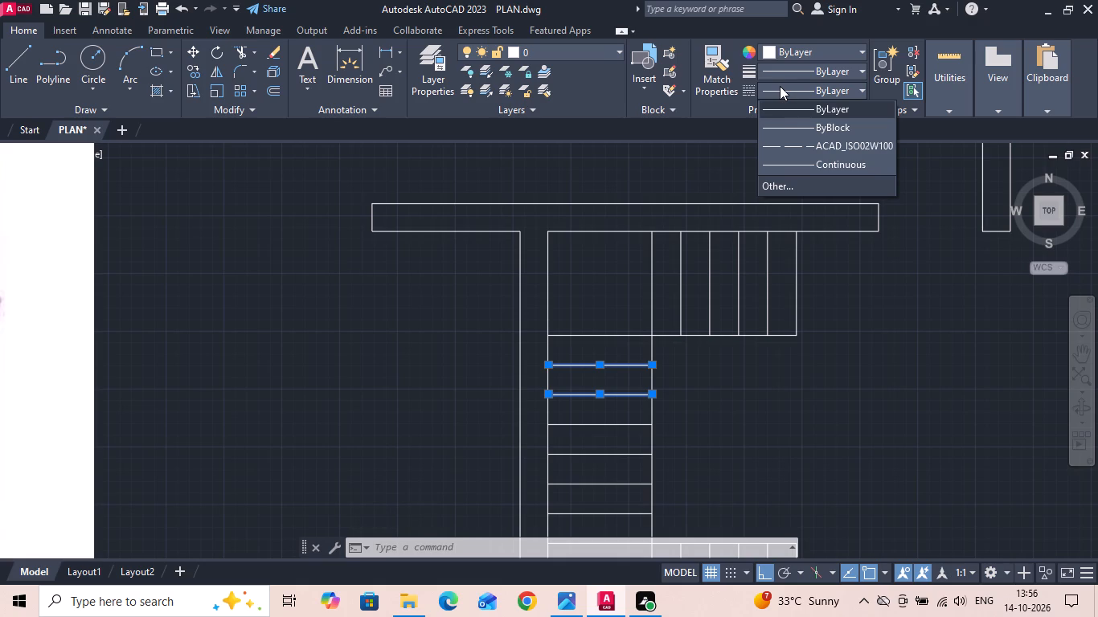
click(785, 139)
key(Escape)
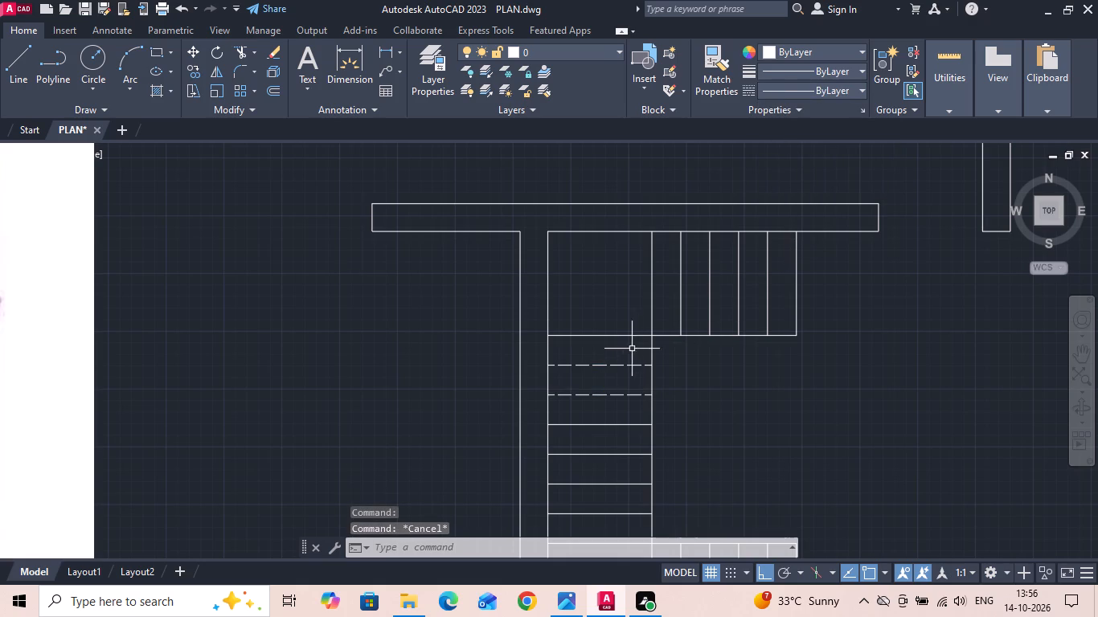
Try a linetype scale of 0.5 on the middle flight's northernmost dashed tread, settling on 1.5.
click(610, 363)
right_click(611, 363)
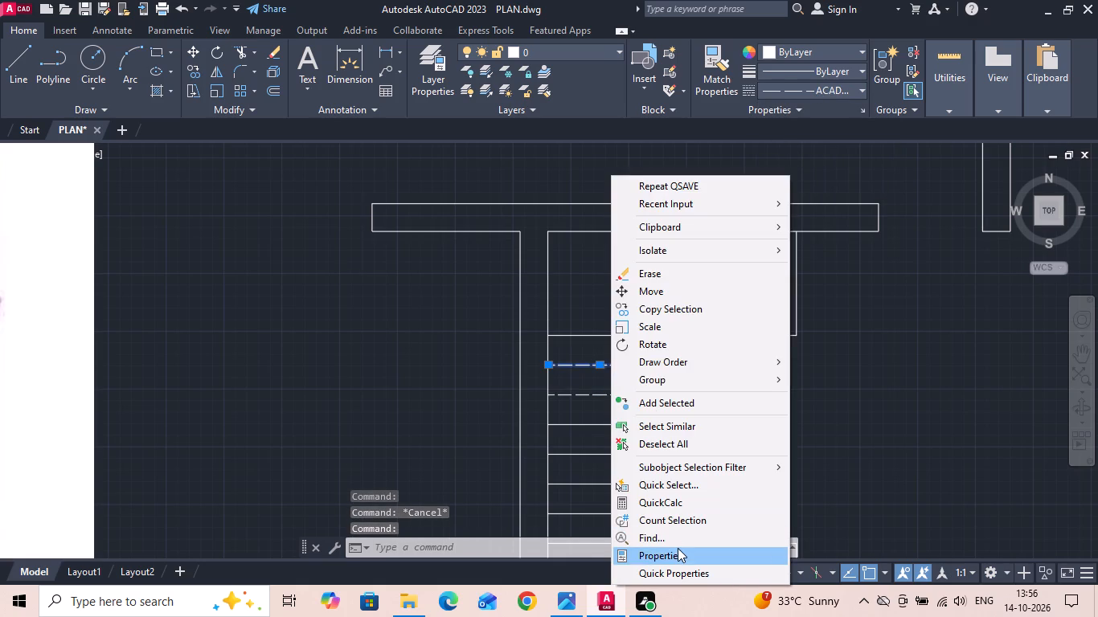
click(678, 549)
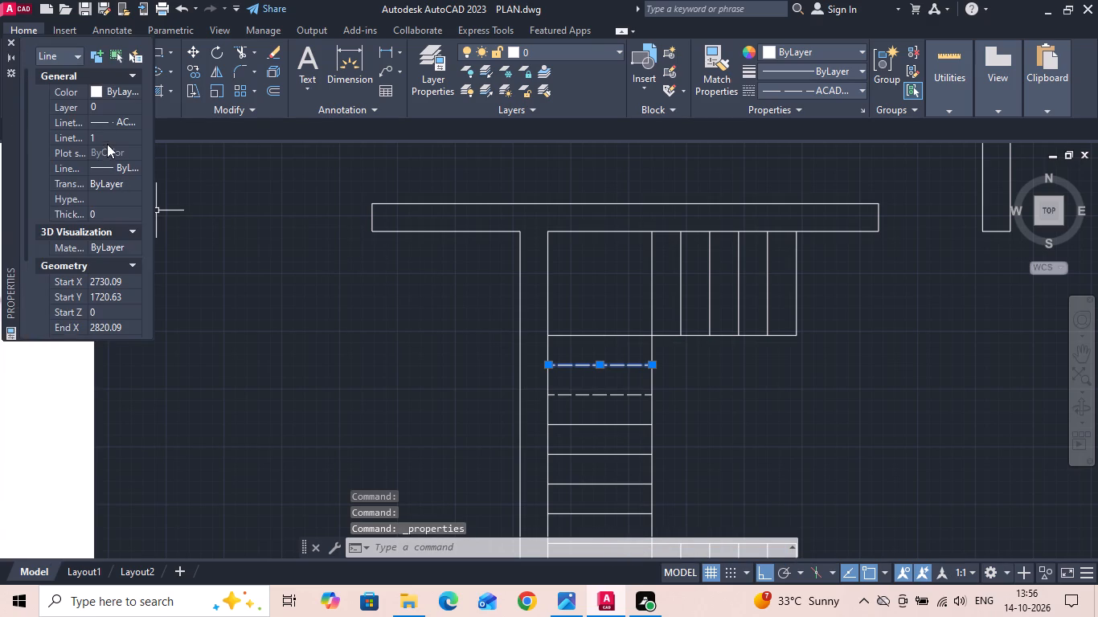
click(109, 136)
text(.5)
key(Return)
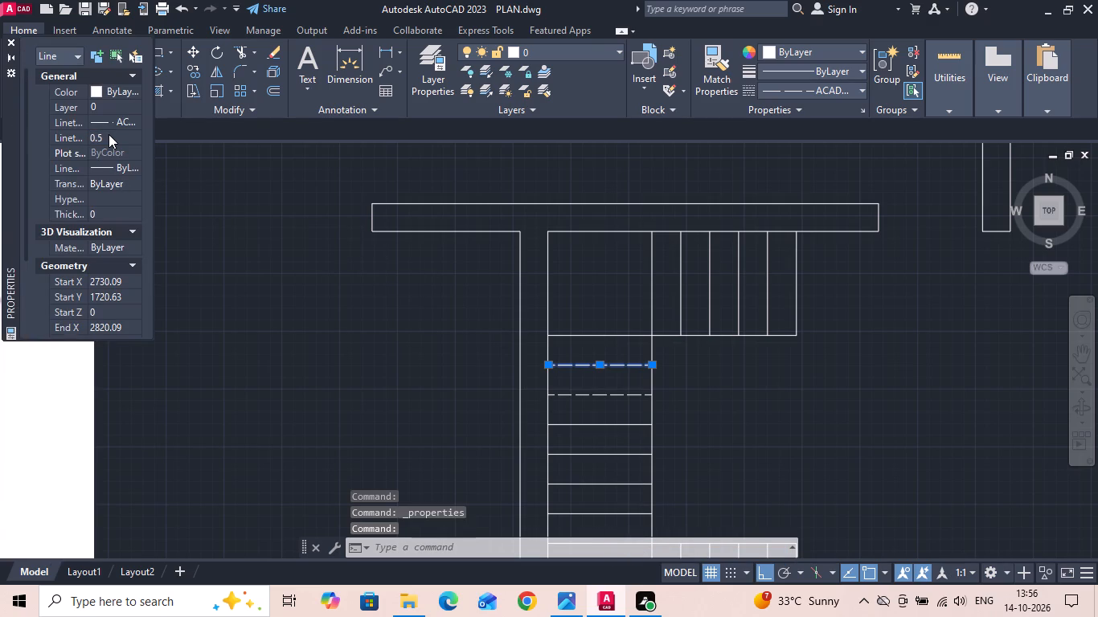
click(109, 134)
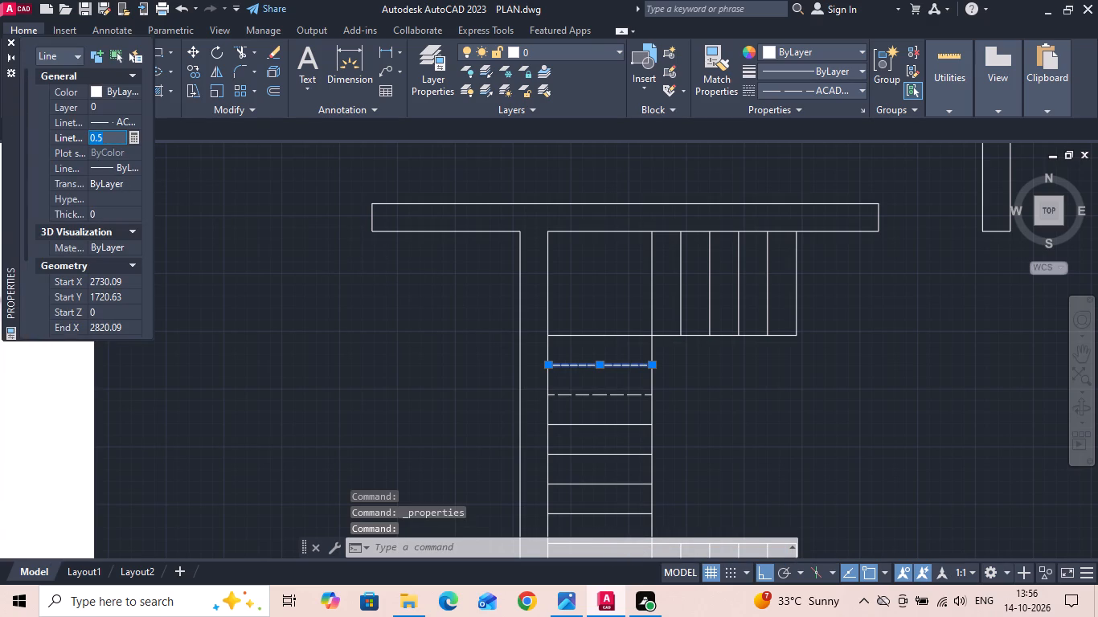
key(BackSpace)
text(1.5)
key(Return)
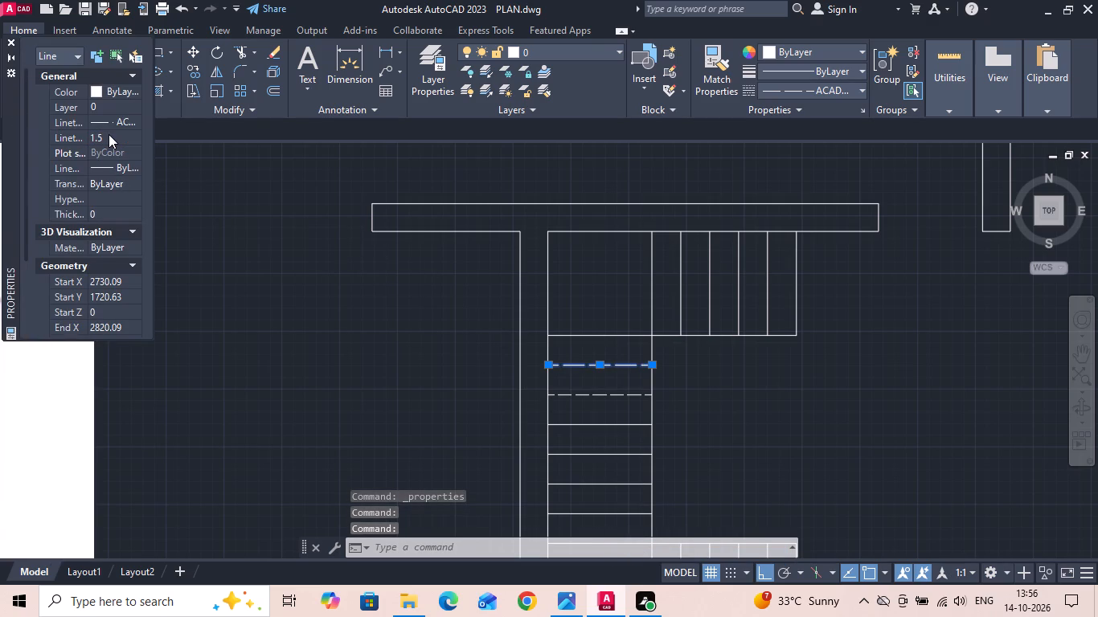
scroll(363, 296, down, 1)
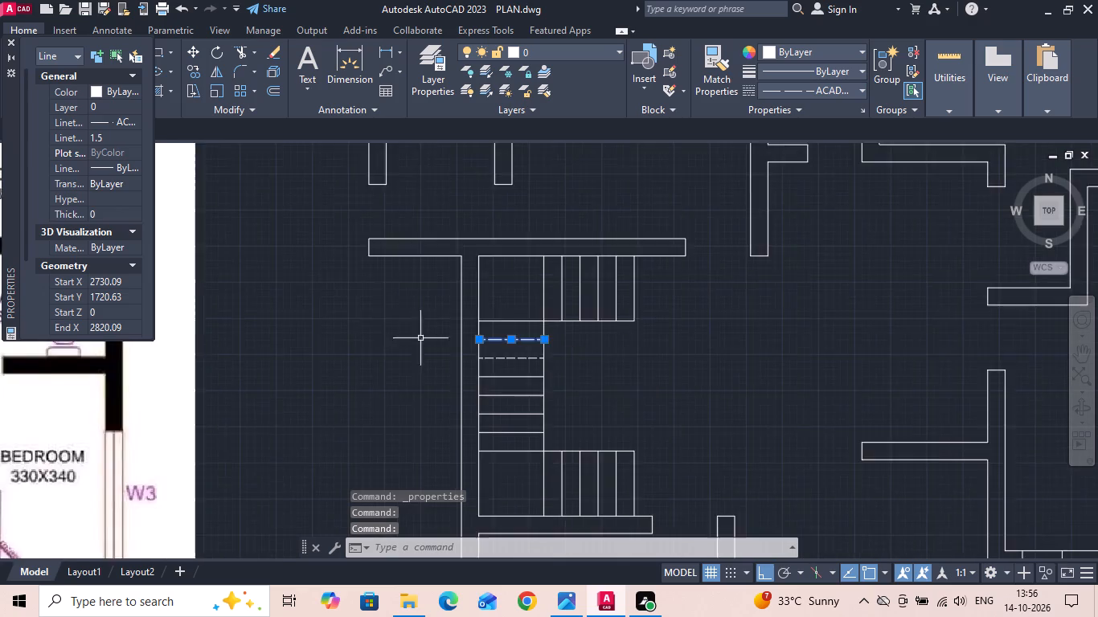
scroll(420, 338, down, 3)
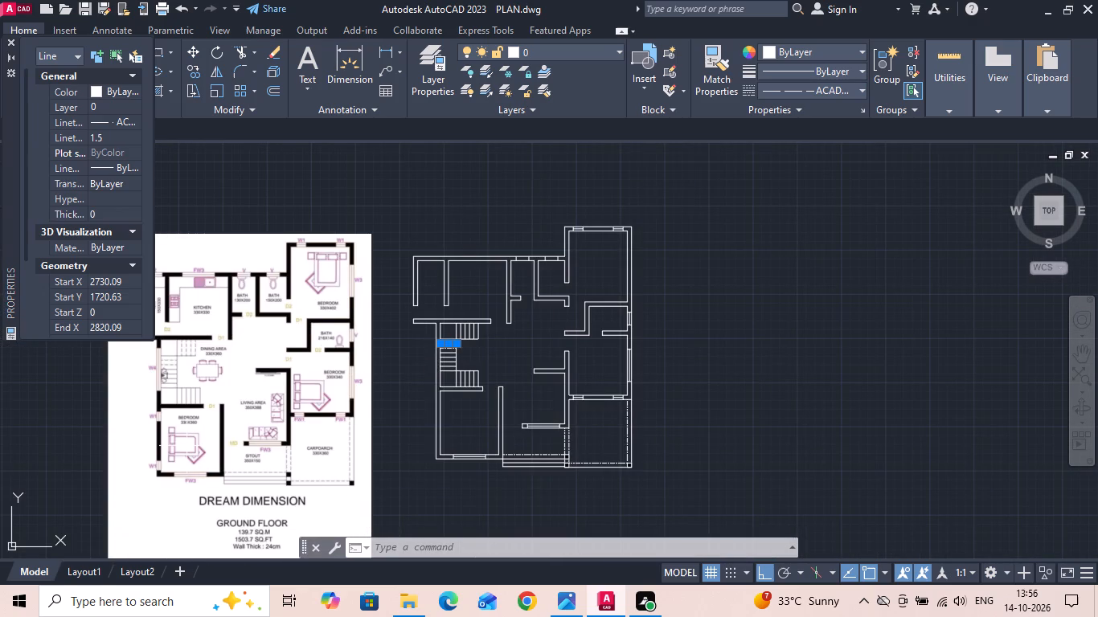
key(Escape)
Match the properties of the middle flight's northernmost dashed tread onto the dashed tread just south of it.
scroll(363, 396, up, 1)
scroll(510, 322, up, 2)
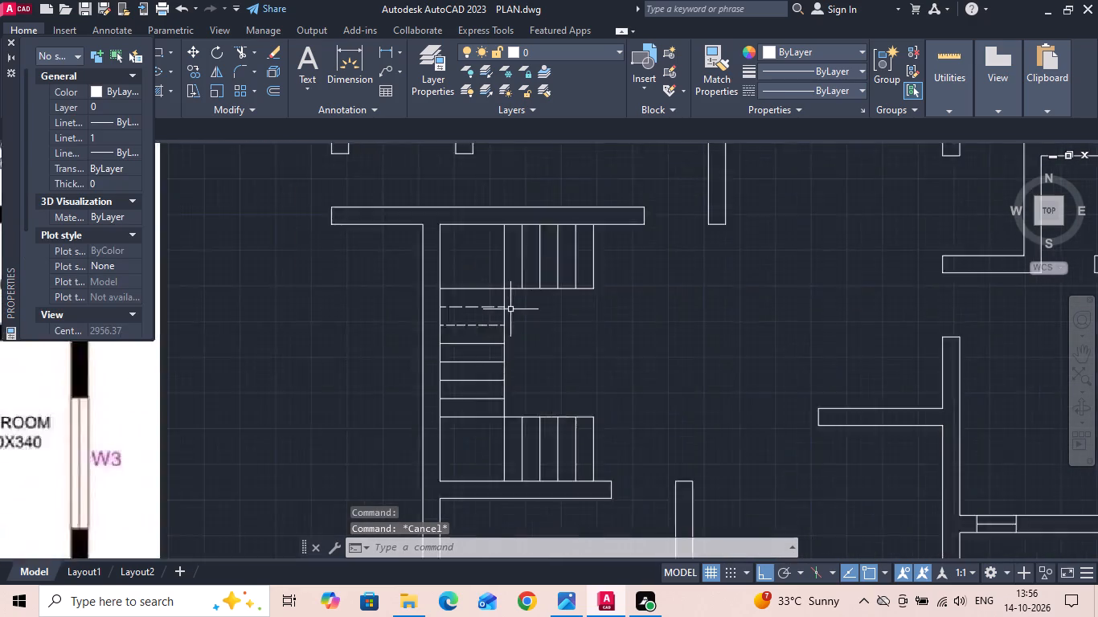
scroll(510, 309, up, 2)
click(728, 78)
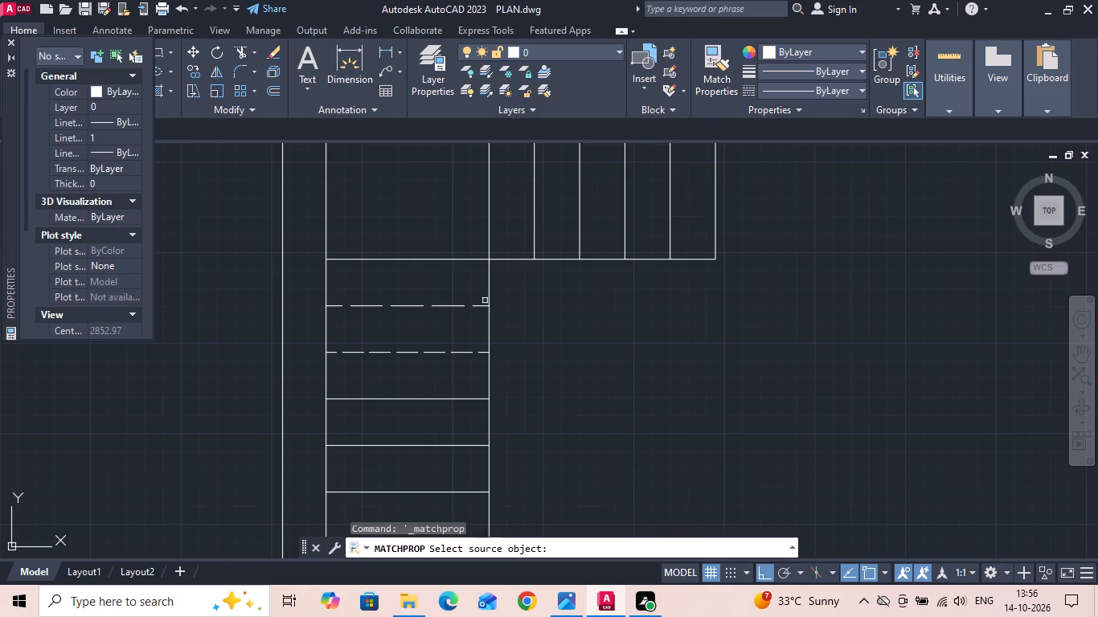
click(445, 306)
drag(442, 325, 414, 379)
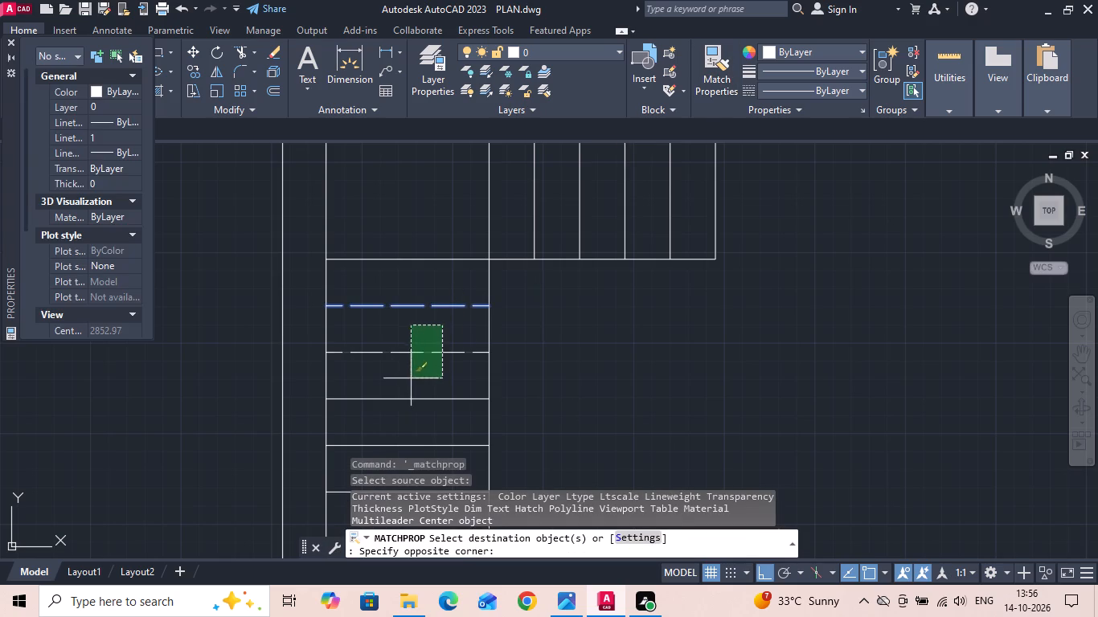
click(393, 364)
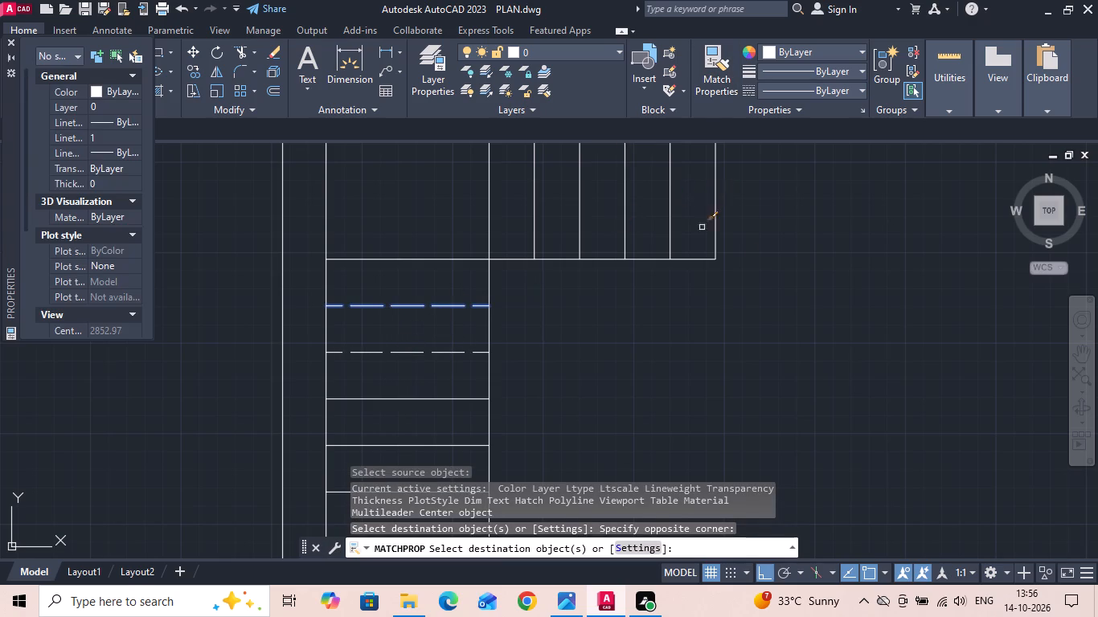
Apply the same matched dashed-line properties to the four inner tread lines of the upper flight.
scroll(745, 271, down, 4)
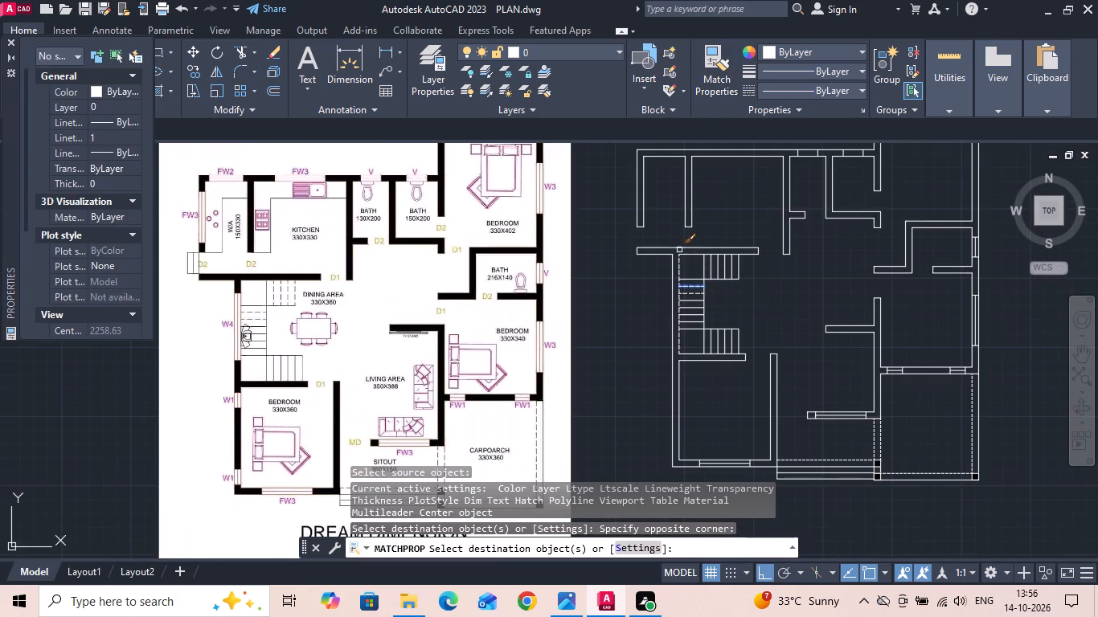
scroll(691, 229, up, 3)
drag(866, 370, 789, 386)
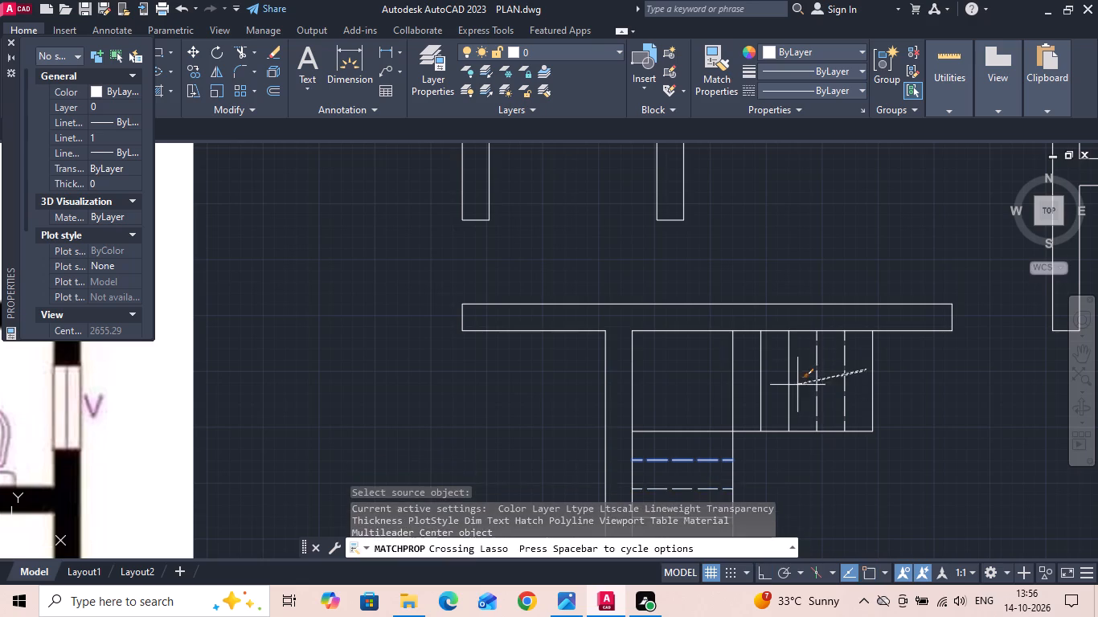
drag(789, 386, 746, 395)
scroll(934, 295, down, 2)
key(Escape)
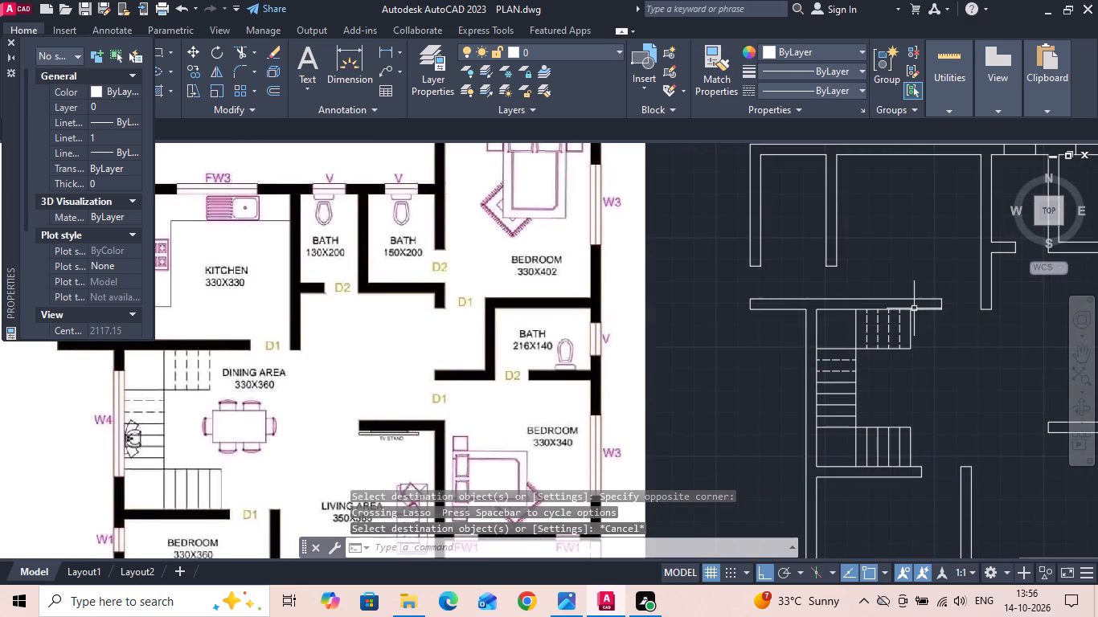
Trim away the upper flight's easternmost line and the short piece of its south edge beyond the last dashed tread.
text(TR)
key(space)
key(space)
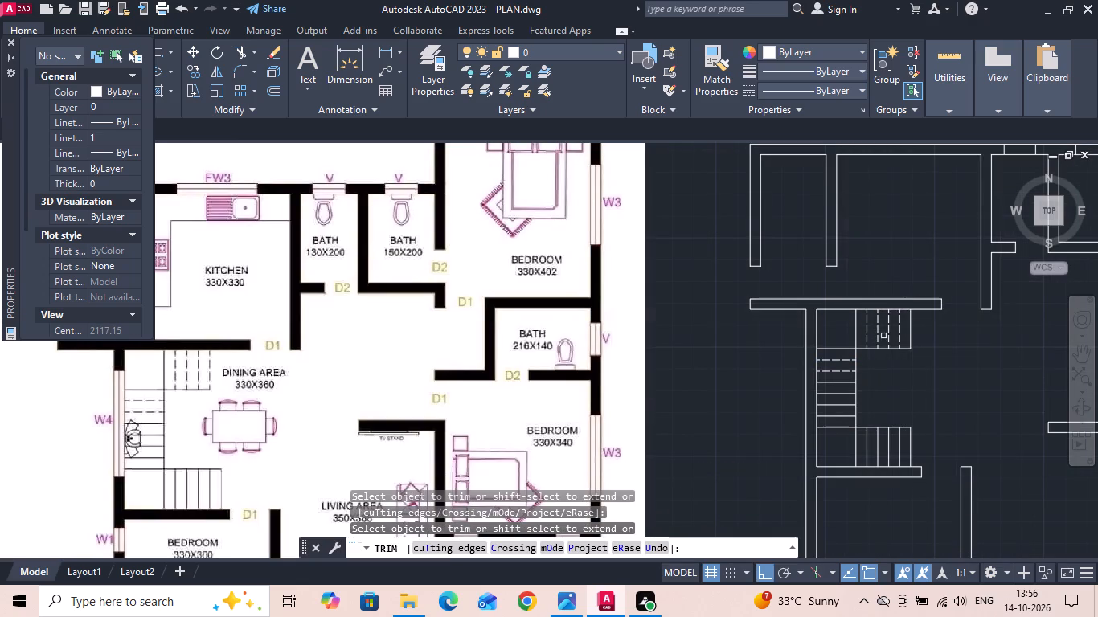
click(910, 335)
click(909, 349)
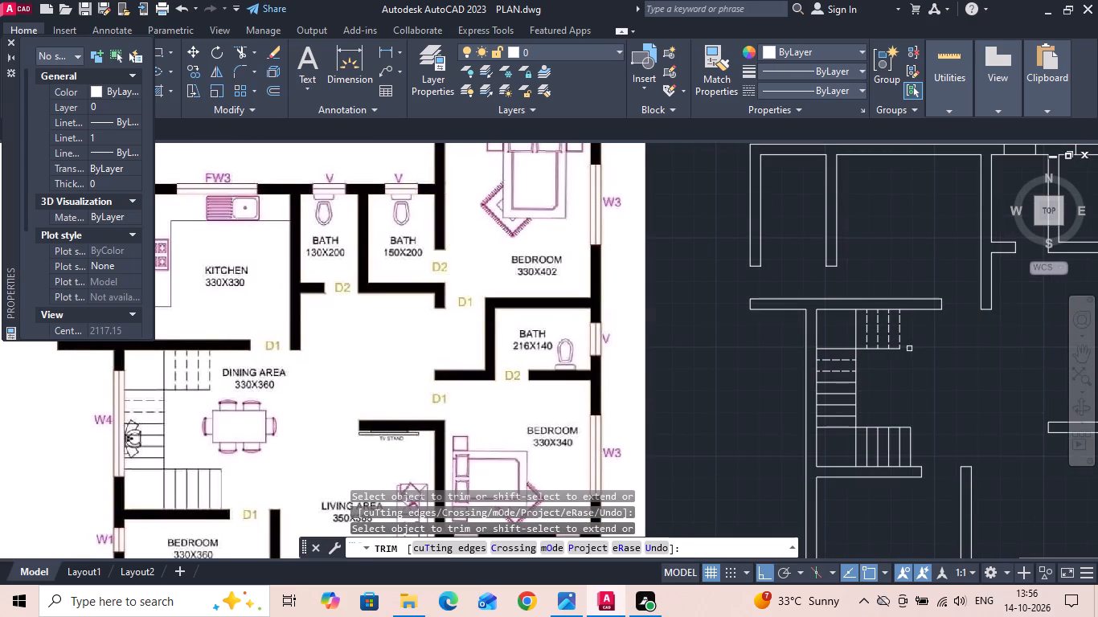
key(Escape)
Save the plan drawing with the finished staircase edits.
key(ctrl+s)
key(ctrl+s)
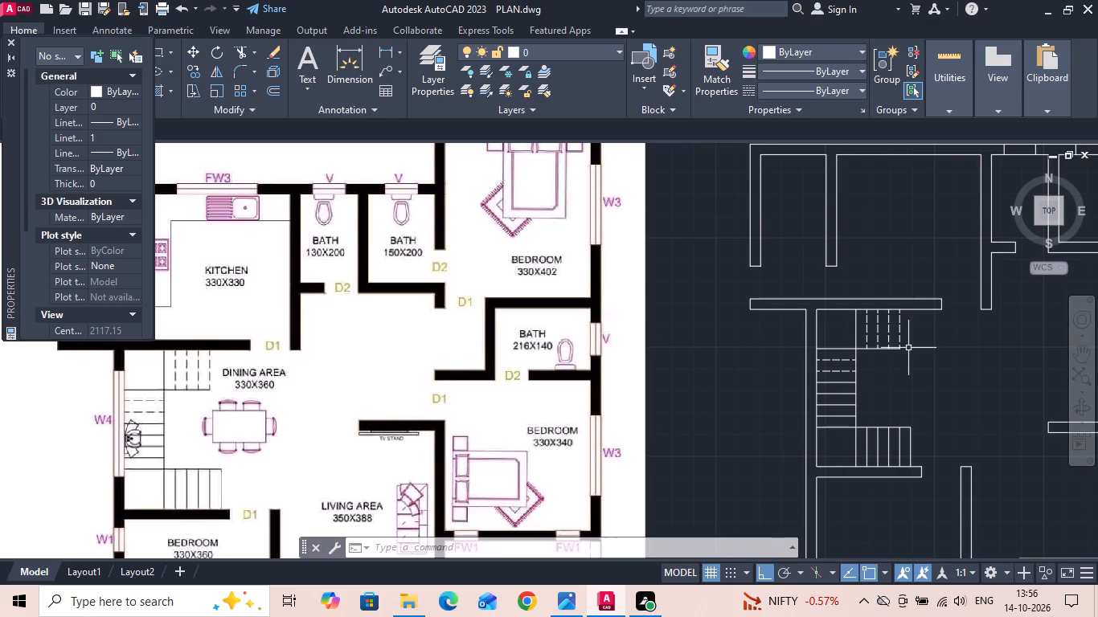
key(Escape)
key(ctrl+s)
key(ctrl+s)
key(ctrl+s)
key(ctrl+s)
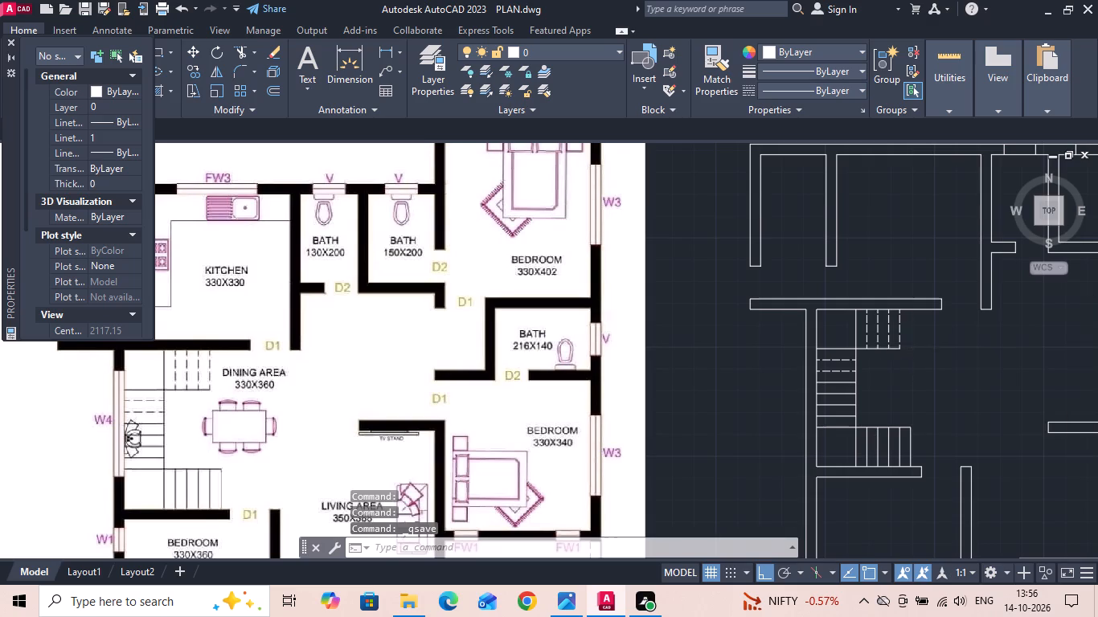
scroll(885, 235, down, 1)
scroll(780, 323, down, 1)
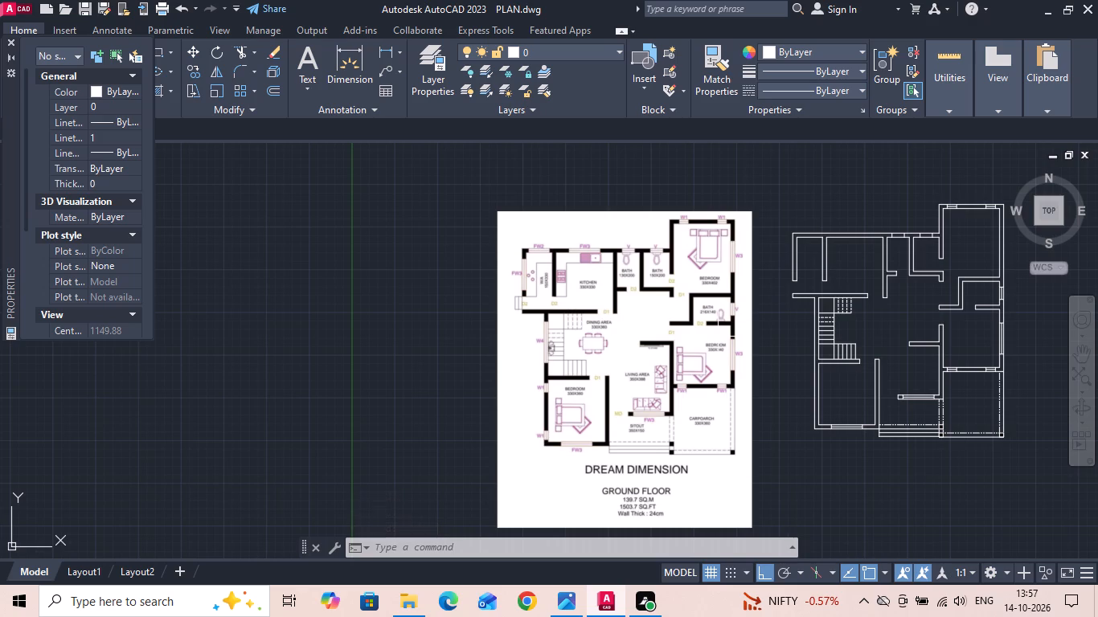
key(Escape)
key(ctrl+s)
key(ctrl+s)
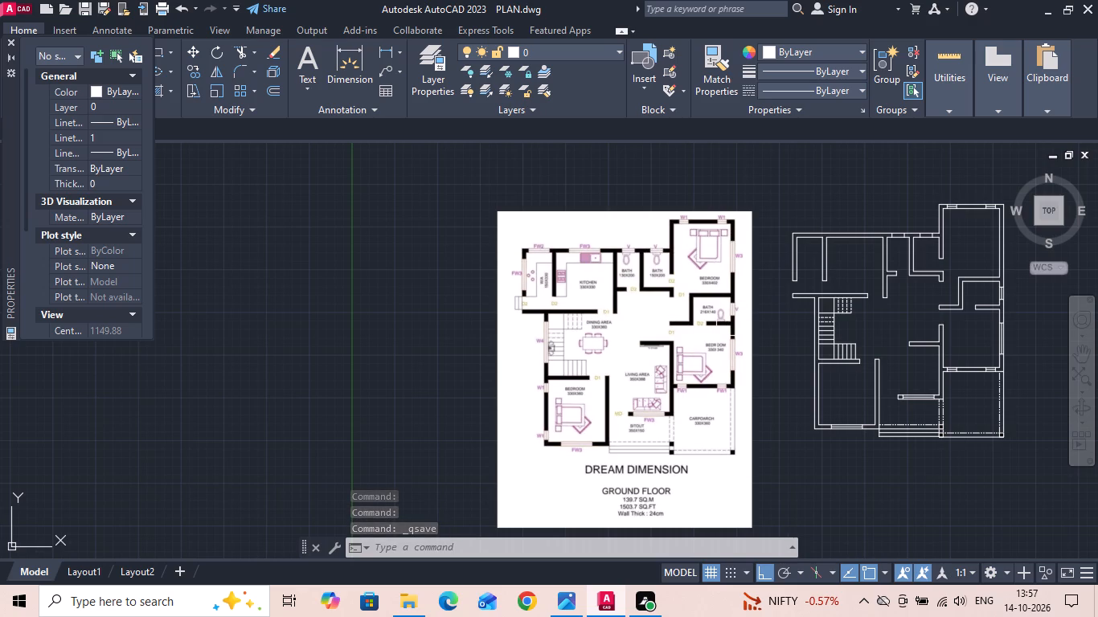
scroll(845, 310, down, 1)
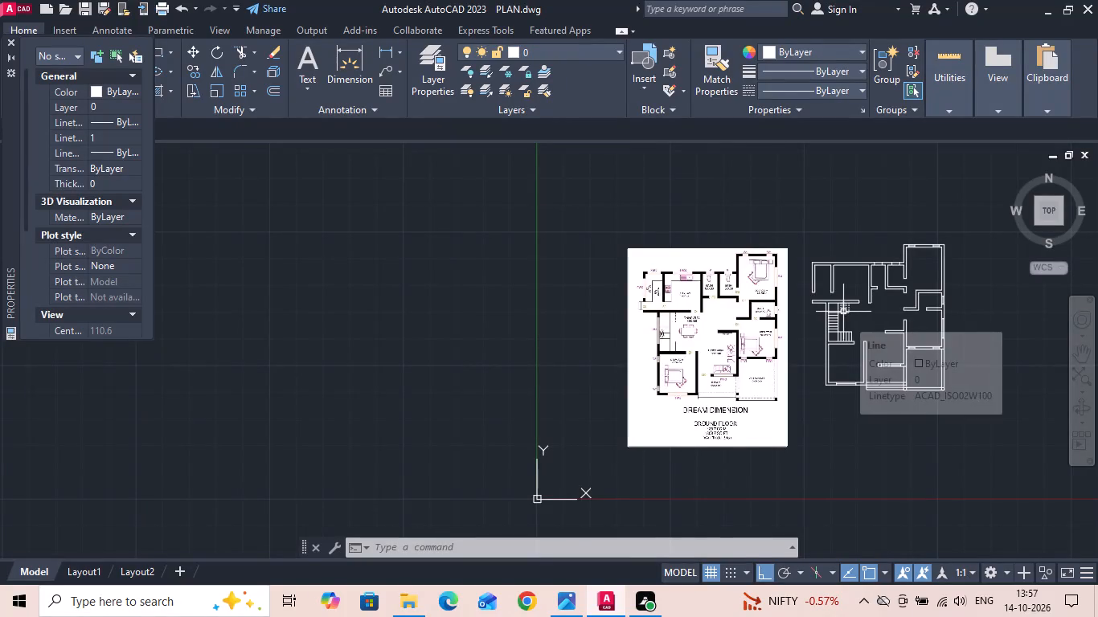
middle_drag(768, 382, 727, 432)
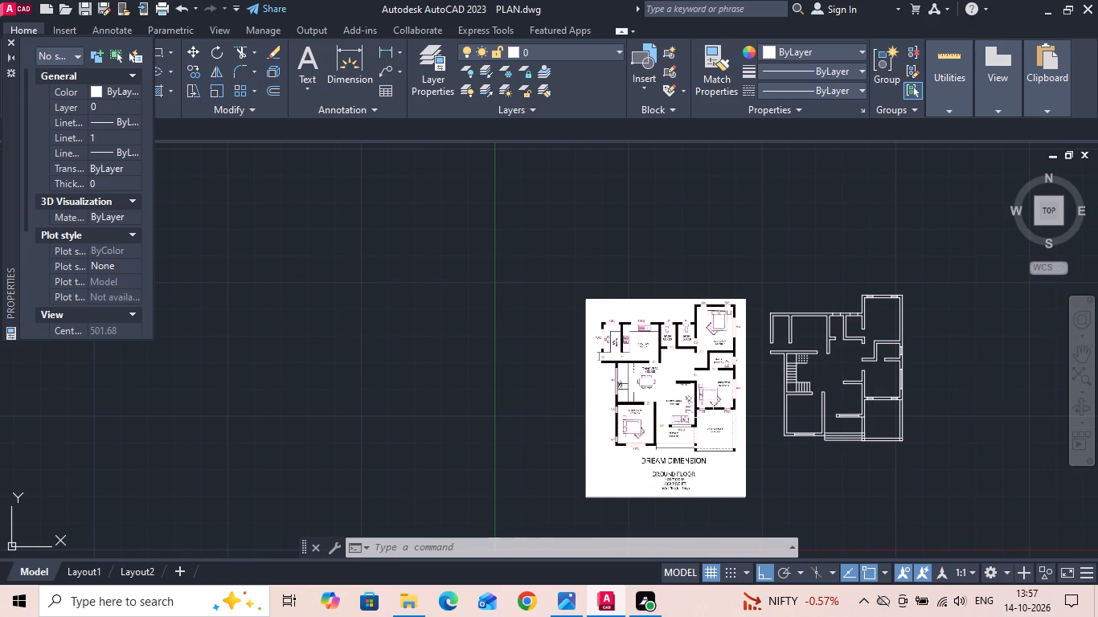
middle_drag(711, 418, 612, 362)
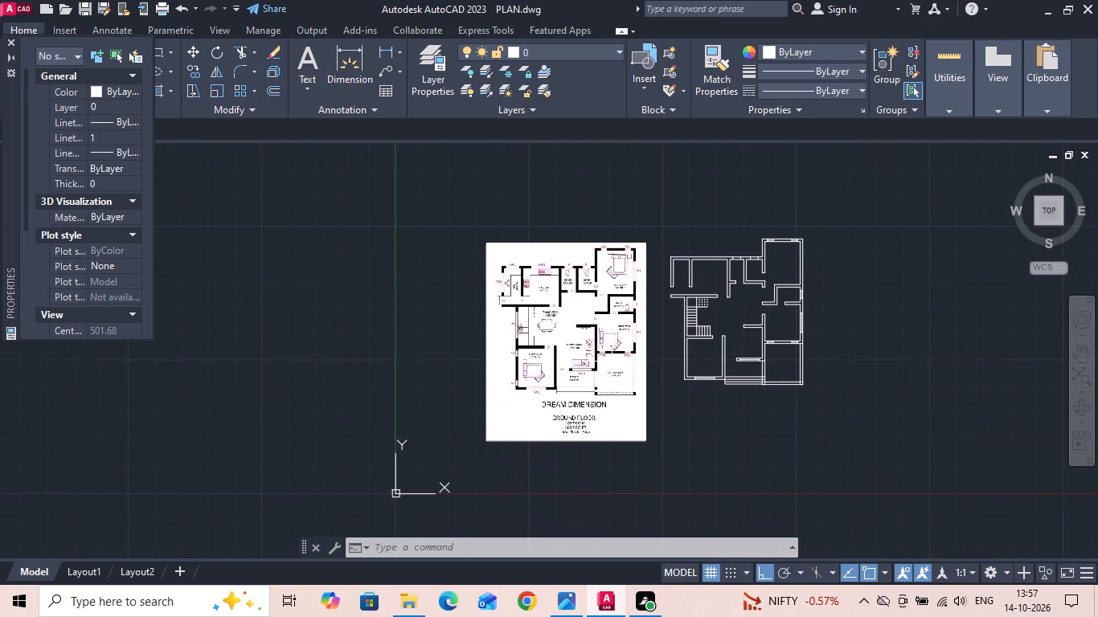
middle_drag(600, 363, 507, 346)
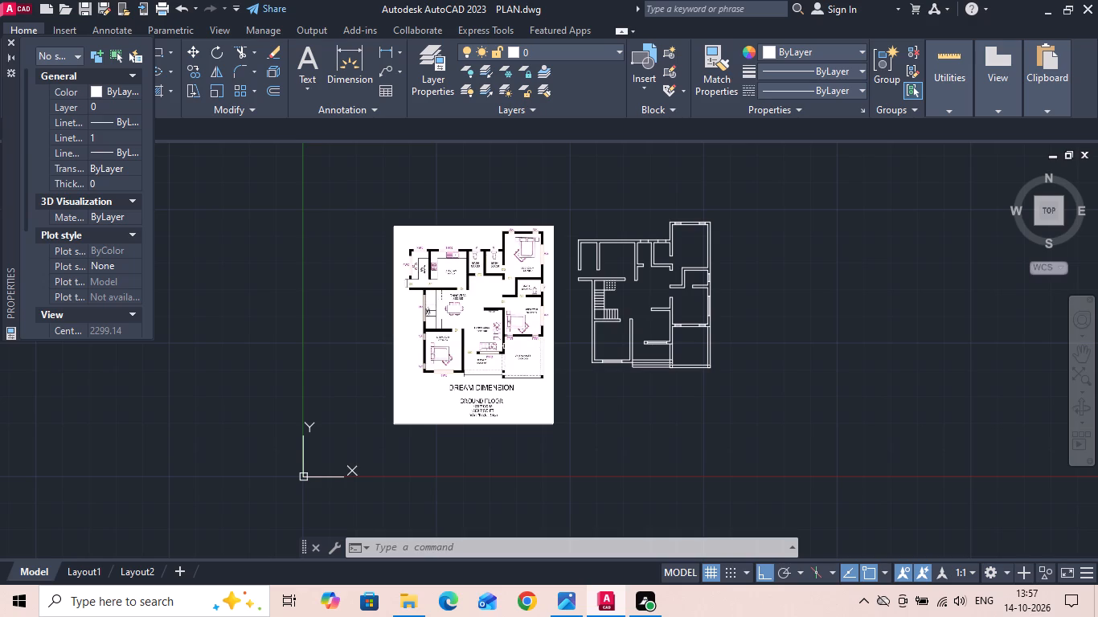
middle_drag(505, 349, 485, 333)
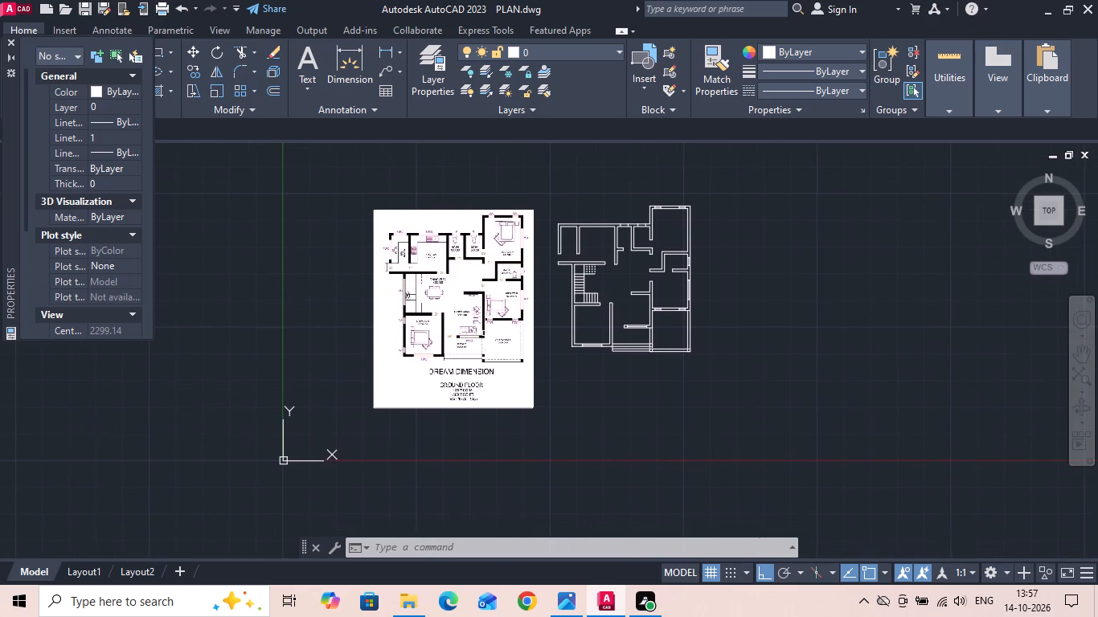
Examine the reference plan's windows and compare them with the drawn walls to find which openings are still missing.
scroll(485, 333, up, 1)
middle_drag(485, 353, 500, 392)
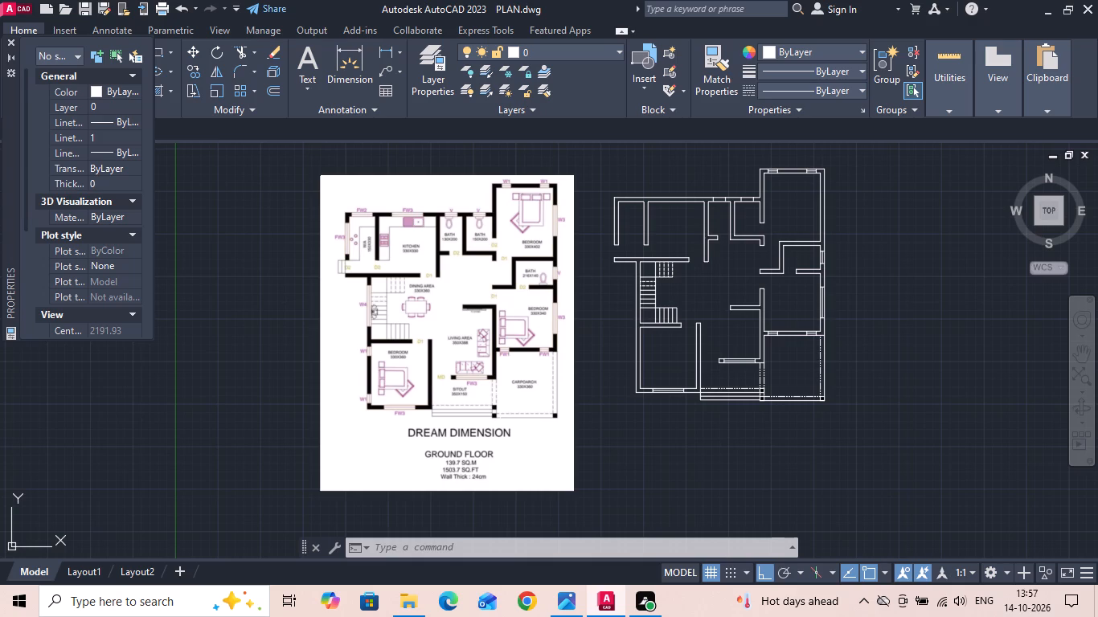
middle_drag(450, 436, 453, 373)
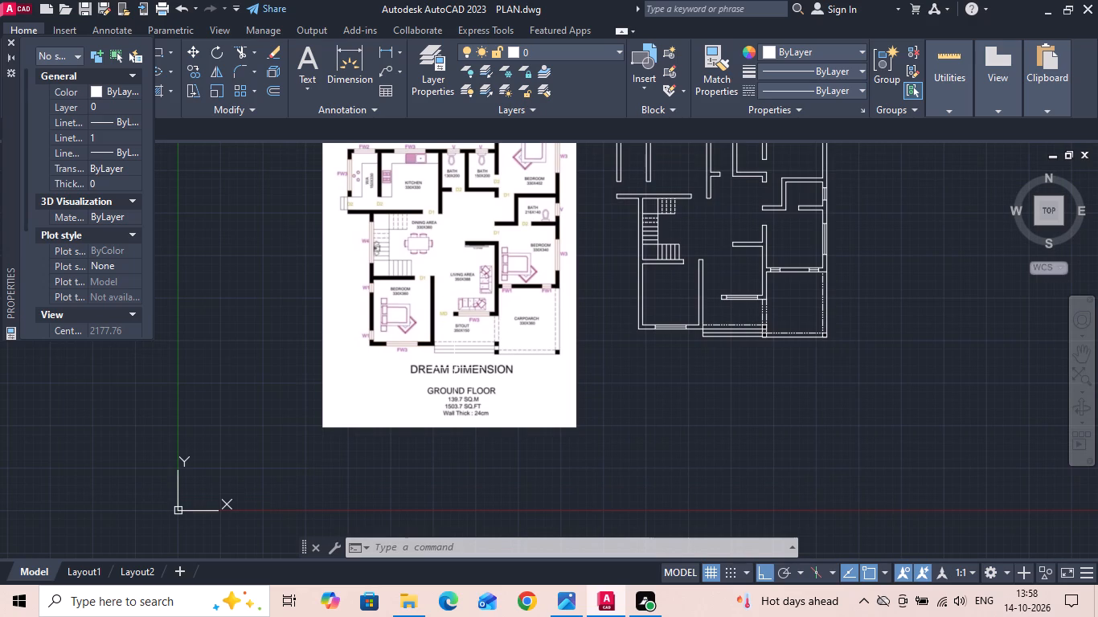
middle_drag(454, 367, 454, 343)
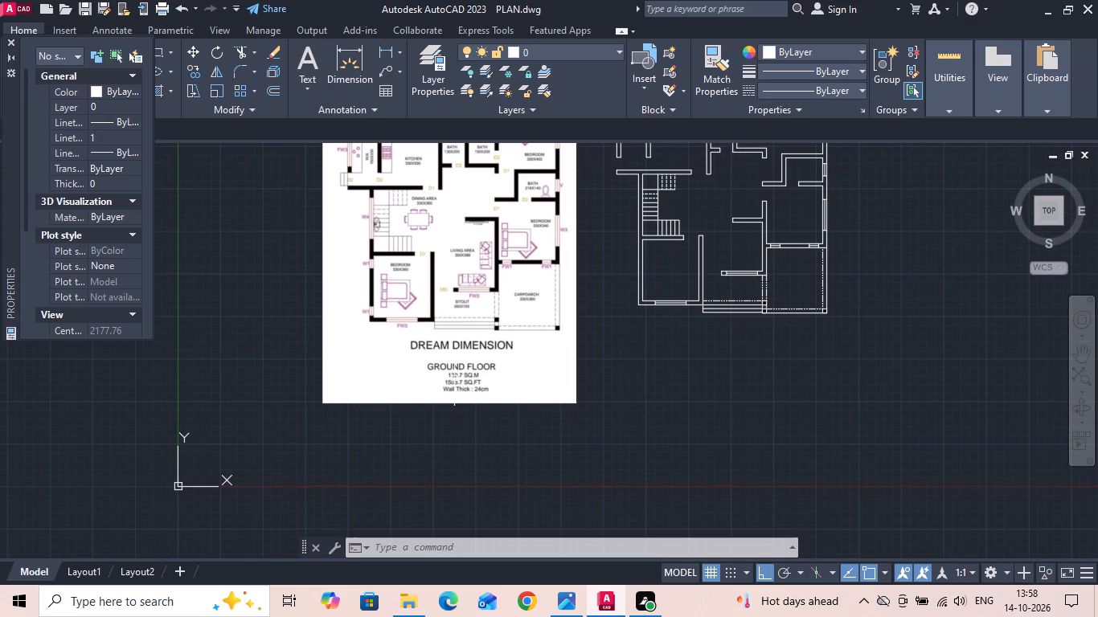
middle_drag(449, 384, 424, 425)
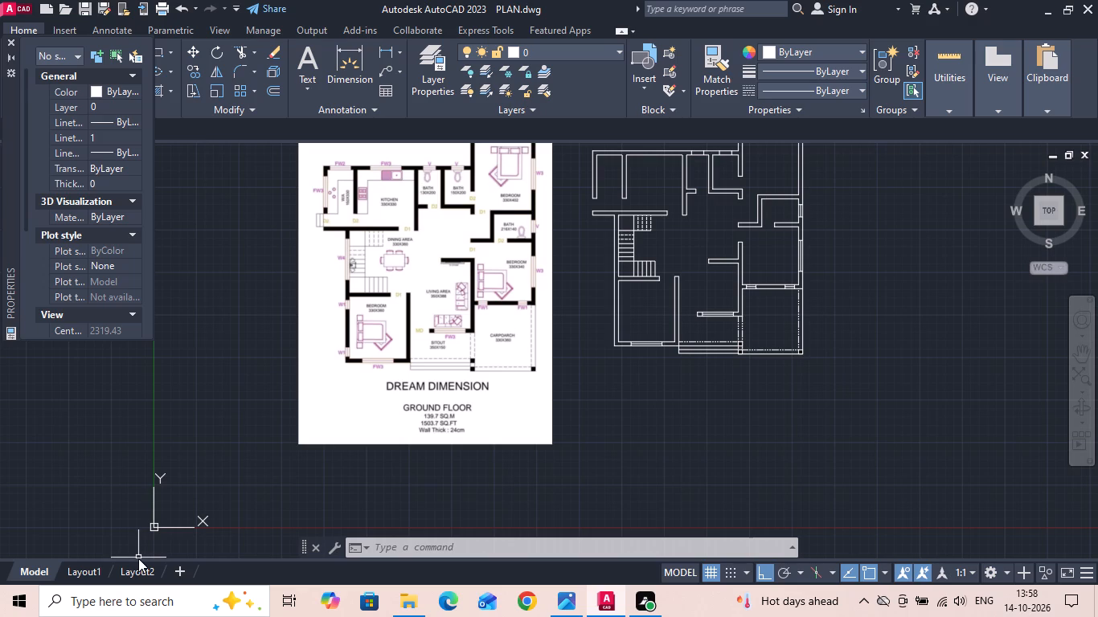
middle_drag(141, 553, 145, 520)
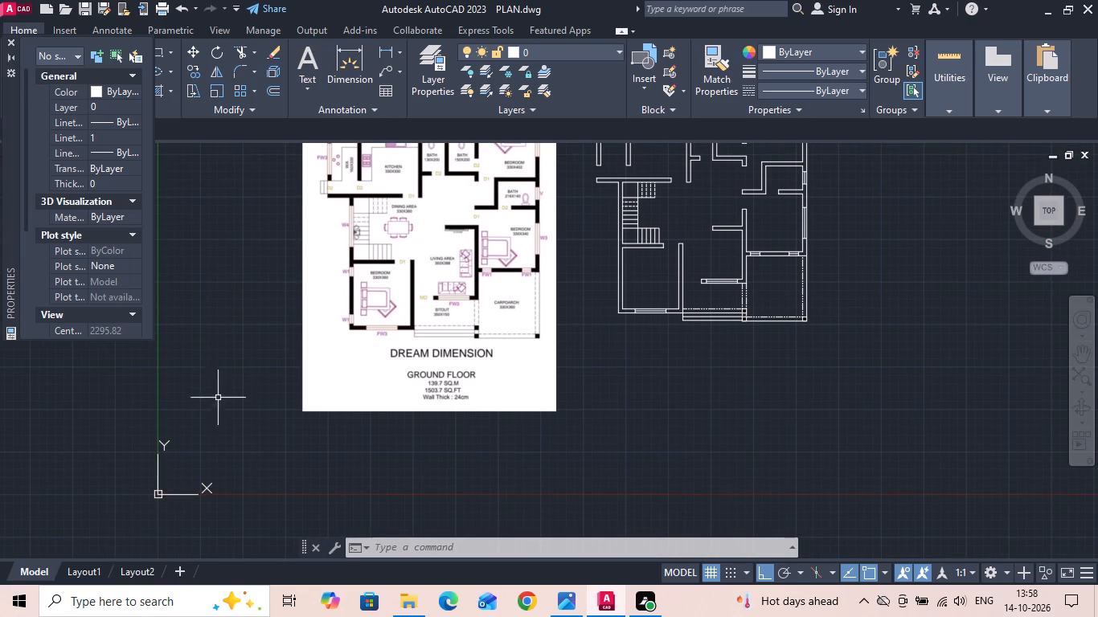
scroll(352, 248, up, 3)
scroll(394, 407, down, 1)
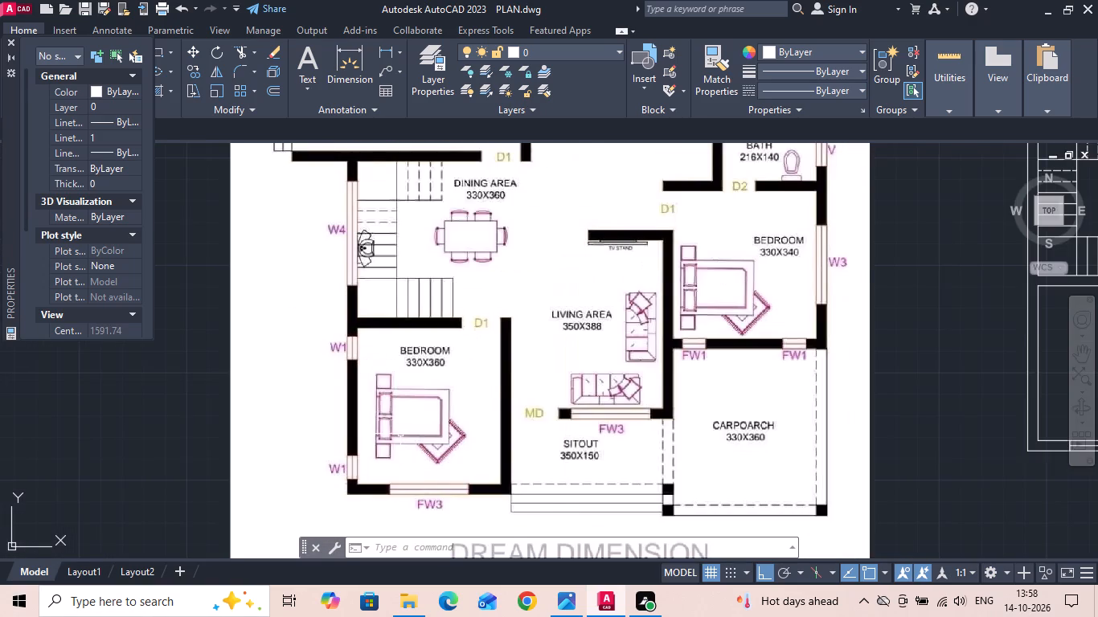
scroll(397, 434, down, 1)
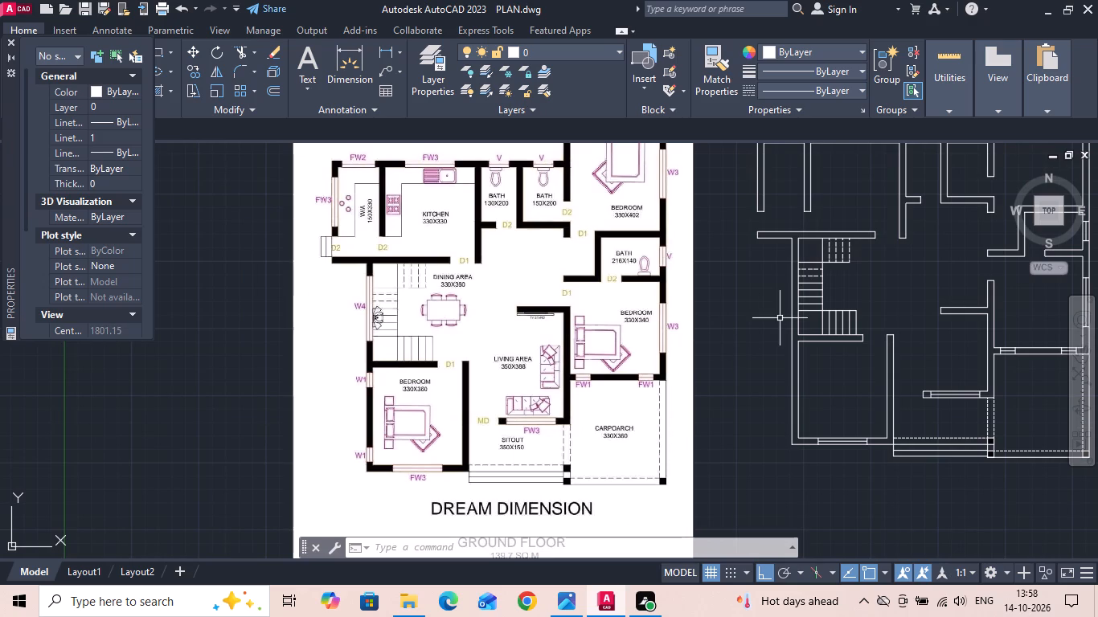
middle_drag(592, 304, 600, 352)
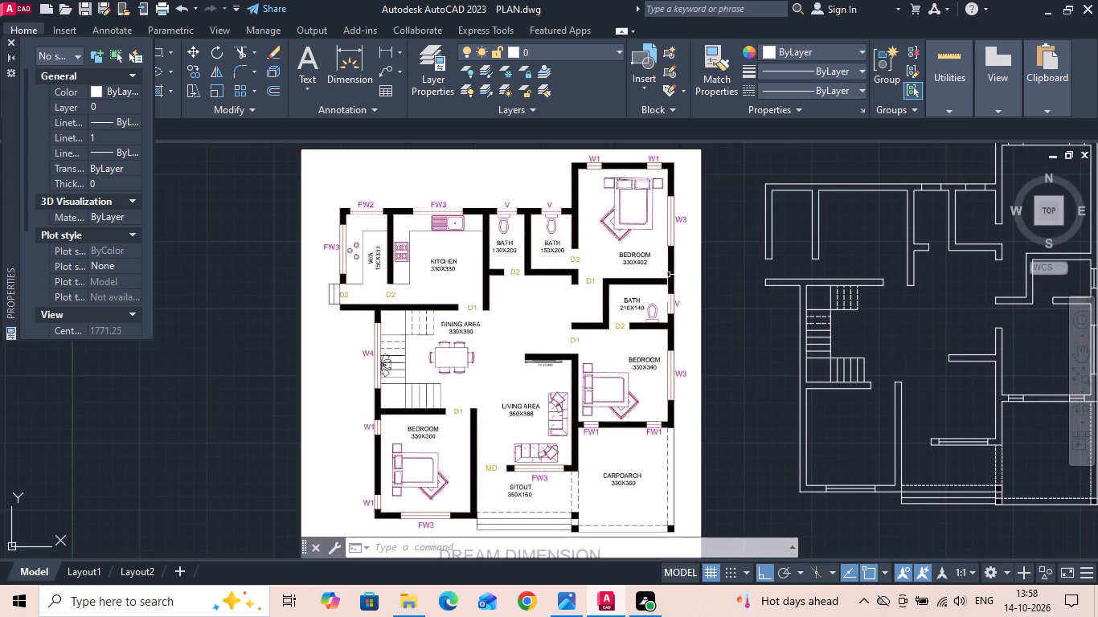
middle_drag(760, 244, 491, 346)
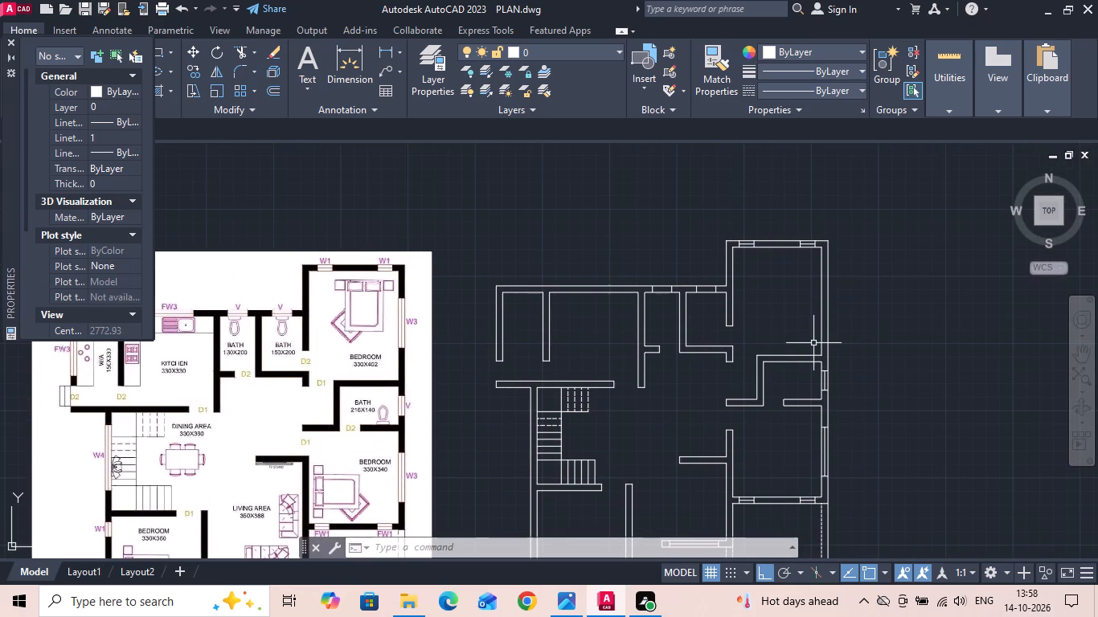
Copy the W3 window from the middle east bedroom to the north bedroom's east wall and the W/A room's west wall.
scroll(806, 497, up, 1)
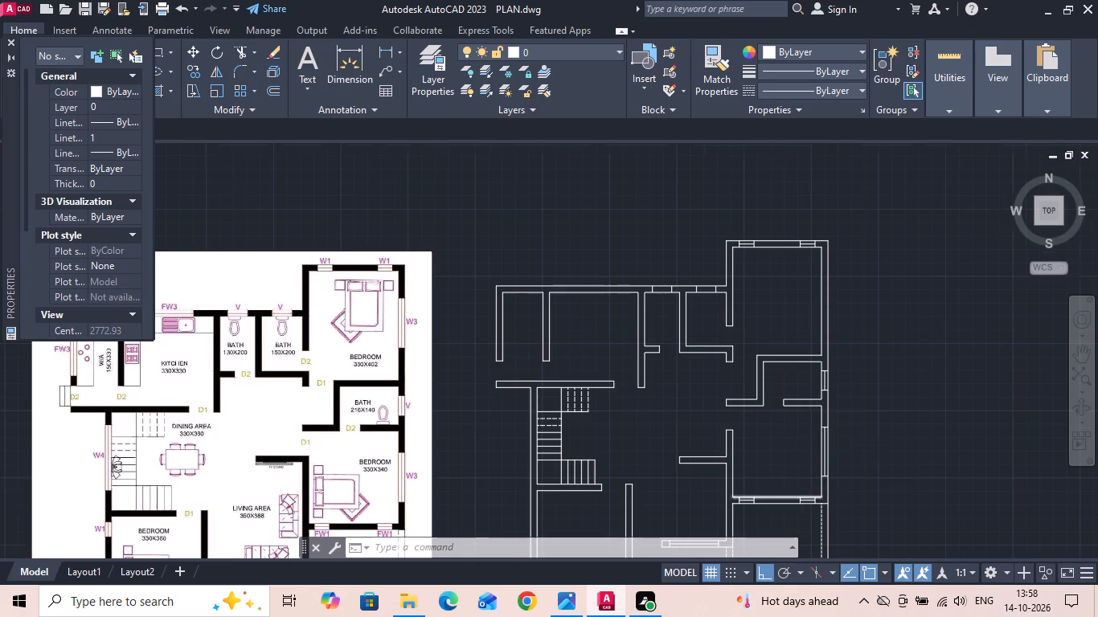
scroll(813, 484, down, 1)
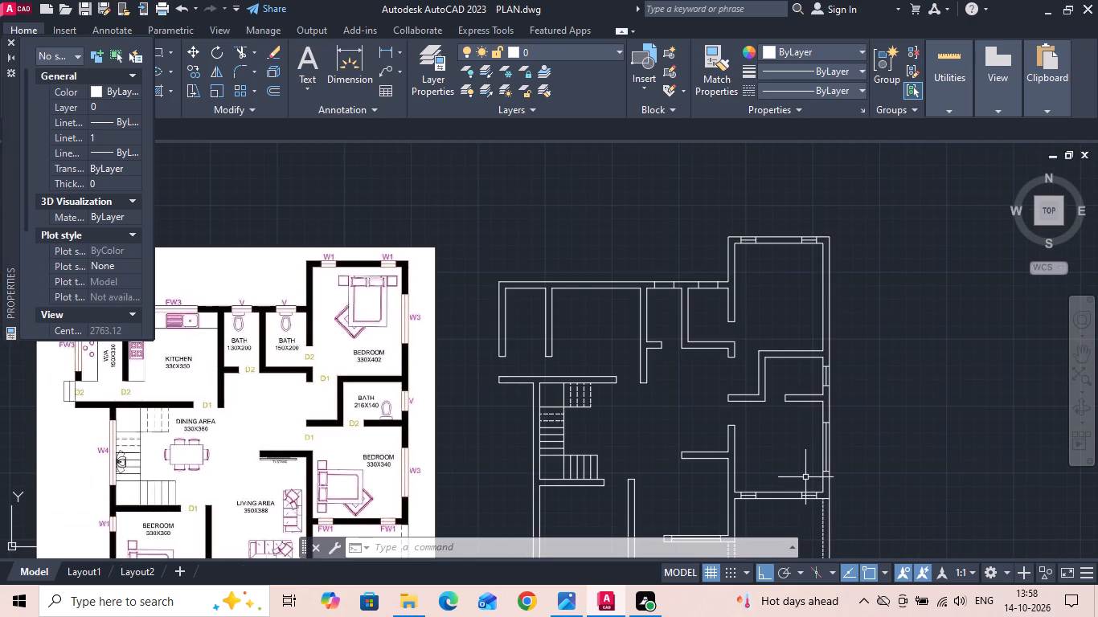
scroll(804, 475, up, 1)
click(805, 474)
click(892, 383)
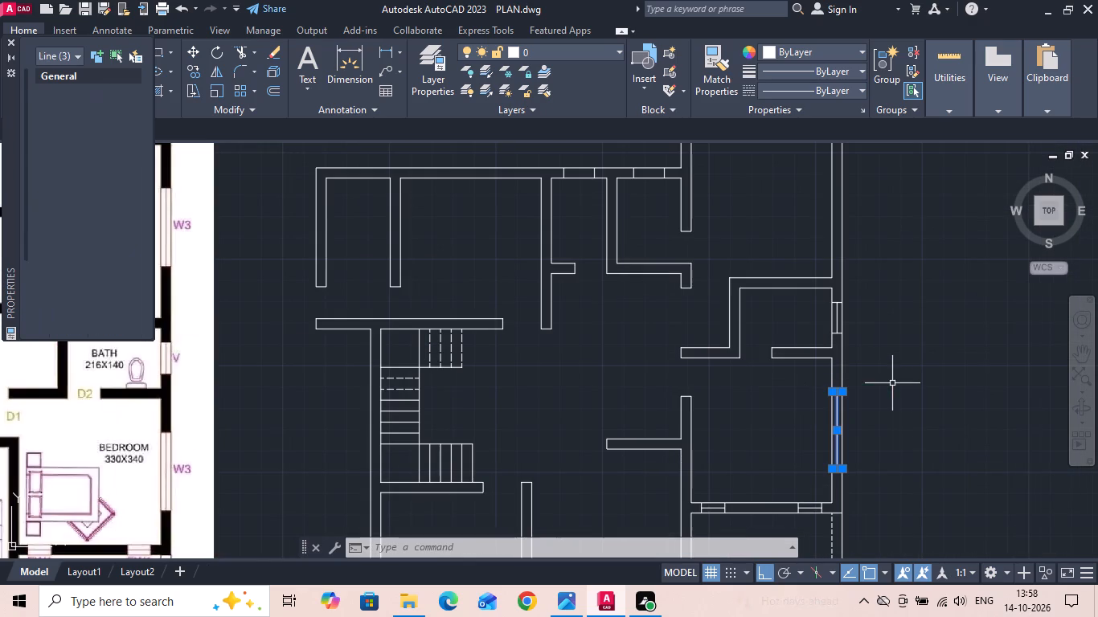
right_click(892, 382)
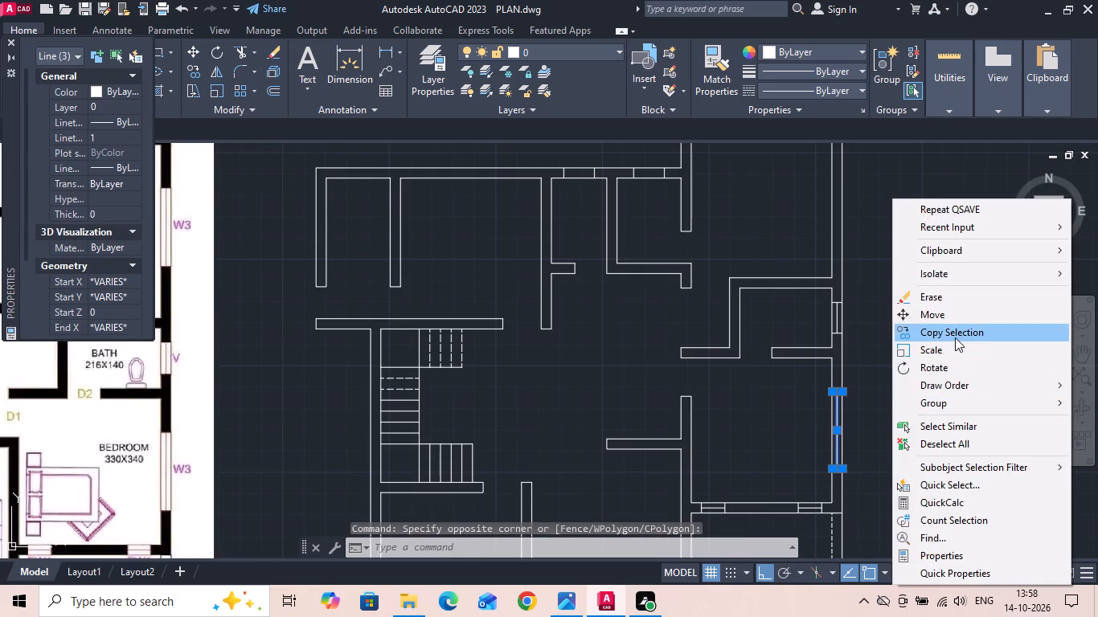
click(955, 337)
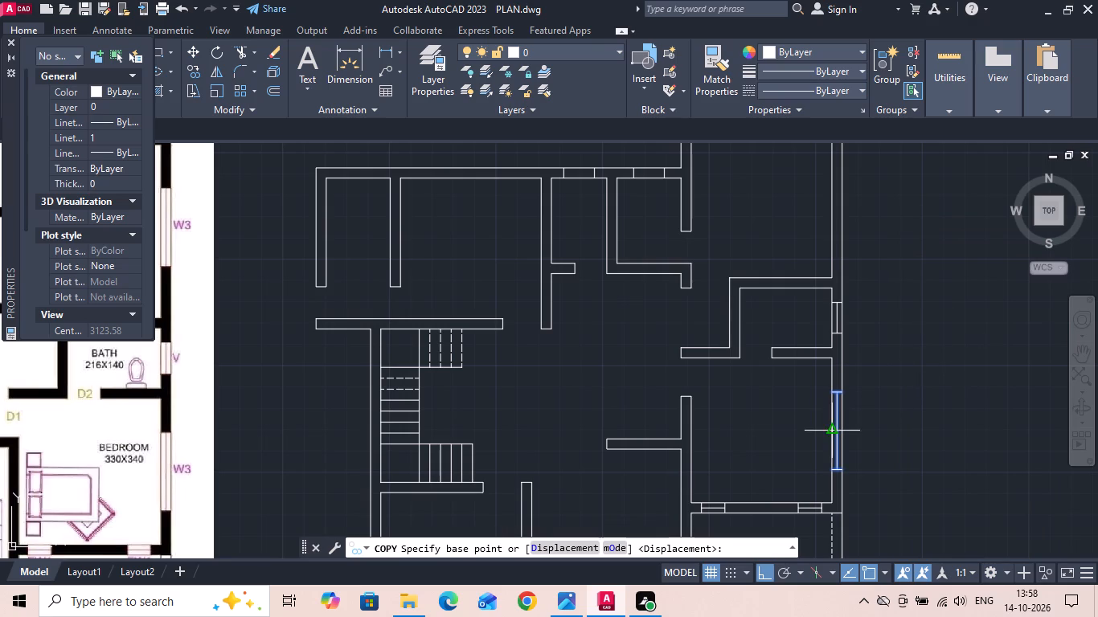
click(830, 428)
middle_drag(829, 277, 834, 351)
click(833, 266)
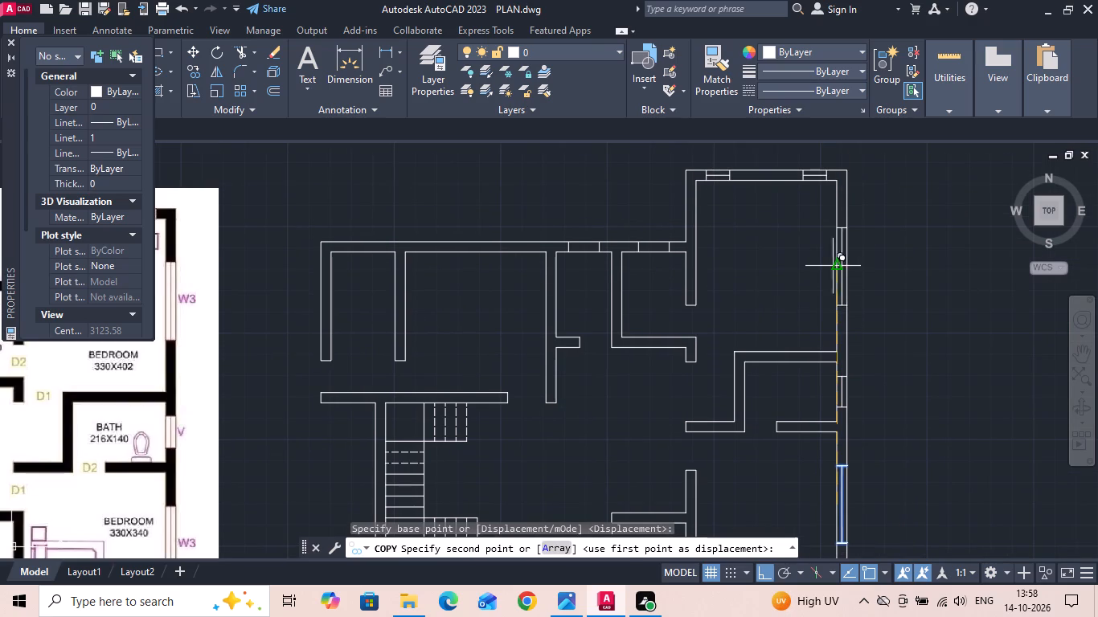
middle_drag(338, 310, 868, 317)
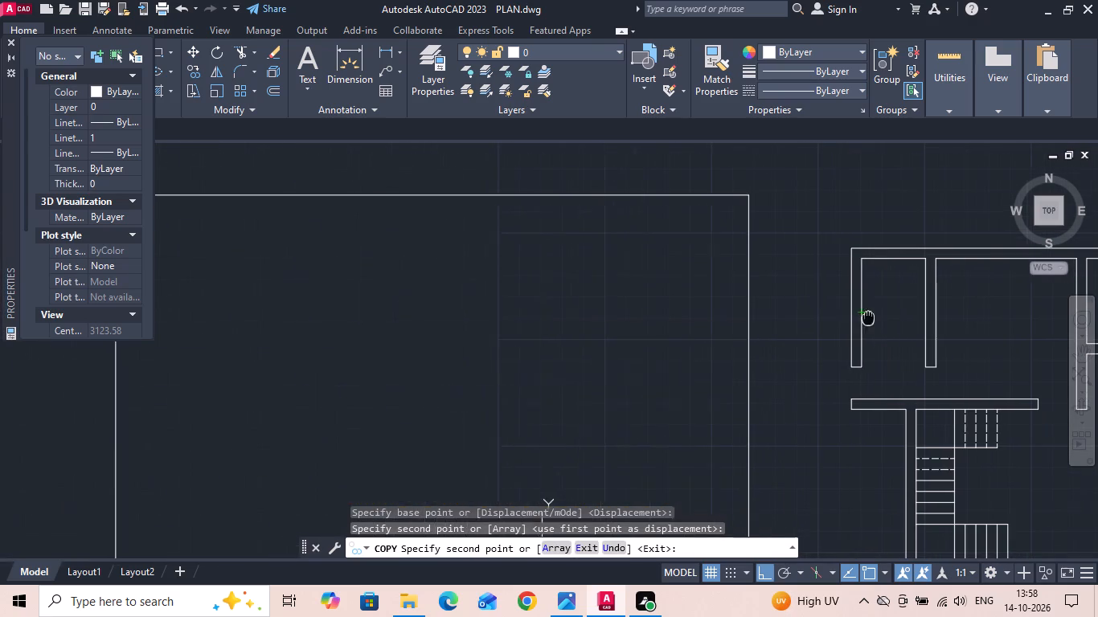
scroll(868, 317, up, 1)
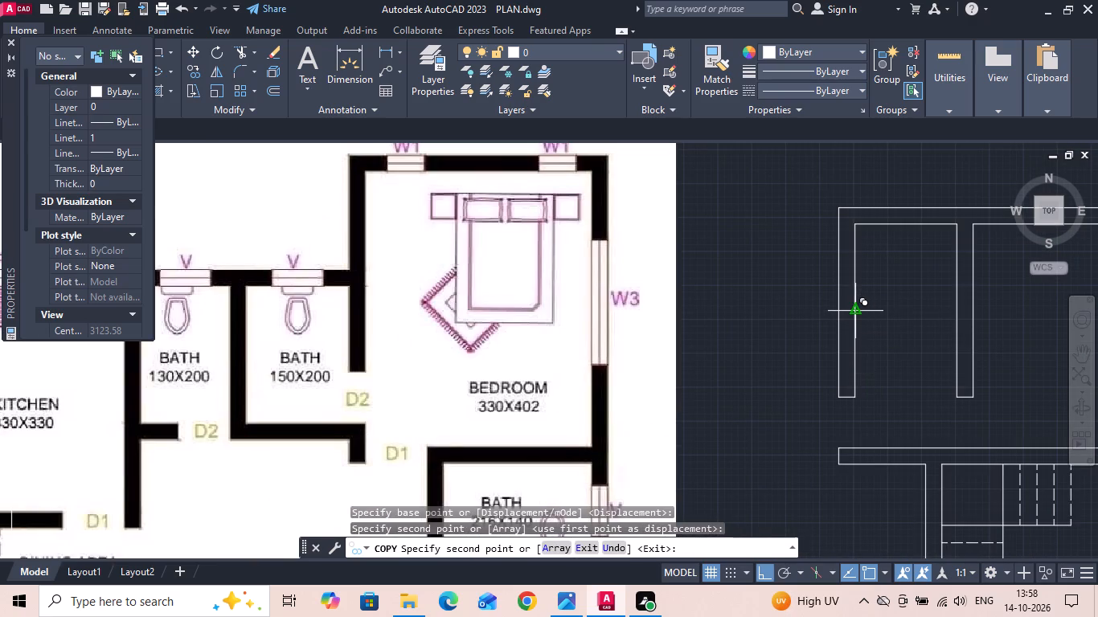
click(854, 309)
key(Escape)
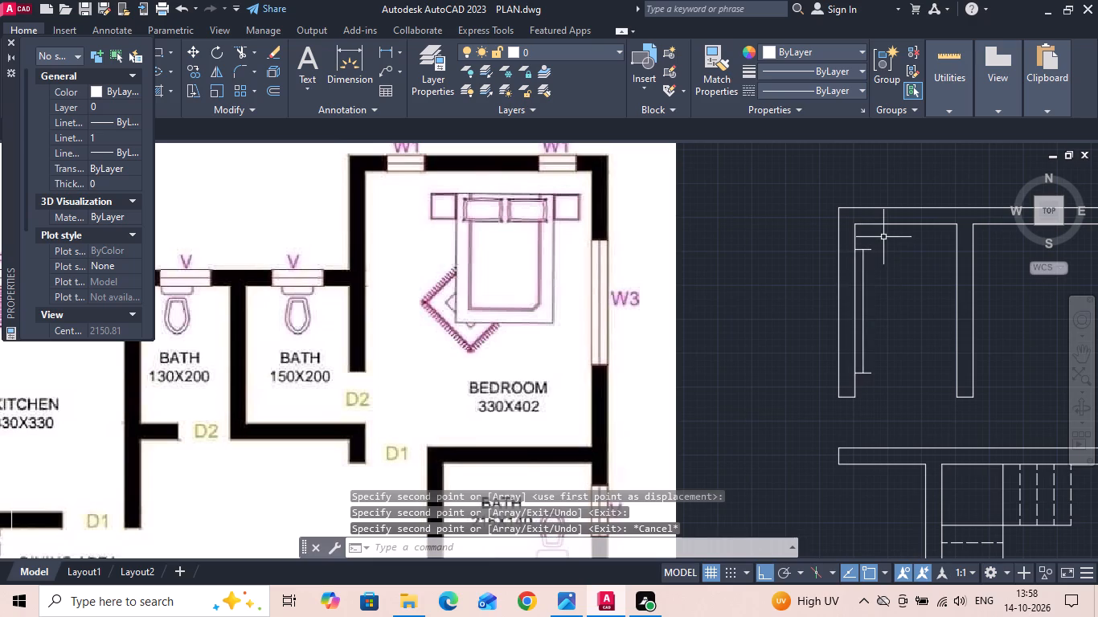
Move the copied window in the W/A room 24 units west so it sits within the wall thickness.
click(887, 234)
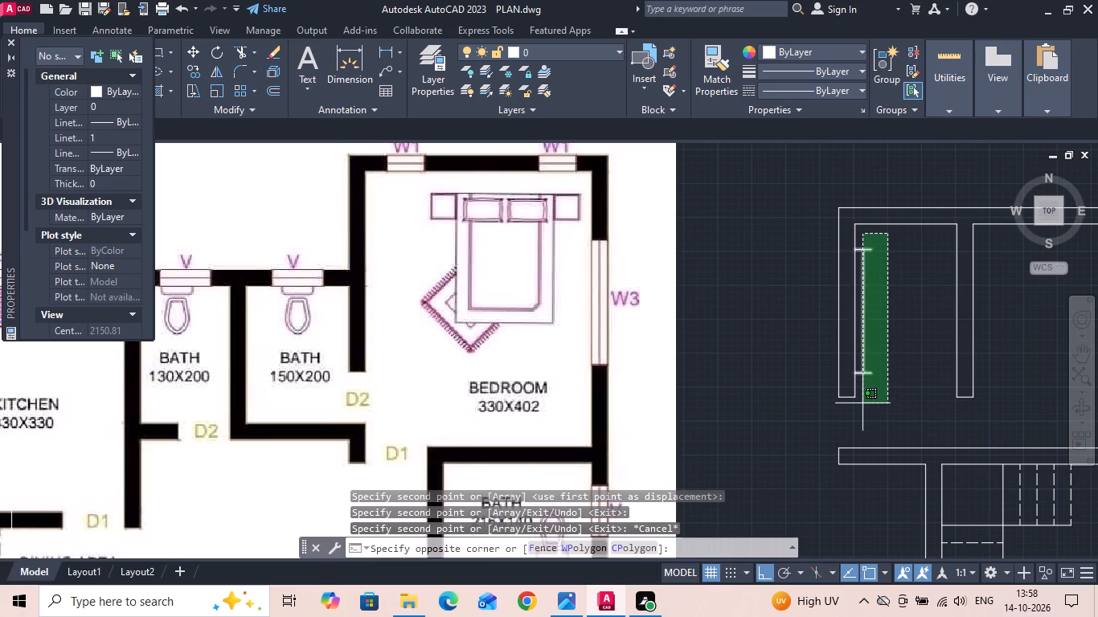
click(859, 407)
right_click(894, 344)
click(916, 317)
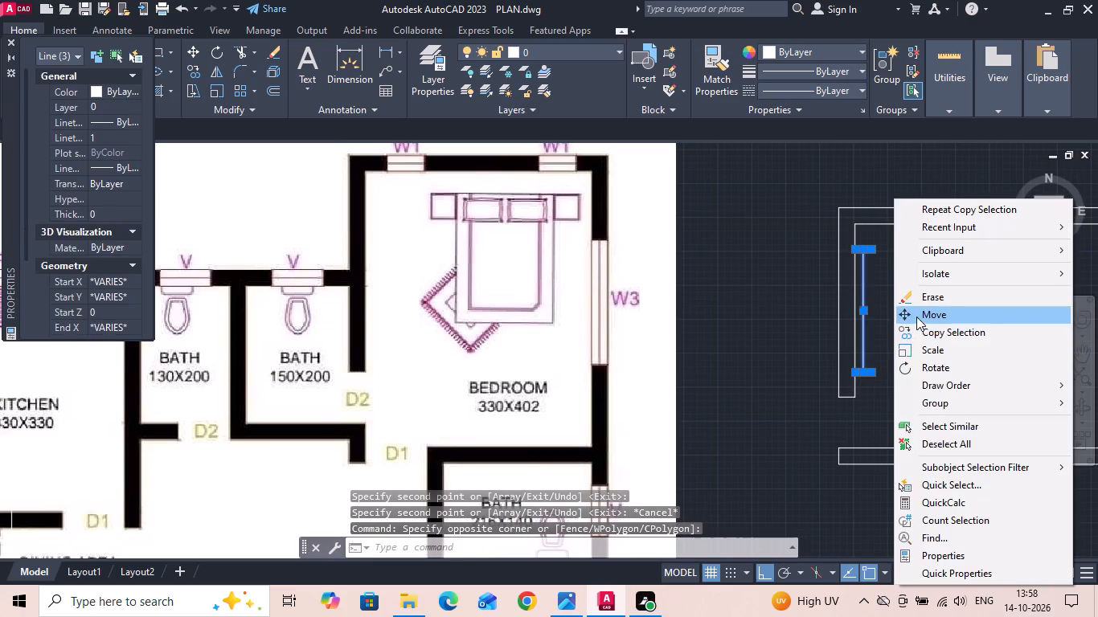
scroll(877, 254, up, 3)
drag(930, 335, 912, 334)
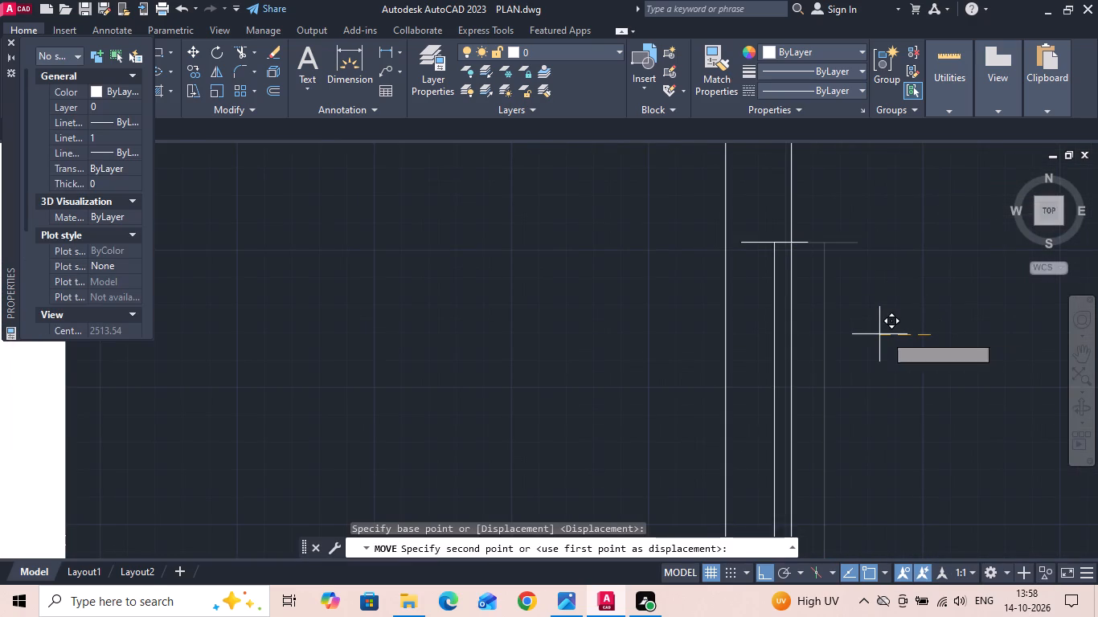
text(24)
key(Return)
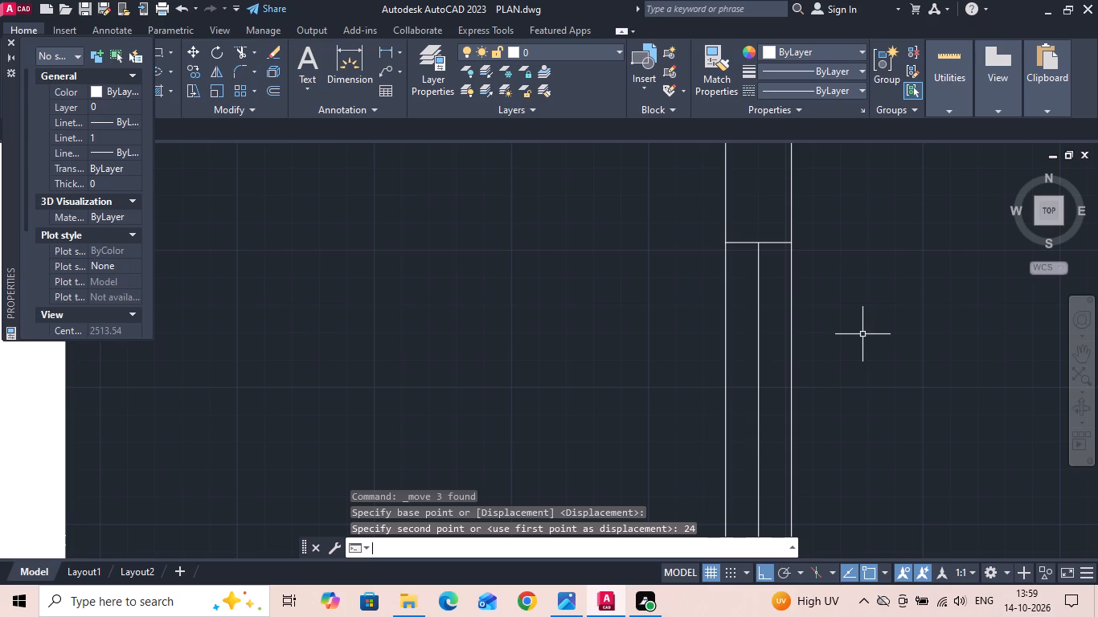
Measure the width of the FW2 window on the reference image, without leaving a dimension in the drawing.
middle_drag(805, 272, 797, 239)
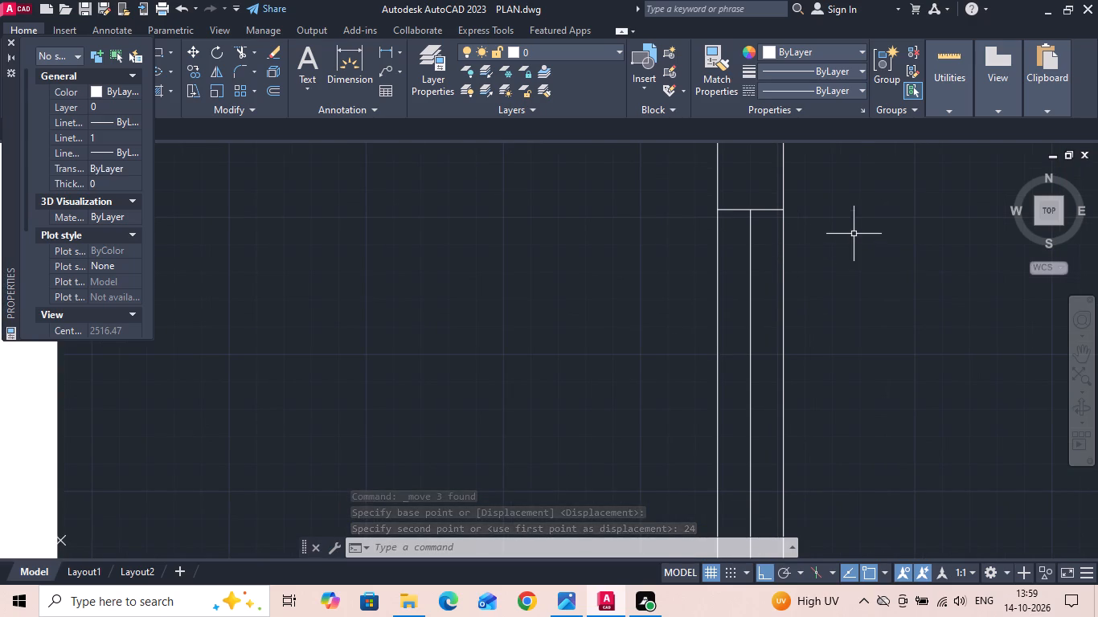
scroll(770, 243, down, 1)
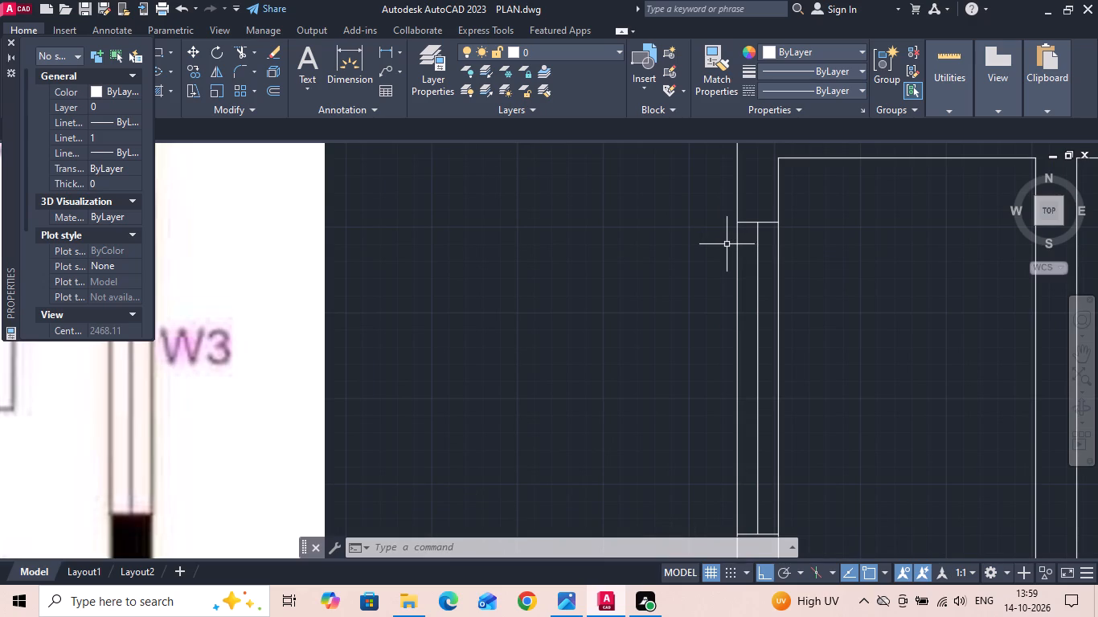
middle_drag(682, 280, 702, 256)
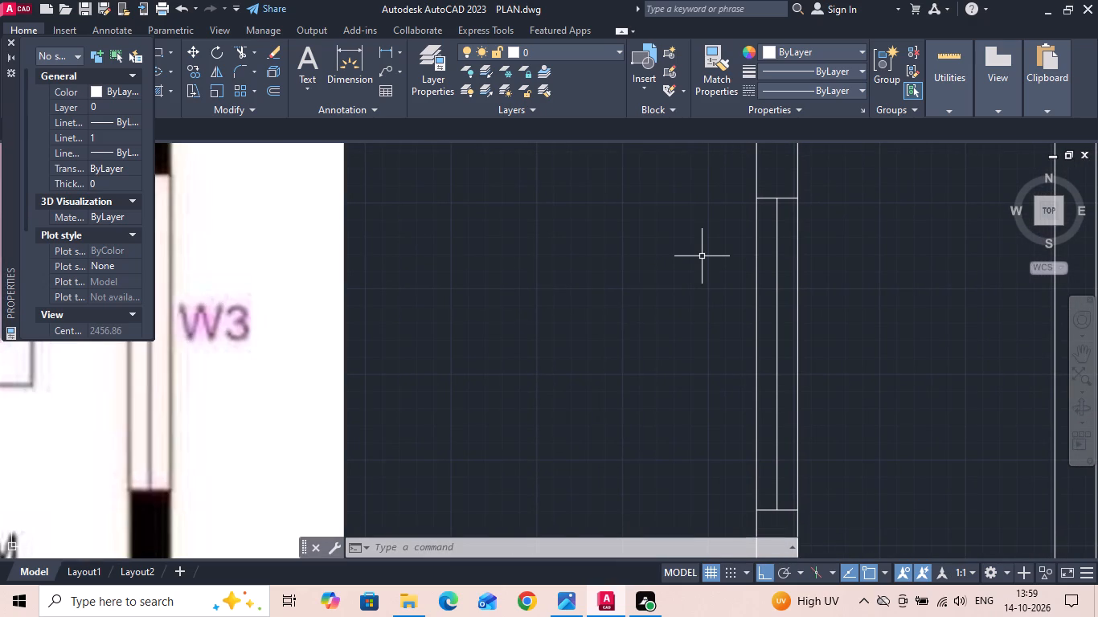
middle_drag(714, 265, 719, 268)
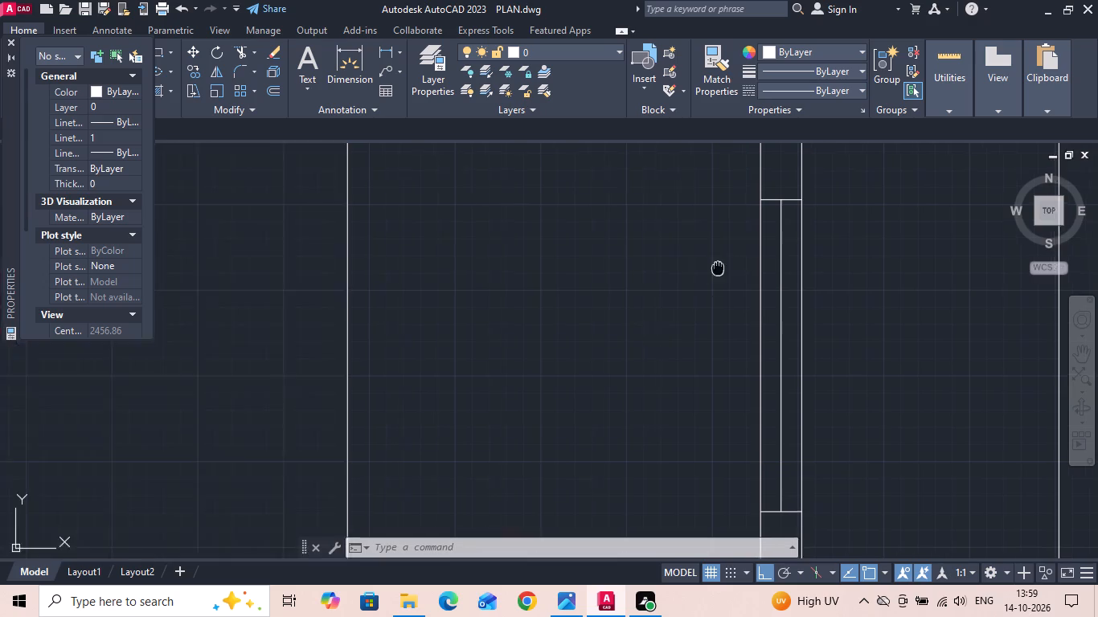
middle_drag(719, 268, 737, 266)
scroll(751, 304, down, 4)
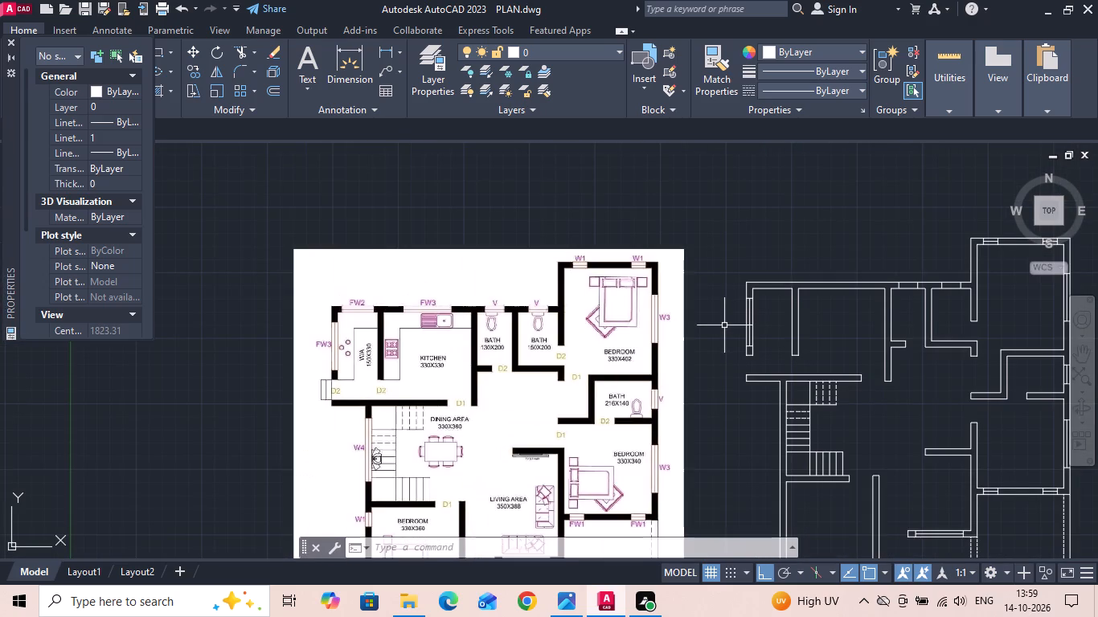
middle_drag(724, 325, 720, 304)
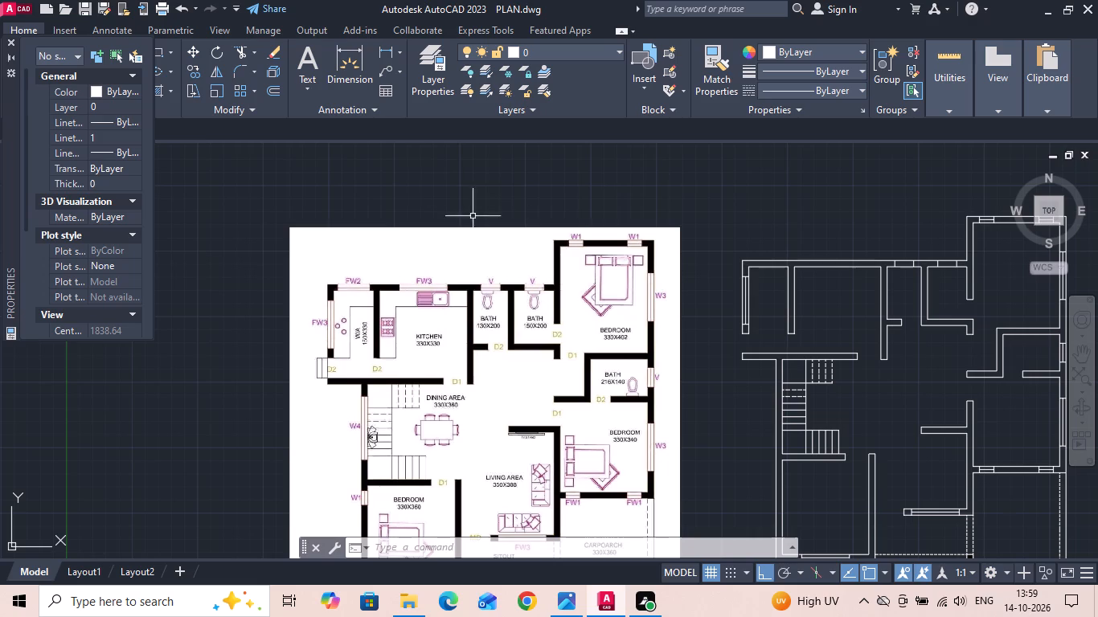
click(386, 51)
scroll(309, 297, up, 2)
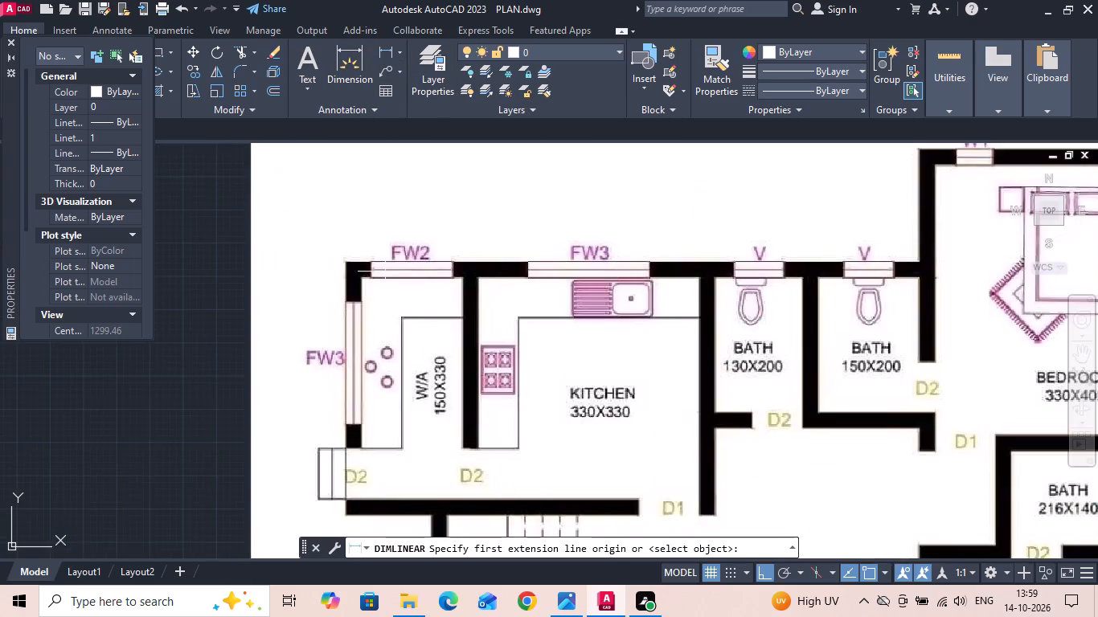
scroll(385, 269, up, 3)
click(321, 303)
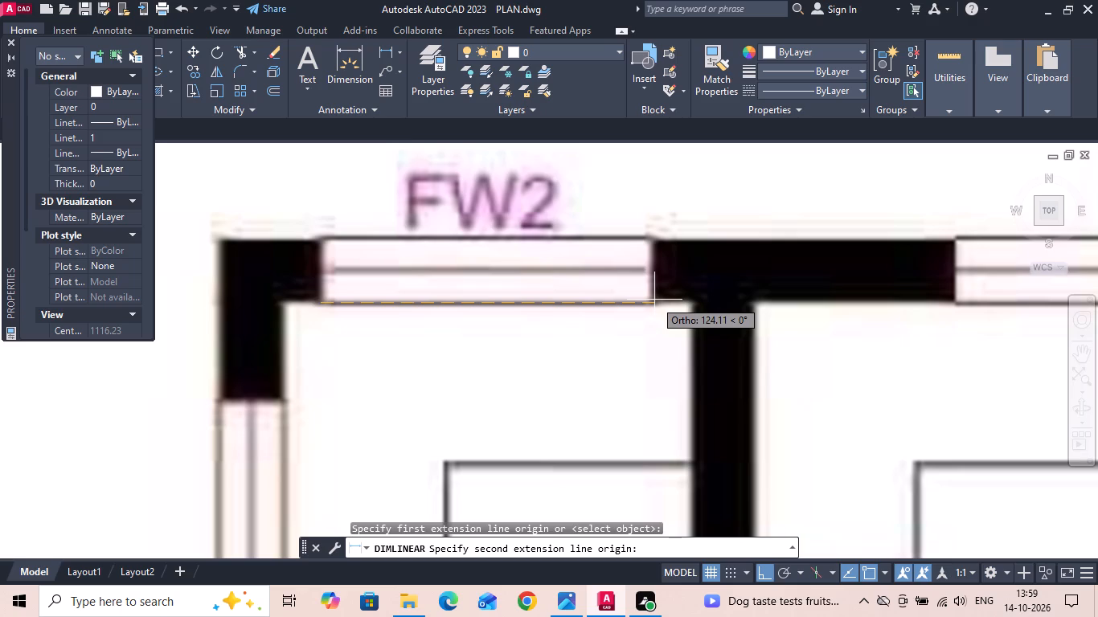
scroll(654, 300, up, 1)
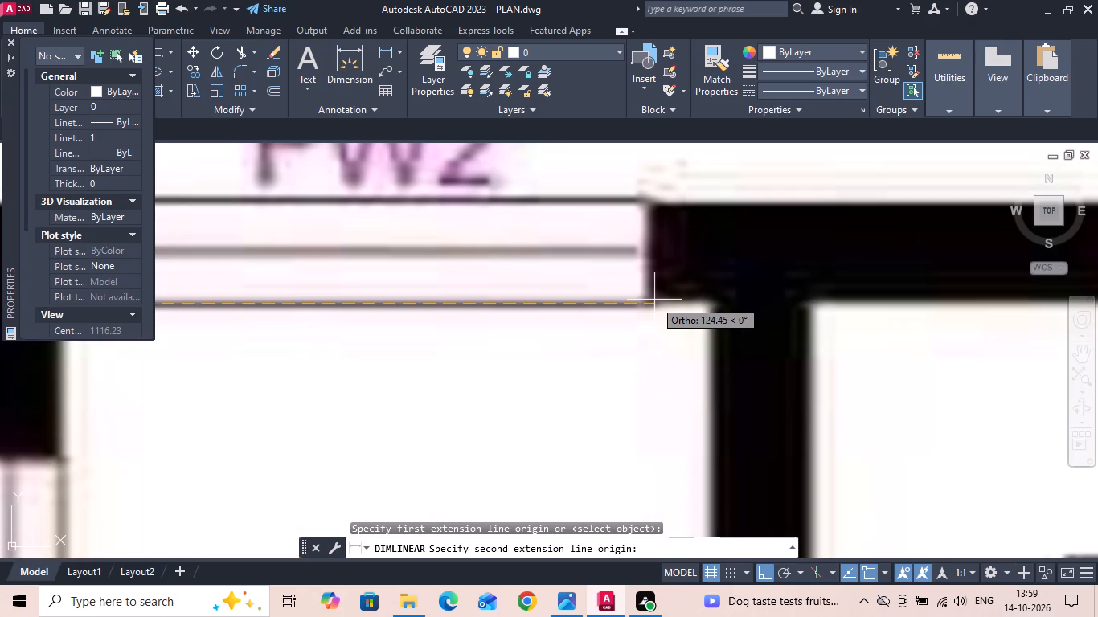
key(Escape)
scroll(494, 300, down, 4)
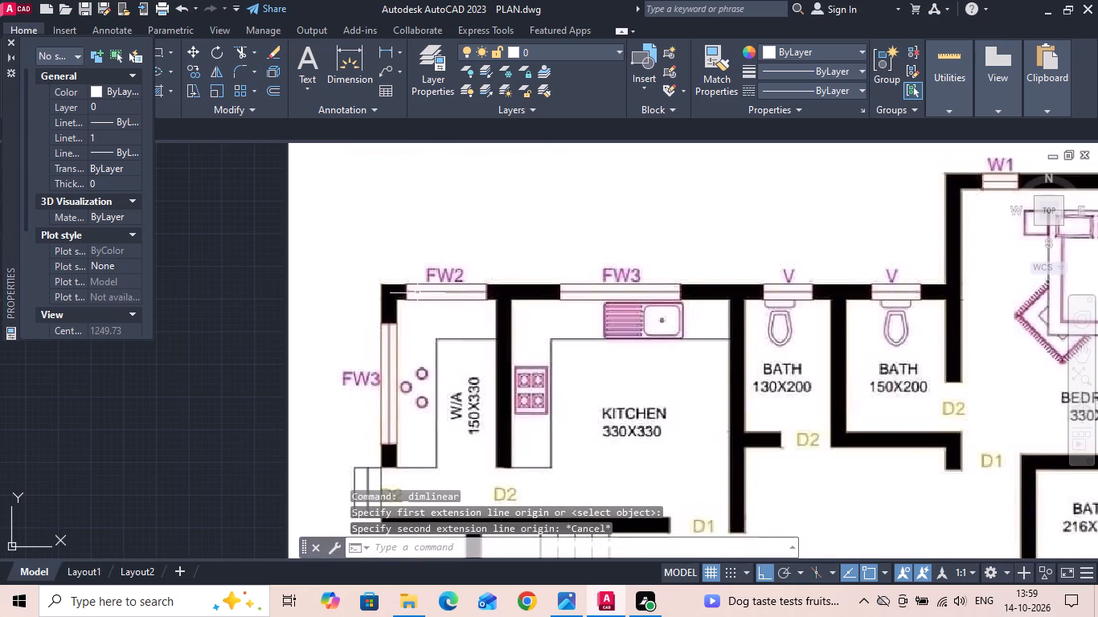
scroll(413, 292, down, 3)
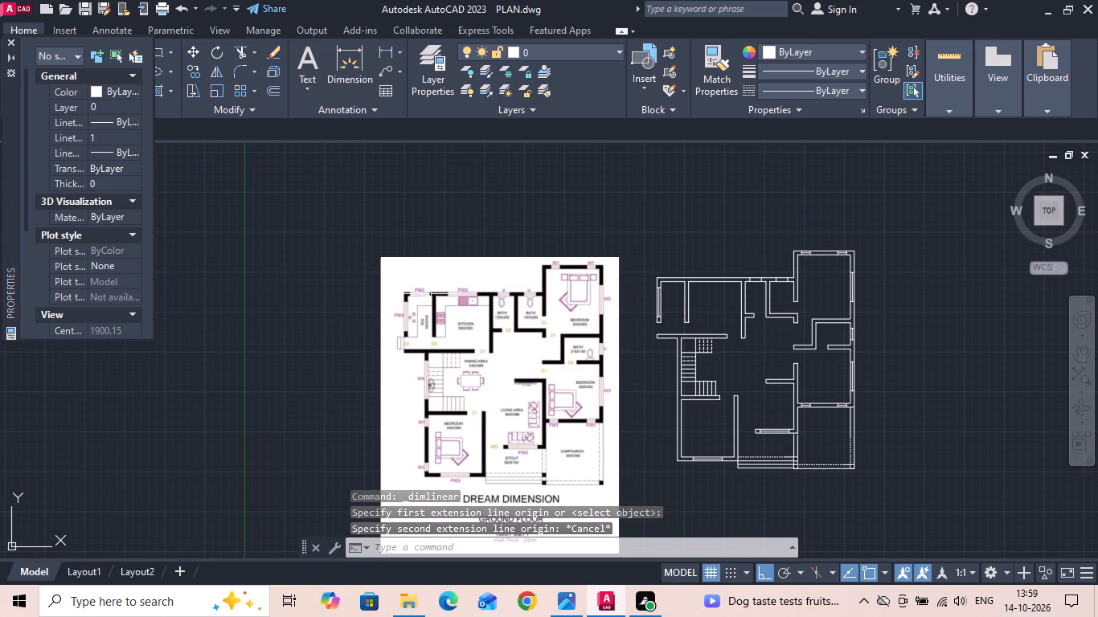
Draw a short vertical line from the midpoint of the W/A room's north wall inner face, extending north past the outer face.
scroll(661, 280, up, 4)
text(L)
key(space)
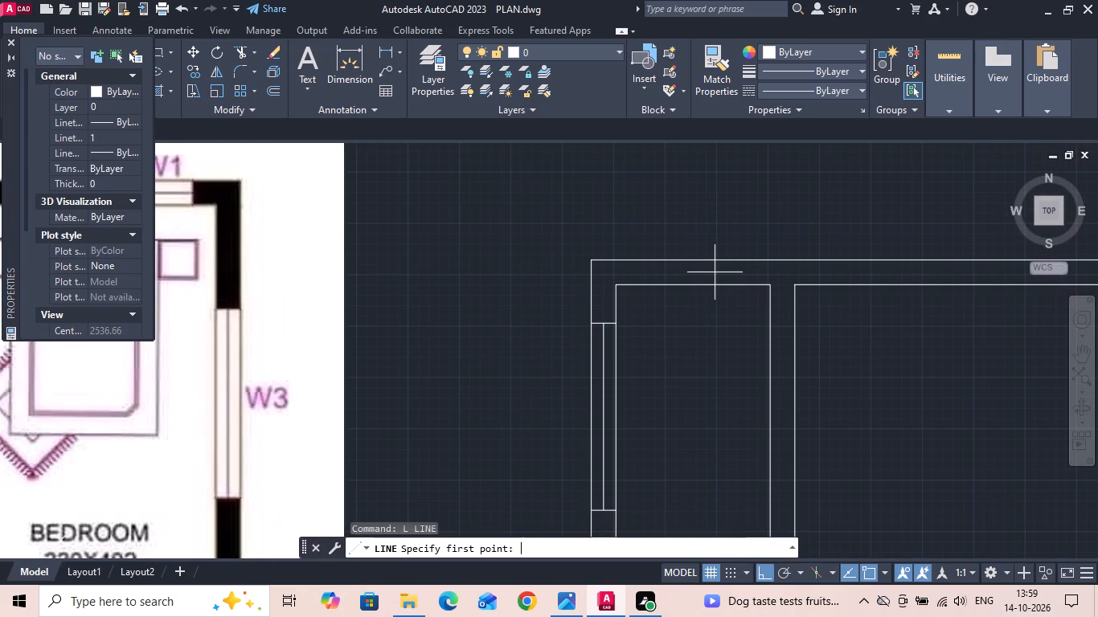
scroll(686, 296, down, 3)
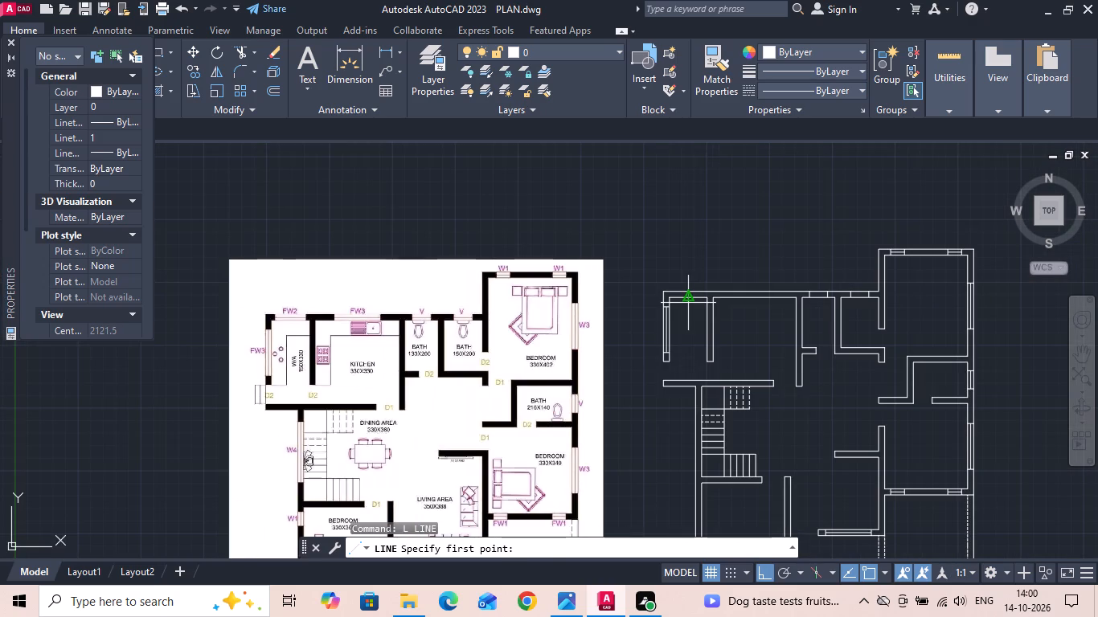
scroll(688, 303, up, 3)
drag(680, 280, 680, 268)
click(691, 210)
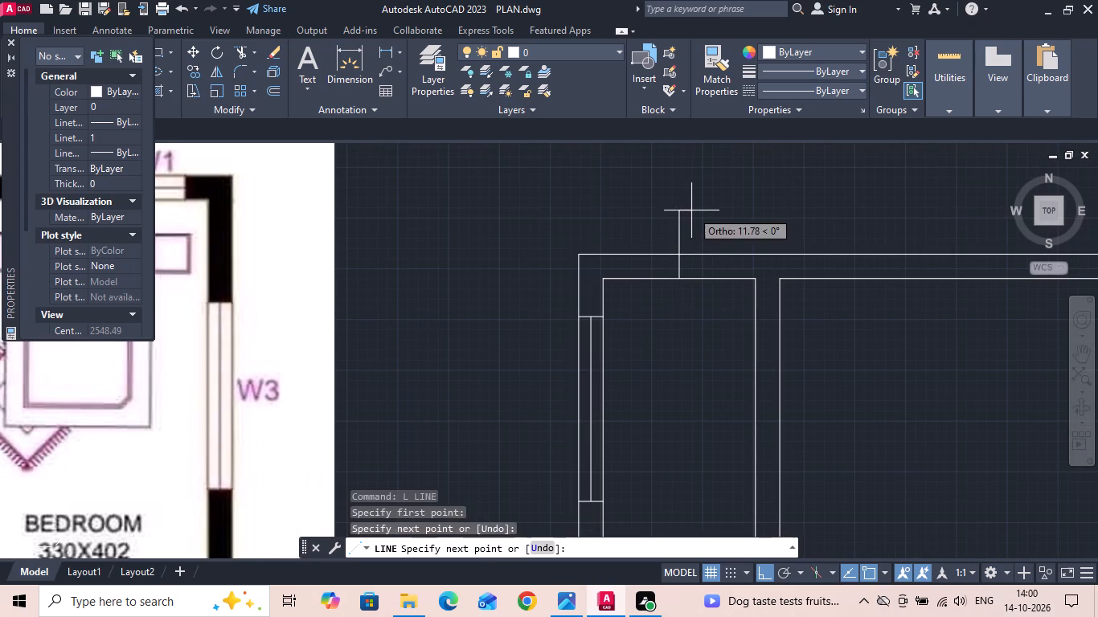
key(Escape)
Offset the vertical line in the W/A room's north wall 62 units to both the west and the east.
text(O)
key(space)
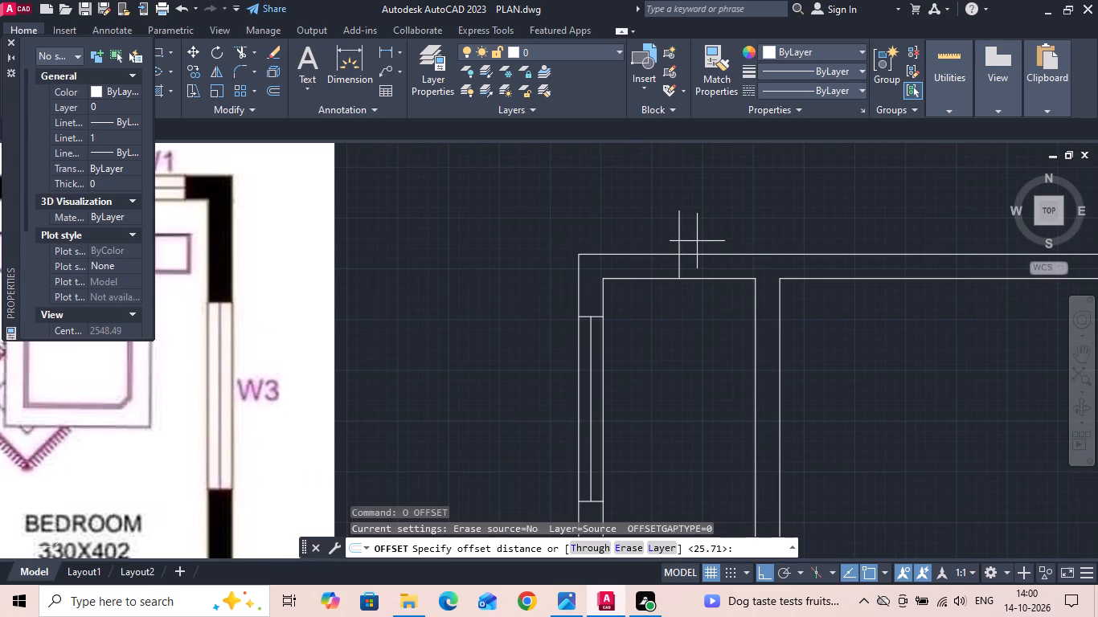
key(6)
text(2)
key(space)
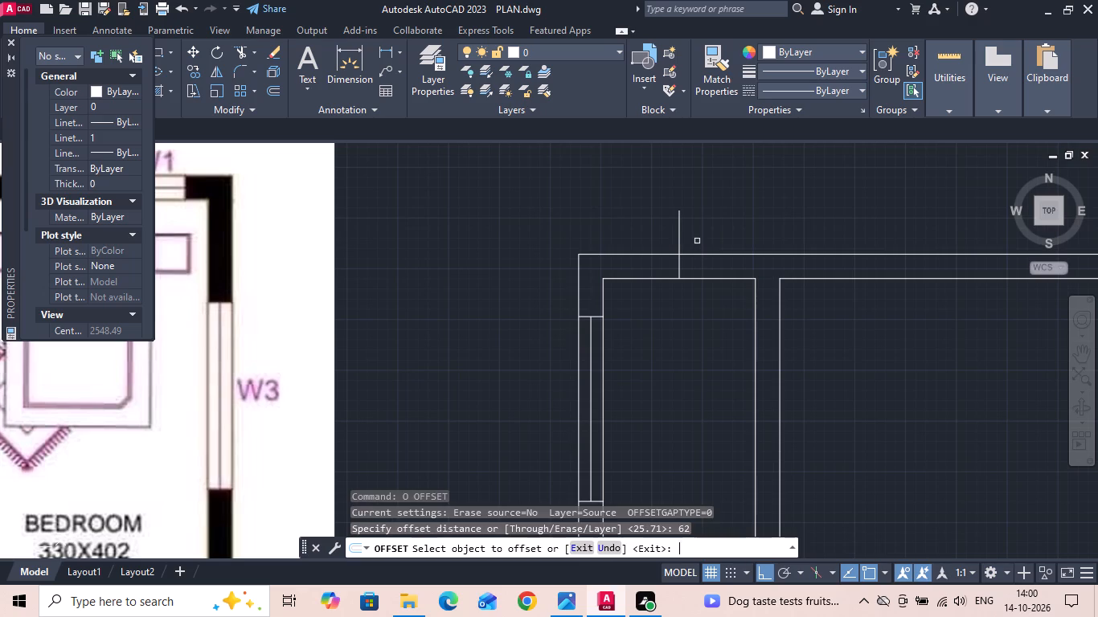
scroll(656, 272, up, 1)
drag(691, 259, 684, 261)
click(597, 280)
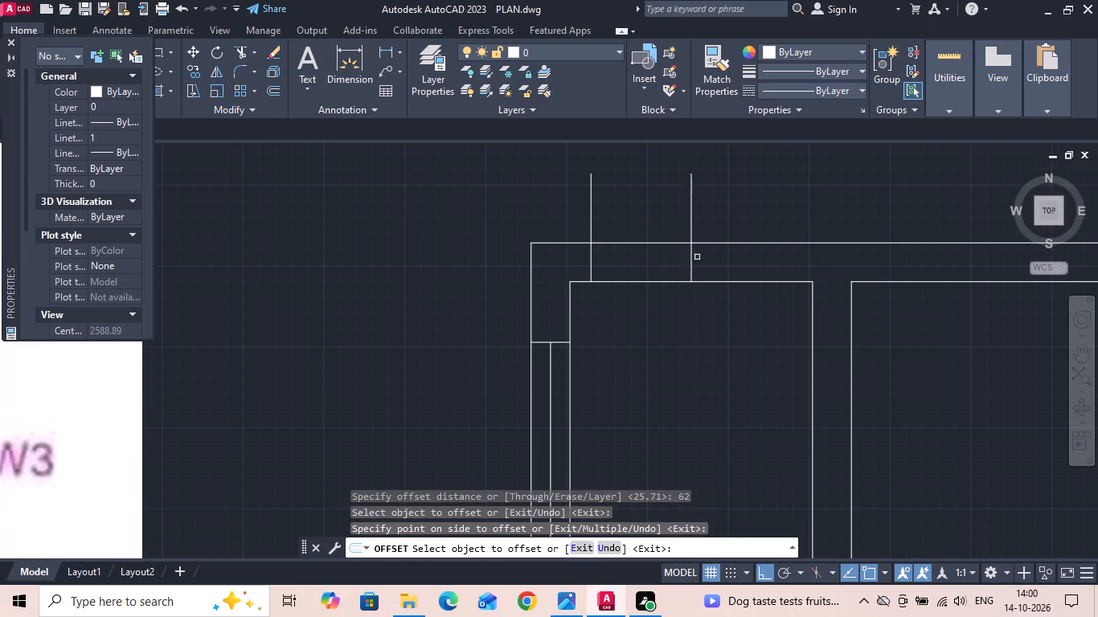
drag(690, 256, 725, 270)
click(760, 278)
key(Escape)
Trim the offset line ends projecting beyond the W/A room's north wall and remove the centre line, leaving the two window edges.
key(t)
key(r)
key(space)
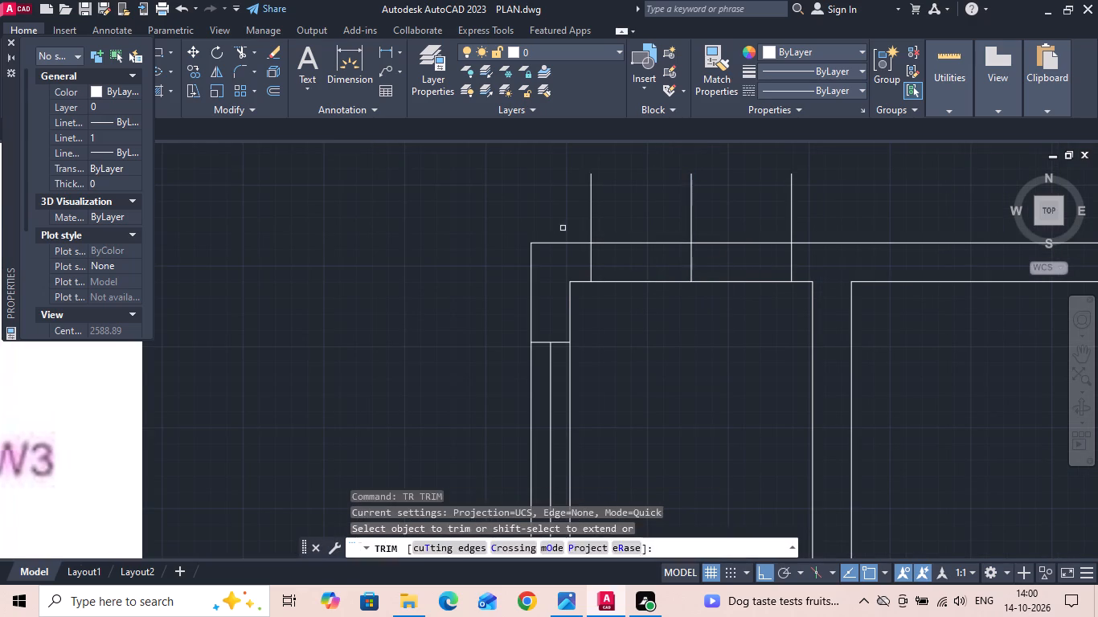
drag(558, 227, 838, 209)
drag(718, 261, 685, 264)
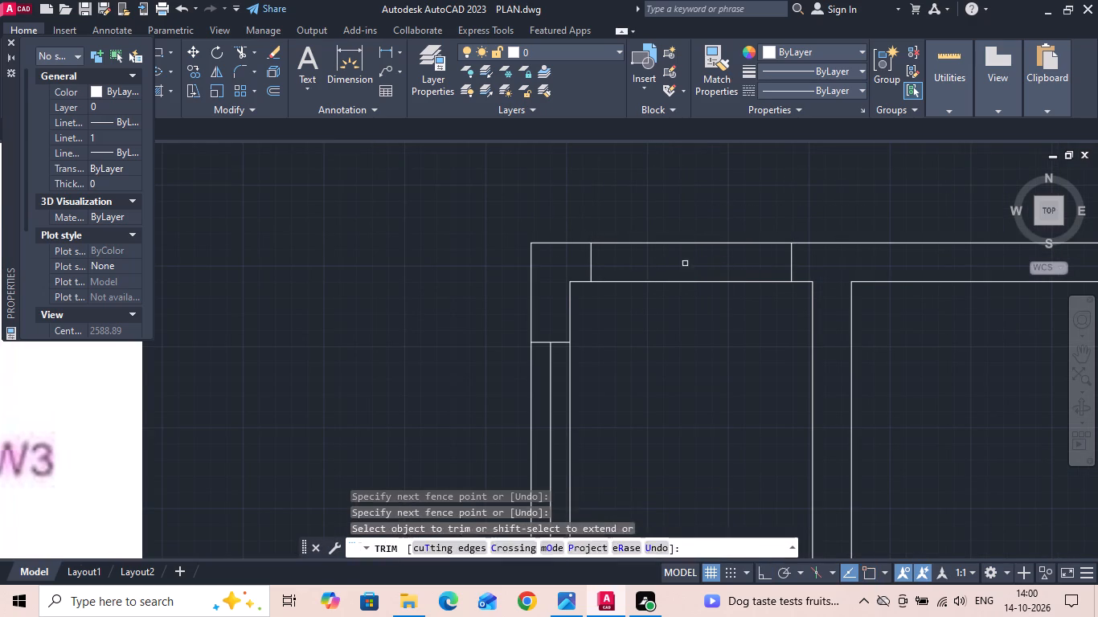
key(Escape)
Measure the length of the W/A room's west wall window, without leaving a dimension in the drawing.
click(386, 55)
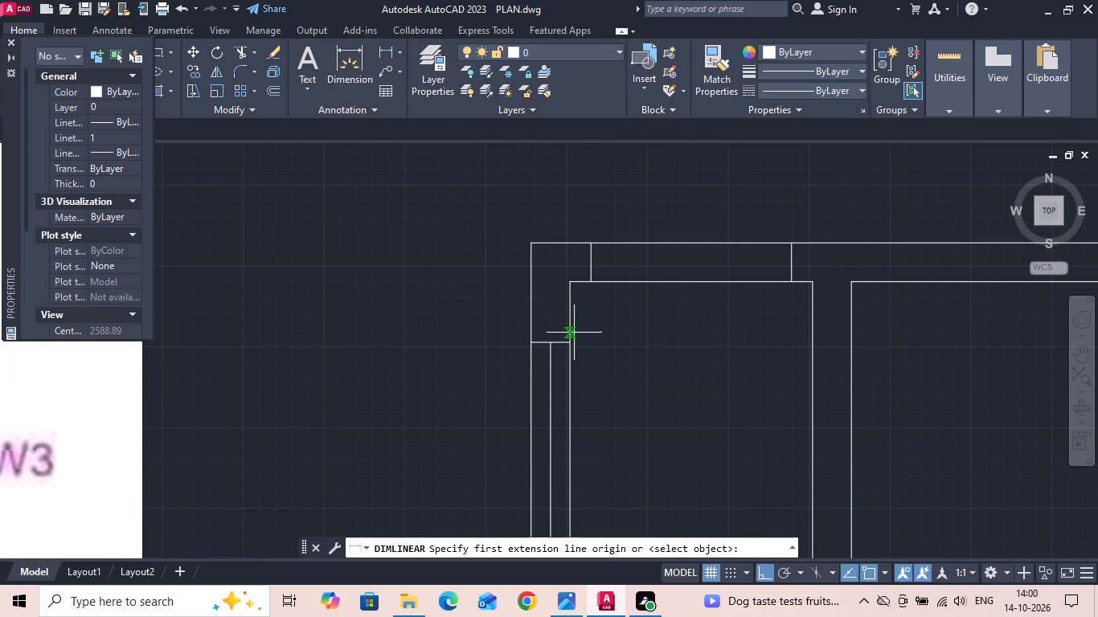
click(576, 339)
middle_drag(575, 339, 567, 270)
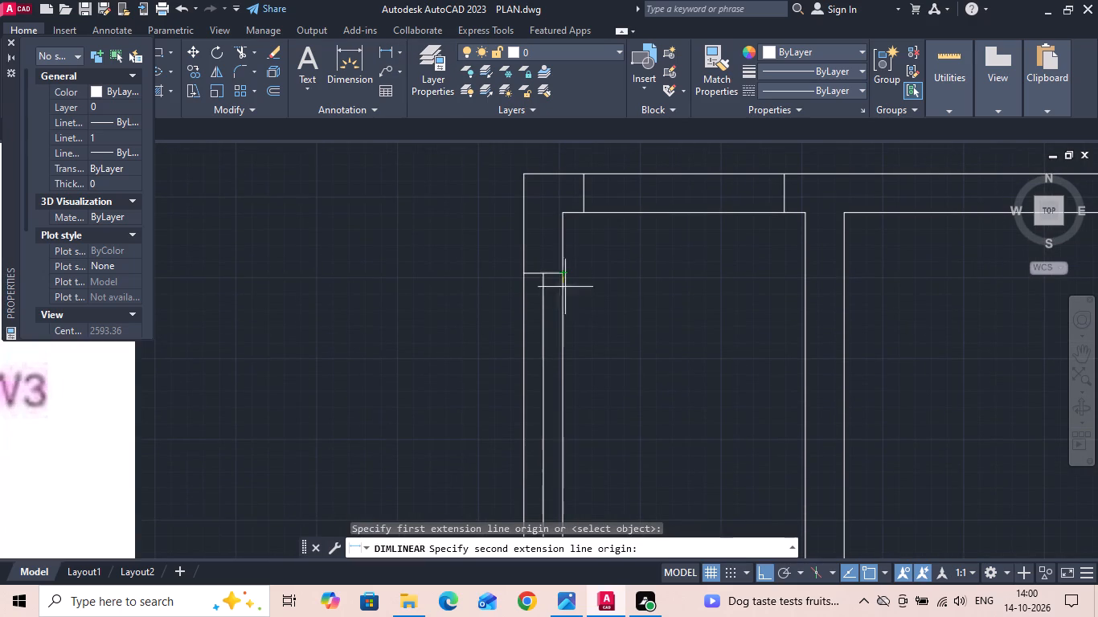
middle_drag(562, 348, 559, 251)
click(558, 476)
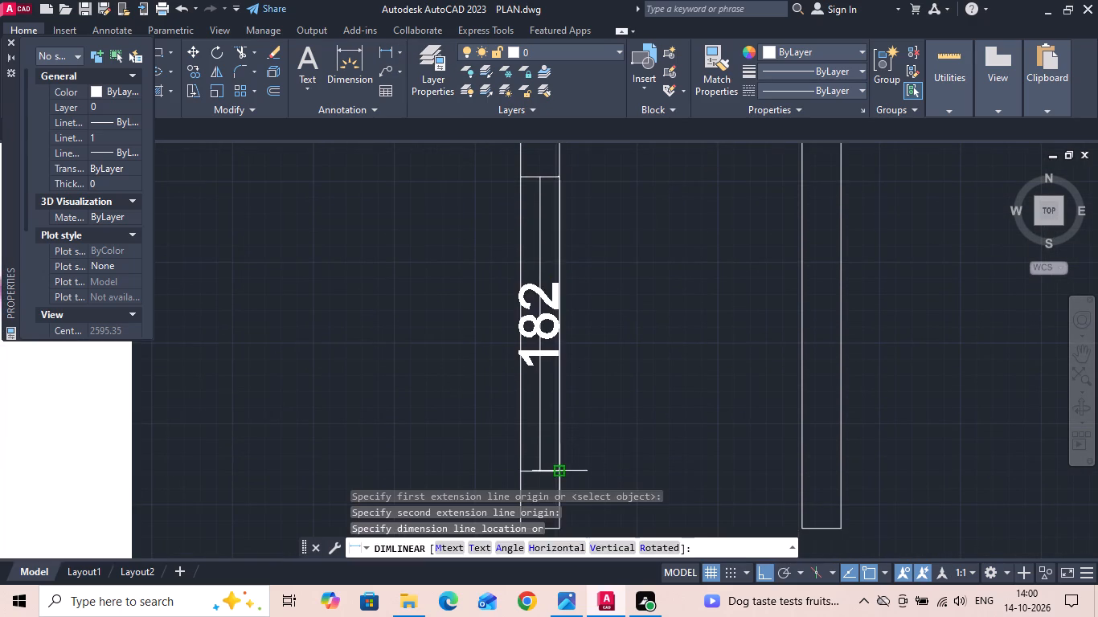
key(Escape)
Measure the distance between the two window edges in the W/A room's north wall, without leaving a dimension.
scroll(524, 456, down, 1)
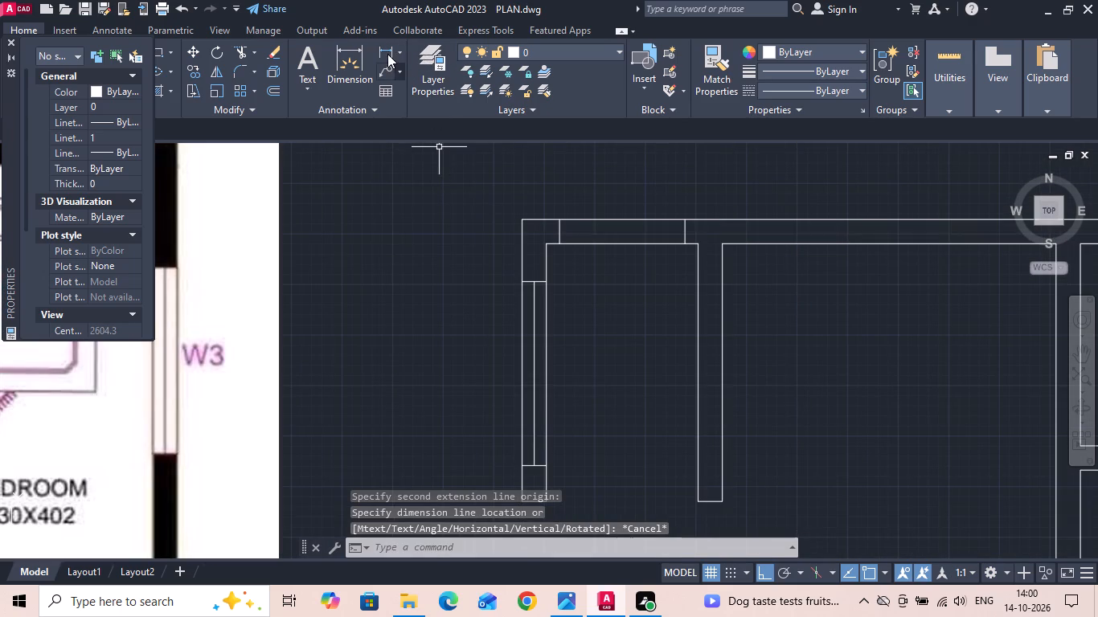
click(387, 54)
scroll(625, 227, up, 2)
click(764, 234)
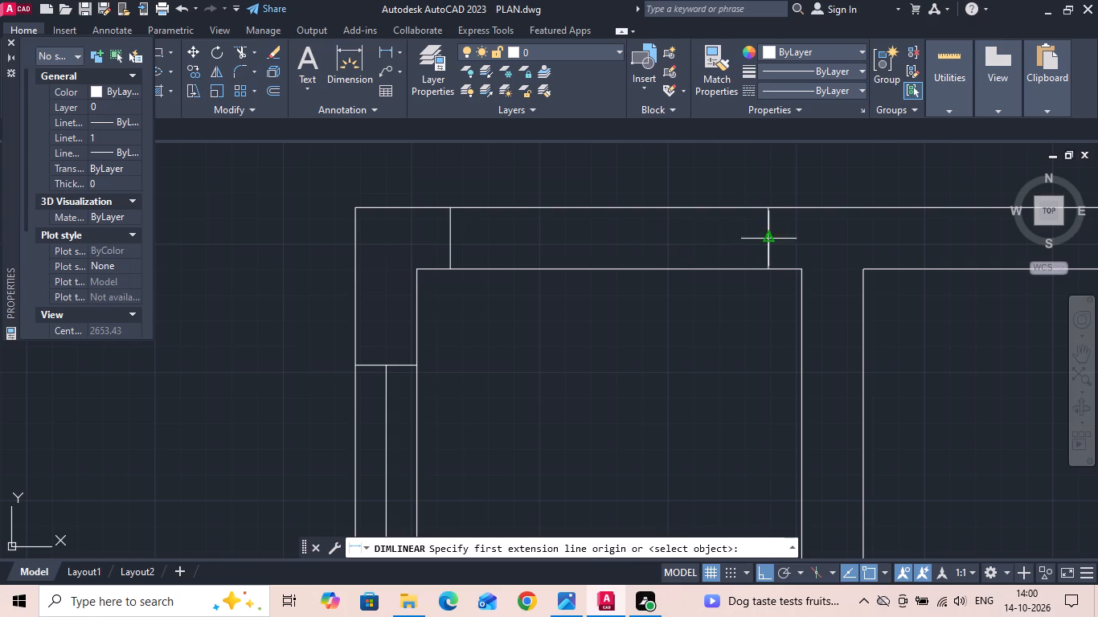
click(449, 237)
key(Escape)
Measure the gap between the W/A room's inner northwest corner and the FW2 window on the reference image.
scroll(634, 257, down, 4)
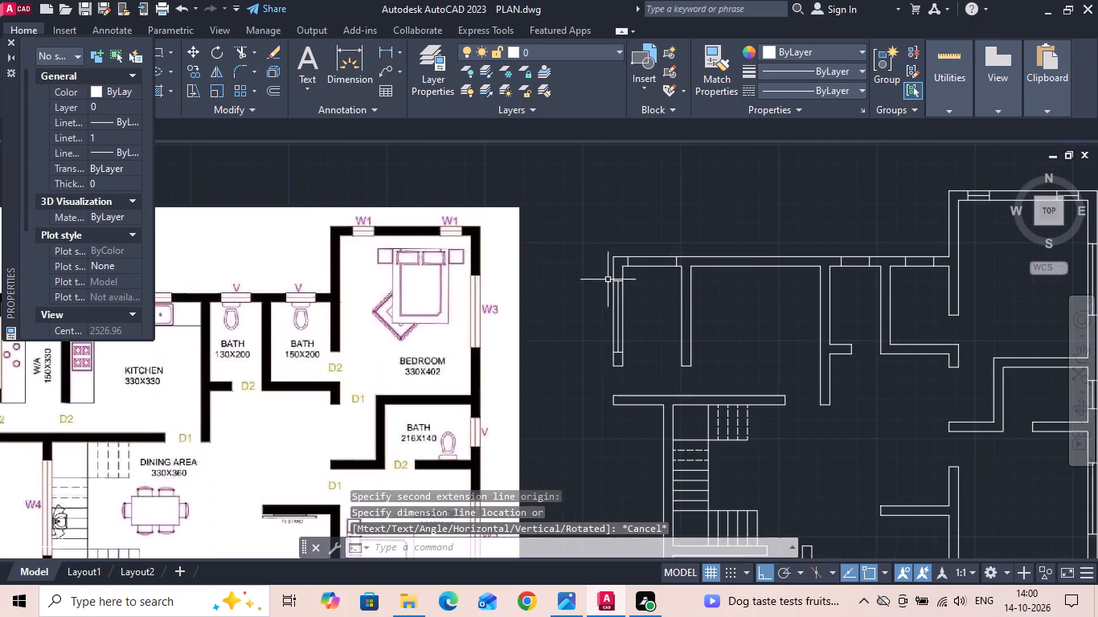
middle_drag(331, 231, 615, 231)
scroll(293, 316, up, 3)
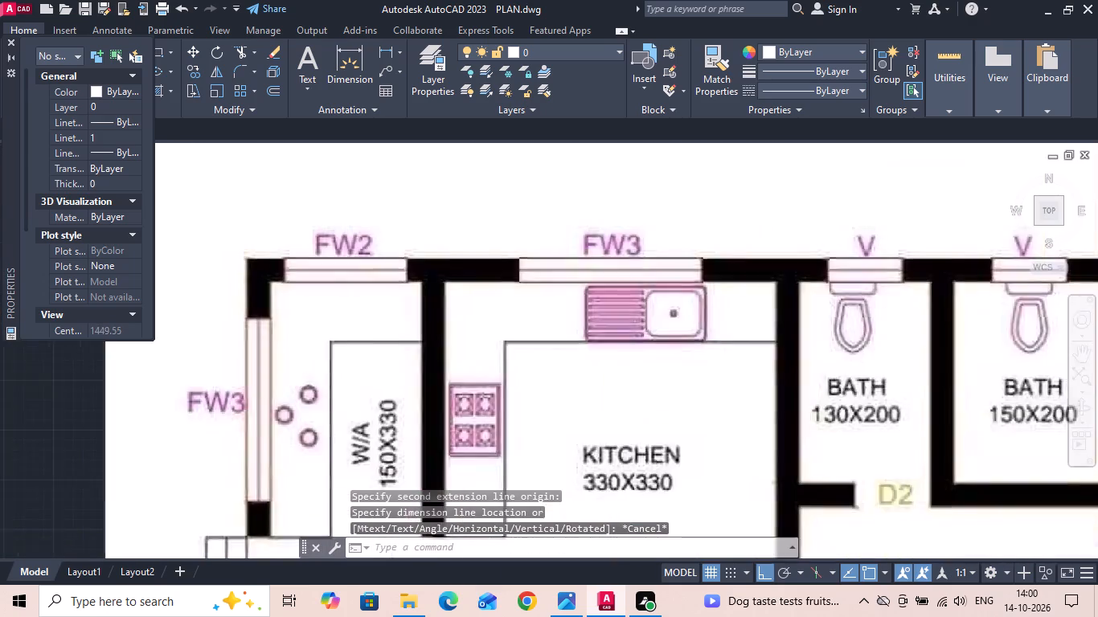
scroll(239, 273, up, 3)
key(space)
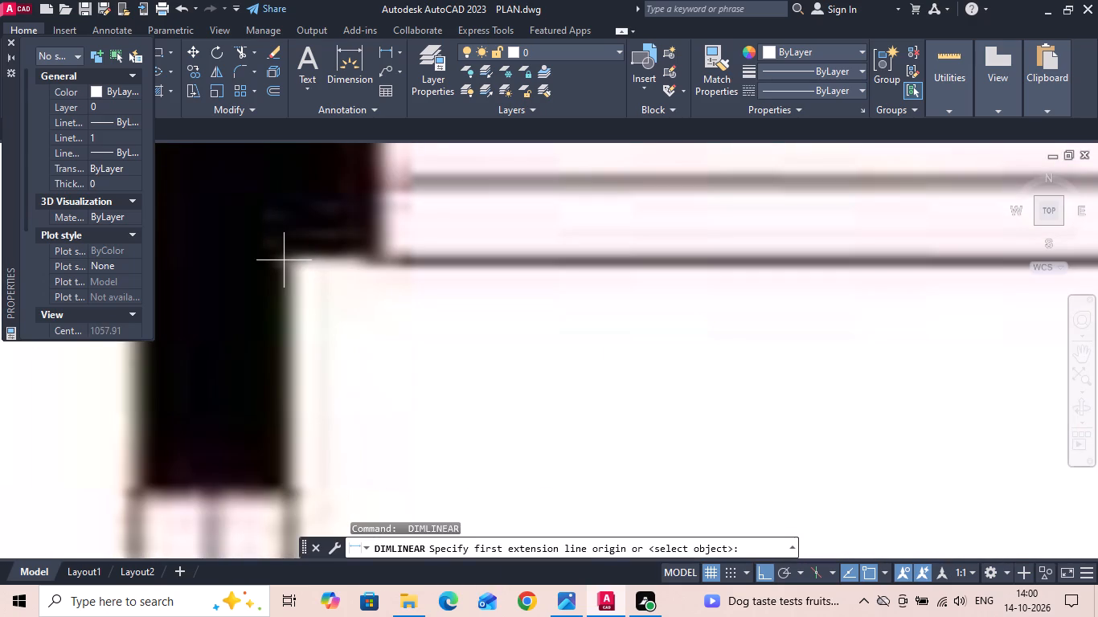
drag(284, 260, 294, 260)
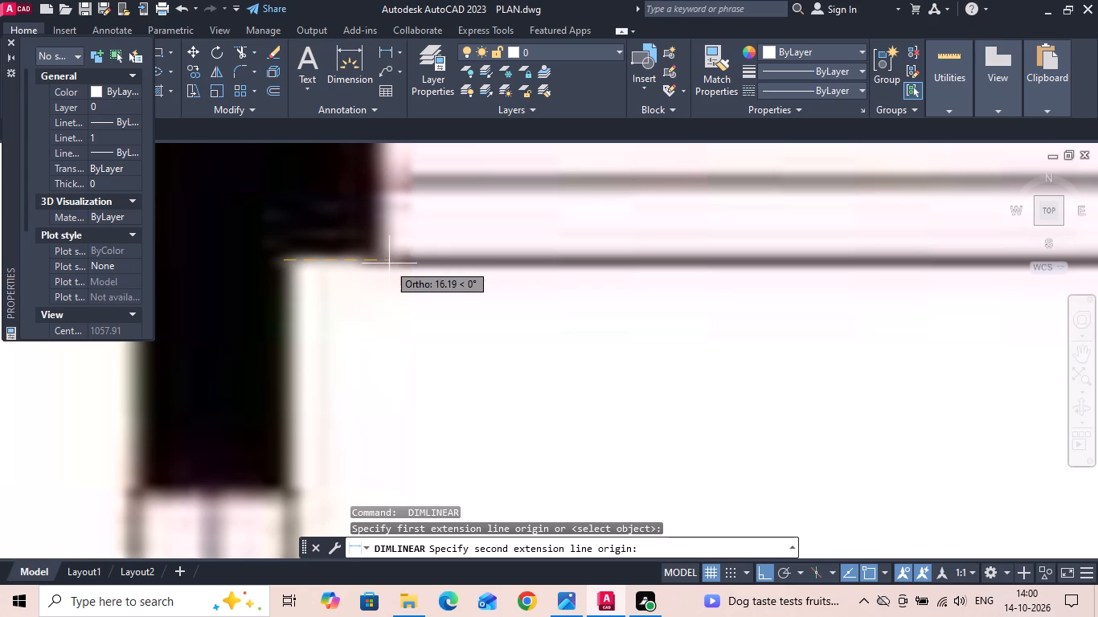
key(Escape)
Measure the drawn gap between the W/A room's inner northwest corner and the window's west edge, without leaving a dimension.
scroll(305, 273, down, 3)
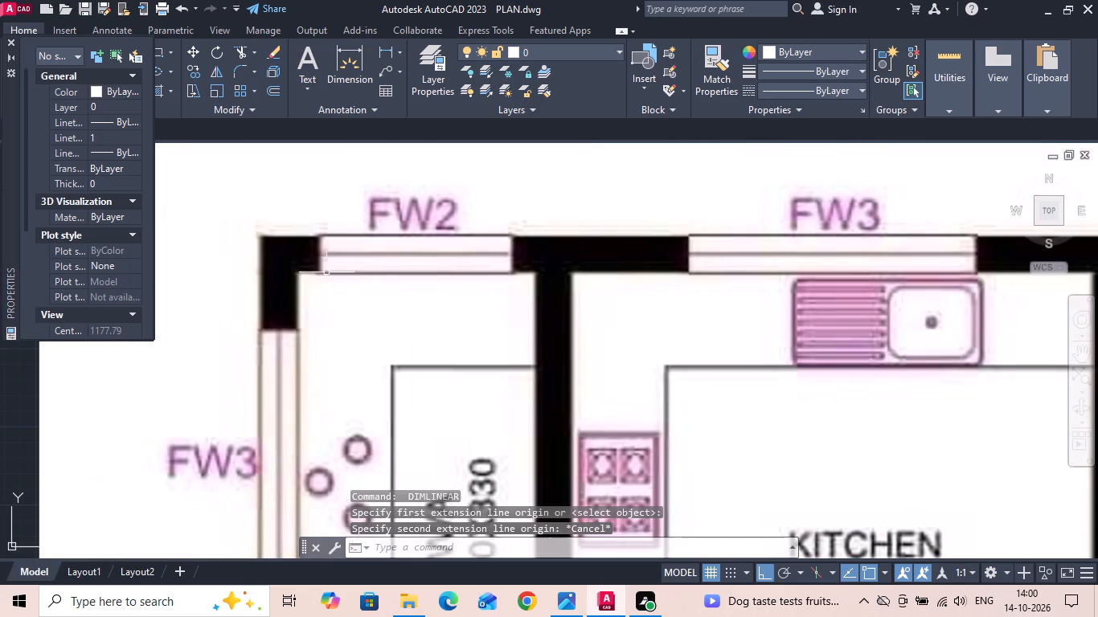
scroll(662, 264, down, 4)
scroll(793, 268, up, 3)
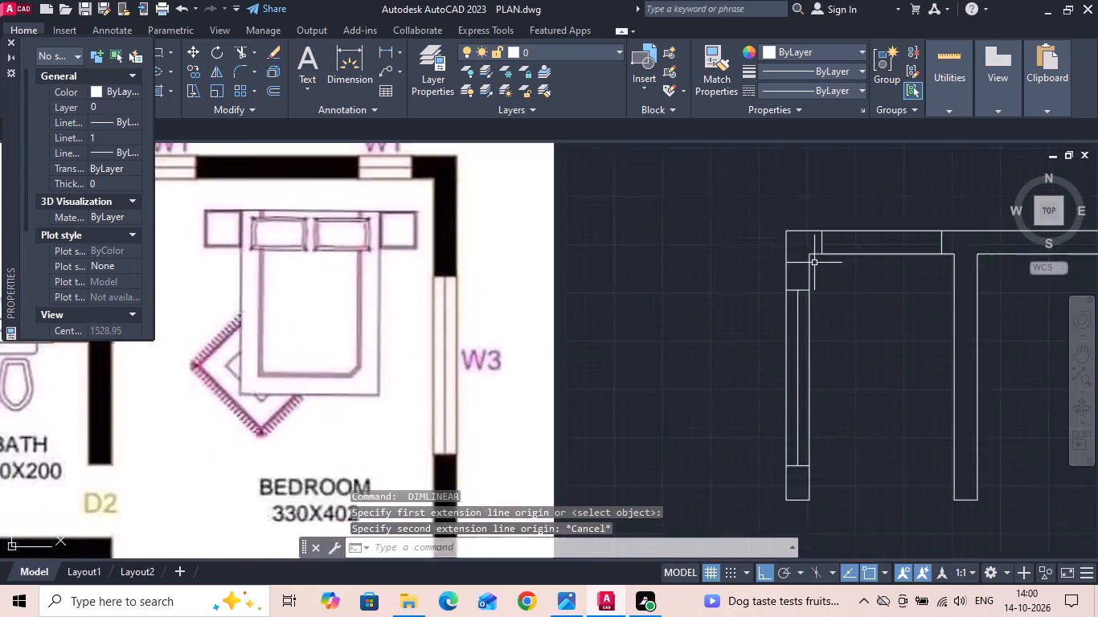
scroll(814, 263, up, 4)
key(space)
click(767, 223)
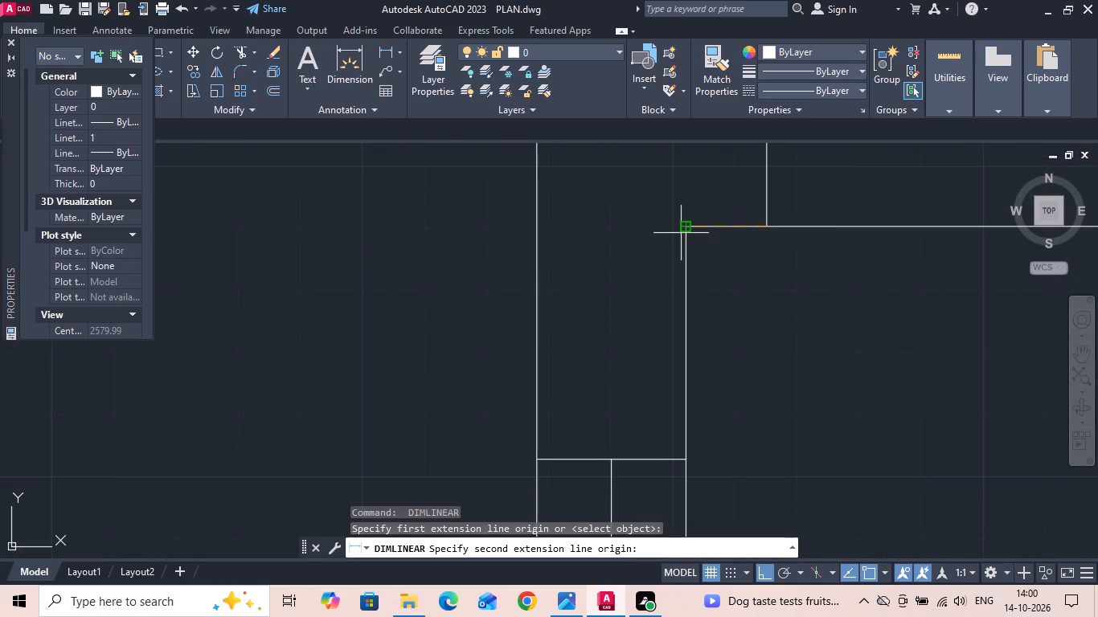
click(682, 231)
scroll(651, 261, down, 1)
key(Escape)
Move the west edge line of the W/A room's north window 1 unit east.
middle_drag(710, 276, 686, 283)
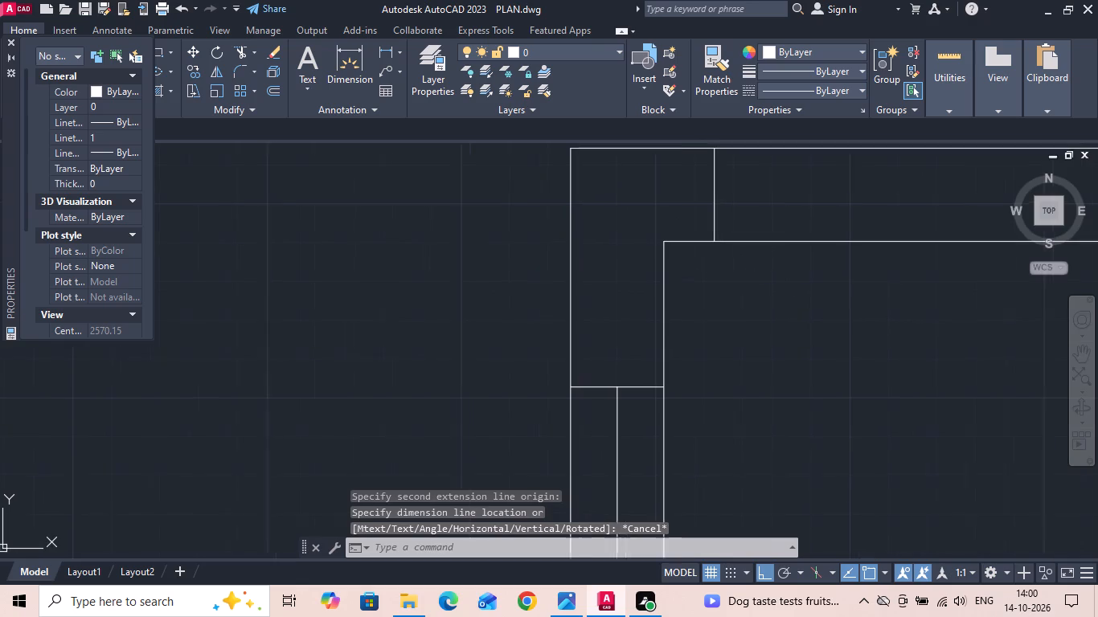
middle_drag(686, 283, 480, 347)
scroll(471, 350, down, 2)
scroll(493, 308, up, 2)
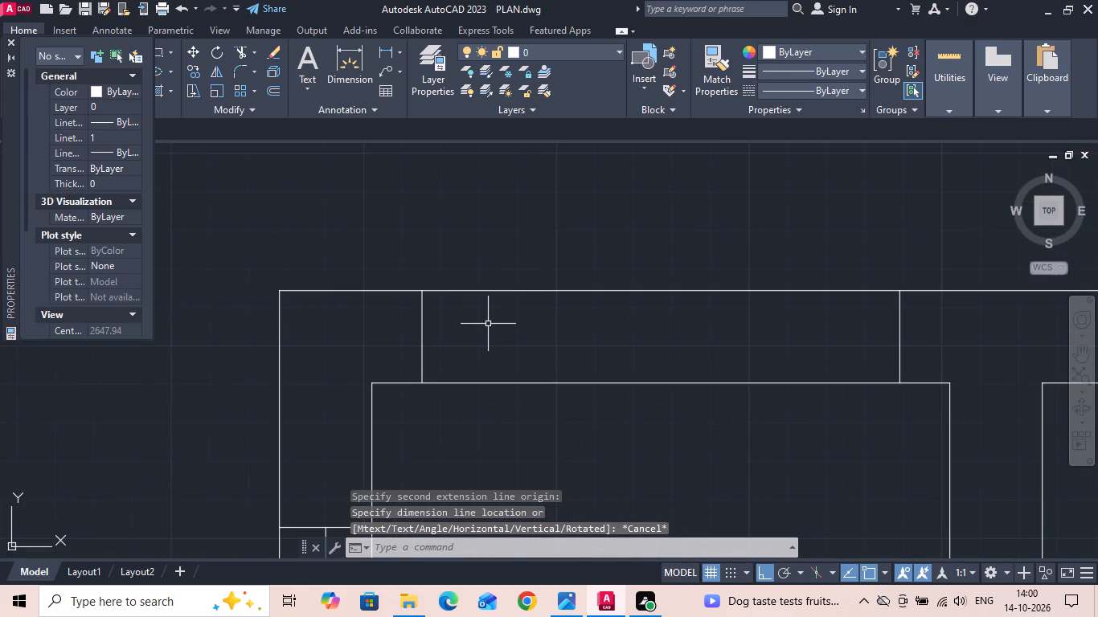
click(487, 325)
click(400, 334)
right_click(400, 334)
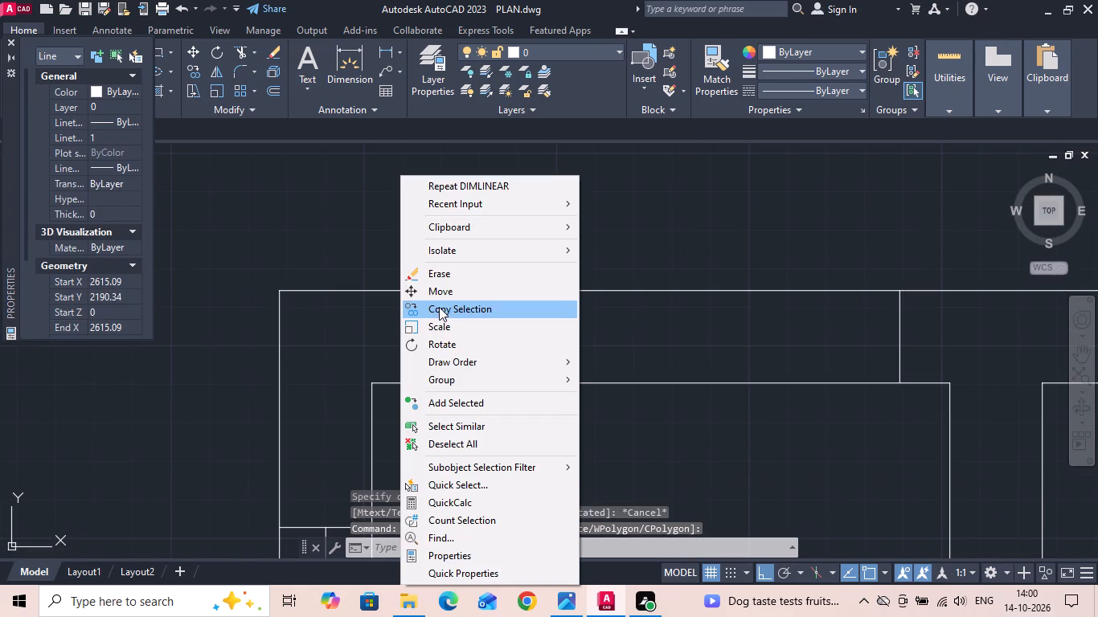
click(441, 299)
drag(538, 366, 545, 367)
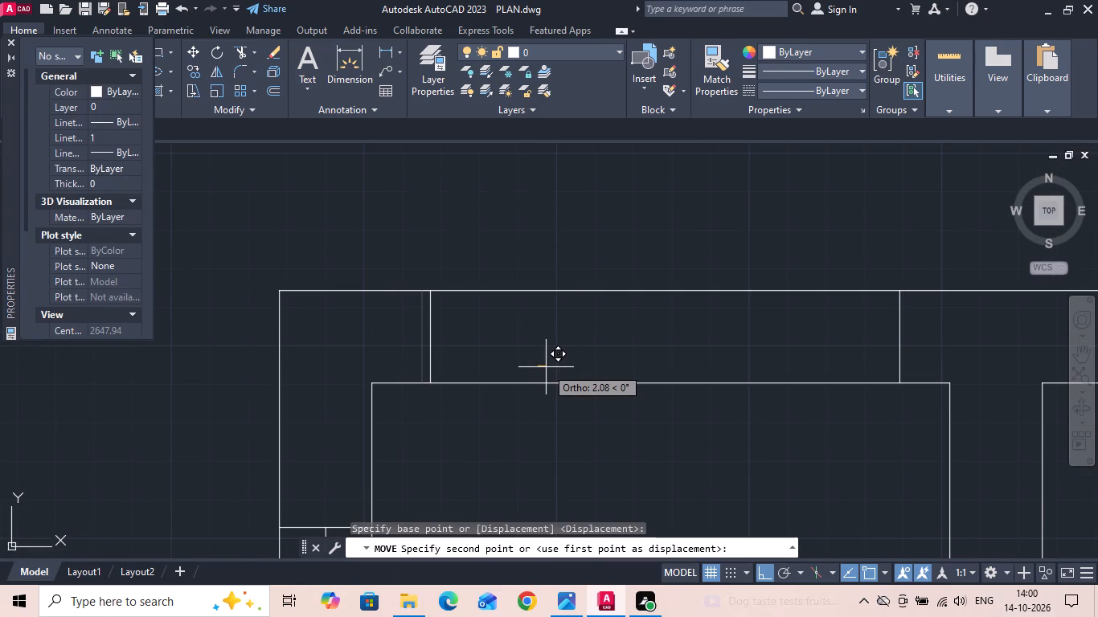
text(1)
key(space)
Move the east edge line of the W/A room's north window 1 unit west.
drag(938, 341, 834, 338)
click(812, 337)
right_click(812, 337)
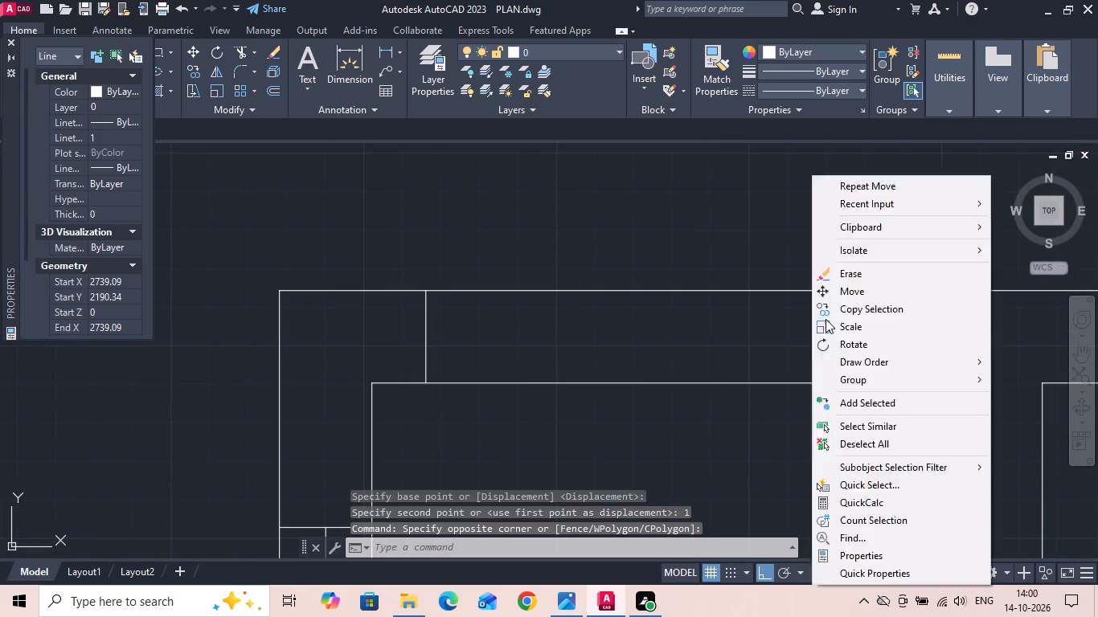
click(845, 294)
drag(824, 333, 774, 333)
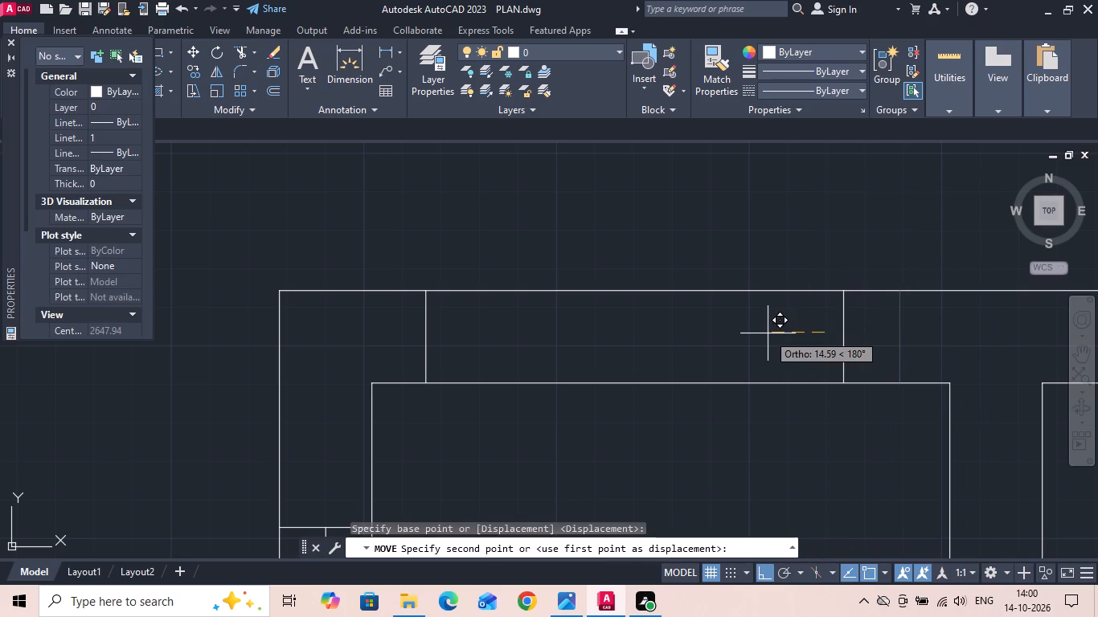
text(1)
key(space)
drag(412, 404, 469, 361)
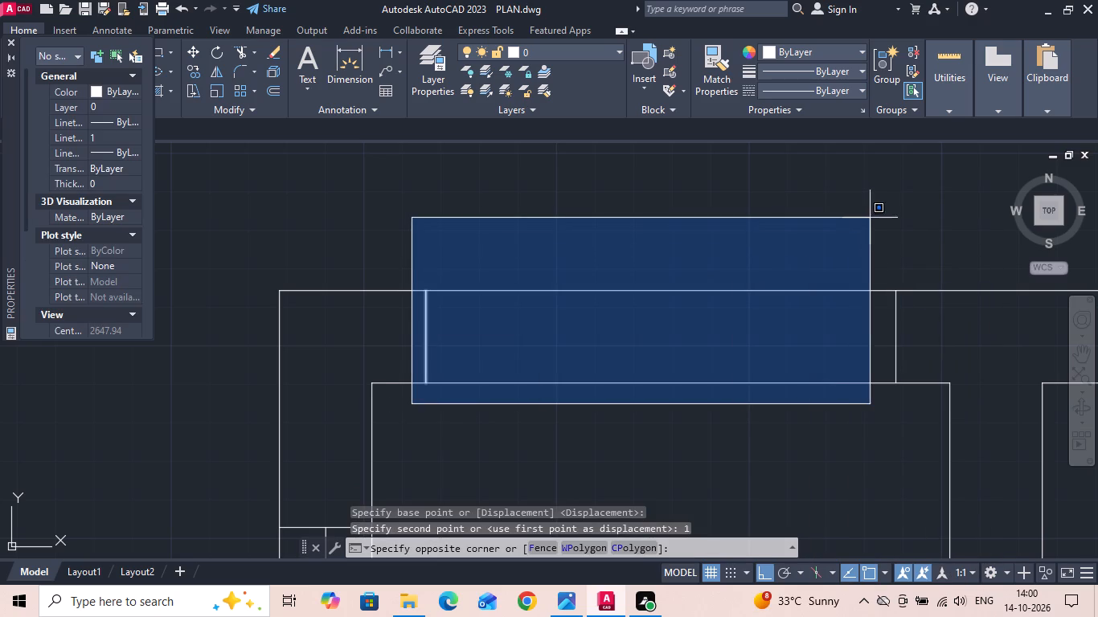
key(Escape)
Measure the adjusted width of the W/A room's north window, without leaving a dimension in the drawing.
click(390, 54)
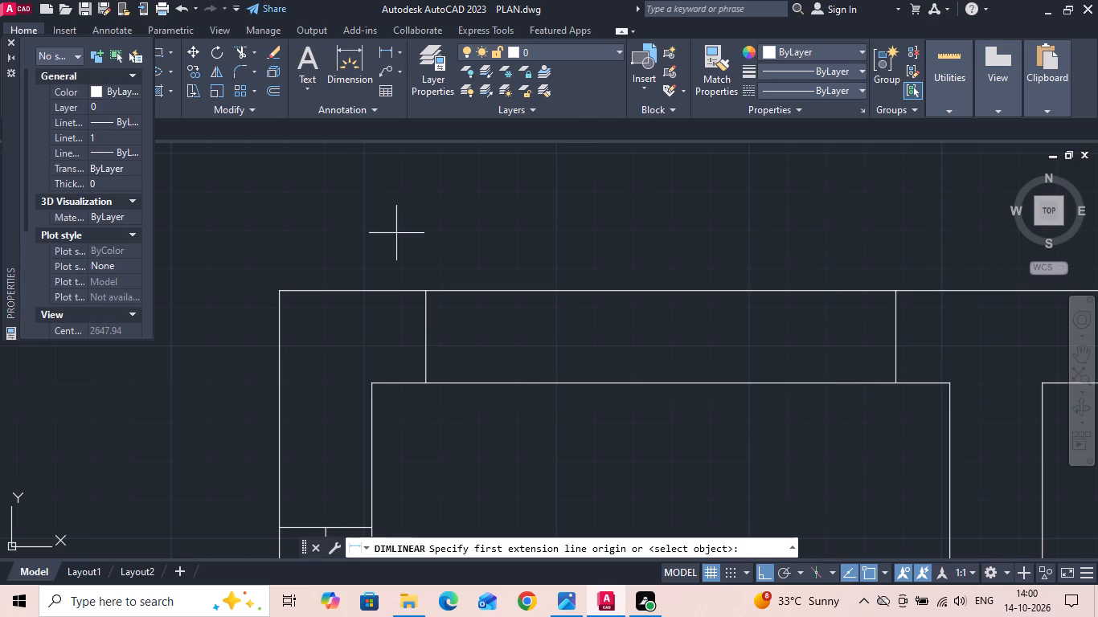
drag(423, 338, 431, 338)
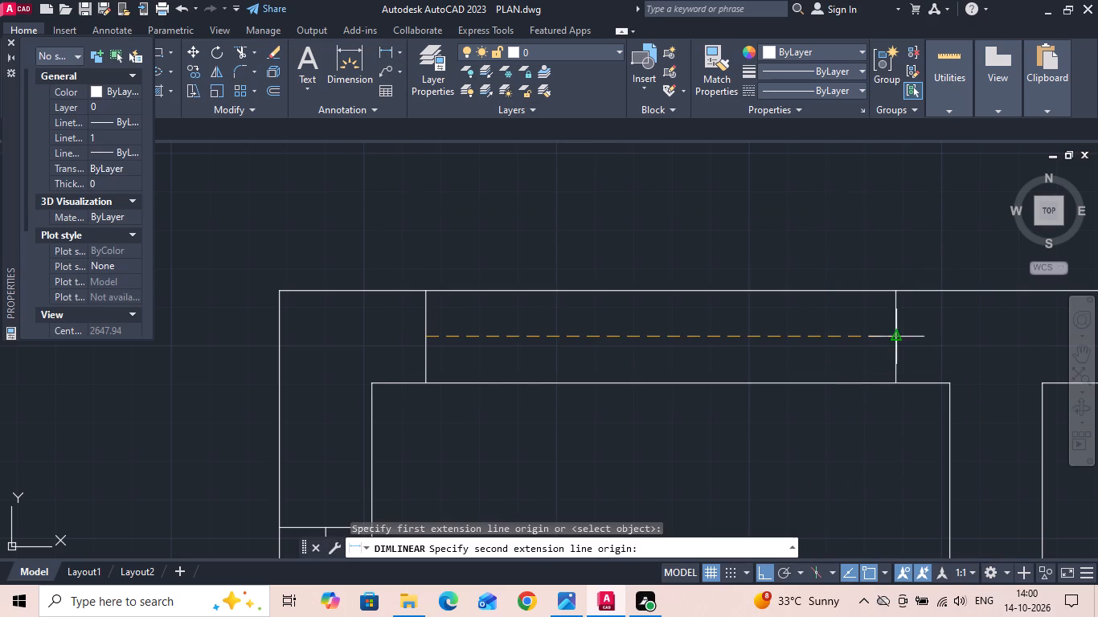
click(895, 335)
key(Escape)
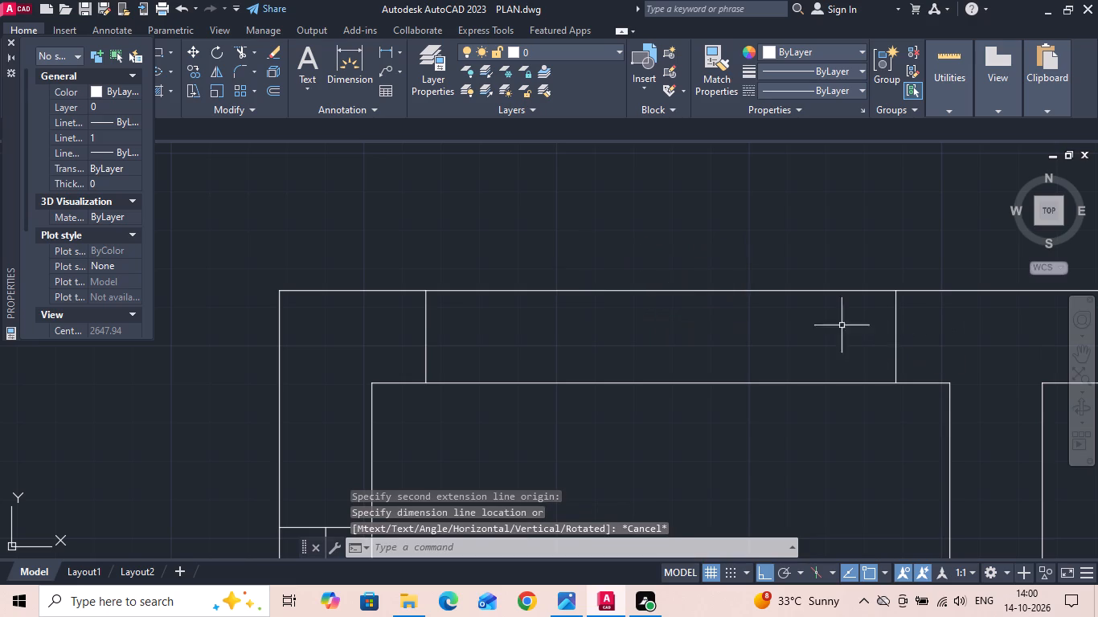
Measure the W/A room's west wall window length again, without leaving a dimension in the drawing.
scroll(439, 223, down, 3)
scroll(413, 320, up, 1)
key(space)
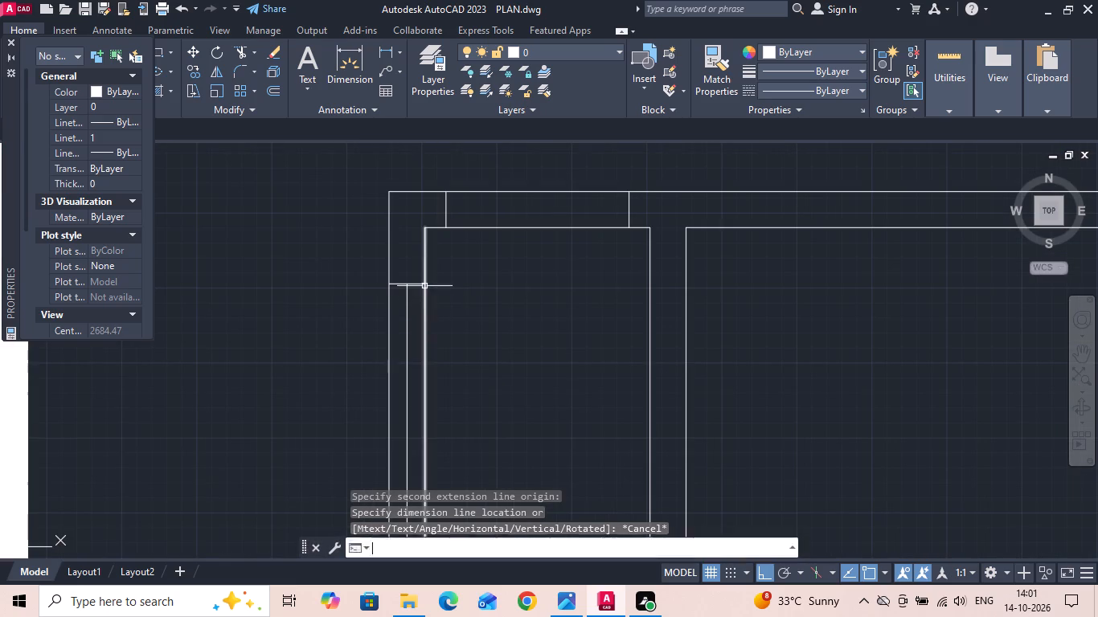
click(419, 284)
middle_drag(418, 398, 426, 338)
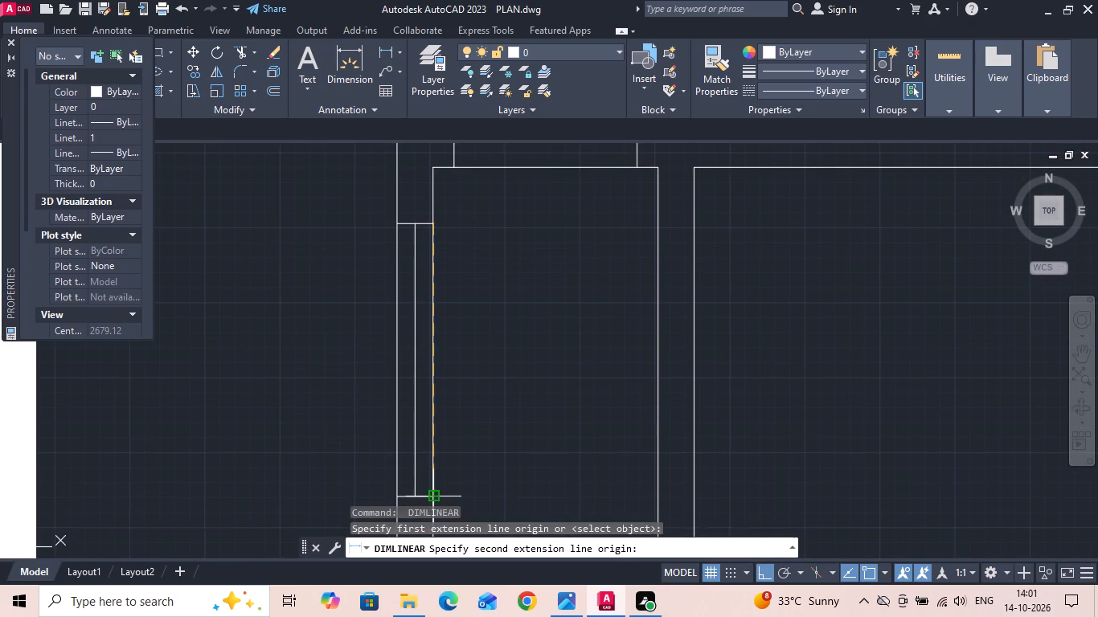
click(431, 498)
key(Escape)
Copy both edge lines of the W/A room's north window east into the kitchen's north wall.
scroll(427, 476, down, 1)
scroll(432, 250, up, 1)
drag(441, 241, 477, 286)
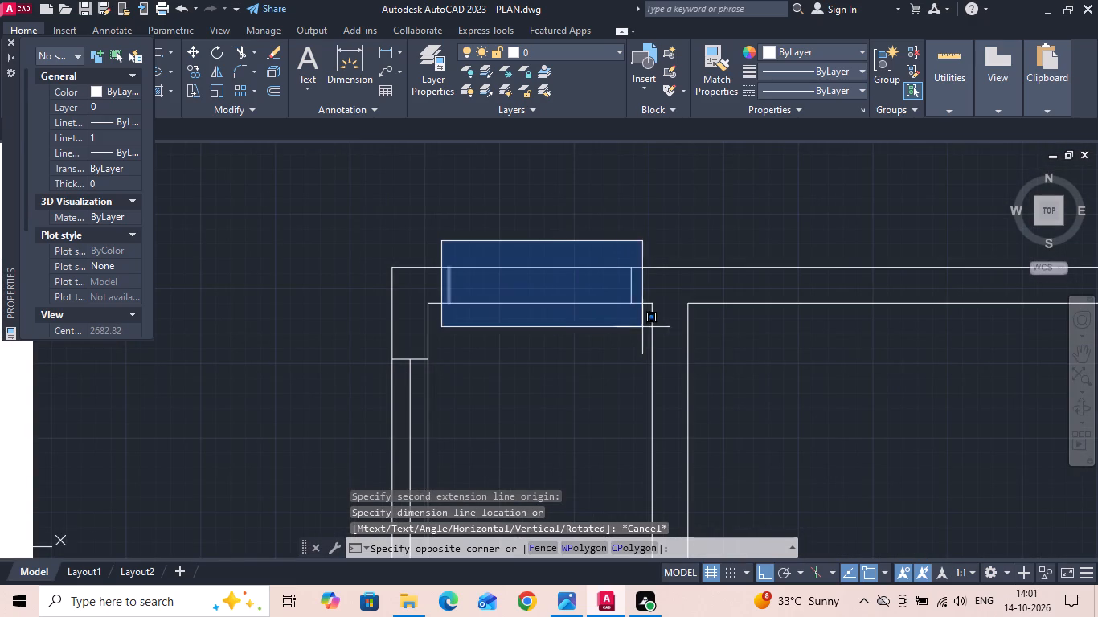
click(640, 319)
right_click(637, 318)
click(676, 329)
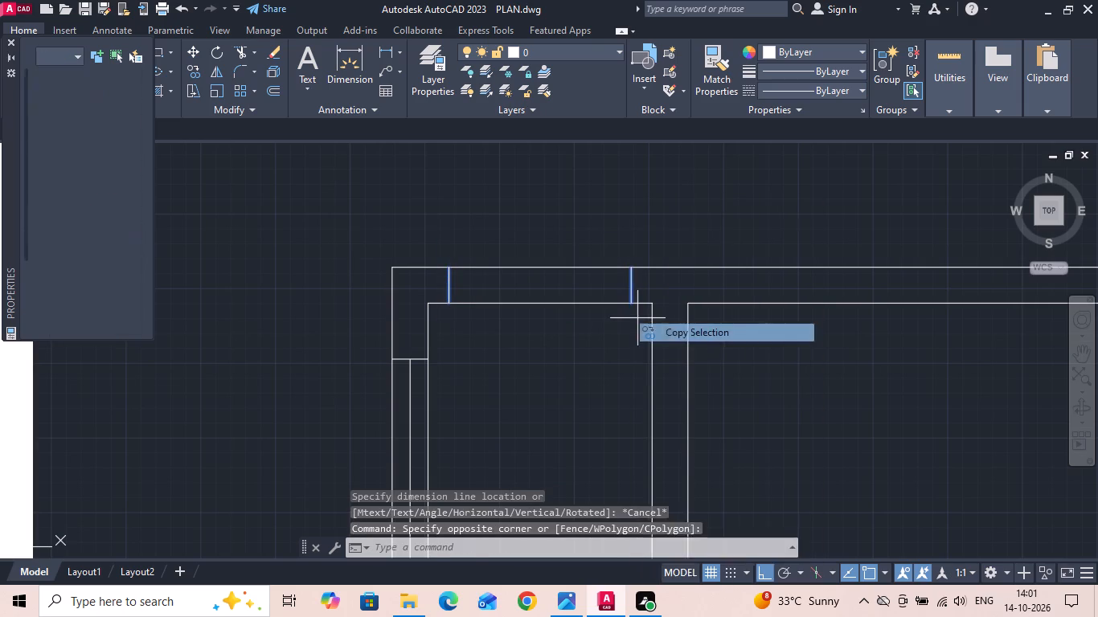
click(542, 304)
scroll(468, 306, down, 1)
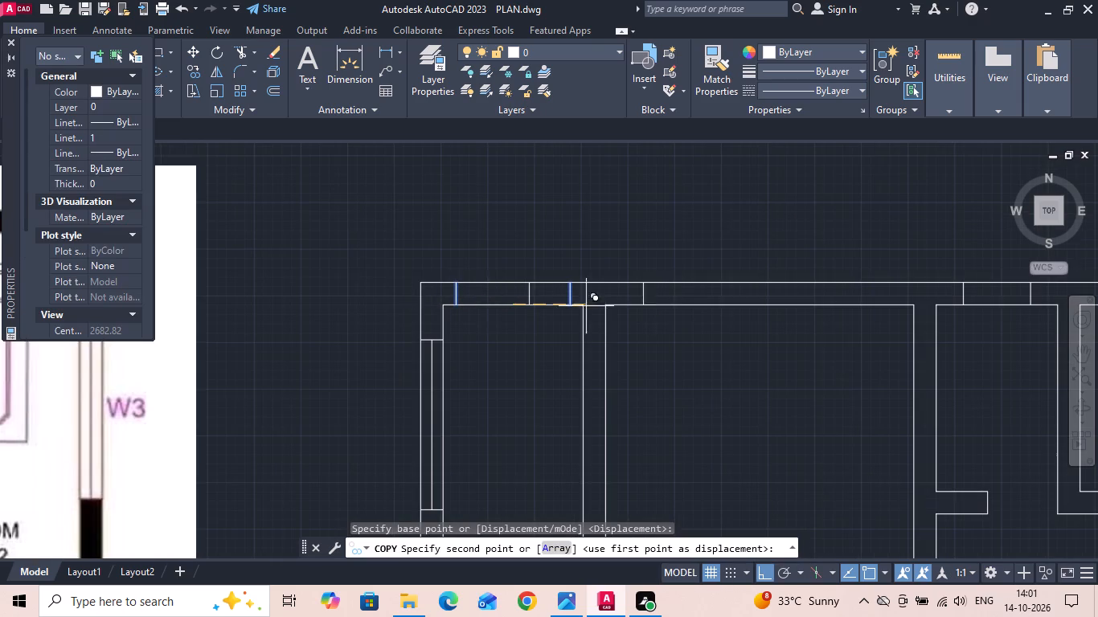
click(759, 301)
key(Escape)
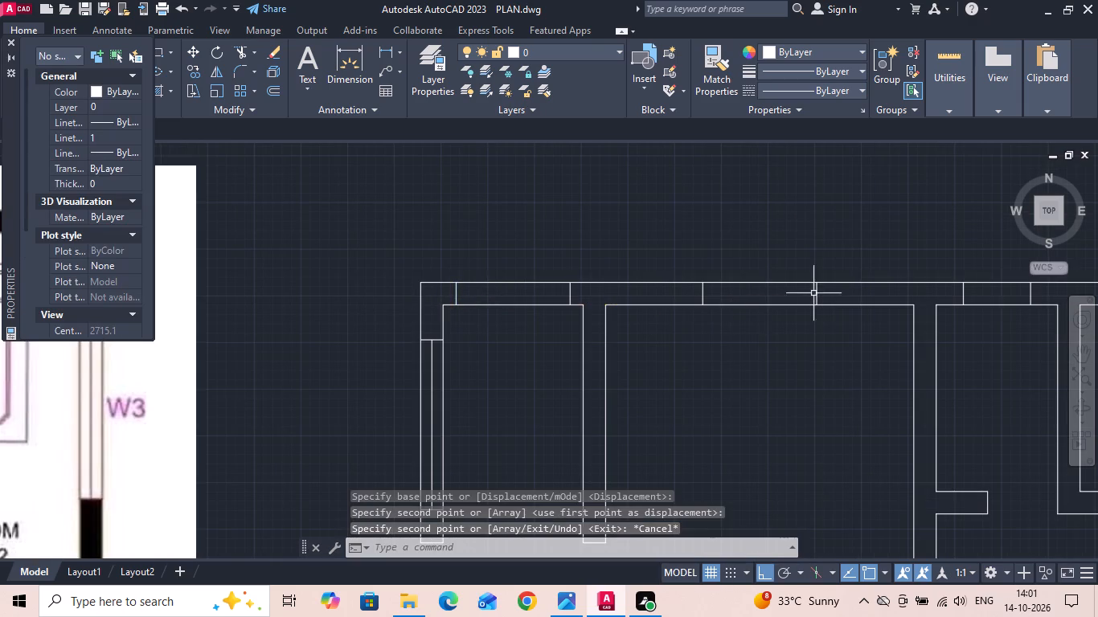
Move the west edge line of the kitchen's north window 30 units west.
scroll(816, 289, up, 1)
key(Escape)
scroll(670, 290, up, 2)
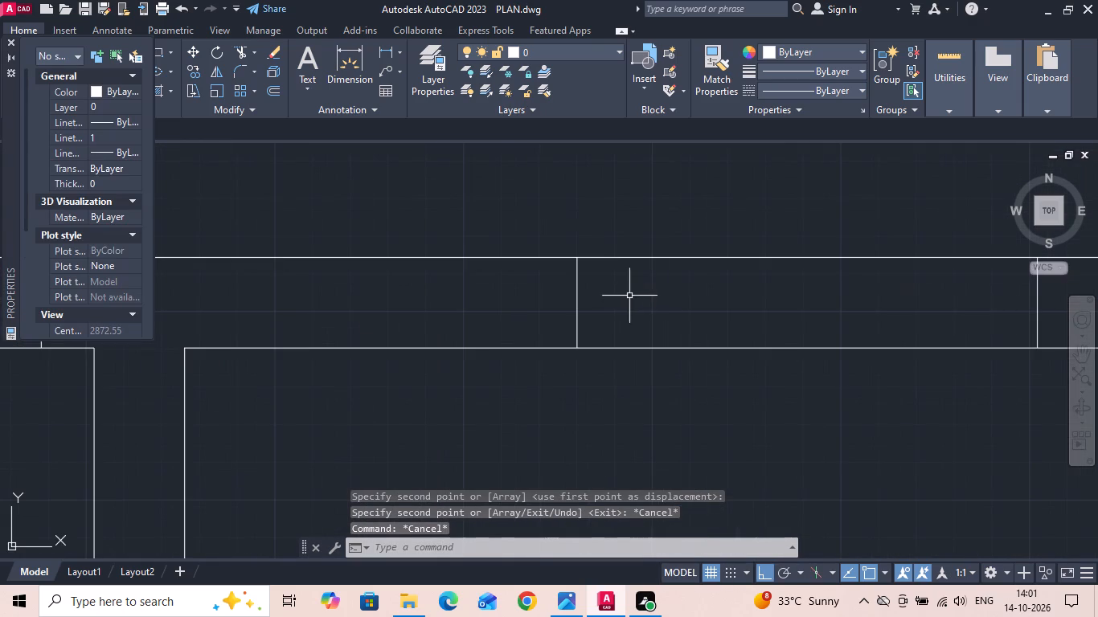
drag(631, 296, 621, 298)
click(532, 298)
right_click(531, 298)
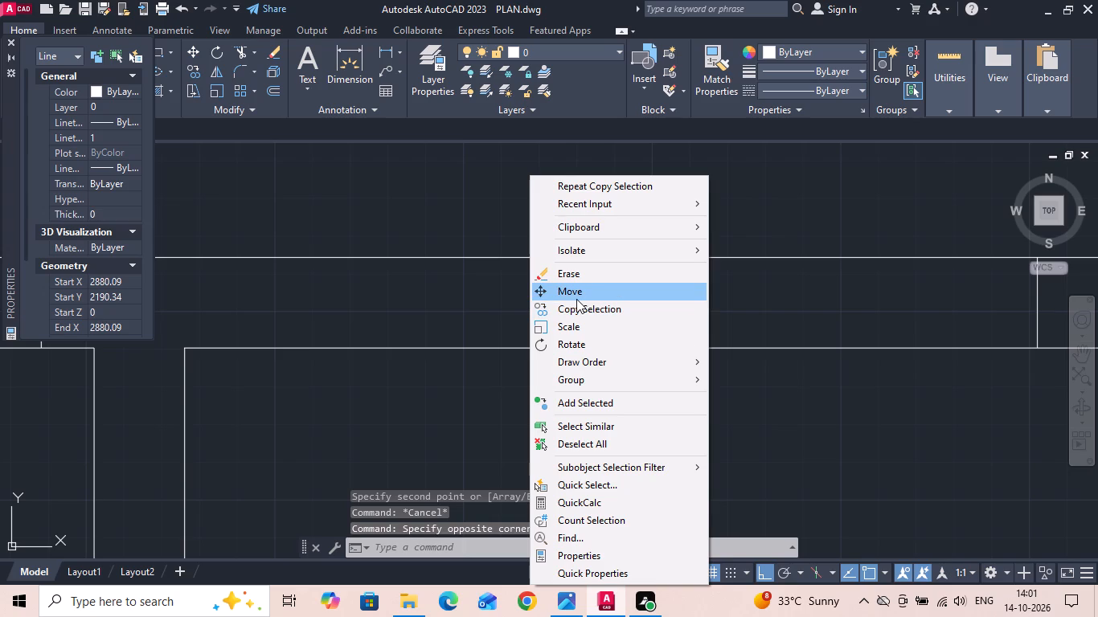
click(576, 299)
drag(649, 395, 615, 400)
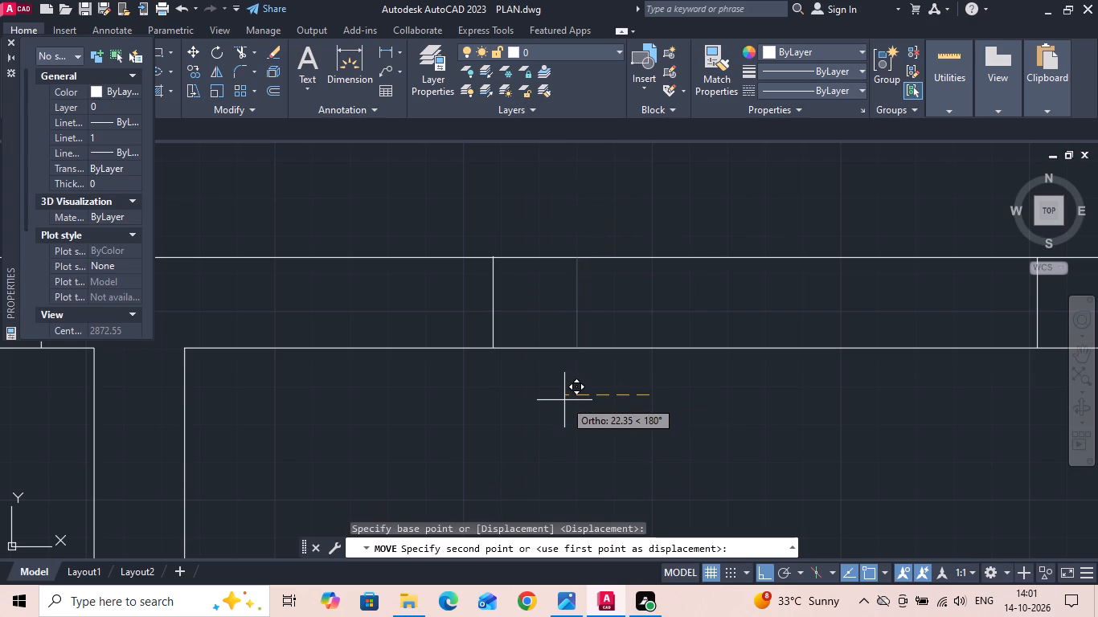
text(30)
key(space)
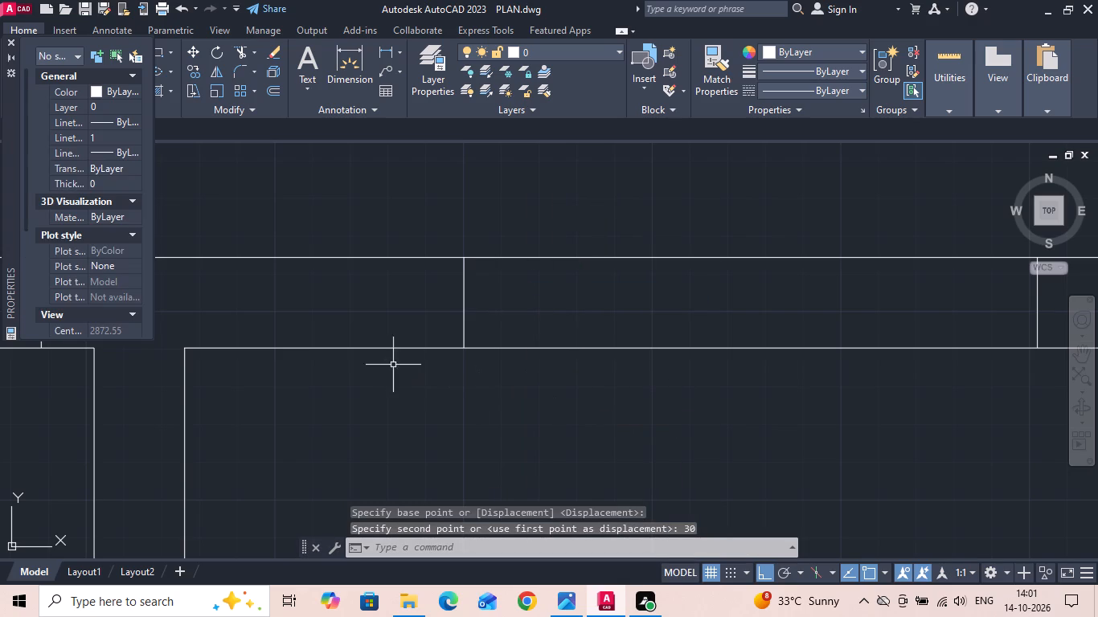
key(Escape)
Move the east edge line of the kitchen's north window 30 units east.
middle_drag(659, 387, 642, 390)
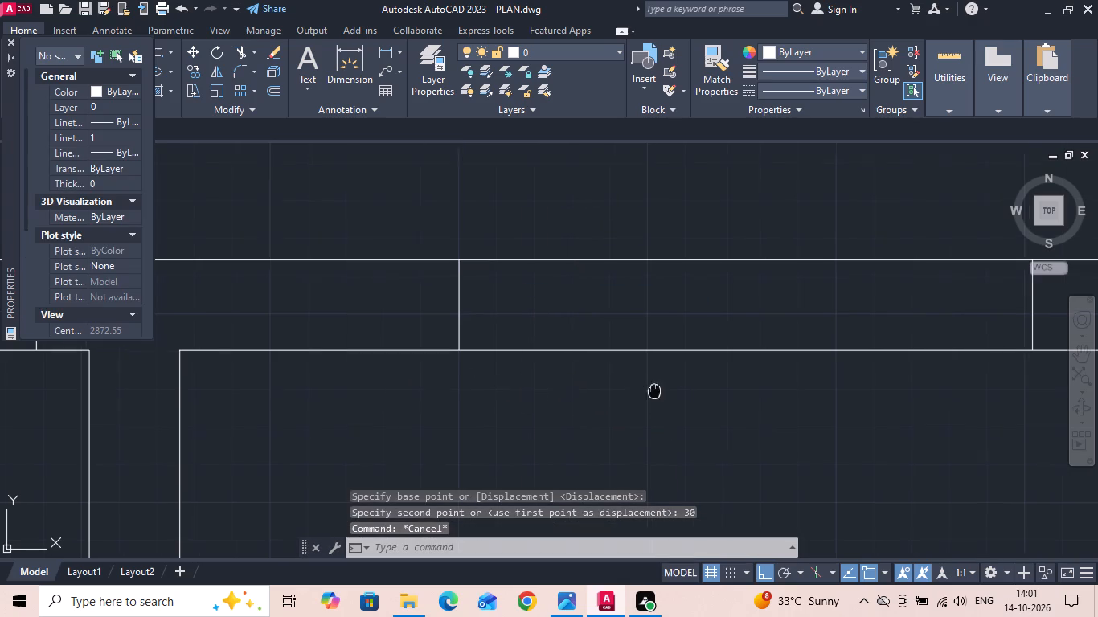
middle_drag(642, 390, 461, 391)
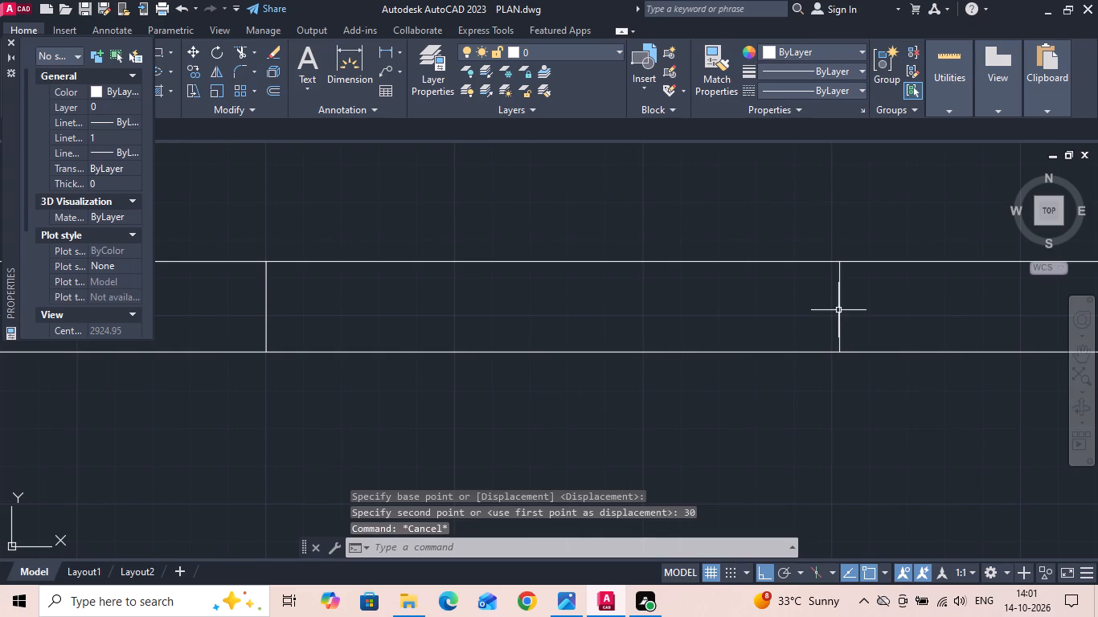
click(840, 308)
right_click(841, 308)
click(876, 295)
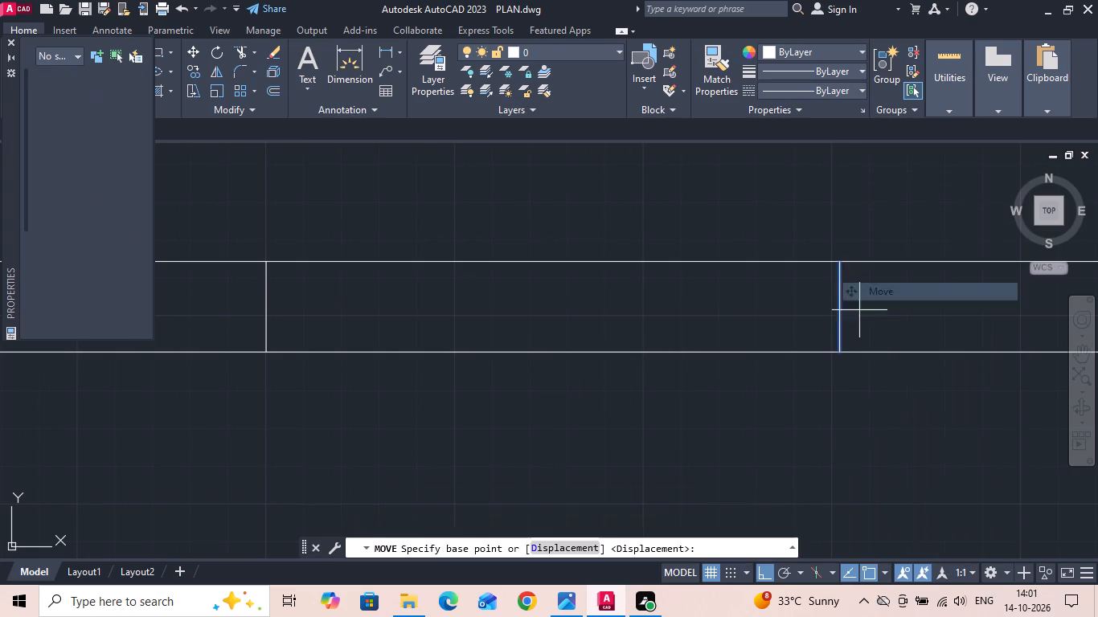
scroll(560, 360, down, 1)
drag(604, 447, 625, 447)
text(30)
key(space)
Measure the width of the kitchen's north window, without leaving a dimension in the drawing.
click(385, 51)
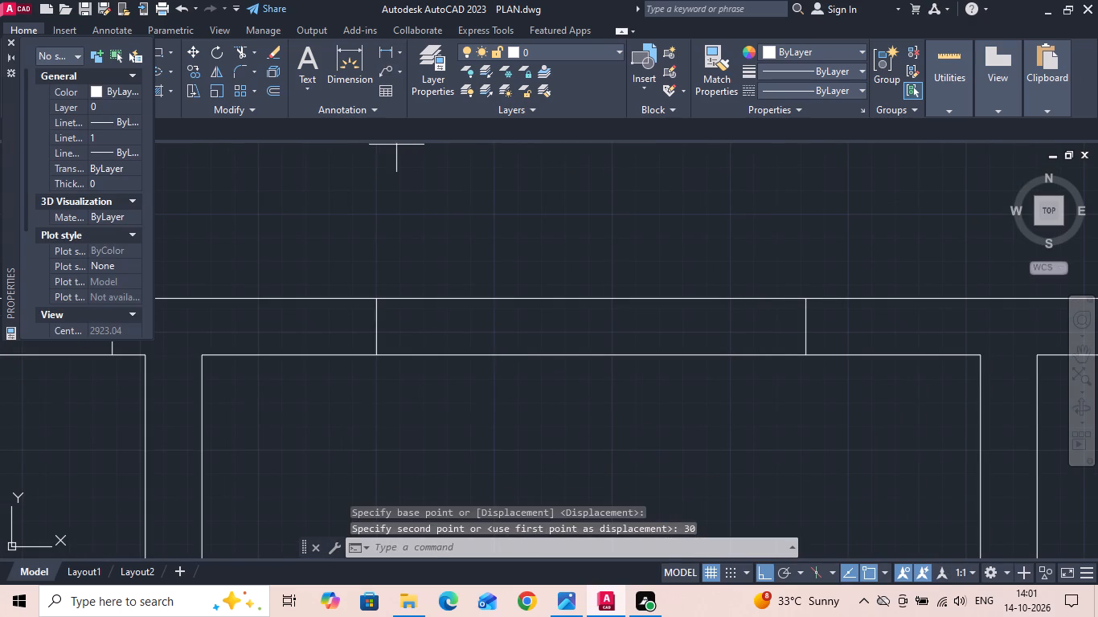
click(376, 348)
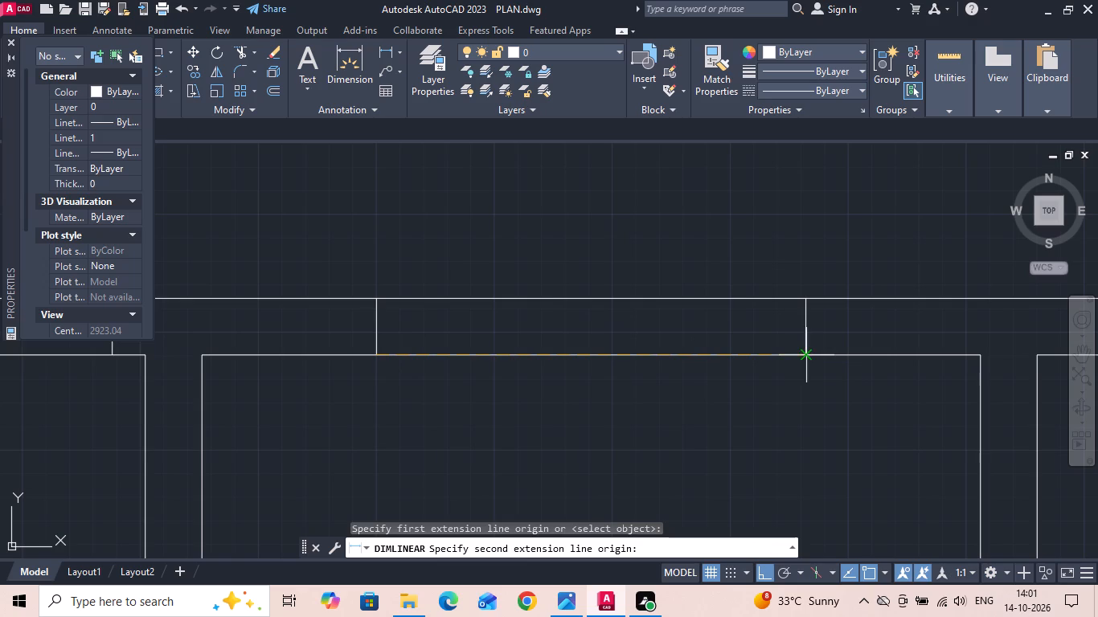
click(804, 354)
key(Escape)
Draw the centre line of the kitchen's north window between the midpoints of its two edge lines.
text(L)
key(space)
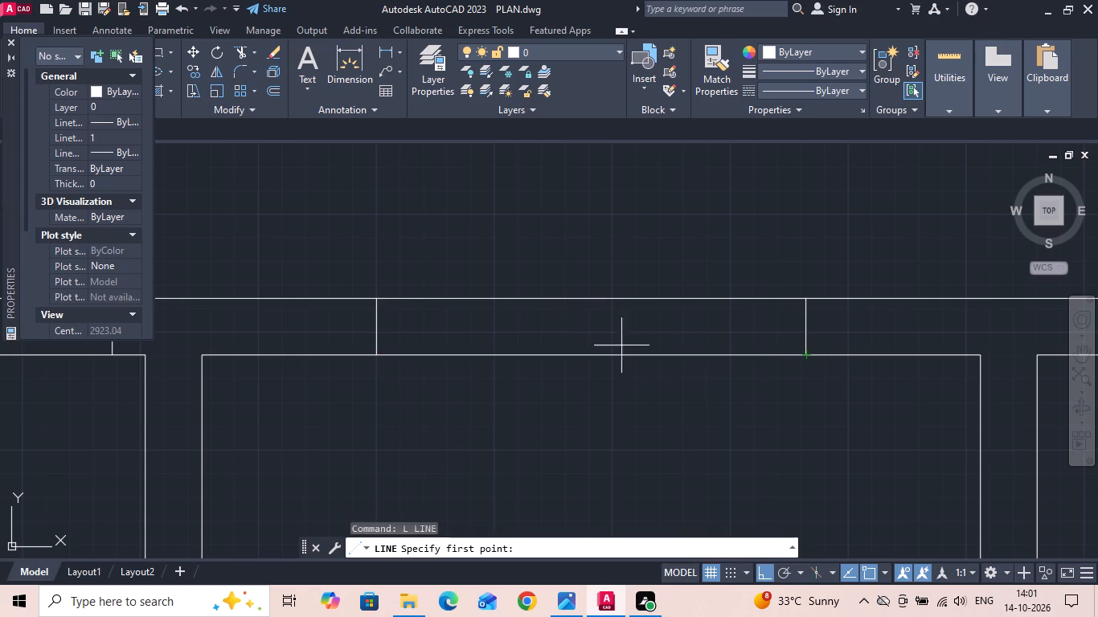
click(381, 327)
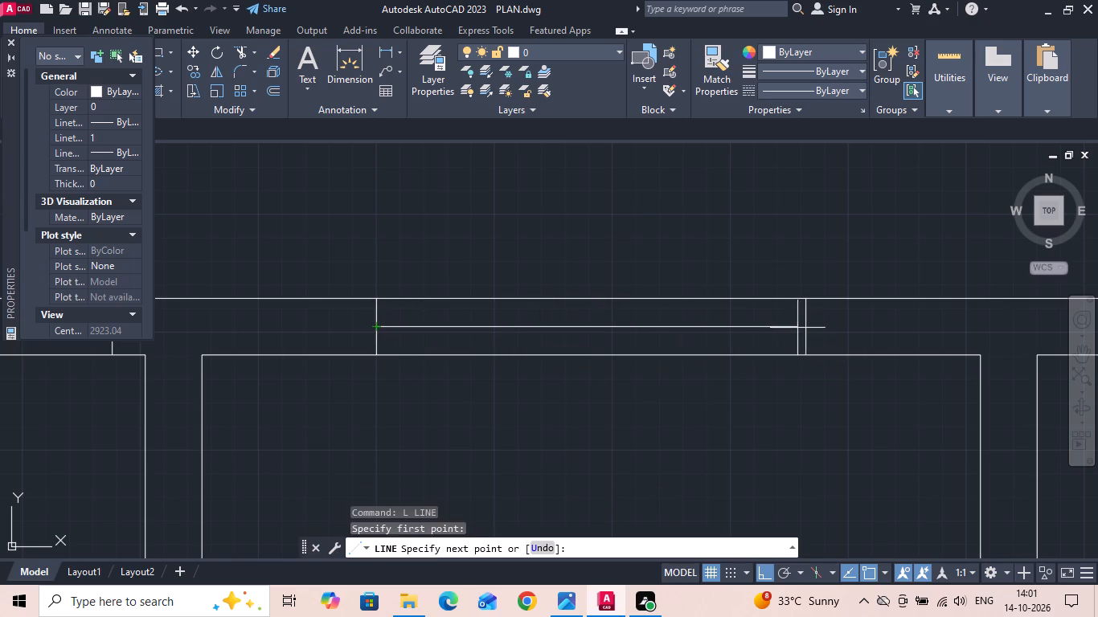
click(809, 330)
key(Escape)
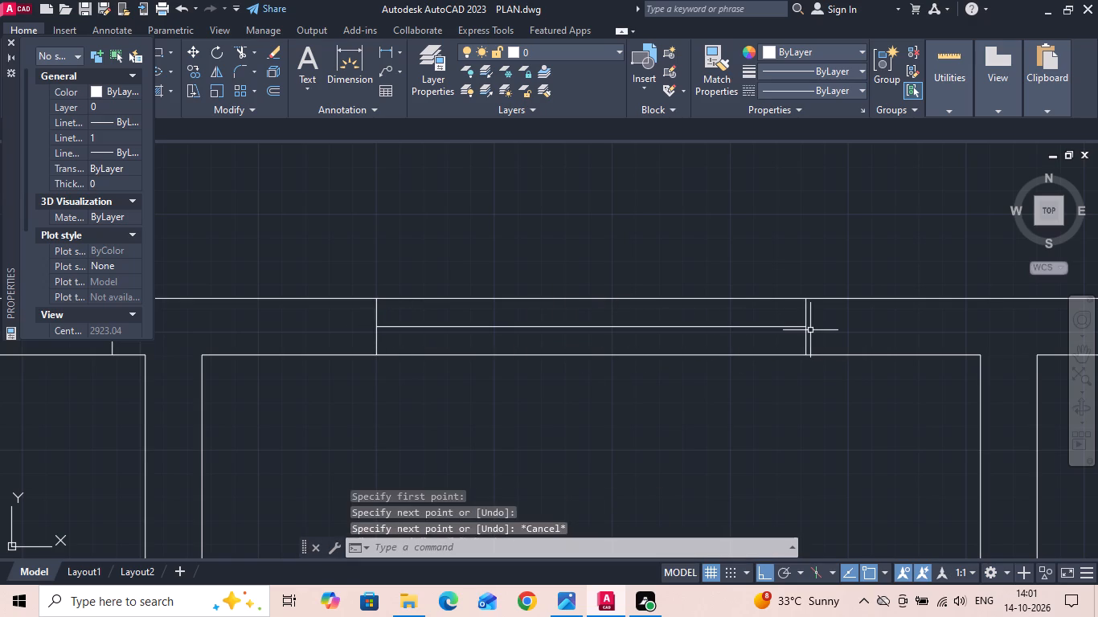
Draw the centre line of the W/A room's north window between the midpoints of its two edge lines.
scroll(810, 330, down, 2)
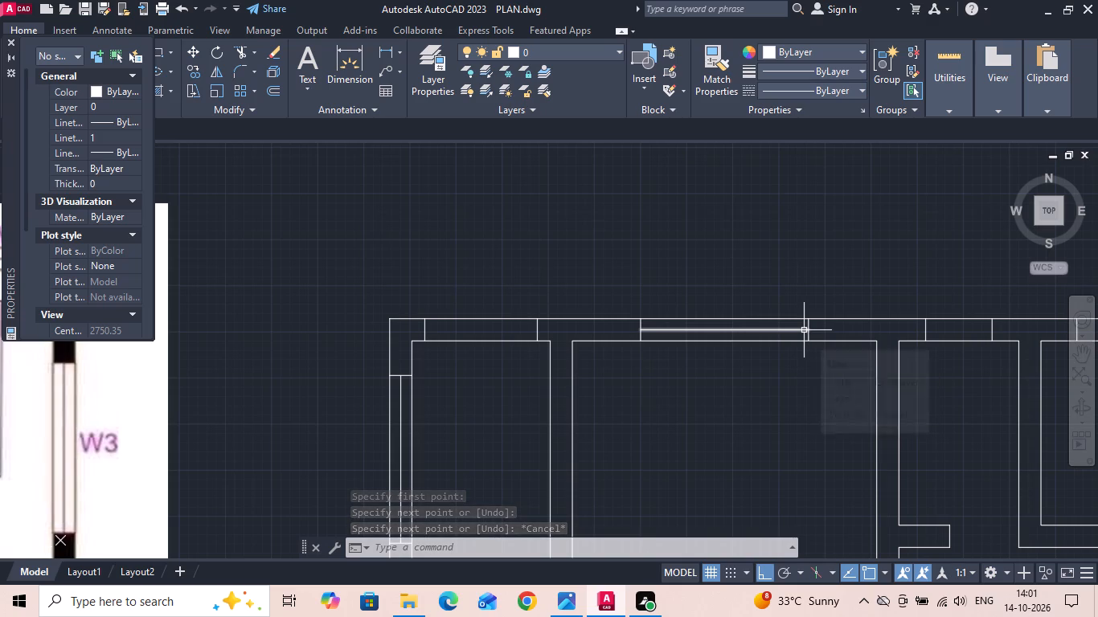
scroll(667, 226, down, 2)
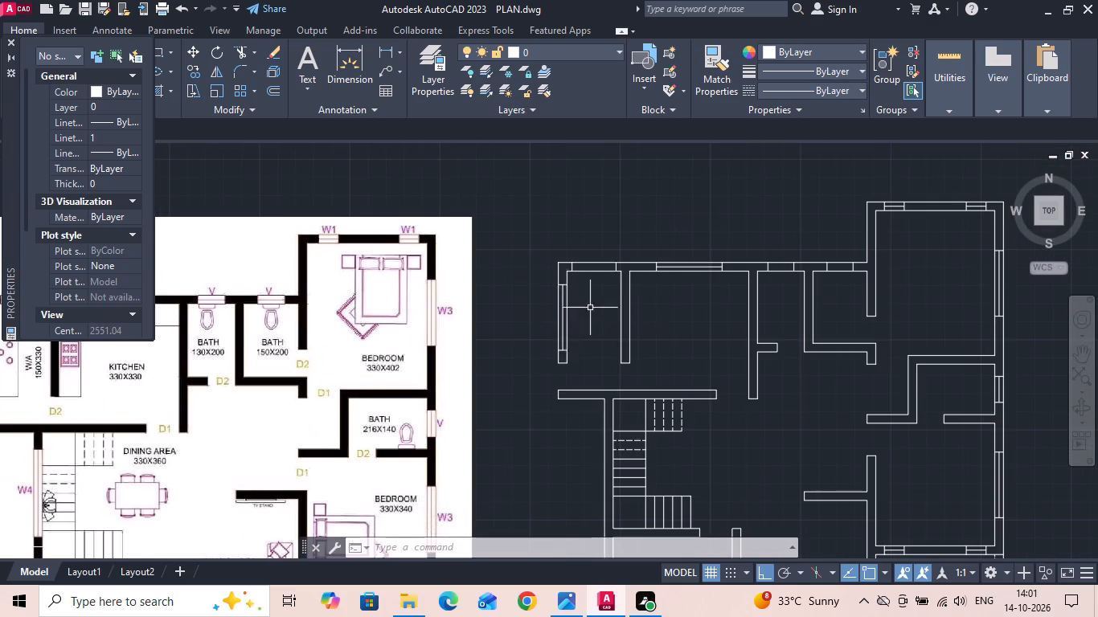
scroll(592, 284, up, 4)
key(space)
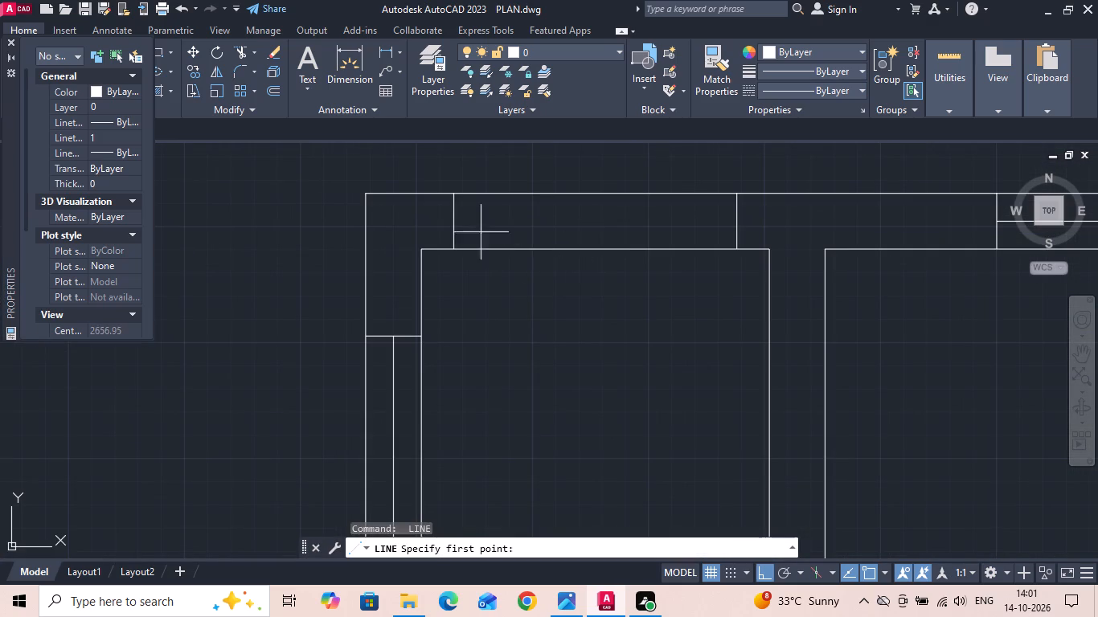
drag(458, 216, 469, 216)
click(738, 215)
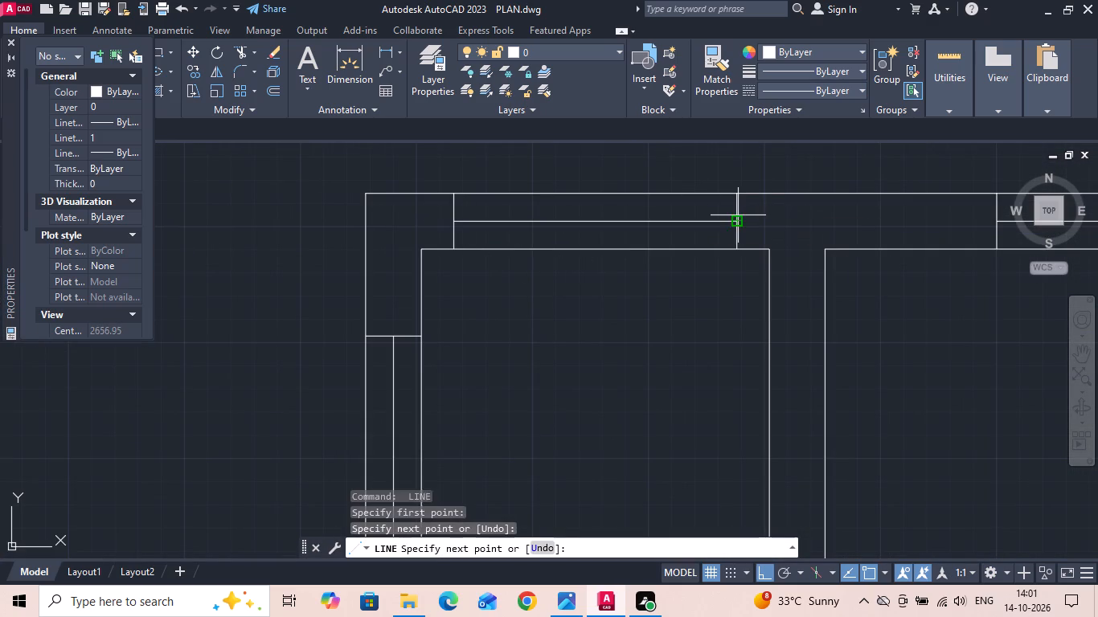
key(Escape)
Draw centre lines in the ventilator openings of both north baths, joining the midpoints of each opening's edge lines.
scroll(617, 318, down, 4)
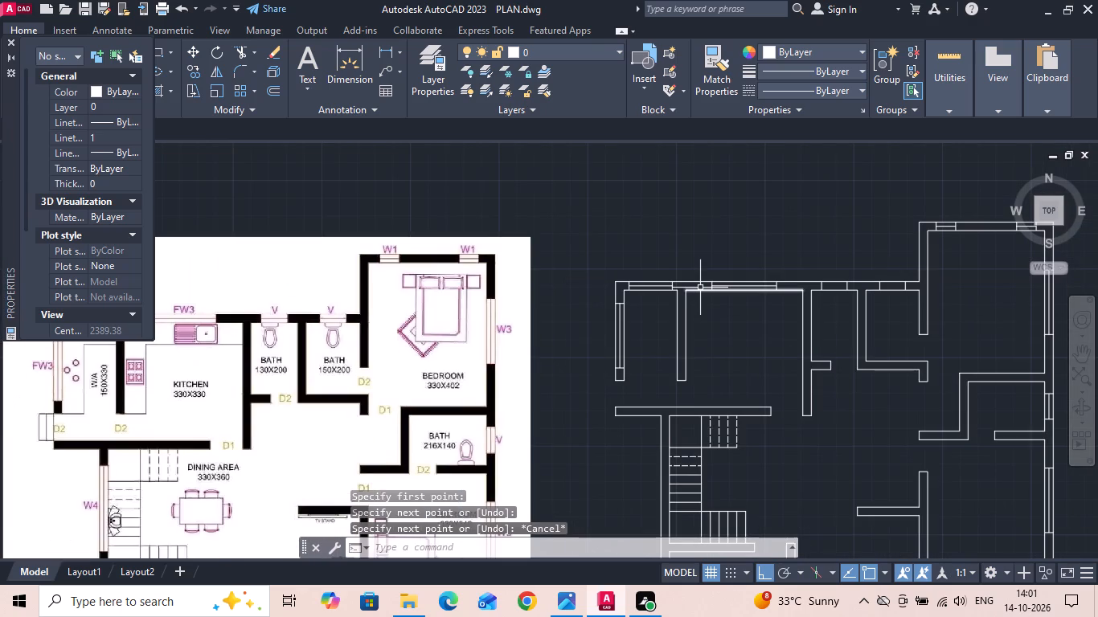
scroll(936, 263, up, 2)
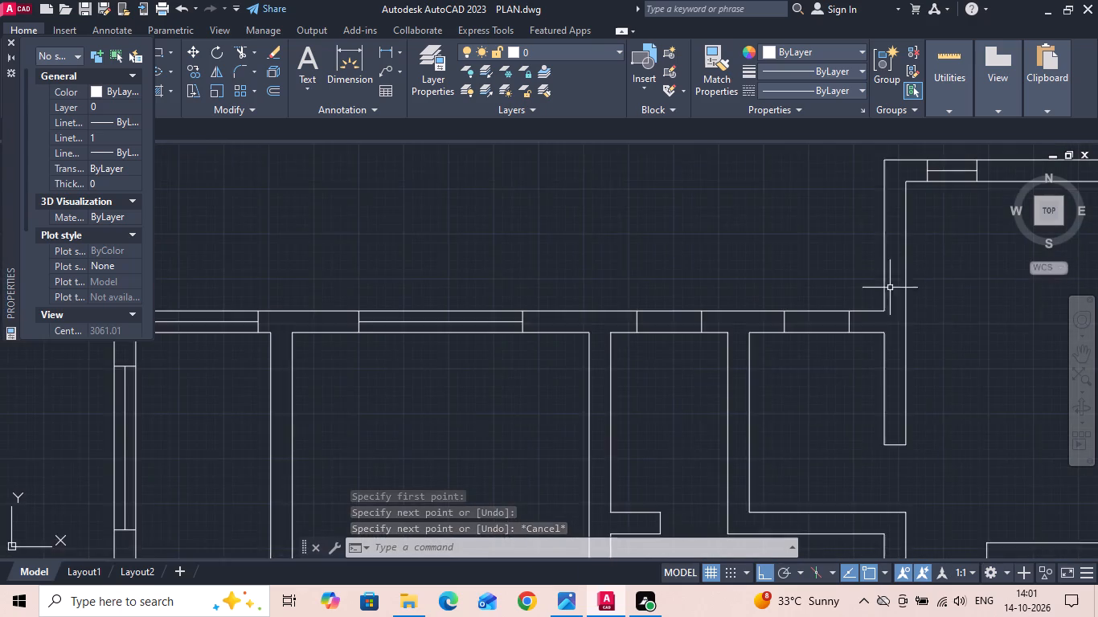
scroll(885, 291, up, 2)
key(space)
click(785, 370)
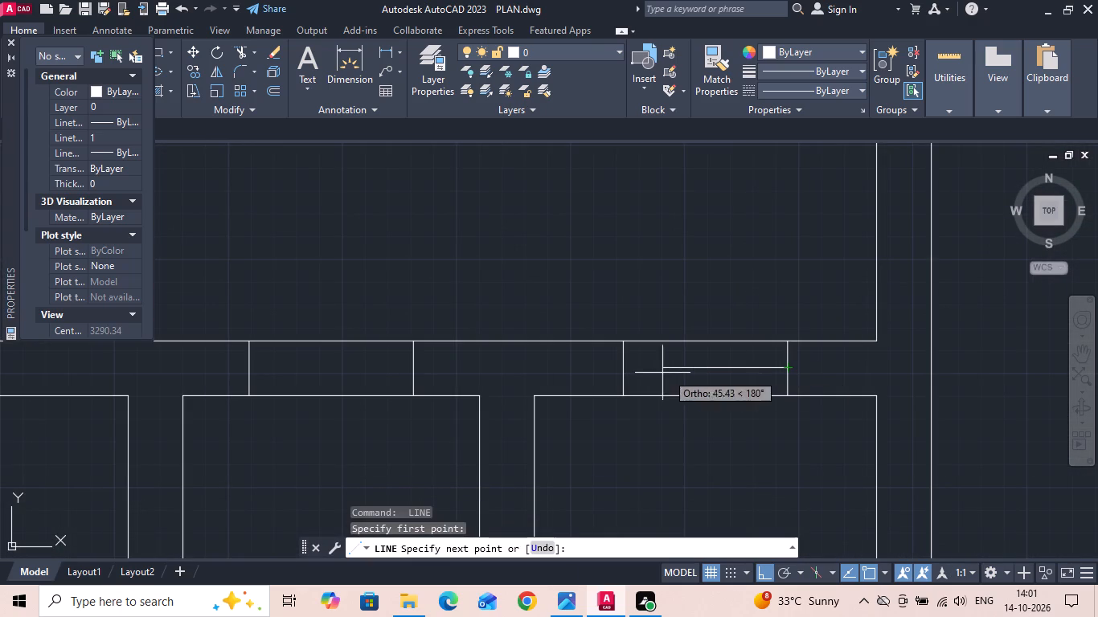
click(623, 366)
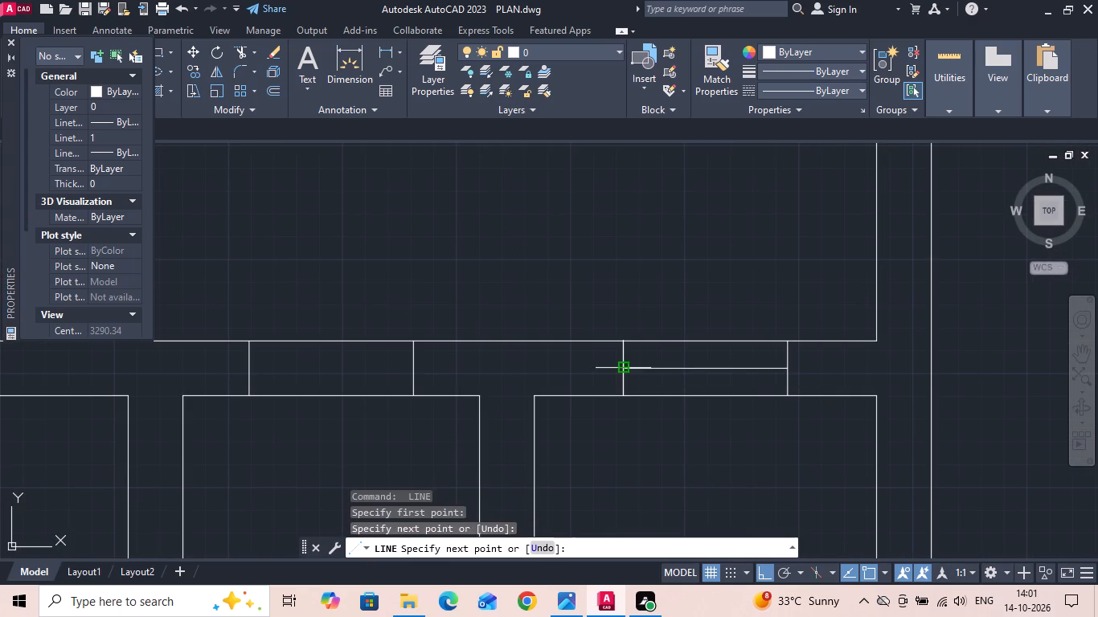
key(space)
key(space)
click(412, 371)
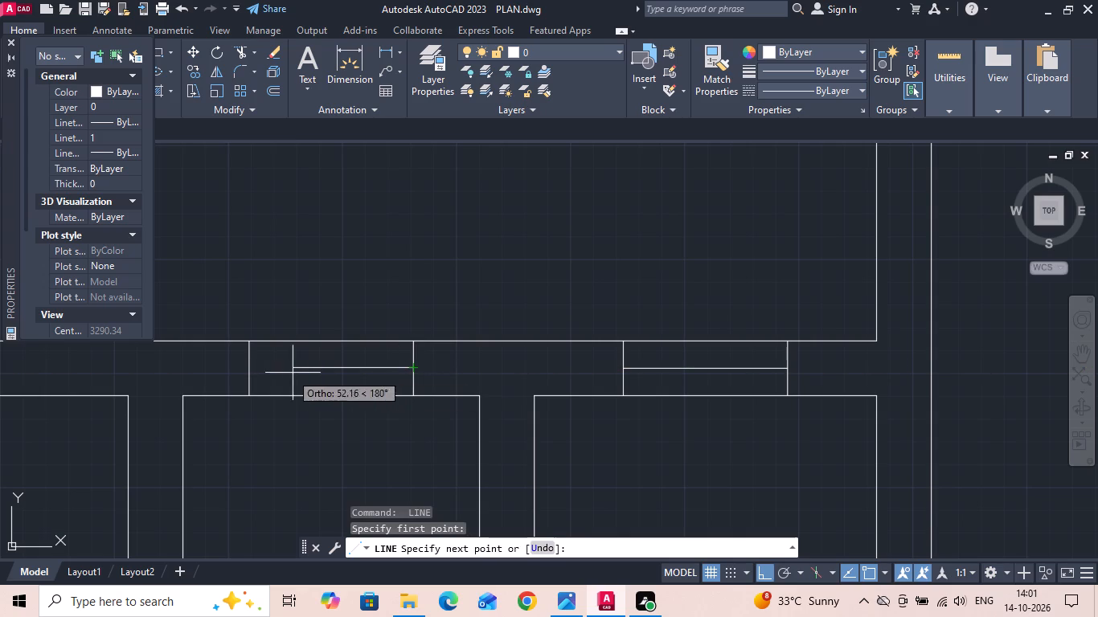
click(245, 369)
key(Escape)
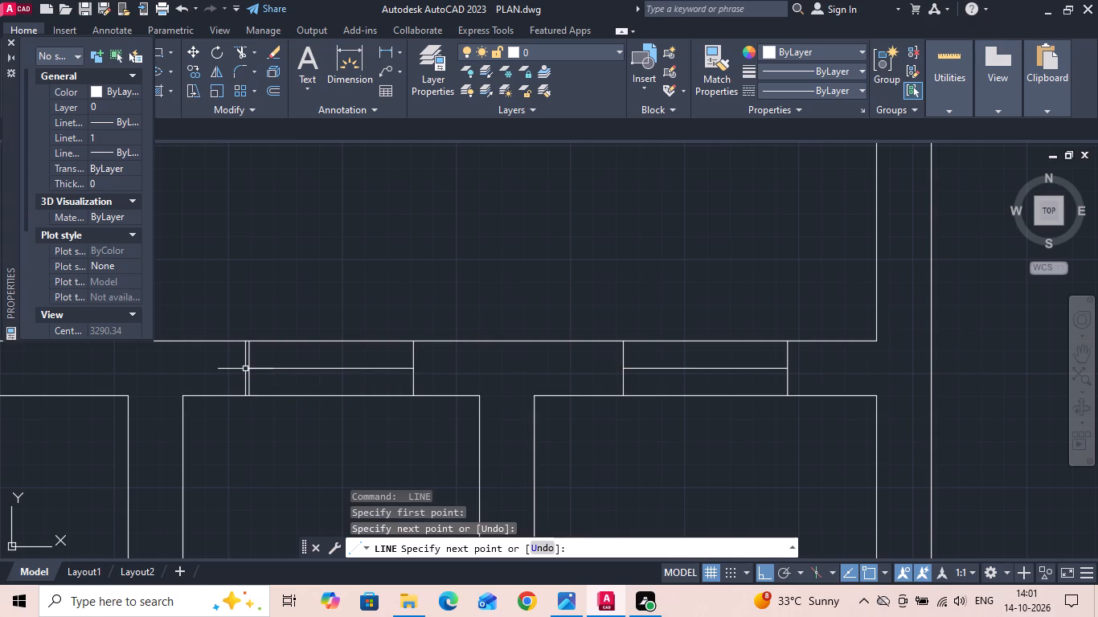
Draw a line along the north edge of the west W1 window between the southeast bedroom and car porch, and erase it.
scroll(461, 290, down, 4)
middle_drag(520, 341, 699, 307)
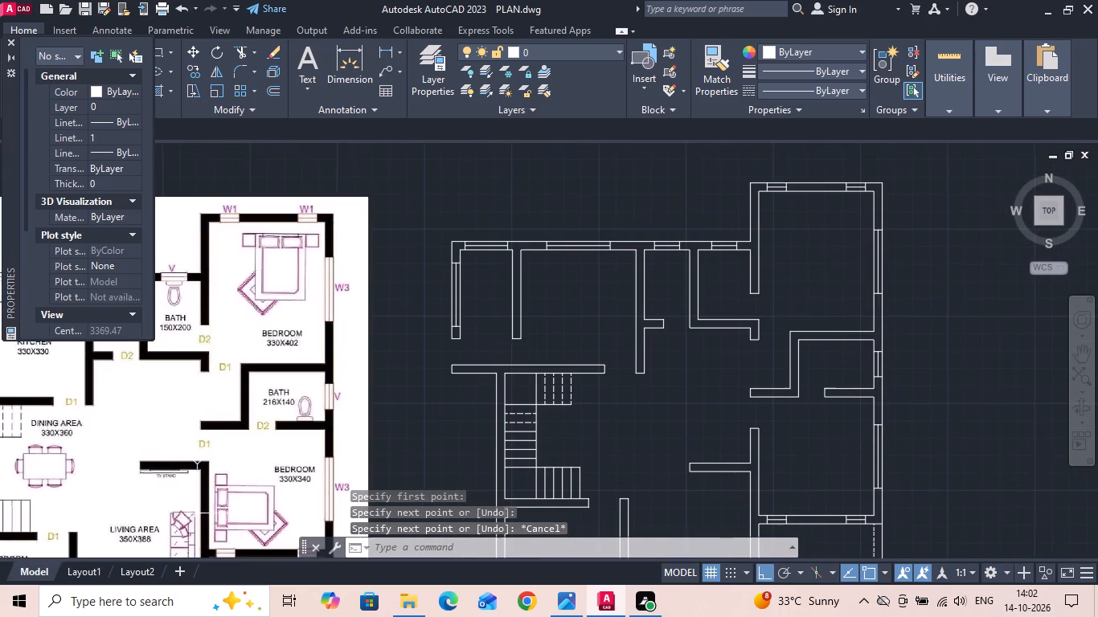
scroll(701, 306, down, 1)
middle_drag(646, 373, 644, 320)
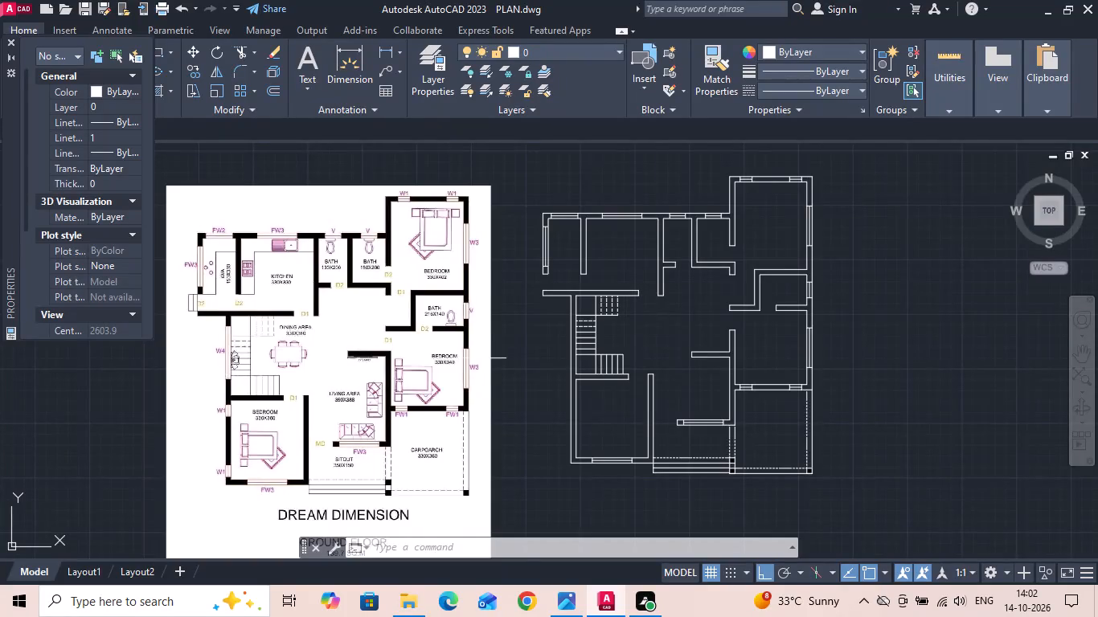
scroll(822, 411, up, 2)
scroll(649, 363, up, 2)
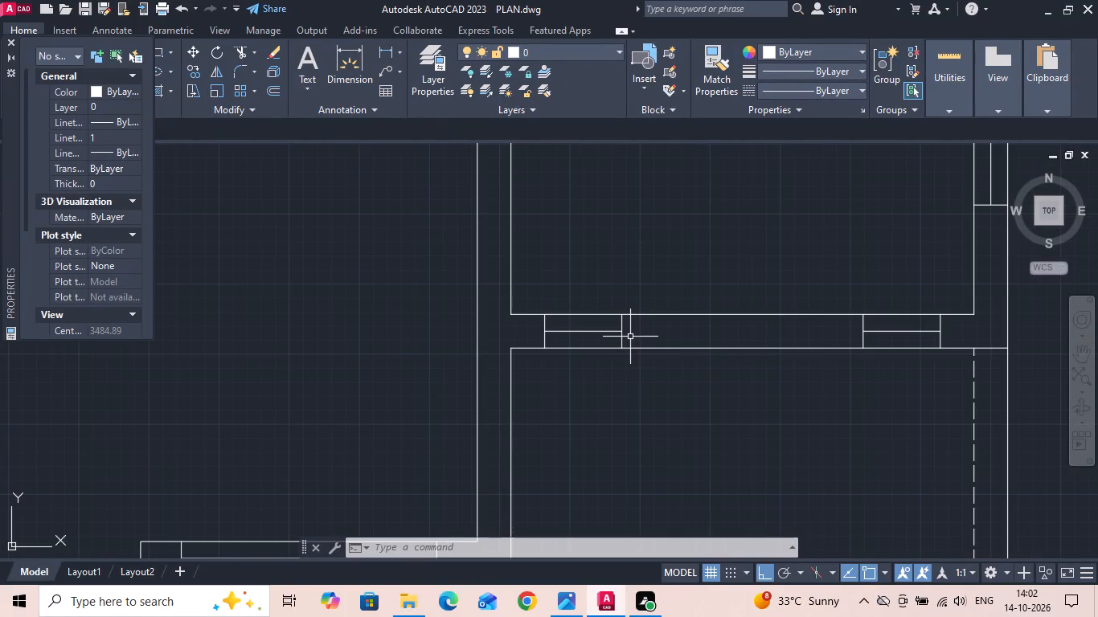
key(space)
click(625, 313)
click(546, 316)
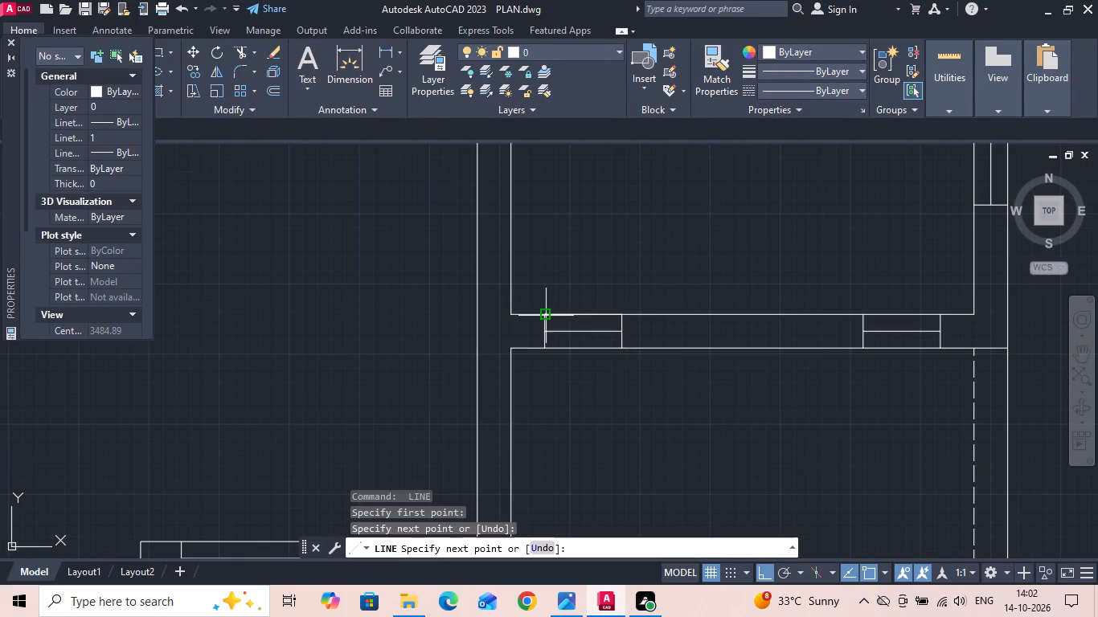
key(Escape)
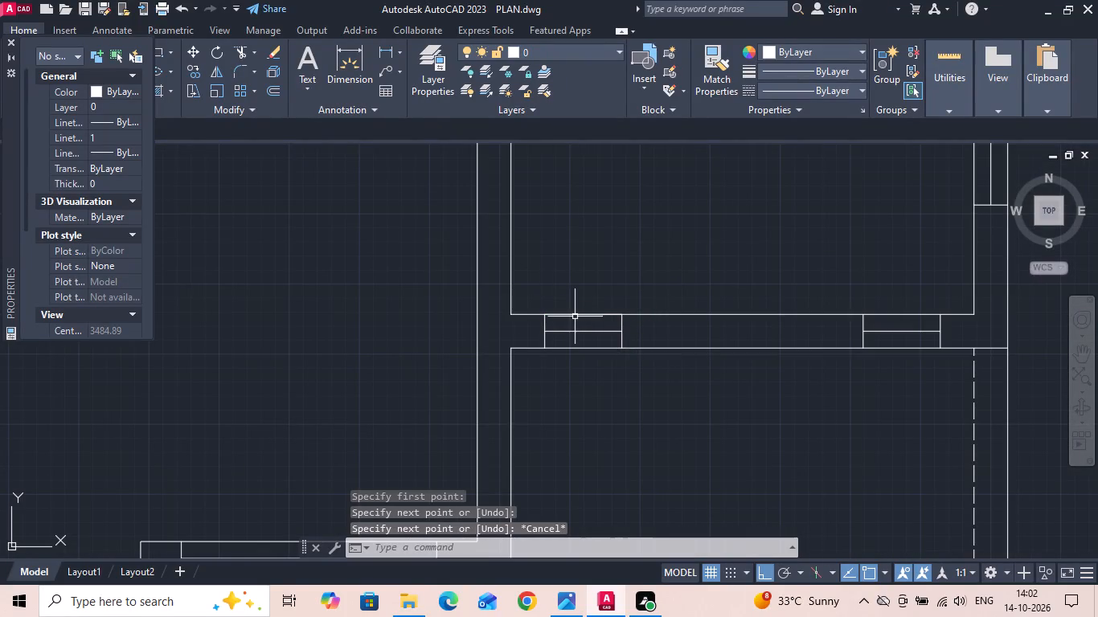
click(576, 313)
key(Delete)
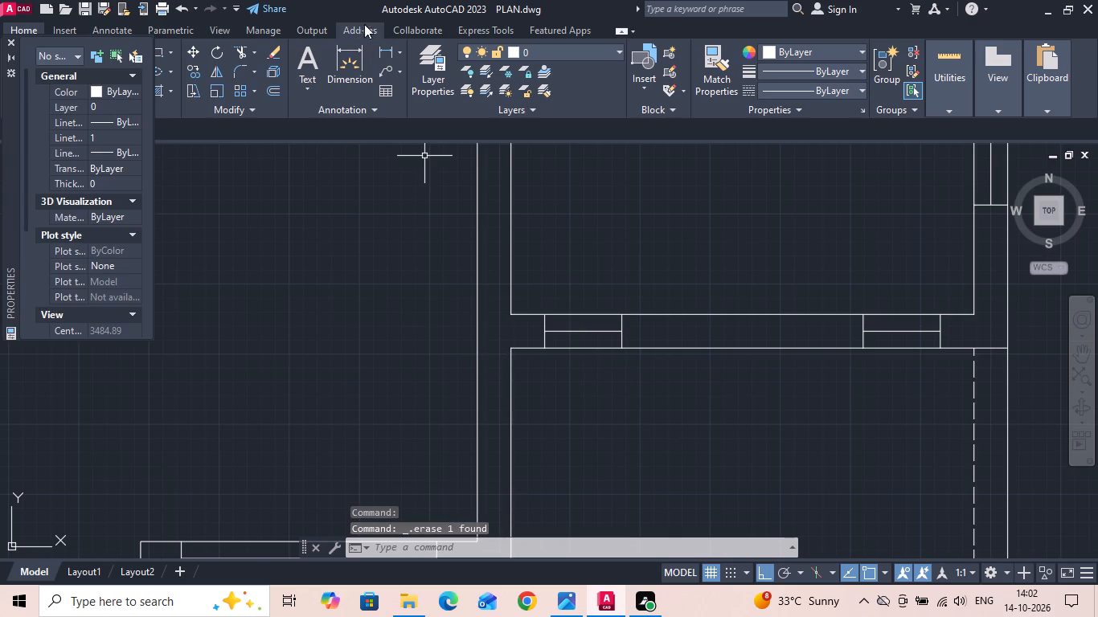
Measure the width of the west W1 window between the southeast bedroom and car porch, without leaving a dimension.
click(385, 47)
scroll(620, 283, up, 1)
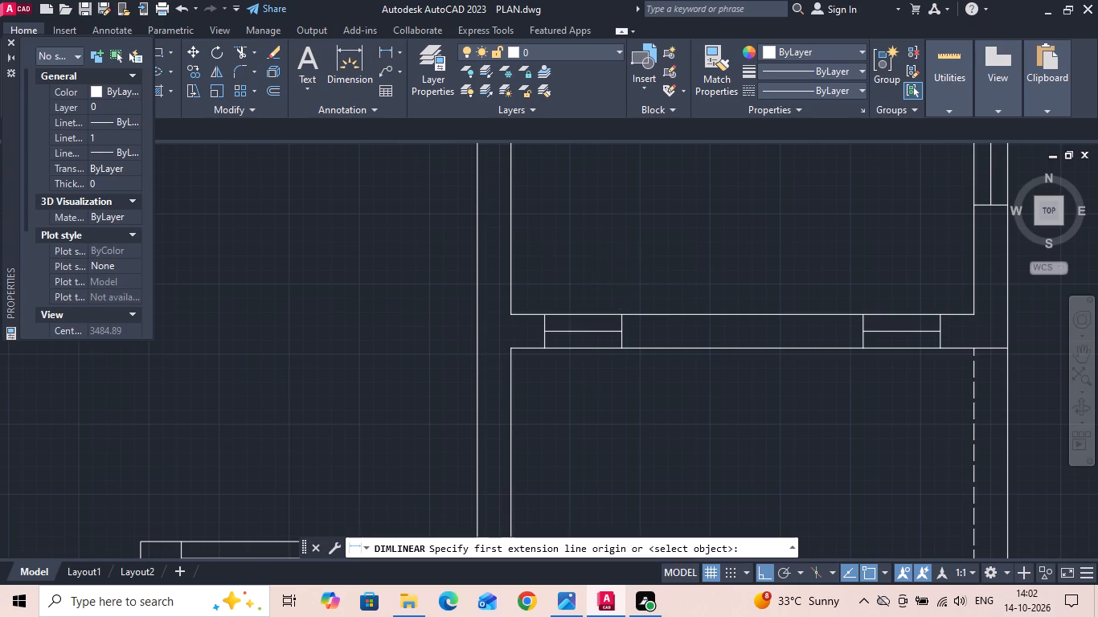
scroll(620, 283, up, 1)
click(617, 359)
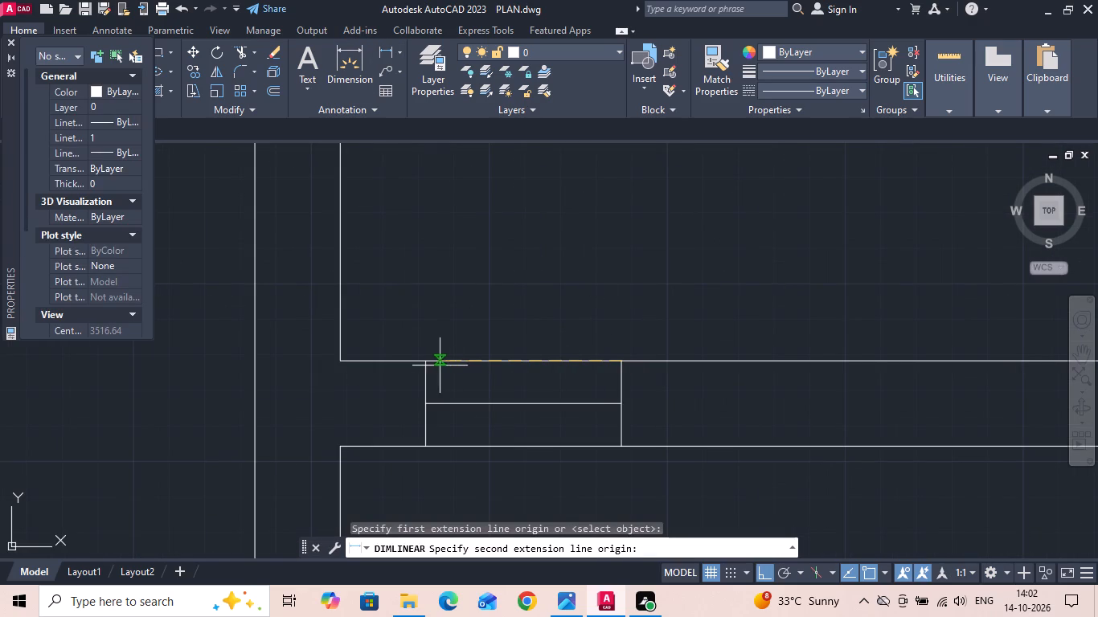
click(421, 360)
key(Escape)
scroll(486, 293, down, 3)
scroll(608, 311, down, 1)
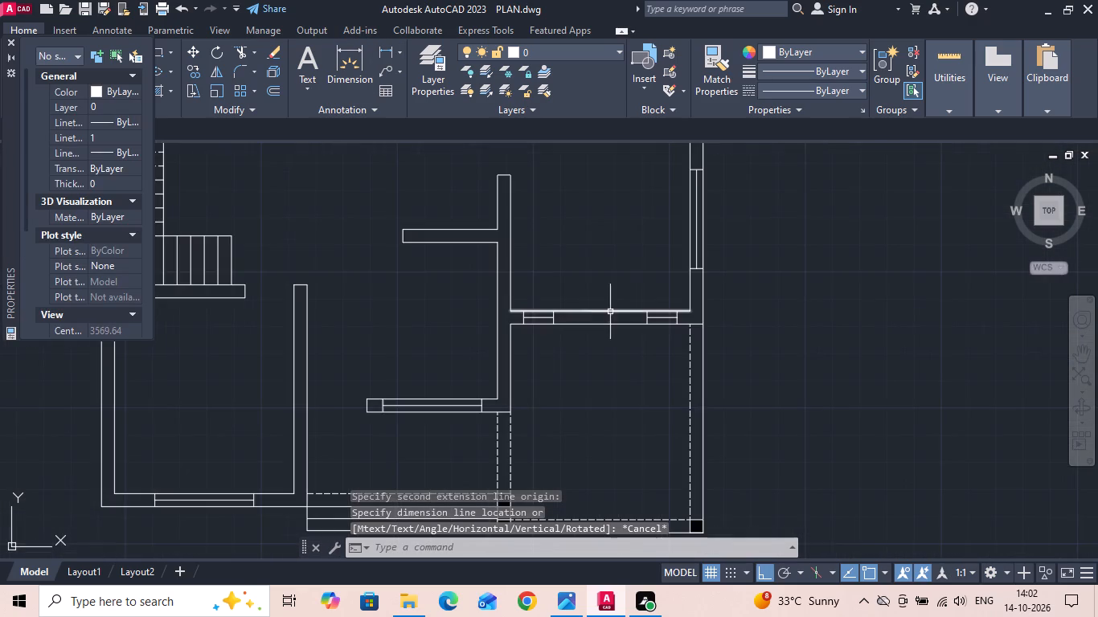
Measure the north-south length of the southeast bath's ventilator opening in the east wall, without leaving a dimension.
scroll(666, 280, down, 2)
scroll(651, 174, up, 4)
key(space)
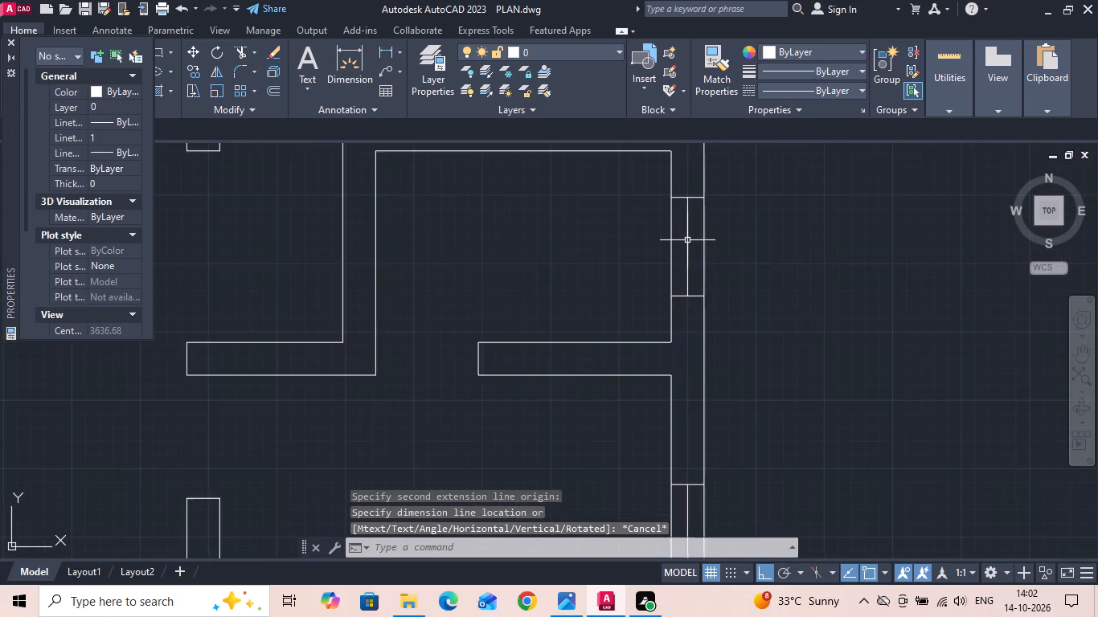
scroll(671, 206, up, 1)
click(670, 193)
click(670, 355)
key(Escape)
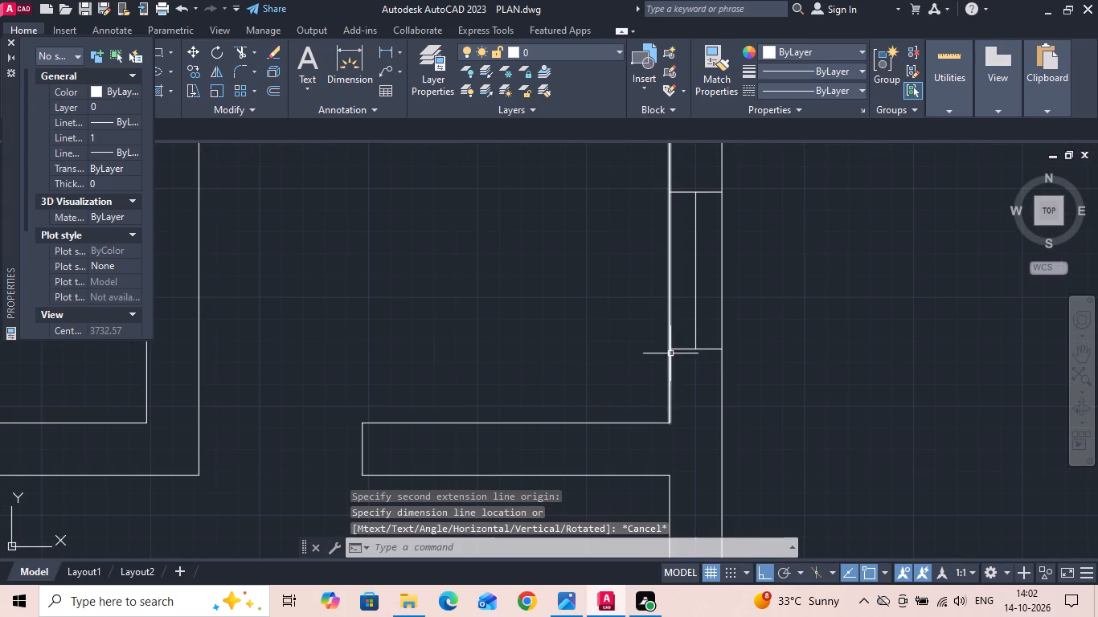
Copy the southeast bath ventilator's three lines to the southwest bedroom's west wall, placing its northeast corner at the room's inner northwest corner.
drag(639, 366, 681, 326)
click(796, 184)
right_click(796, 184)
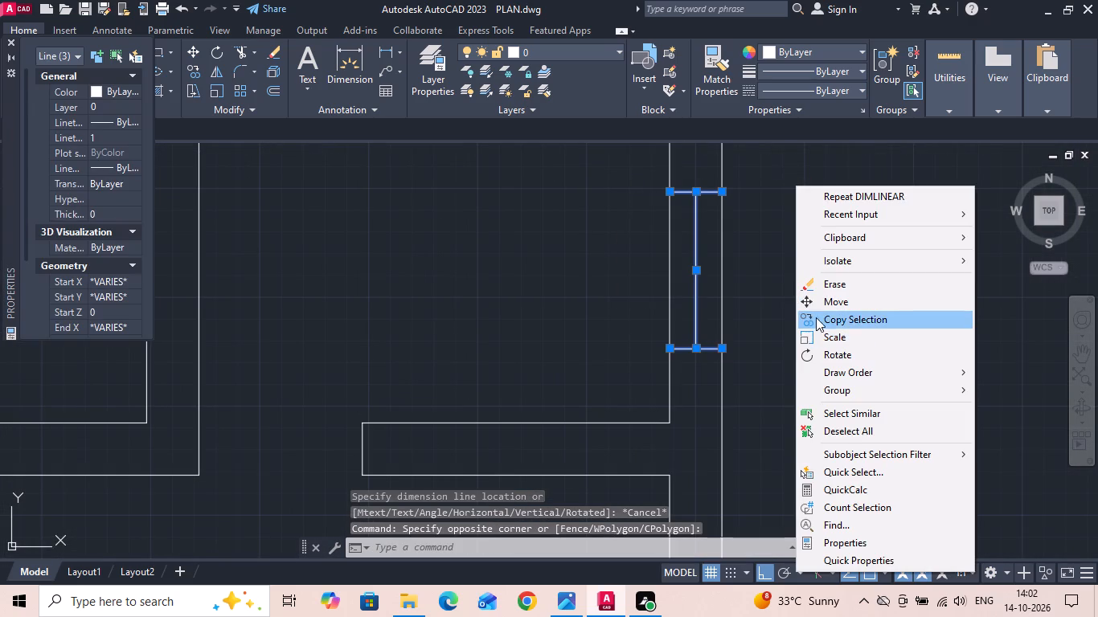
click(816, 317)
click(722, 190)
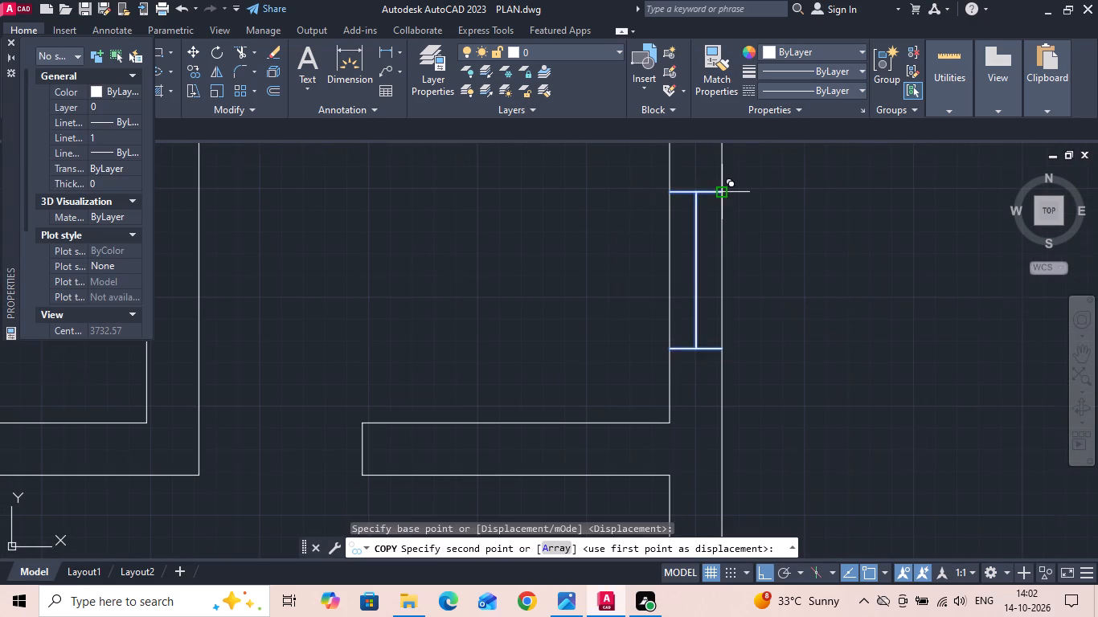
scroll(726, 189, down, 6)
scroll(636, 274, up, 2)
scroll(503, 200, up, 2)
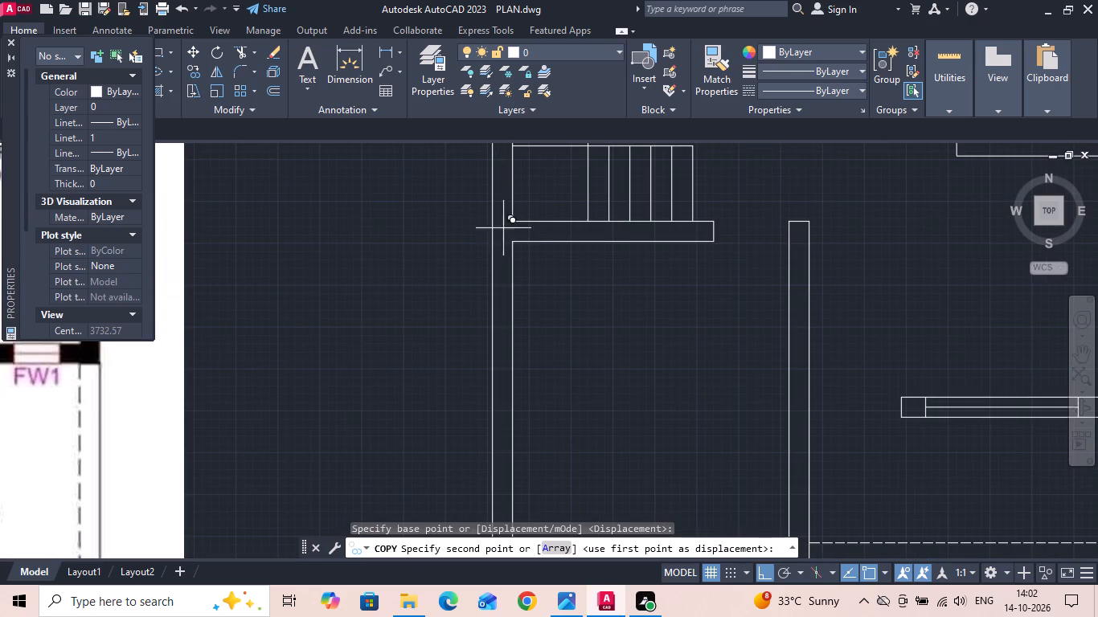
click(514, 240)
key(Escape)
click(461, 231)
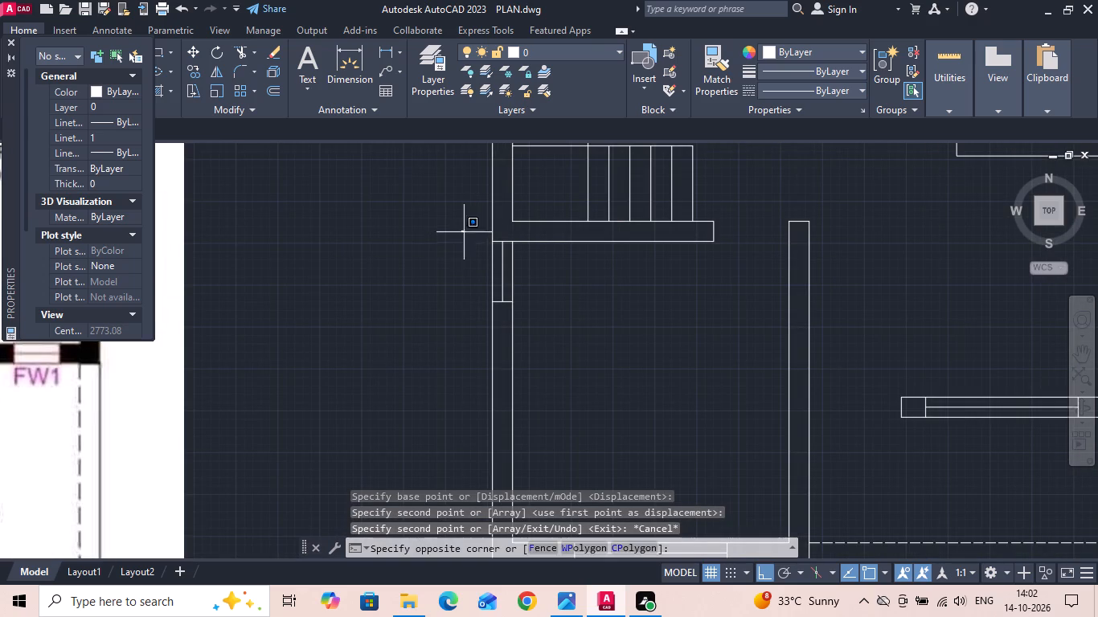
key(Escape)
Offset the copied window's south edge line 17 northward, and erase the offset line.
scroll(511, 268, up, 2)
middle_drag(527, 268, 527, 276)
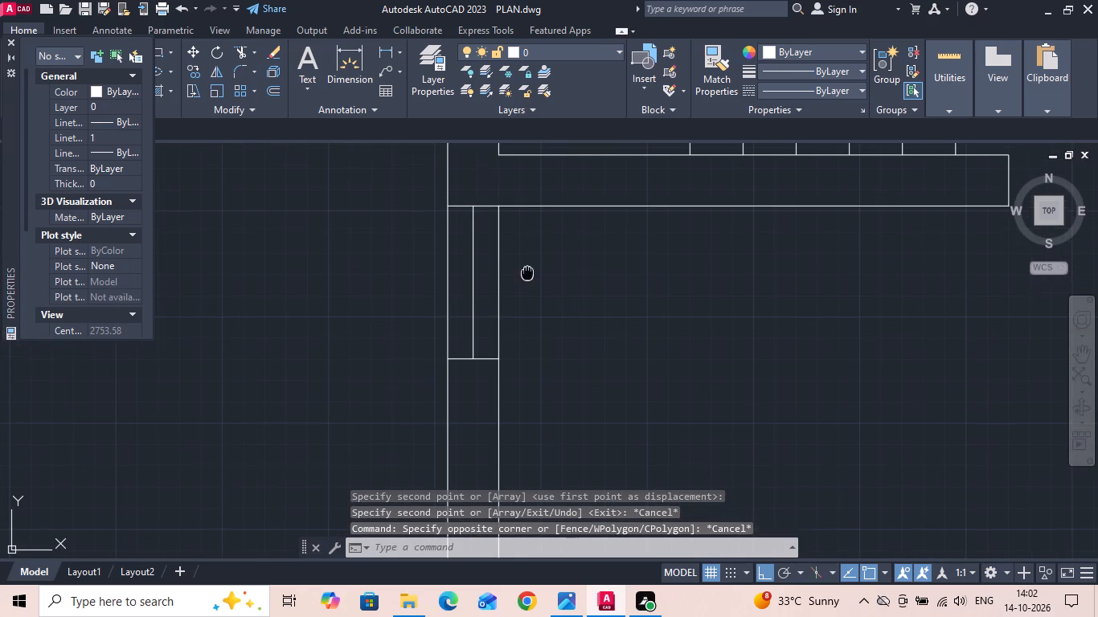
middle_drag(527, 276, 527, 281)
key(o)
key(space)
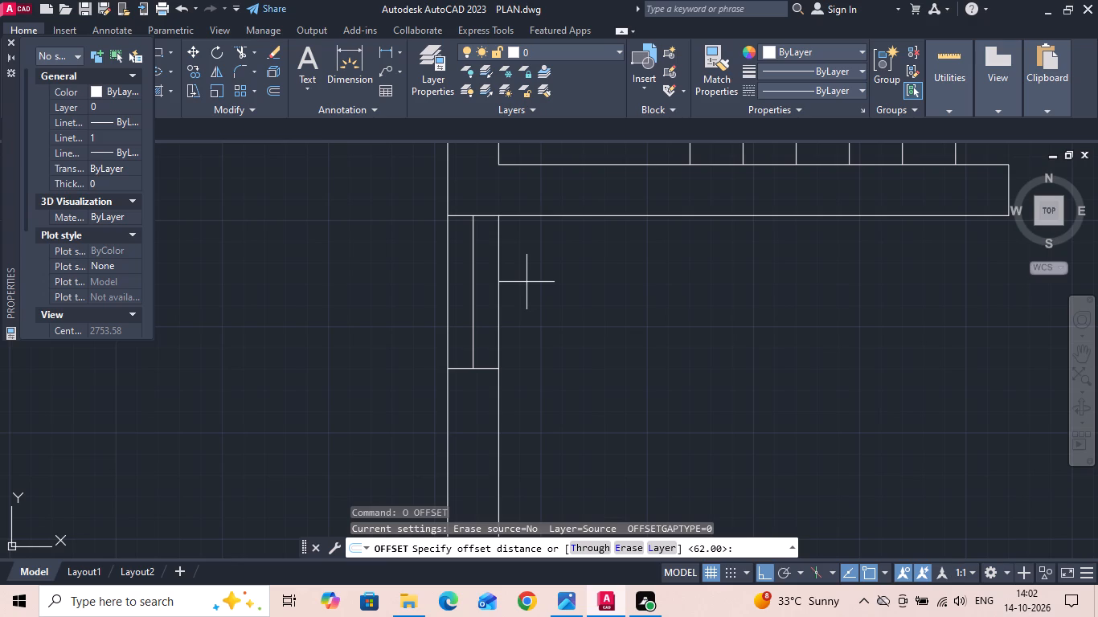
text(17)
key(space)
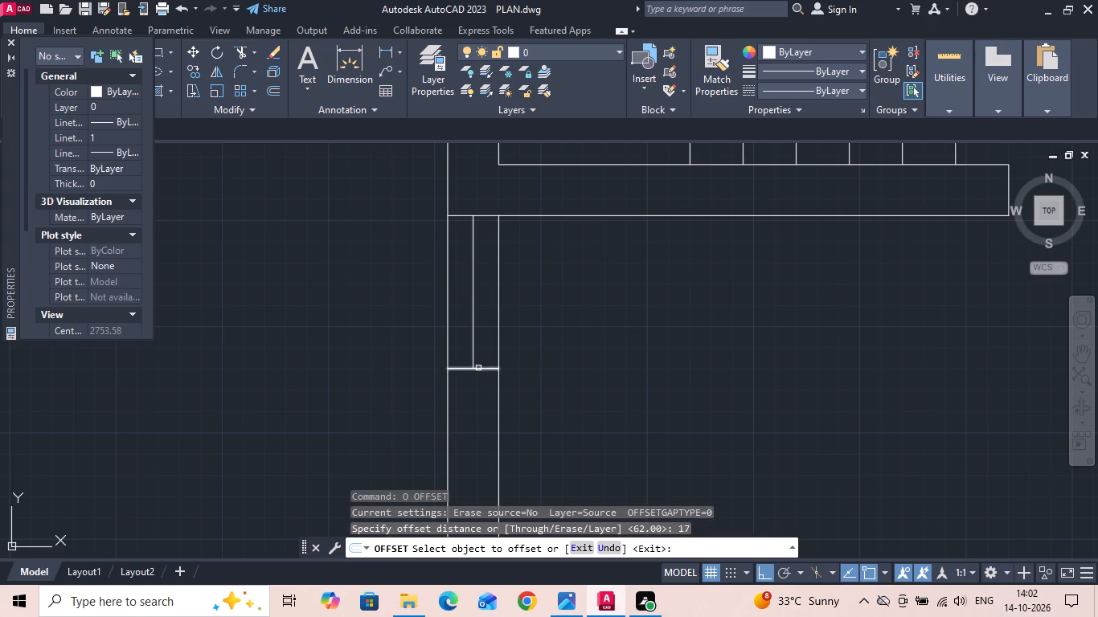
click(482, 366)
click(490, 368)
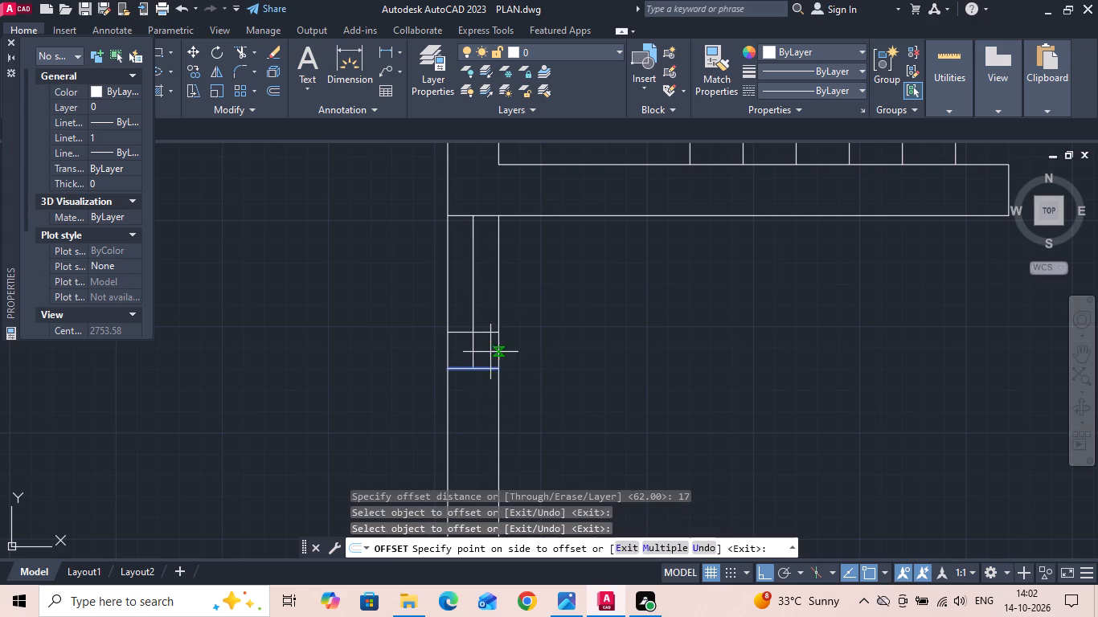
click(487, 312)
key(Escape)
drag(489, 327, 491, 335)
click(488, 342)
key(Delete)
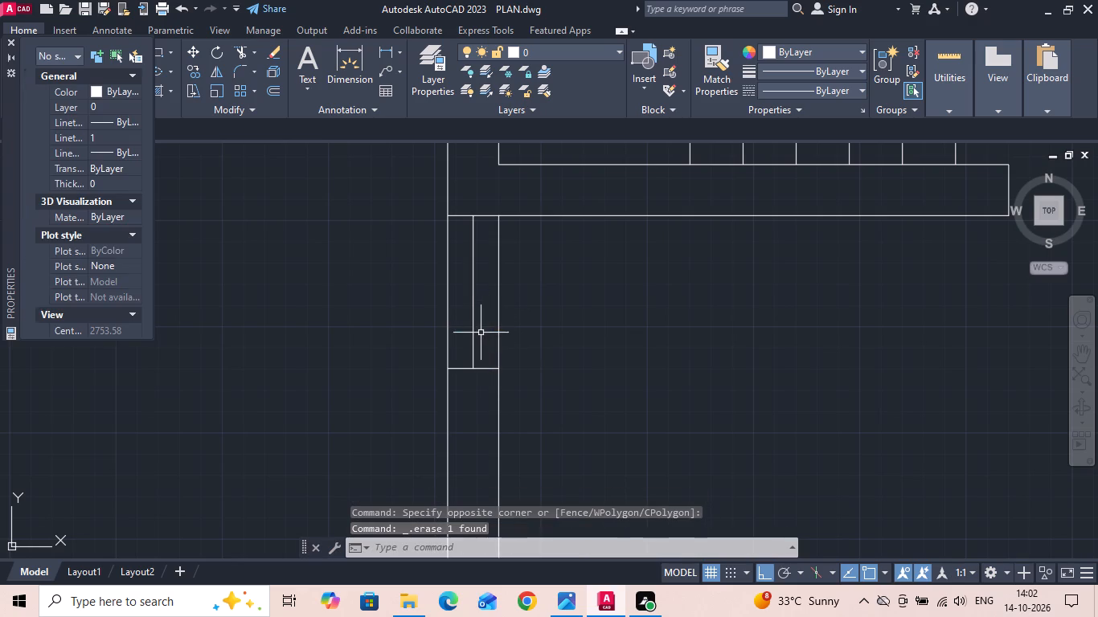
Offset the copied window's south edge 55 northward and trim away the centre line and old edge beyond the new line.
text(O)
key(space)
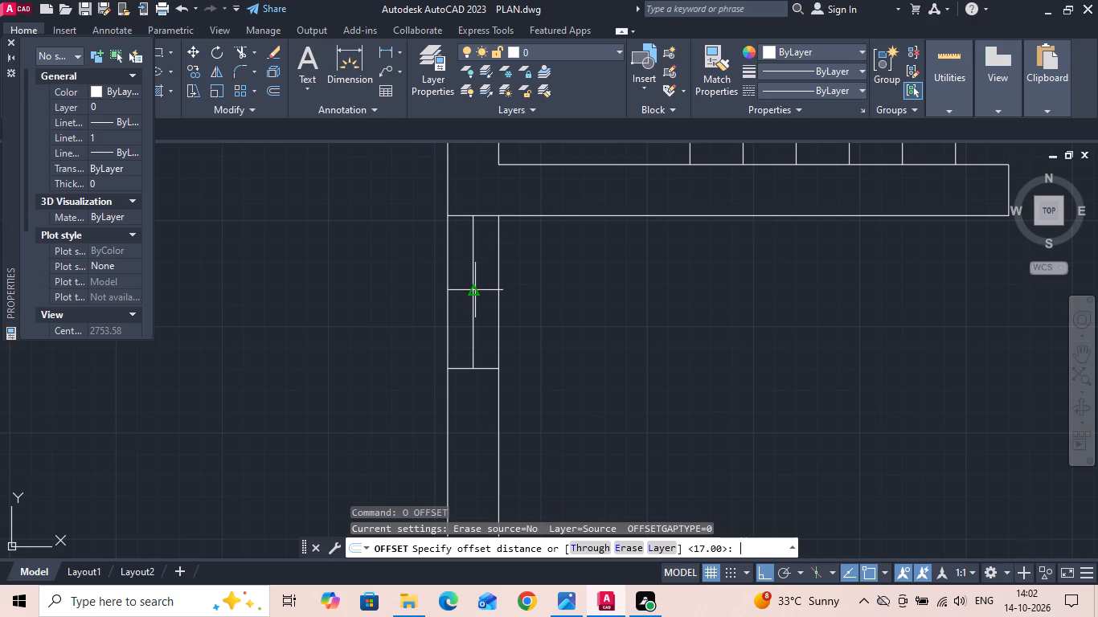
text(55)
key(space)
click(492, 366)
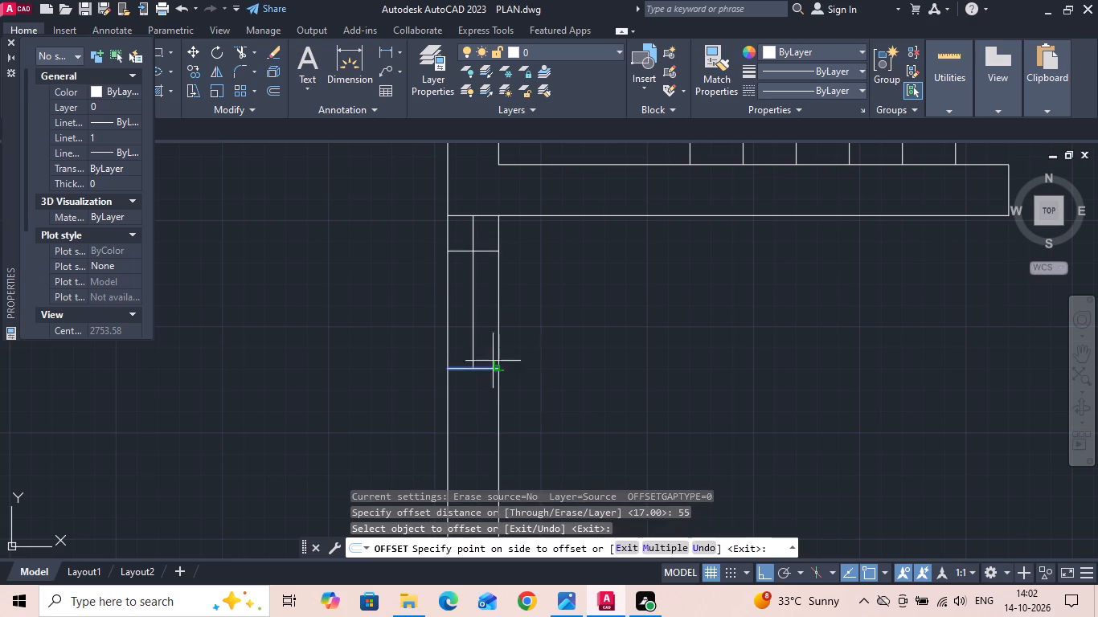
click(493, 329)
key(Escape)
key(t)
key(r)
key(space)
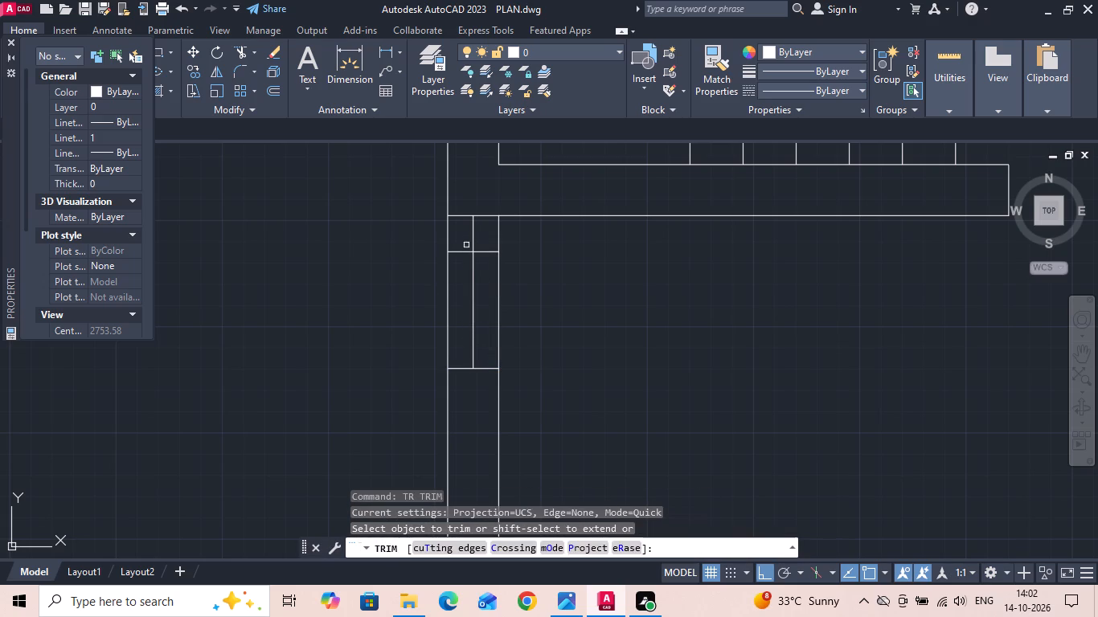
drag(466, 245, 481, 210)
key(Escape)
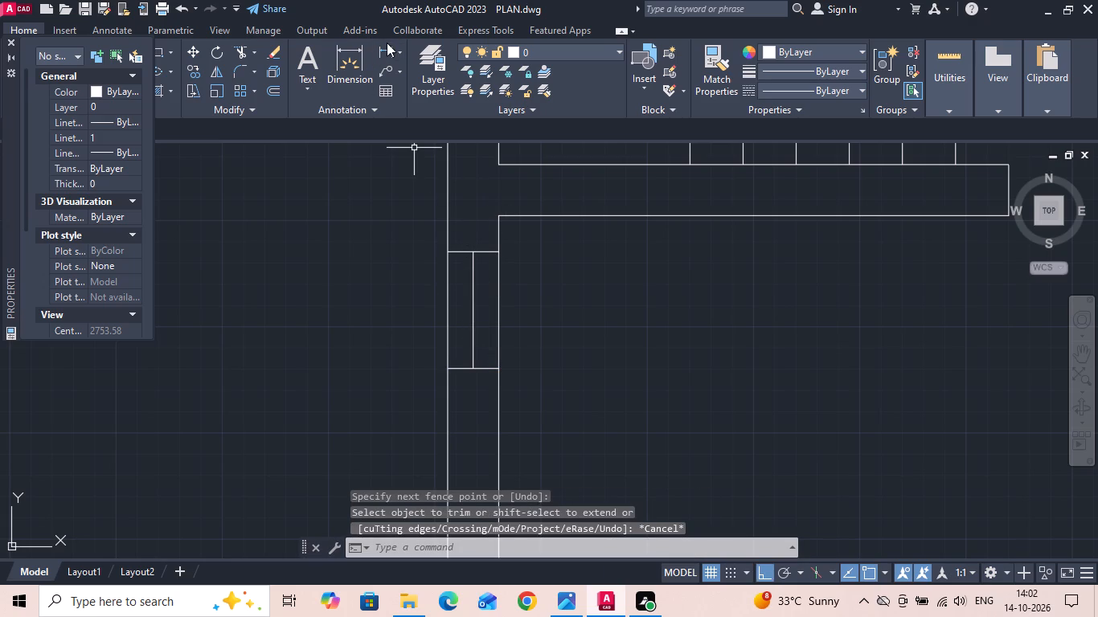
Measure the length of the resized window in the southwest bedroom's west wall, without leaving a dimension.
click(387, 43)
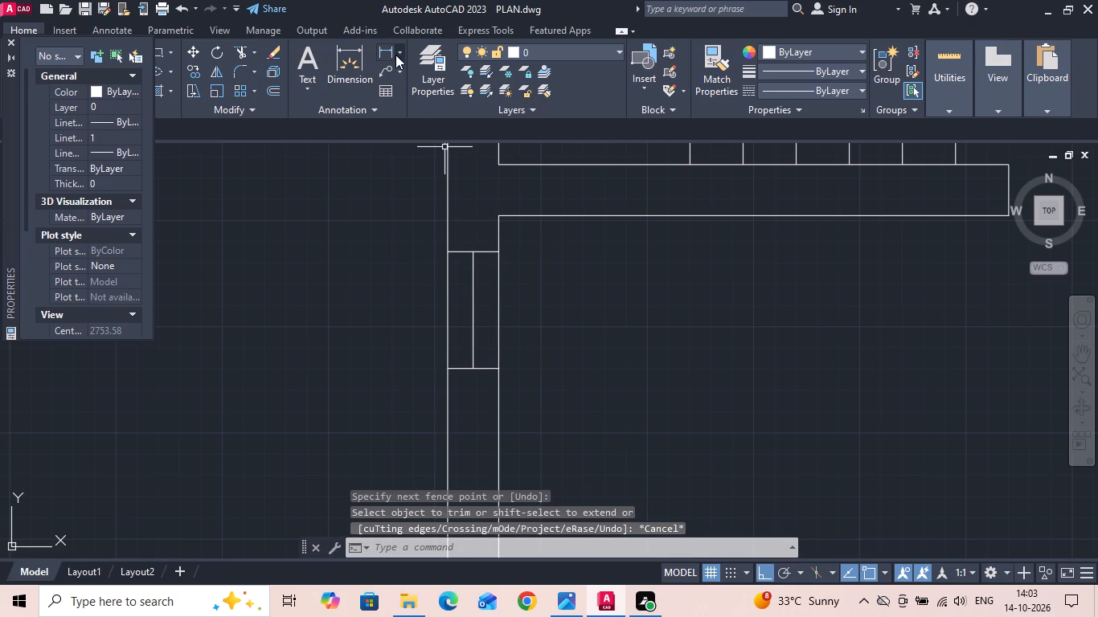
click(385, 52)
drag(504, 252, 504, 259)
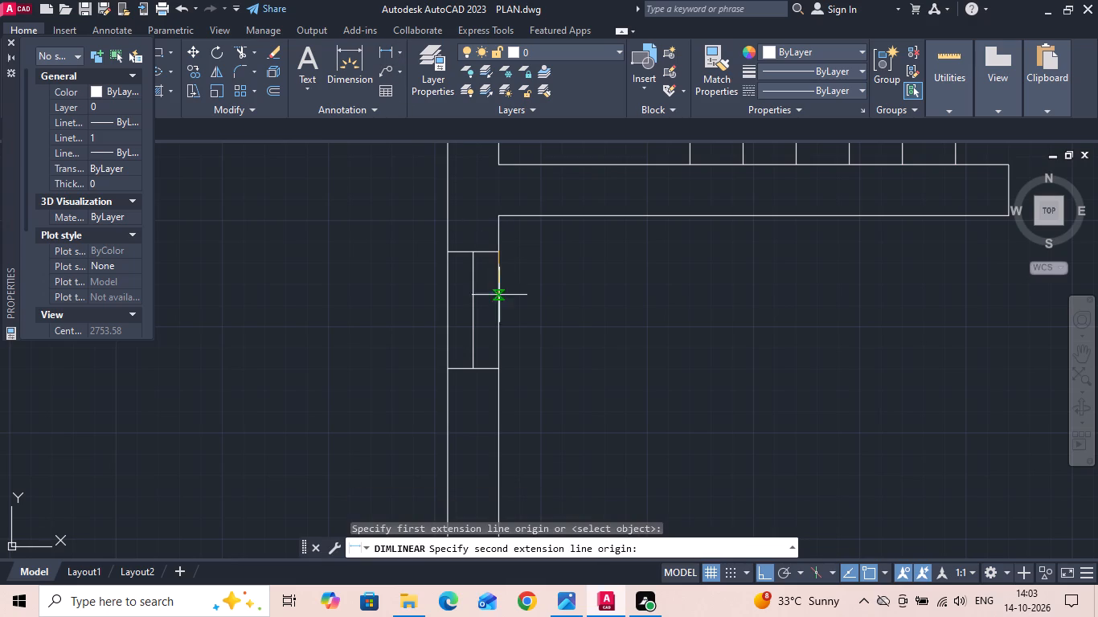
click(495, 368)
key(Escape)
Measure on the reference image the distance from the southwest bedroom's inner northwest corner to the northern W1 window.
scroll(520, 283, down, 2)
scroll(551, 350, down, 2)
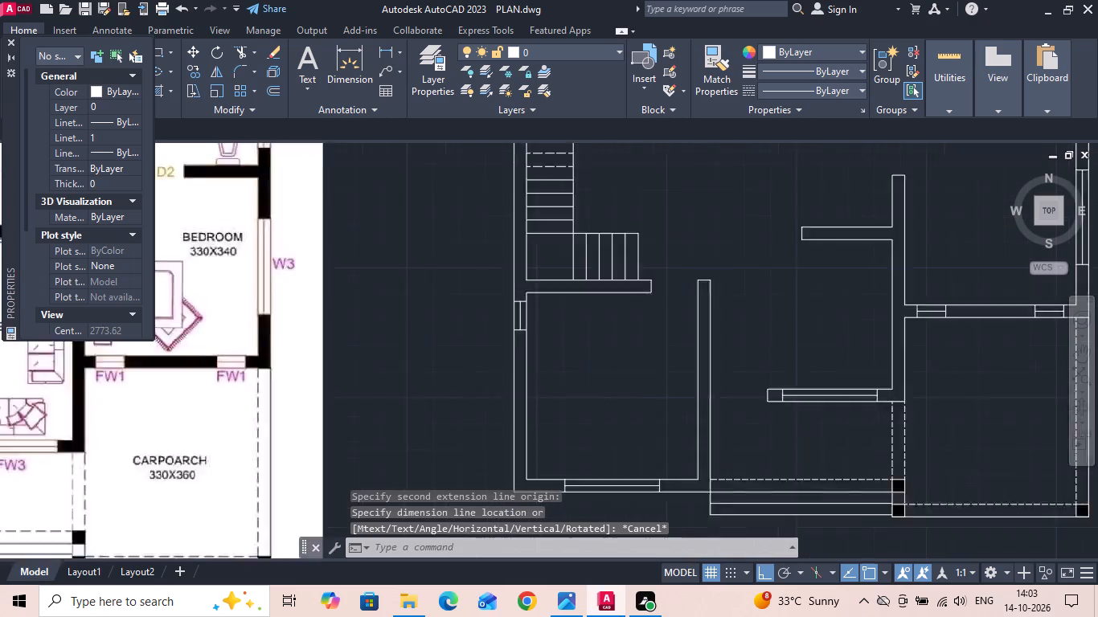
scroll(553, 353, down, 1)
scroll(47, 498, up, 1)
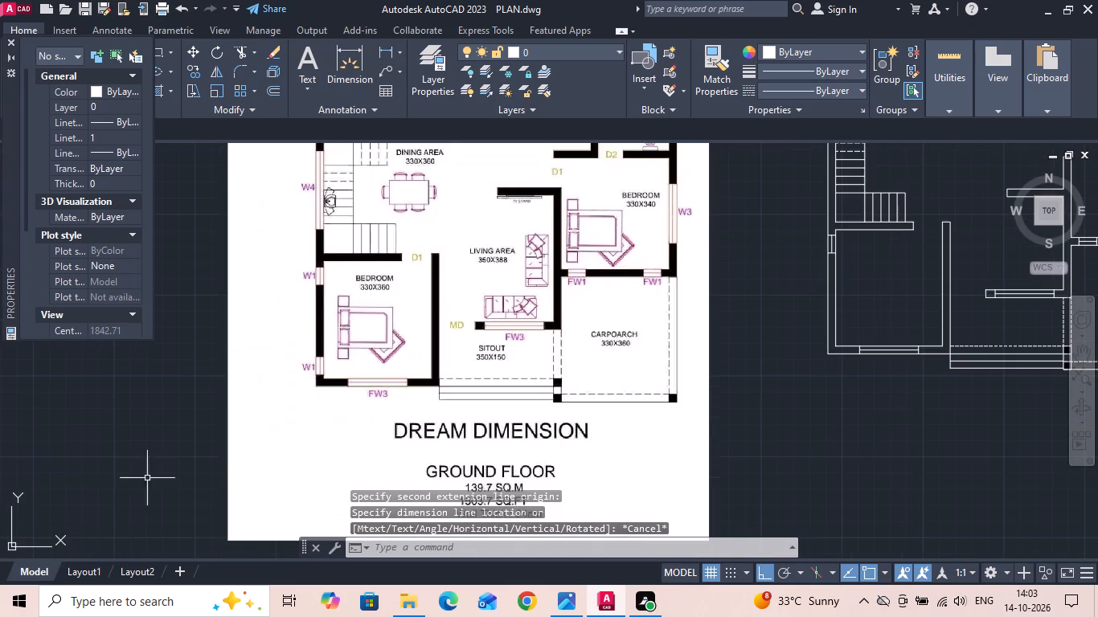
scroll(318, 393, up, 1)
scroll(293, 403, down, 2)
scroll(435, 314, up, 2)
scroll(577, 318, down, 1)
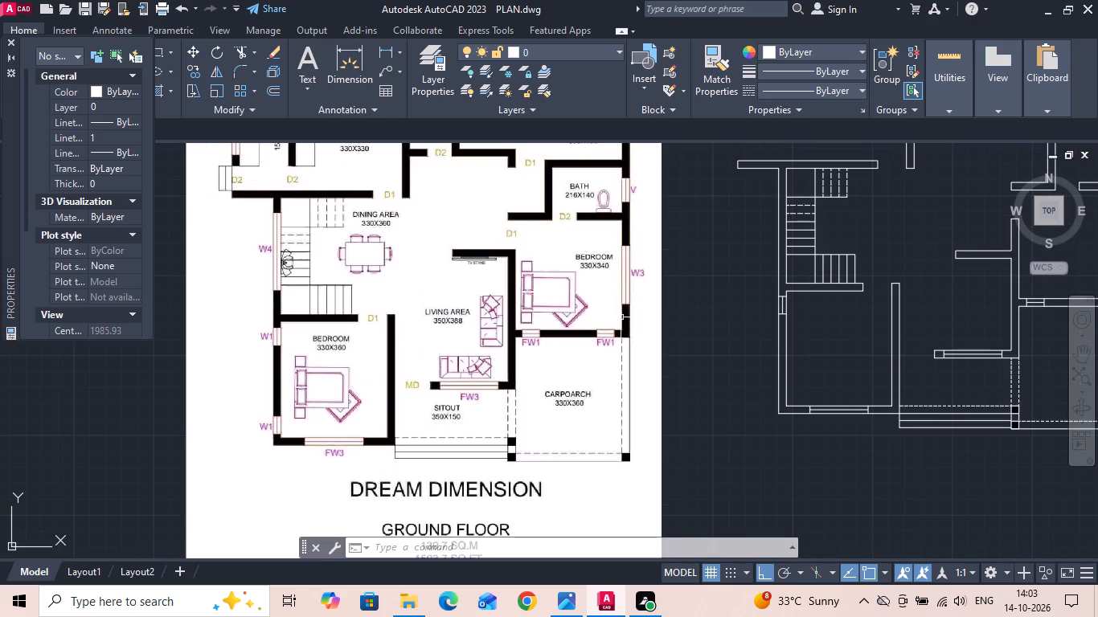
scroll(212, 329, up, 2)
scroll(435, 308, up, 3)
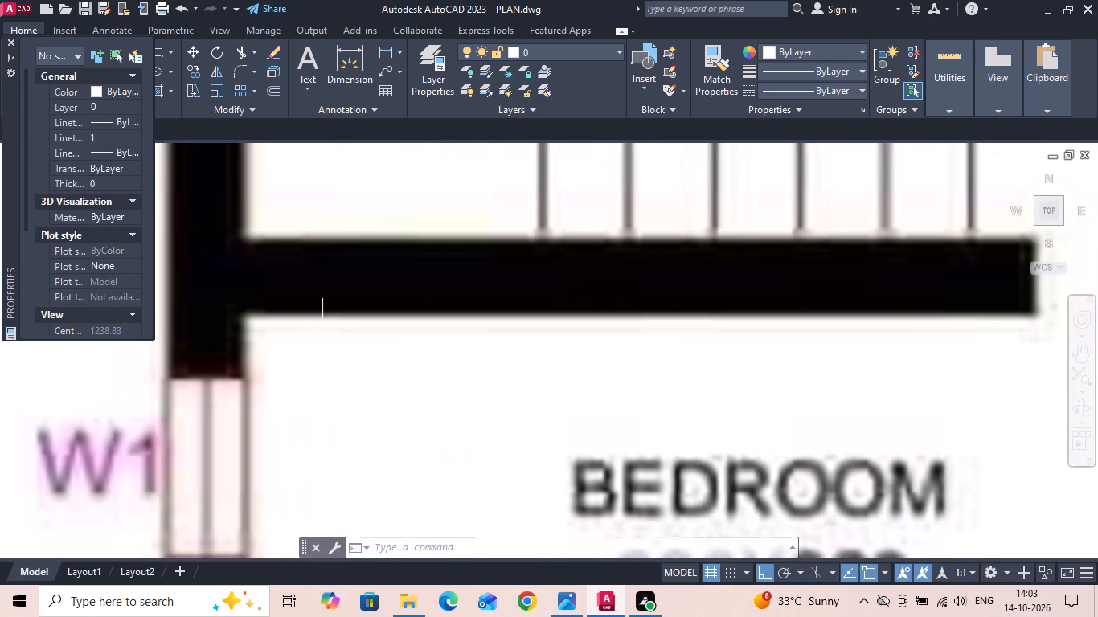
key(space)
click(245, 316)
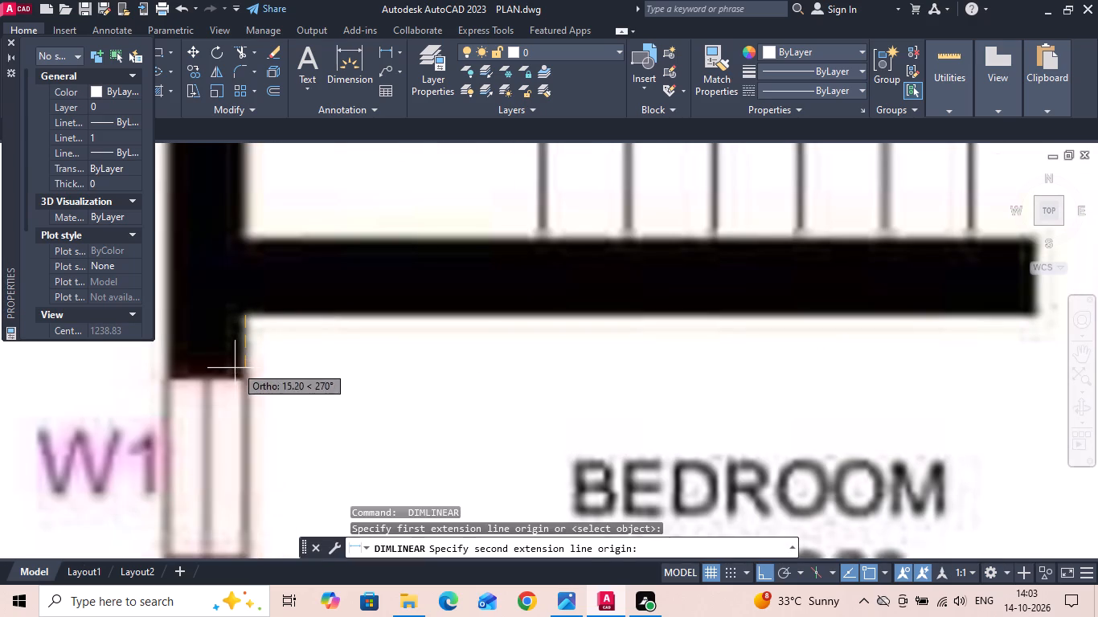
key(Escape)
Measure the gap in the drawn plan between the new west window's north edge and the southwest bedroom's inner northwest corner.
scroll(235, 370, down, 3)
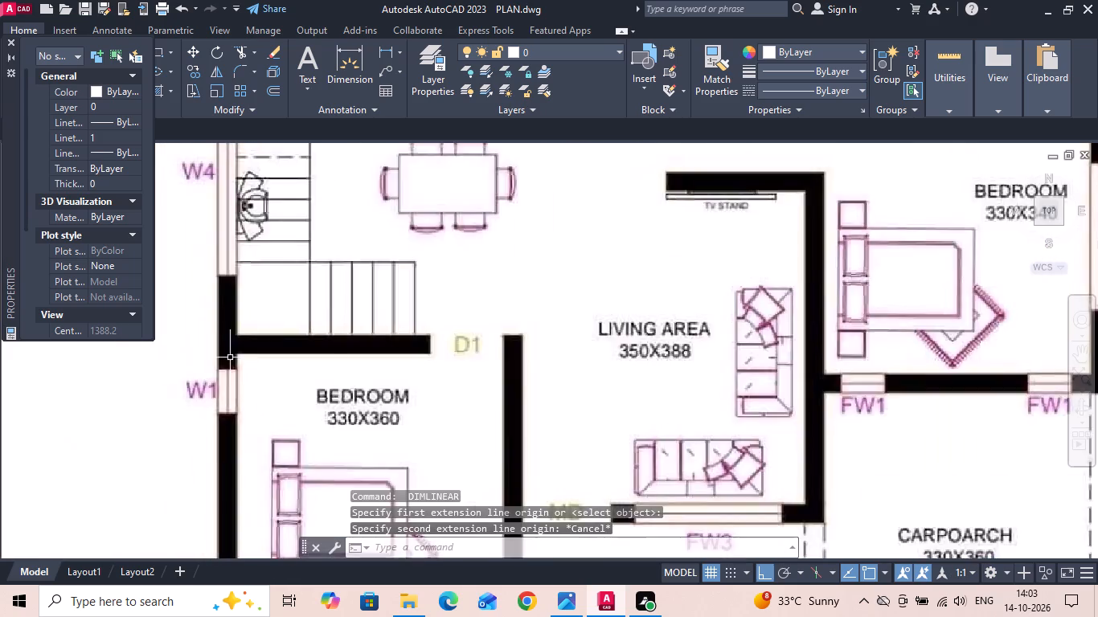
scroll(228, 353, down, 3)
scroll(590, 352, up, 2)
scroll(440, 319, up, 3)
key(space)
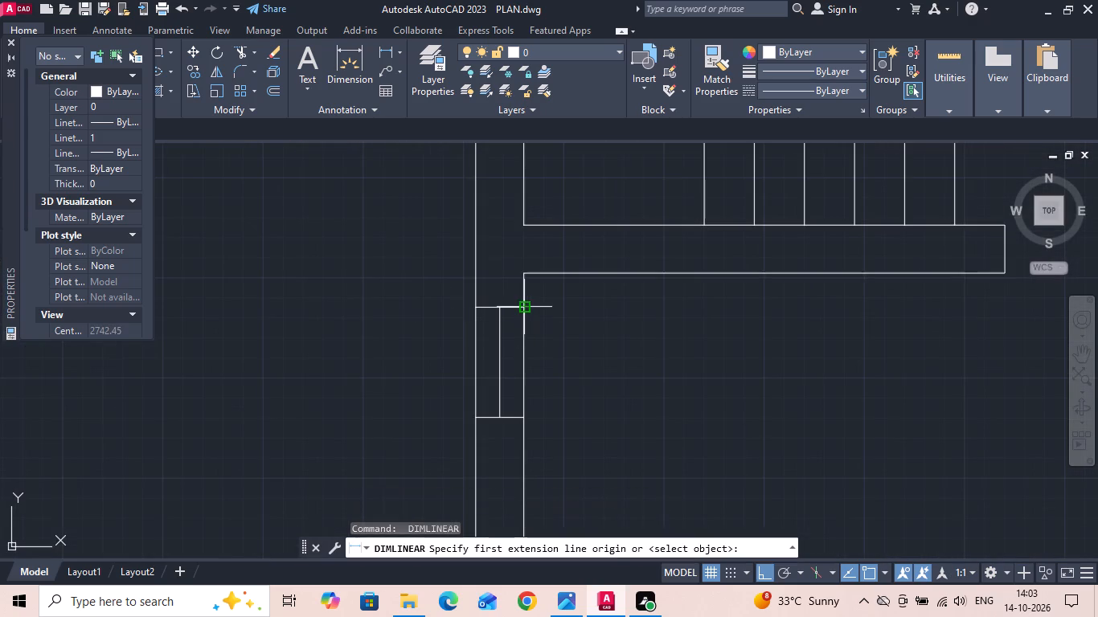
click(526, 308)
click(524, 277)
key(Escape)
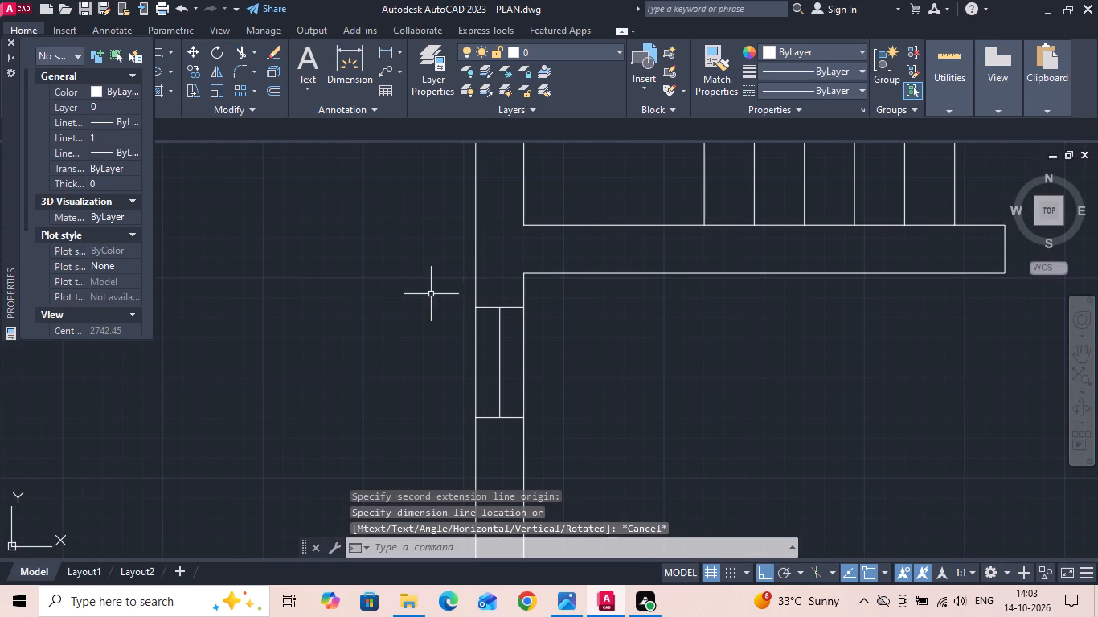
Move the southwest bedroom's west window, with both edges and its centre line, 3 southward along the wall.
drag(431, 294, 449, 329)
click(594, 424)
key(m)
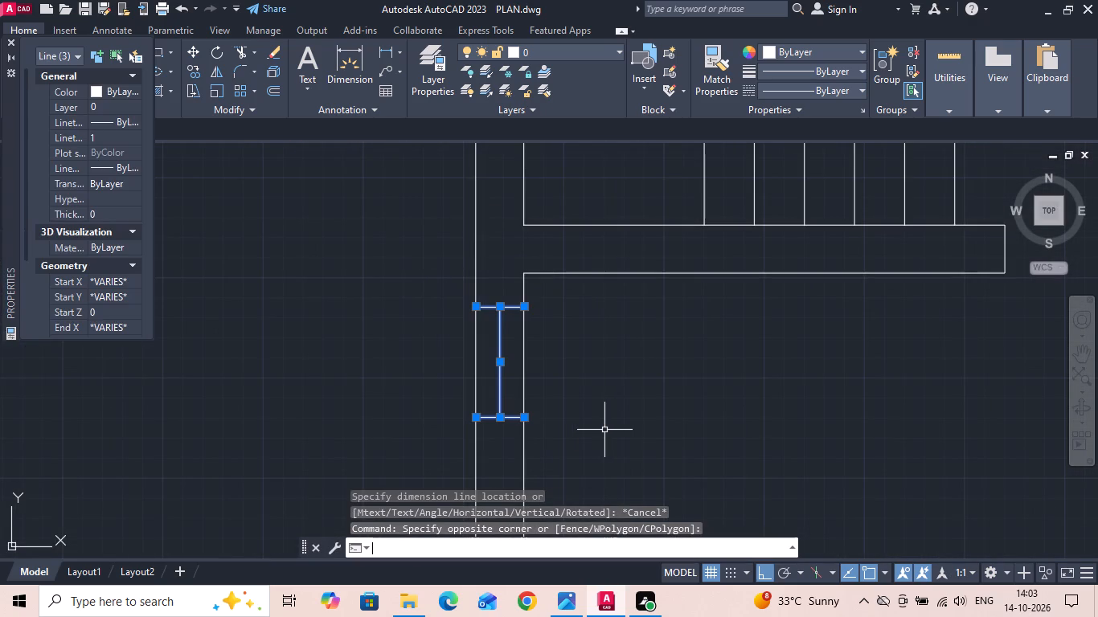
key(space)
drag(604, 368, 604, 397)
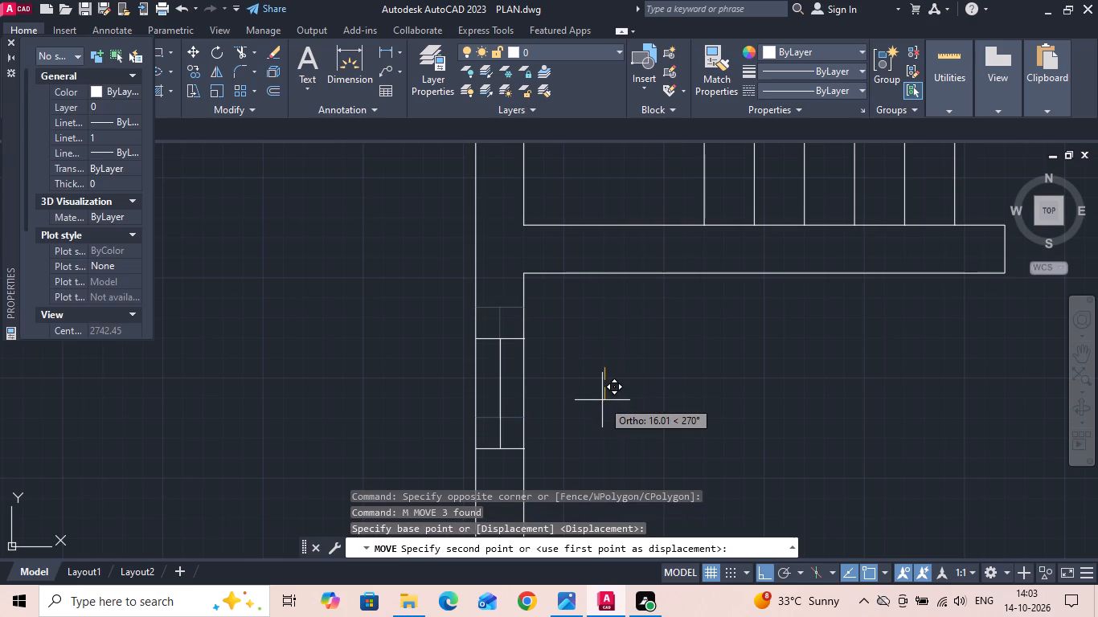
text(3)
key(space)
Mirror the west window about a horizontal line through the midpoint of the southwest bedroom's west wall, keeping the original.
drag(453, 307, 462, 331)
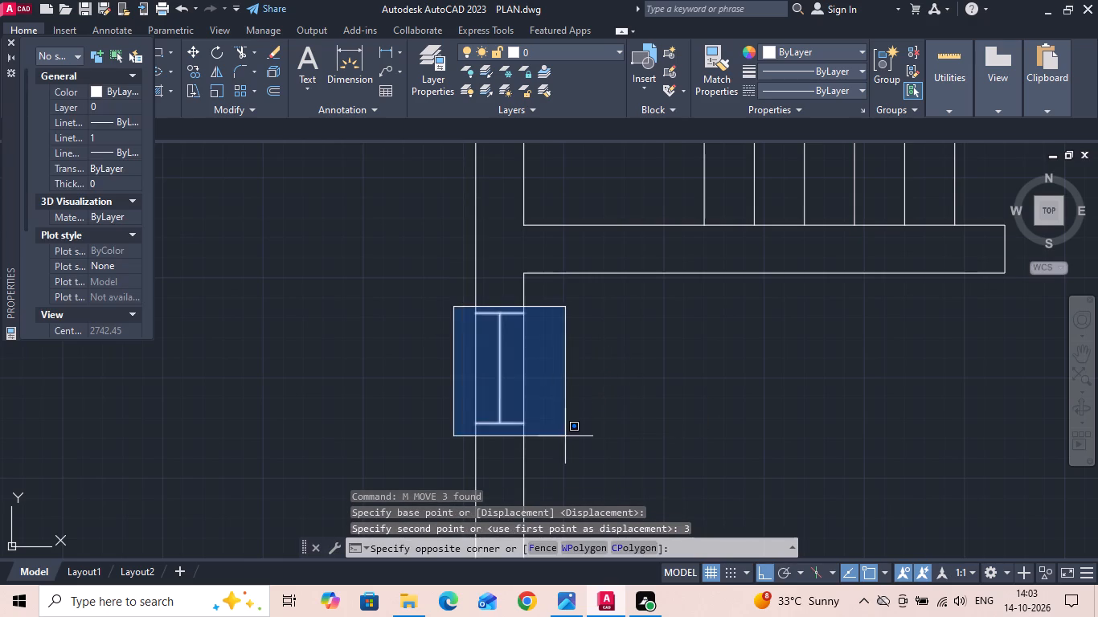
click(566, 437)
scroll(502, 288, down, 2)
middle_drag(574, 387, 582, 313)
text(MI)
key(space)
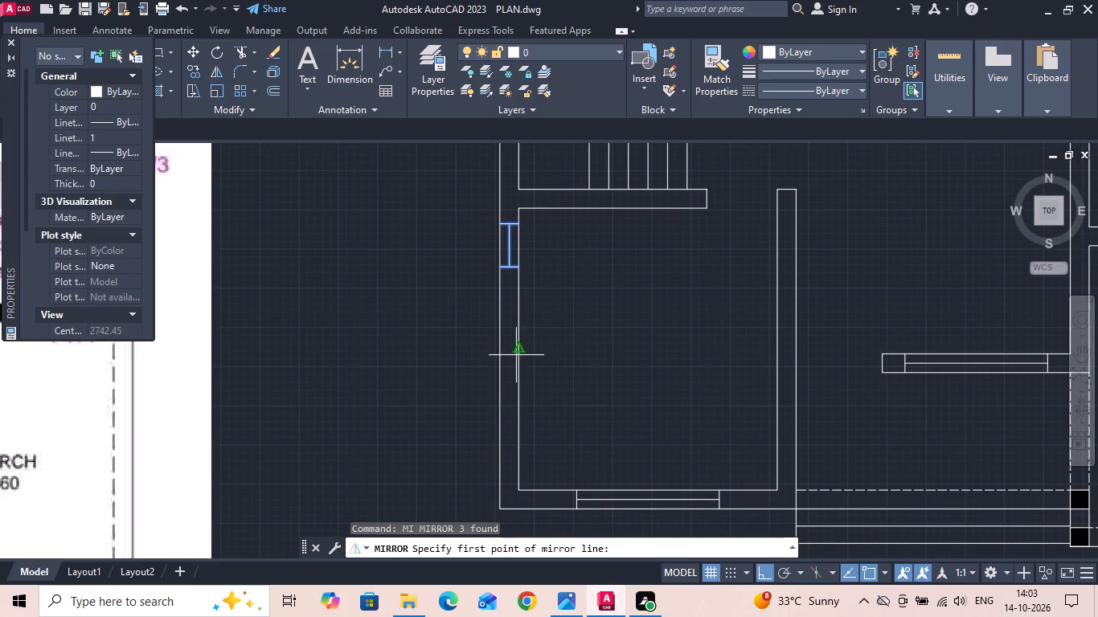
click(516, 348)
click(420, 345)
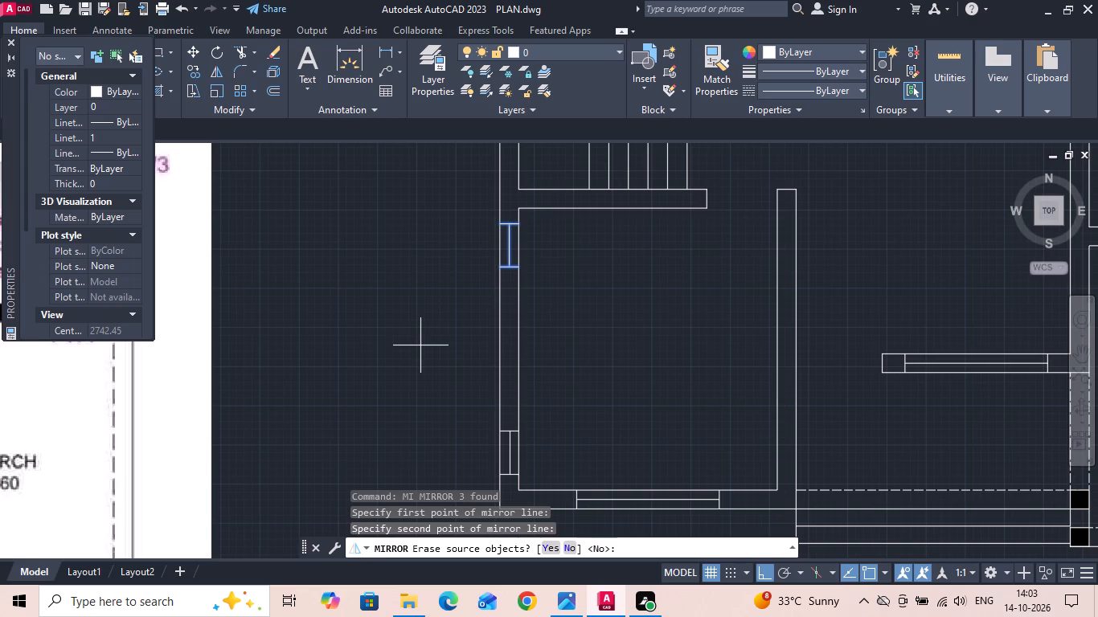
text(N)
key(space)
scroll(536, 345, down, 2)
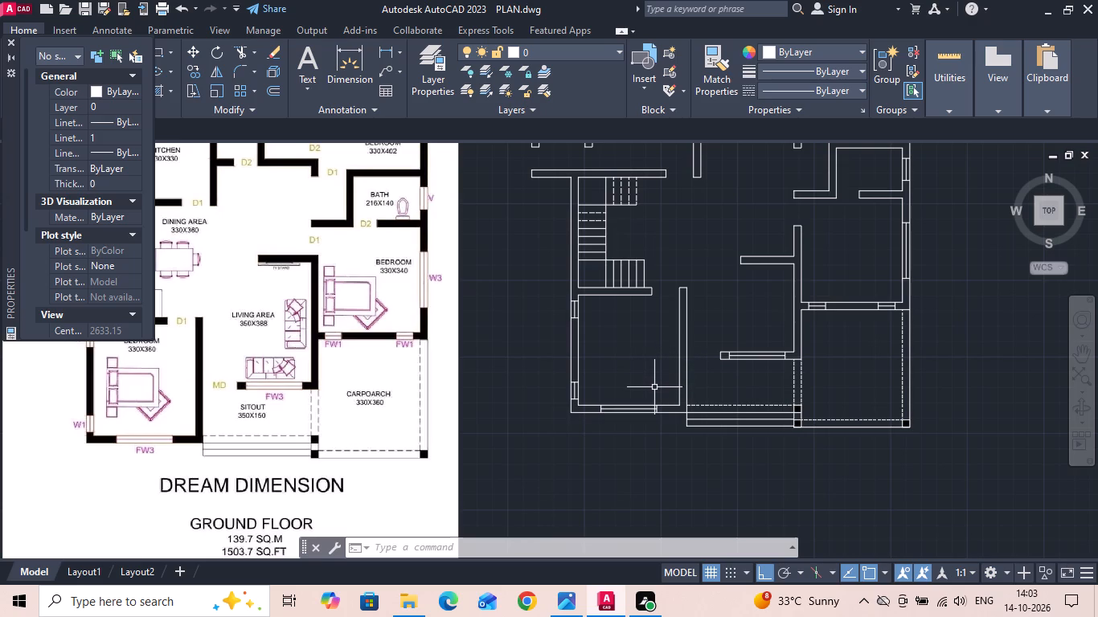
key(Escape)
Save the drawing.
key(ctrl+s)
key(ctrl+s)
key(ctrl+s)
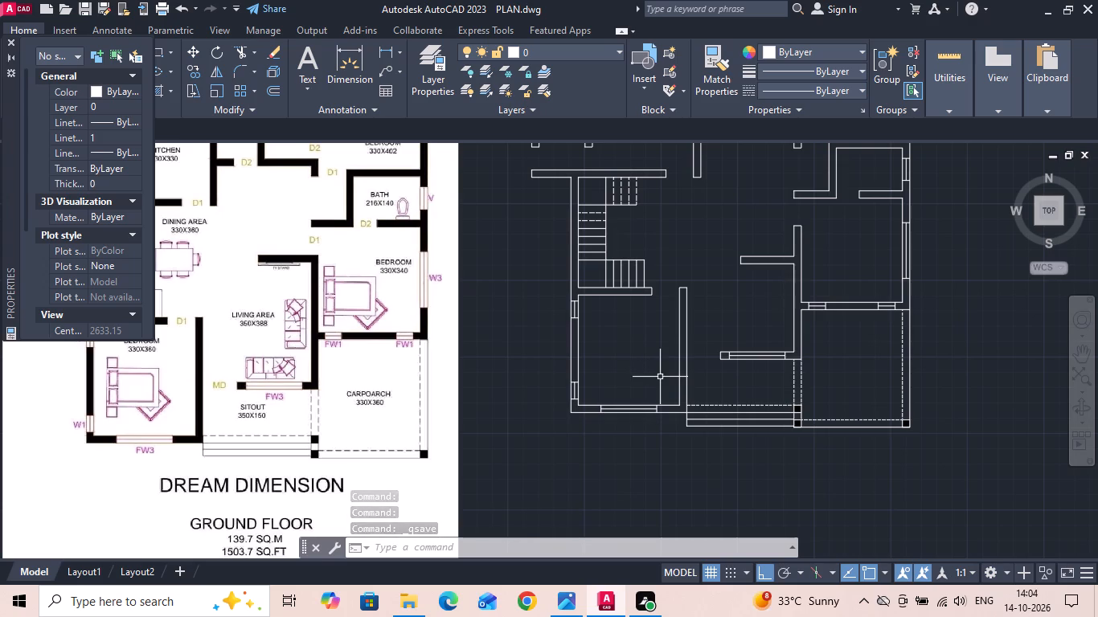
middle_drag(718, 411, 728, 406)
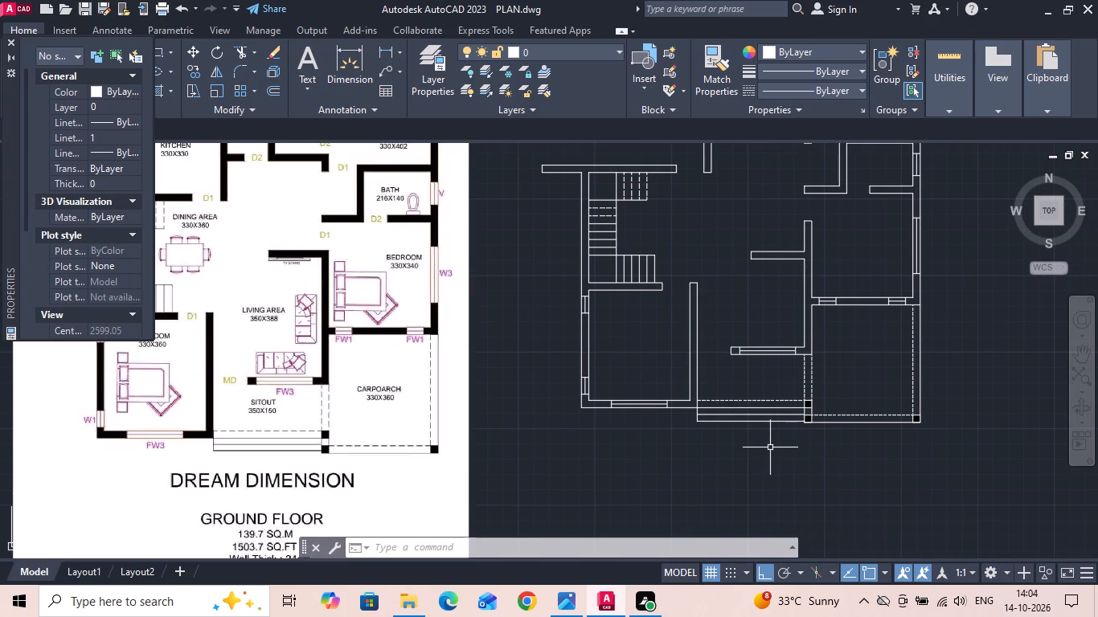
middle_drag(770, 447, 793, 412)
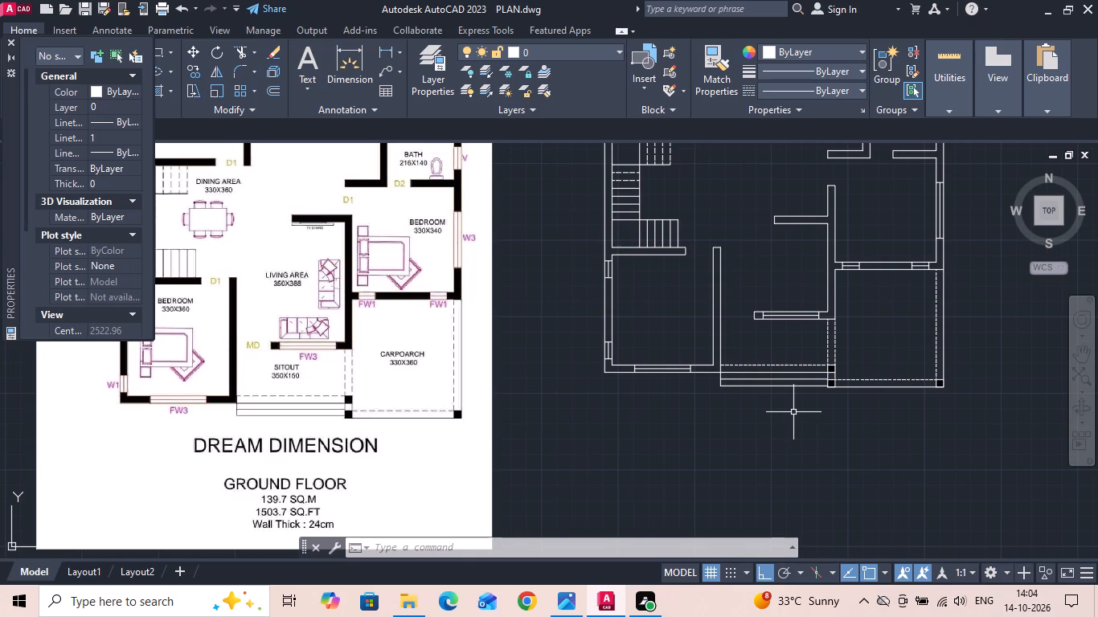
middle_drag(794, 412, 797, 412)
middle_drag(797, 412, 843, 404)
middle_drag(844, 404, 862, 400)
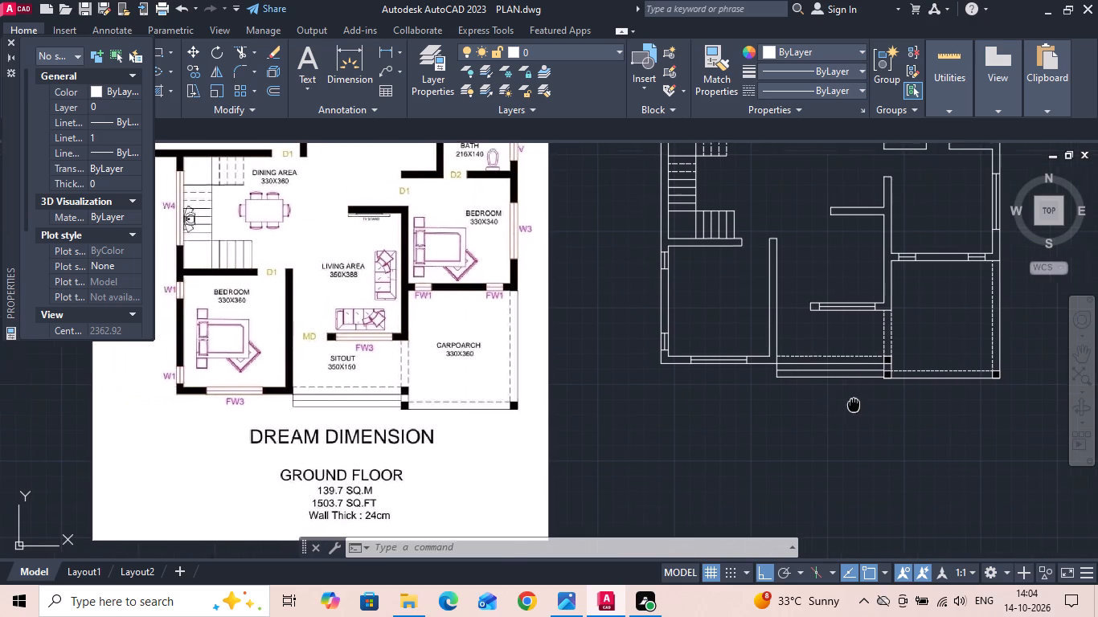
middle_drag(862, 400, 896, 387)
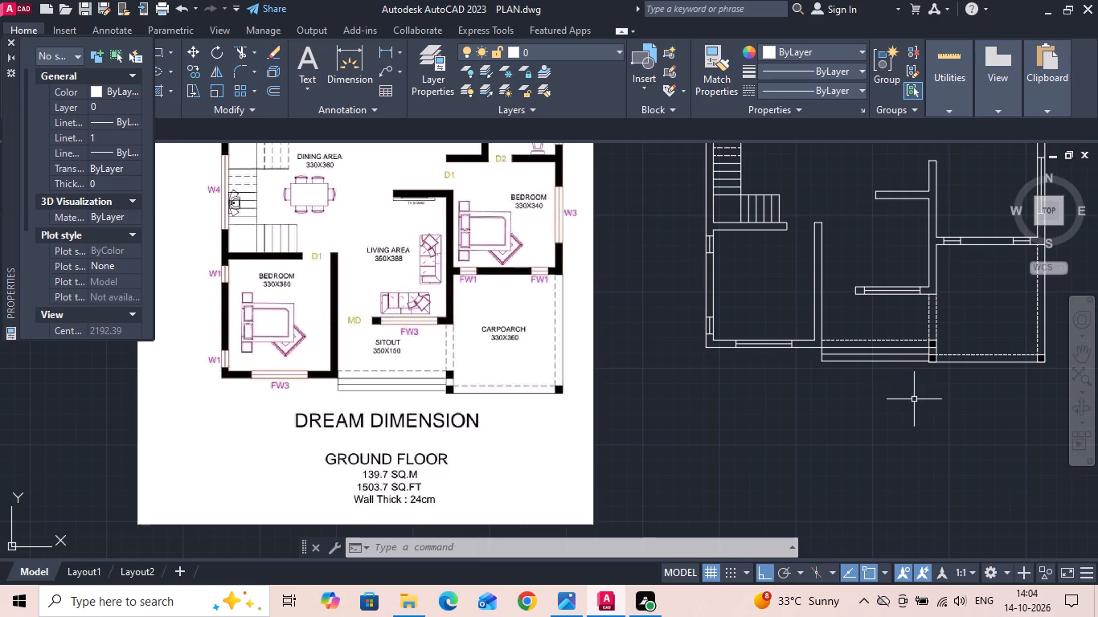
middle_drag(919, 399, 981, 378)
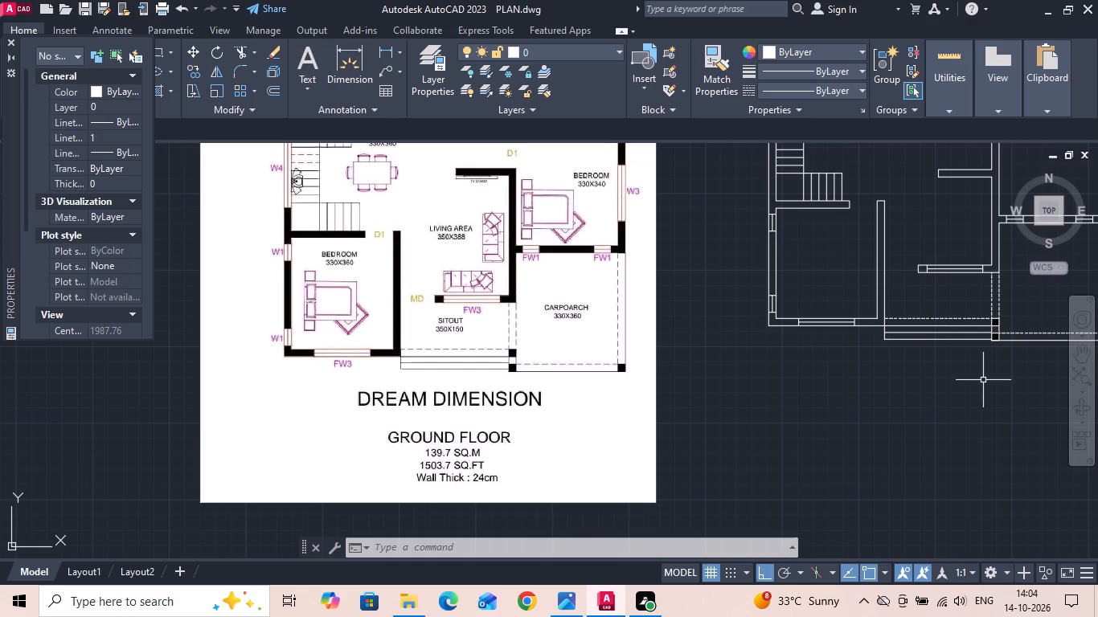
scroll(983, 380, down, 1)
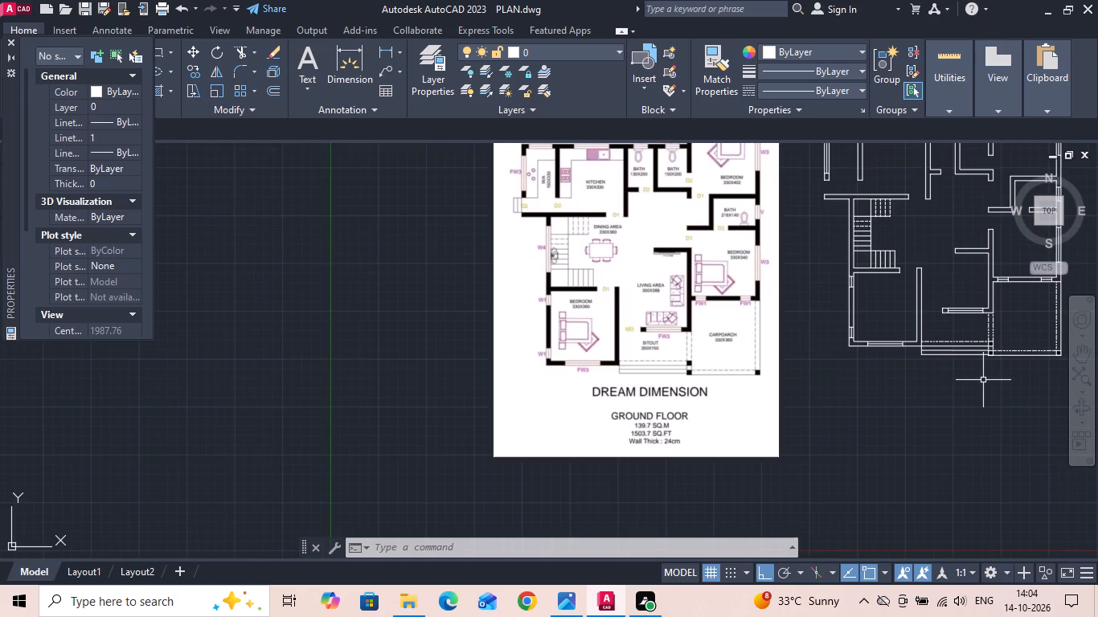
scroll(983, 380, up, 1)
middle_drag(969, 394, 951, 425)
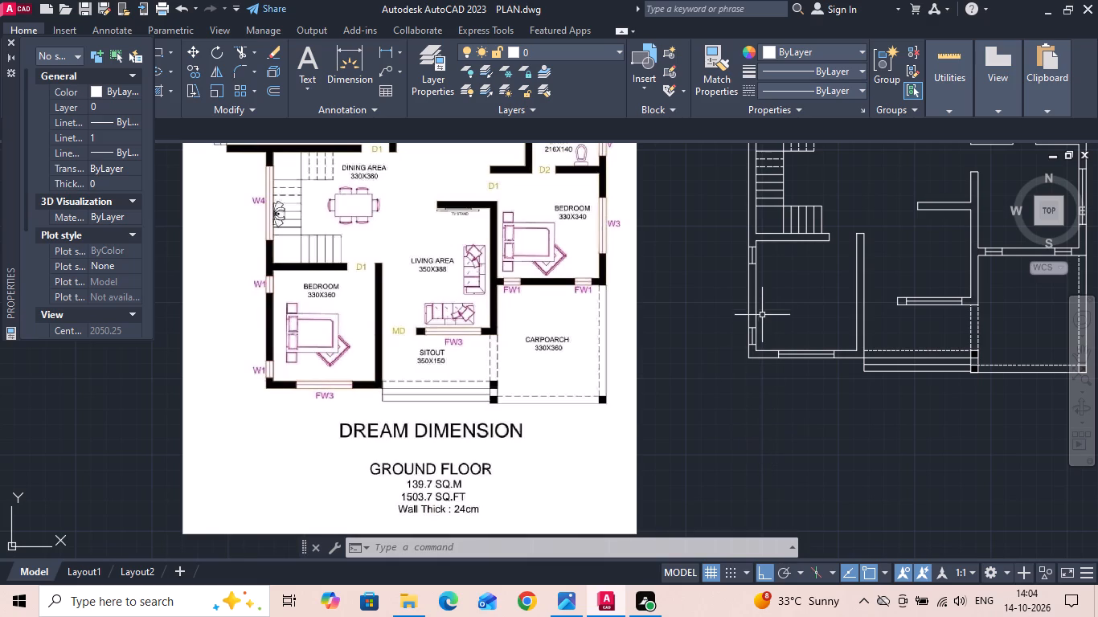
Copy the southwest bedroom's northern west-wall window straight north into the west wall beside the staircase.
scroll(772, 238, up, 3)
drag(729, 258, 707, 284)
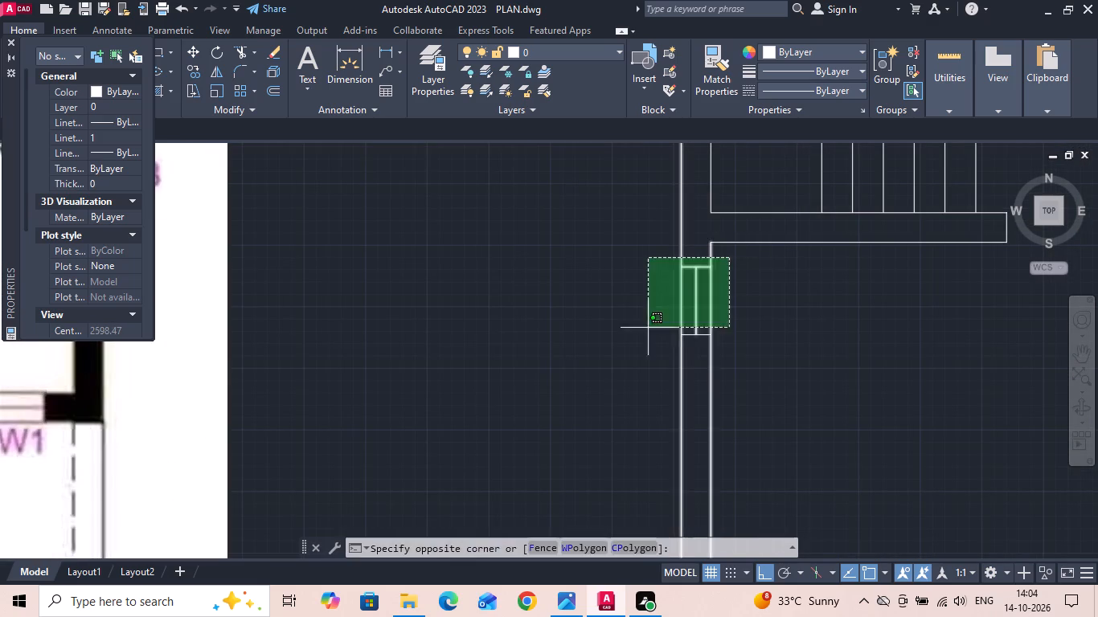
click(612, 350)
right_click(612, 350)
key(Escape)
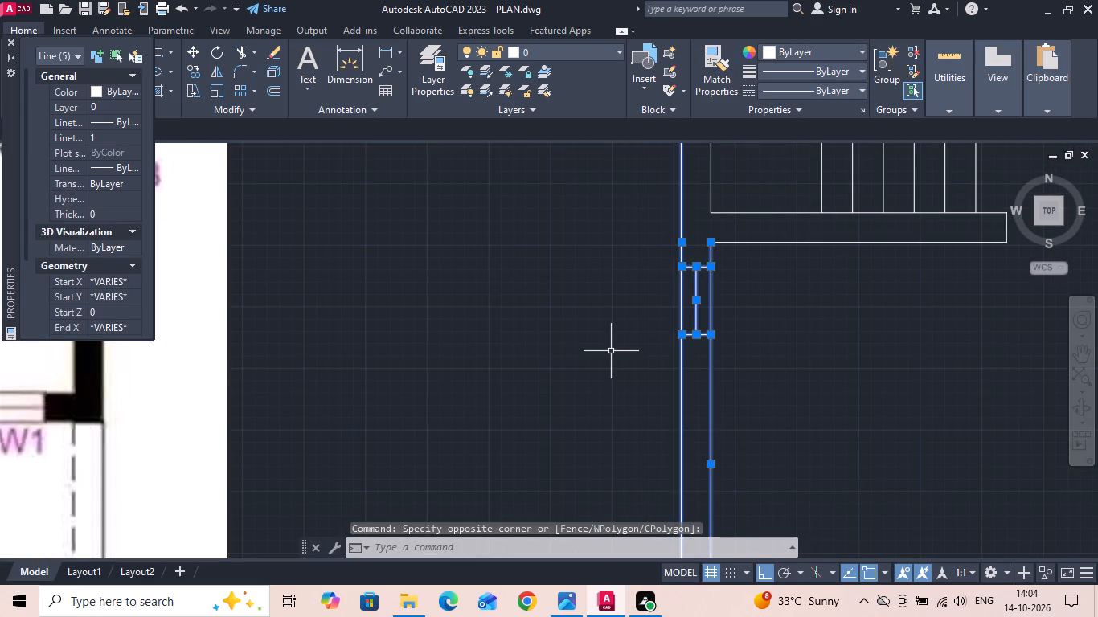
key(Escape)
drag(654, 251, 665, 288)
click(785, 382)
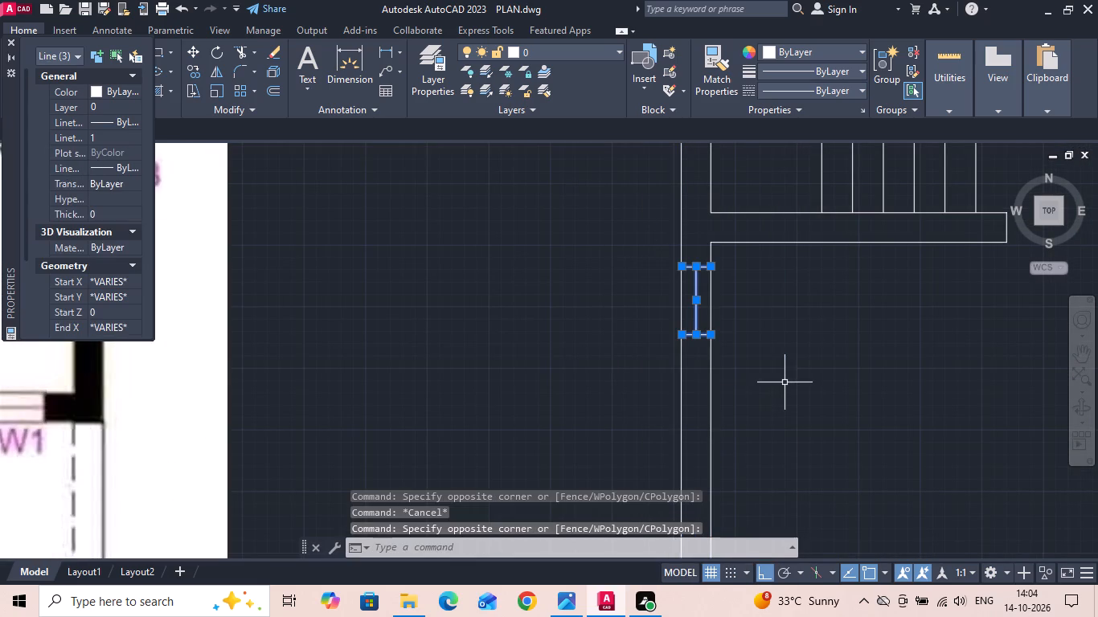
right_click(785, 382)
click(819, 325)
scroll(804, 464, down, 1)
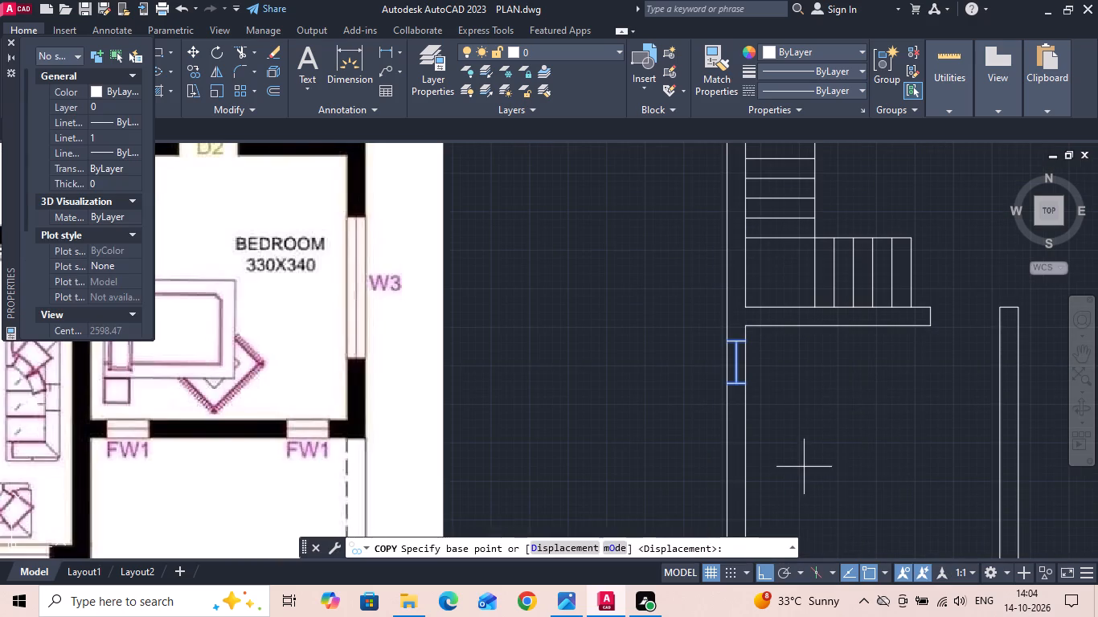
drag(805, 463, 814, 399)
middle_drag(817, 356, 824, 390)
scroll(824, 390, down, 1)
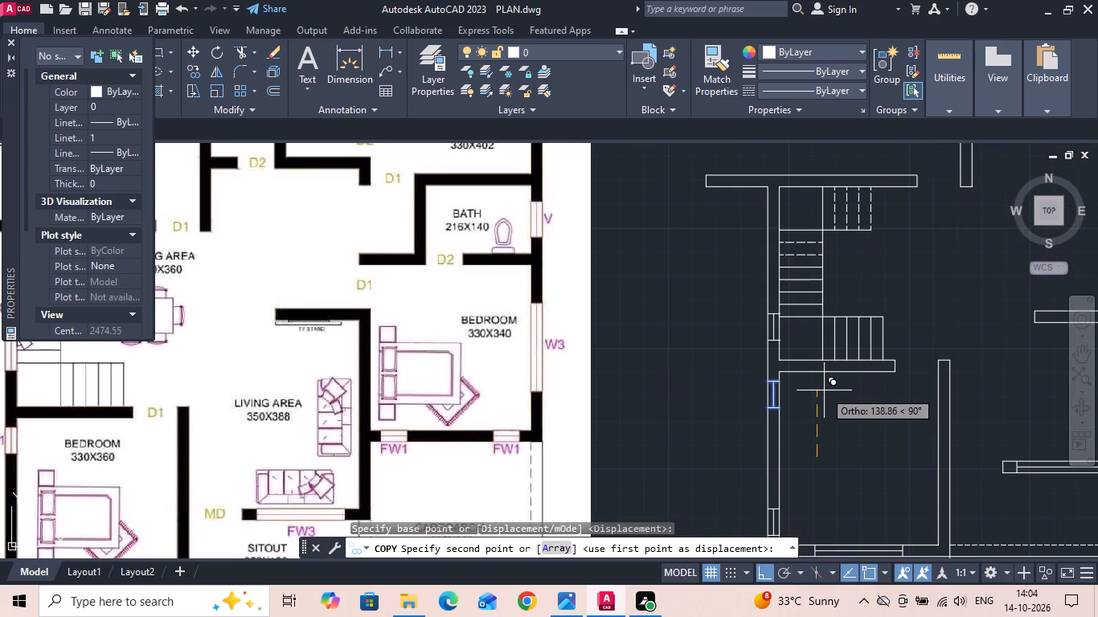
scroll(817, 368, up, 2)
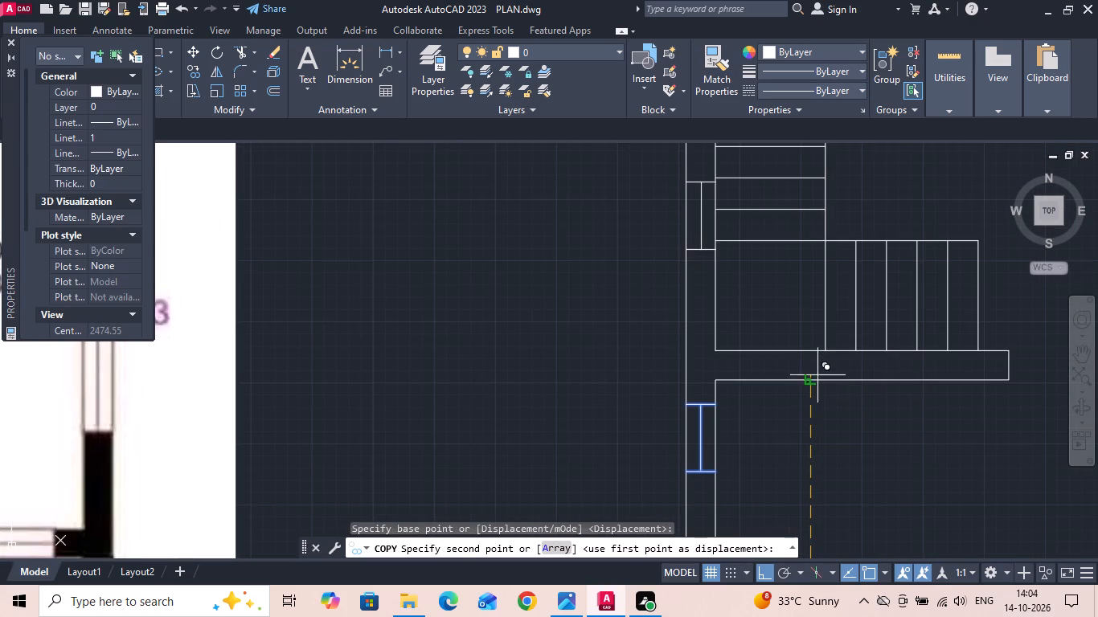
click(817, 385)
key(Escape)
Draw a horizontal line from the midpoint of the westernmost dashed stair riser in the upper flight westward across the west wall.
middle_drag(835, 426, 852, 536)
scroll(853, 536, down, 1)
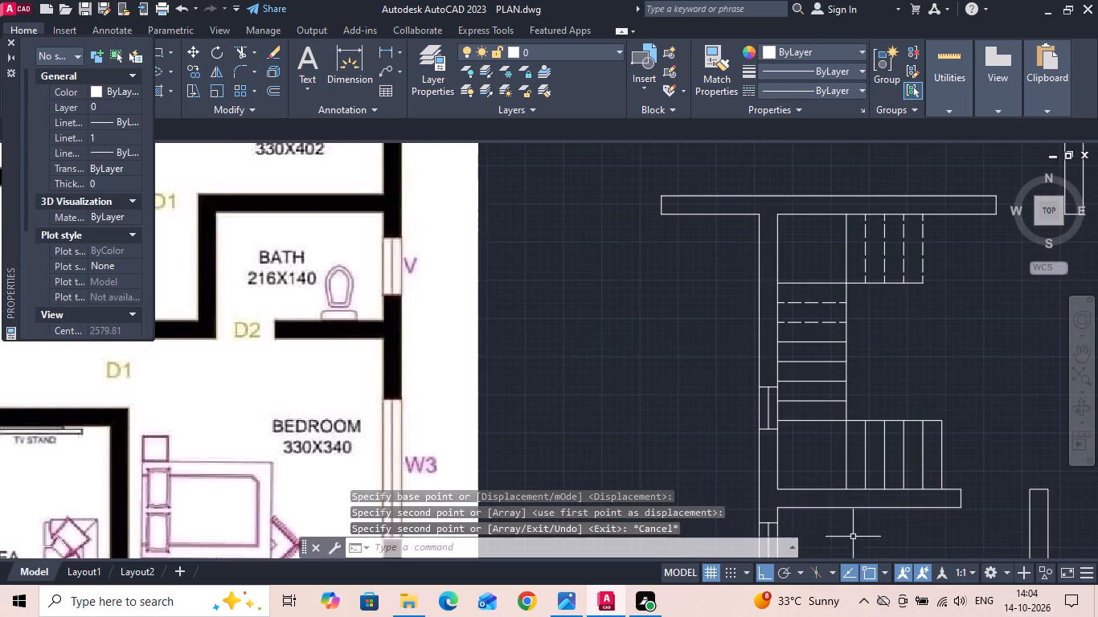
key(l)
key(space)
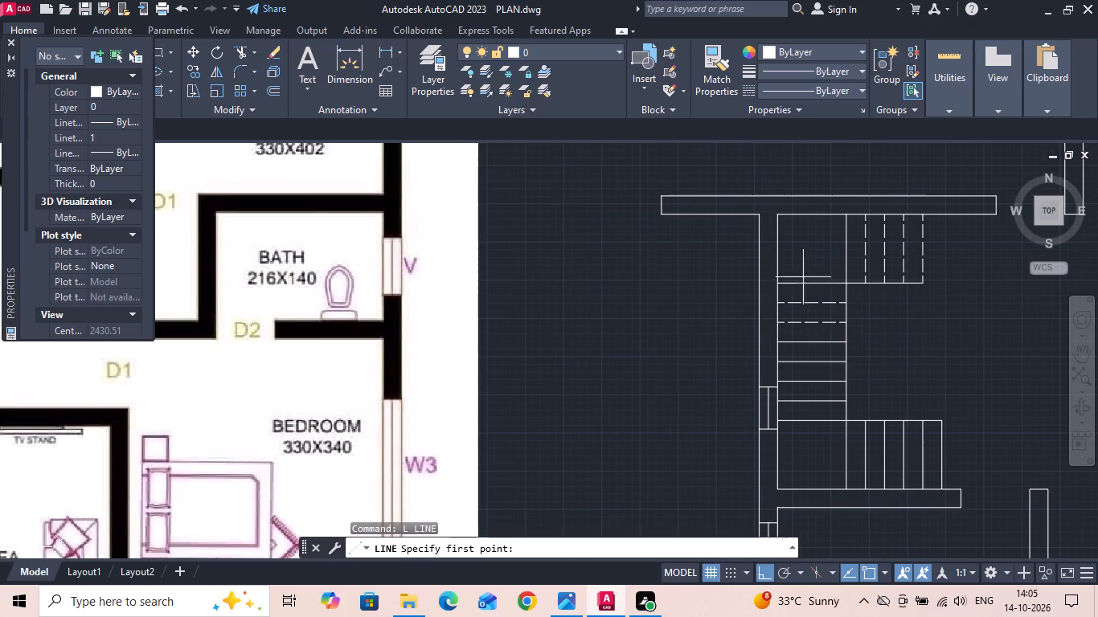
click(867, 246)
click(711, 253)
key(Escape)
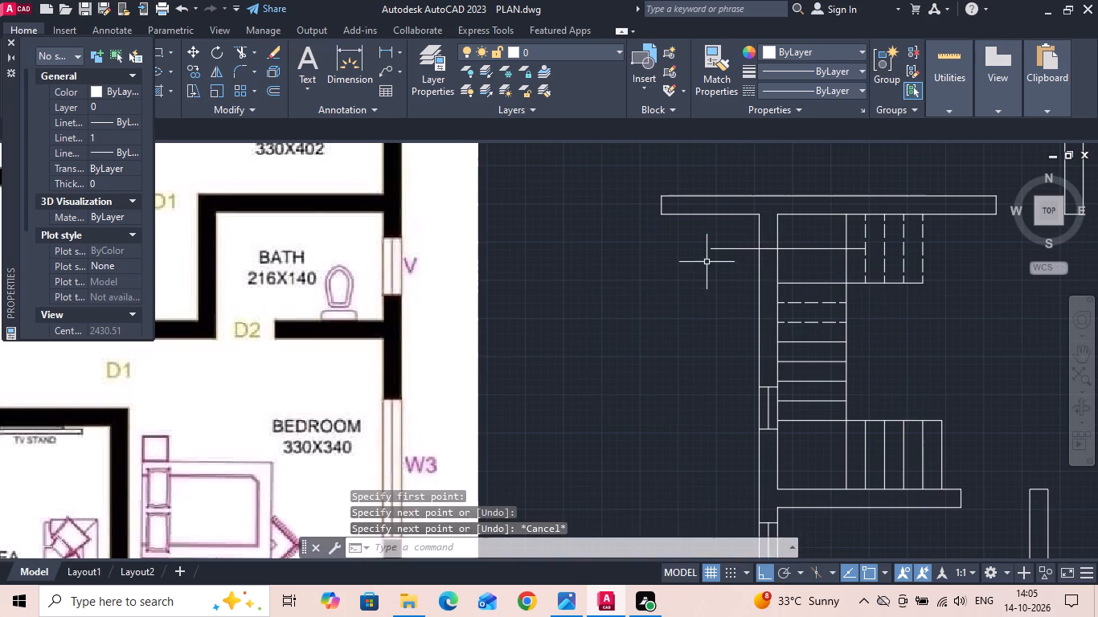
Extend the copied window's centre line north to the new horizontal line.
key(e)
key(x)
key(space)
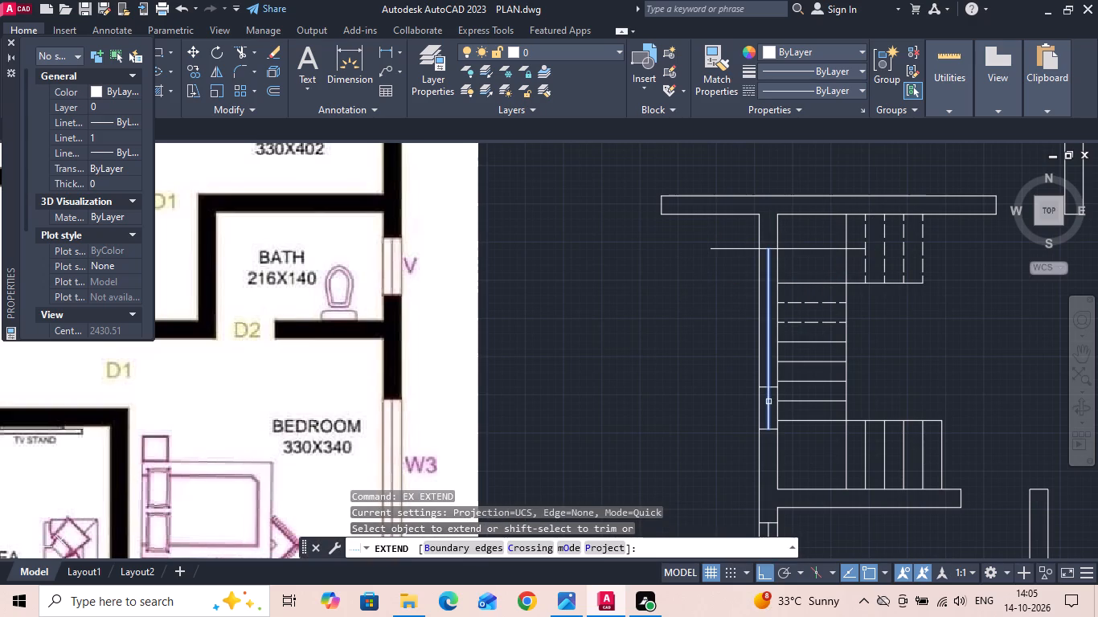
click(768, 402)
key(Escape)
Trim the horizontal line to the west wall's thickness and delete its leftover piece over the stairs.
key(t)
text(R)
key(space)
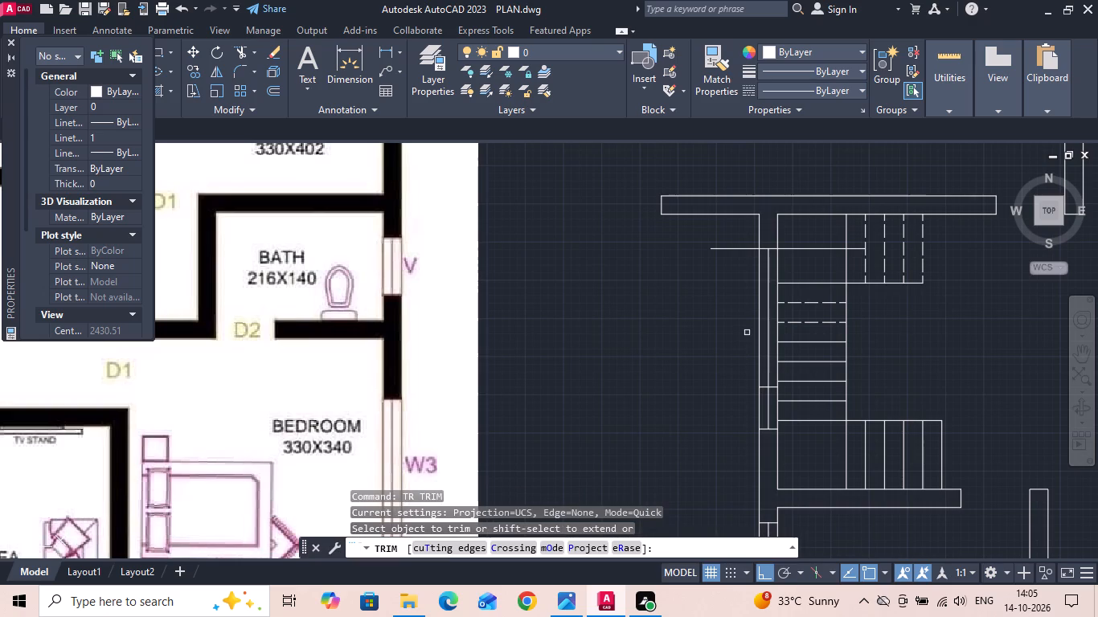
click(742, 248)
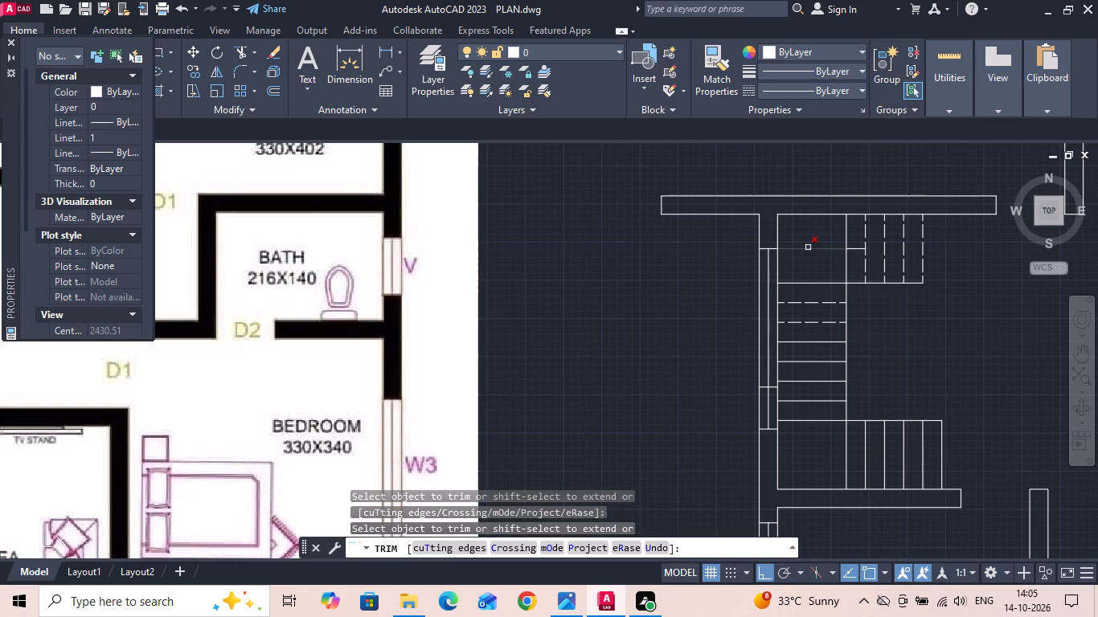
click(808, 247)
key(Escape)
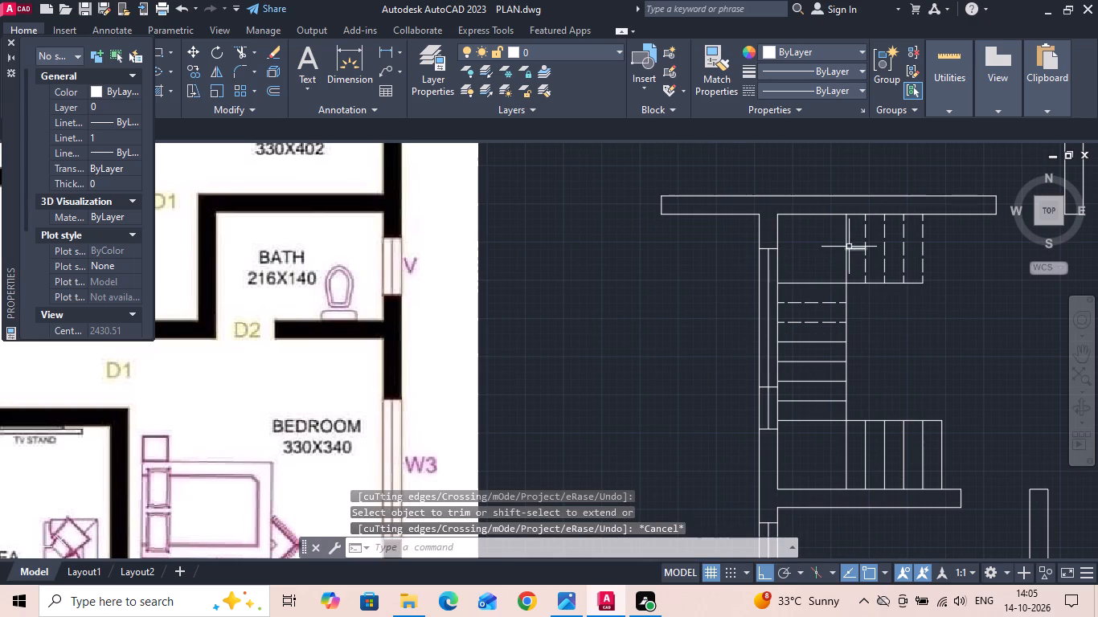
click(851, 247)
key(Delete)
Delete the copied window's original north edge line, leaving one long window opening beside the staircase.
scroll(763, 381, up, 1)
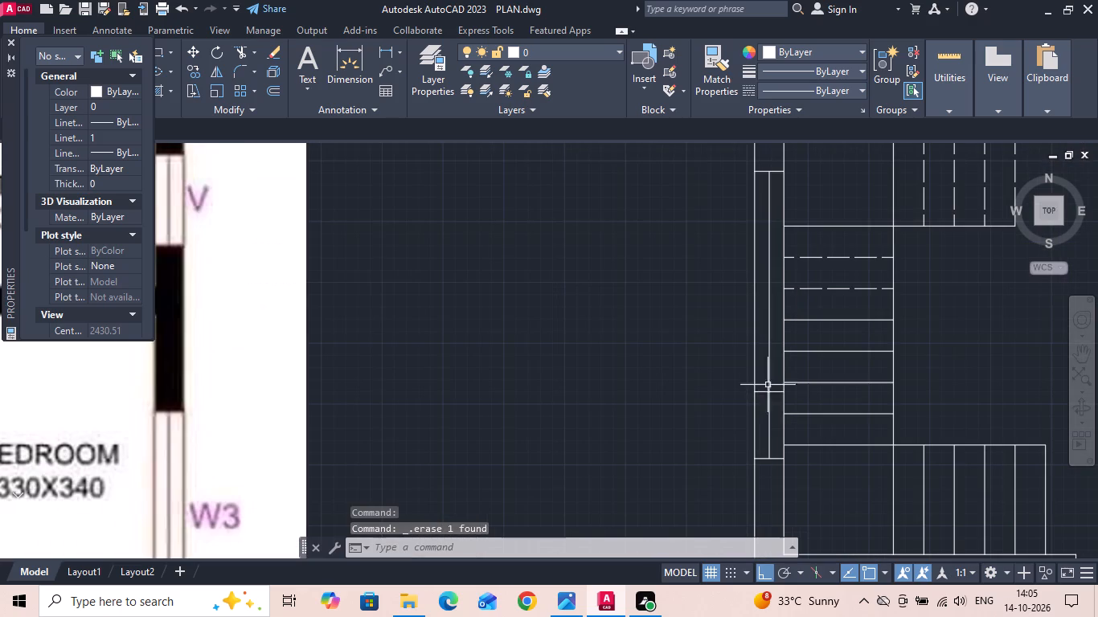
click(779, 391)
key(Delete)
Measure the length of the staircase window between its north and south edges.
click(378, 50)
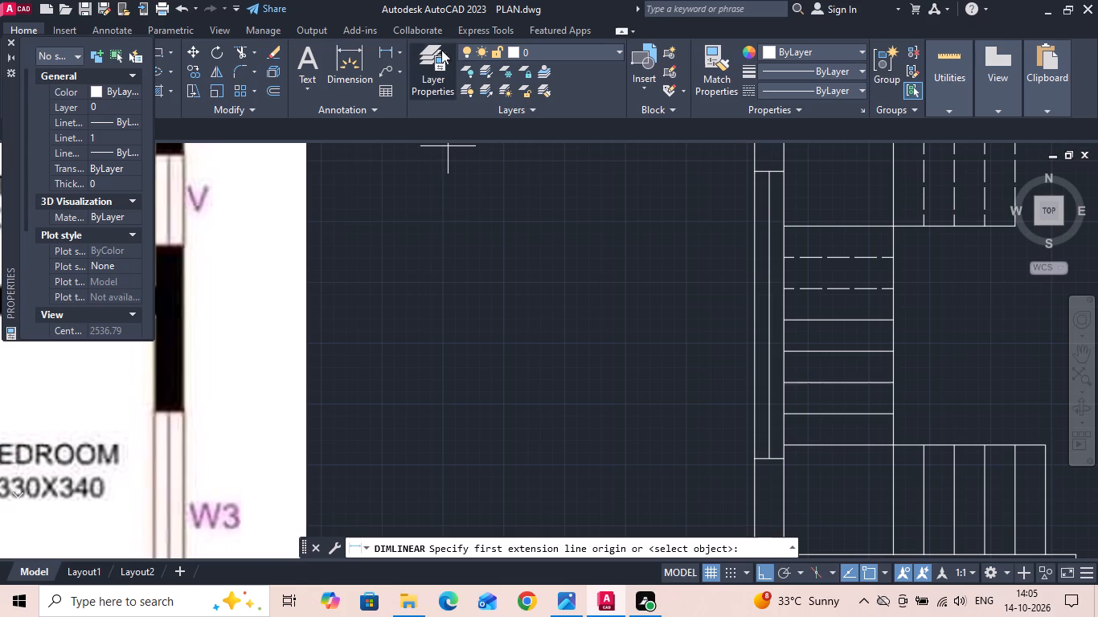
click(383, 47)
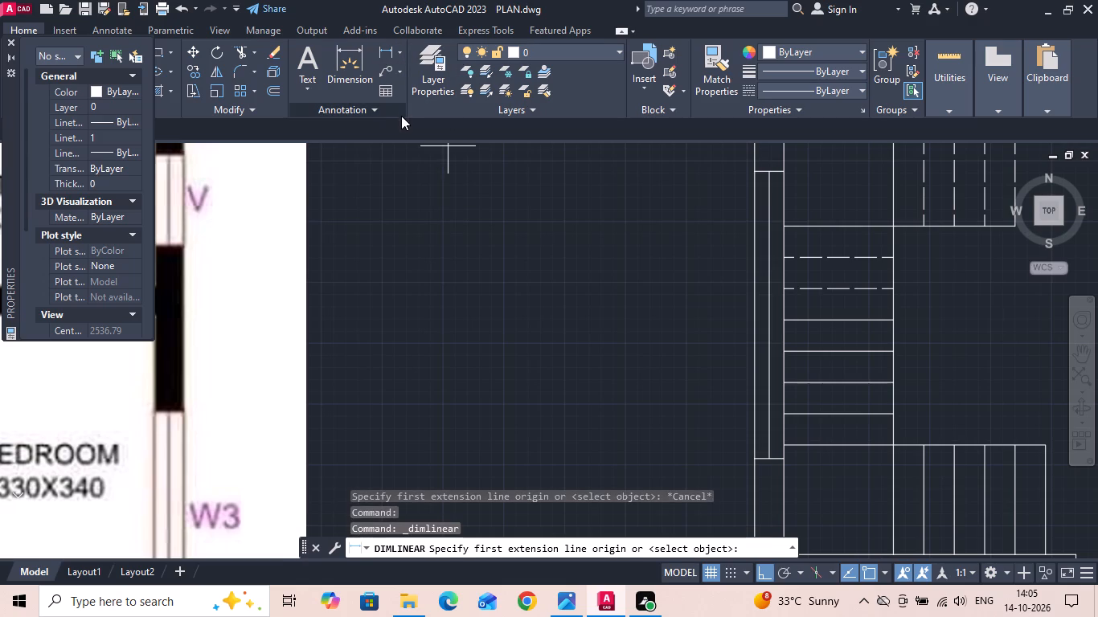
click(755, 170)
click(748, 460)
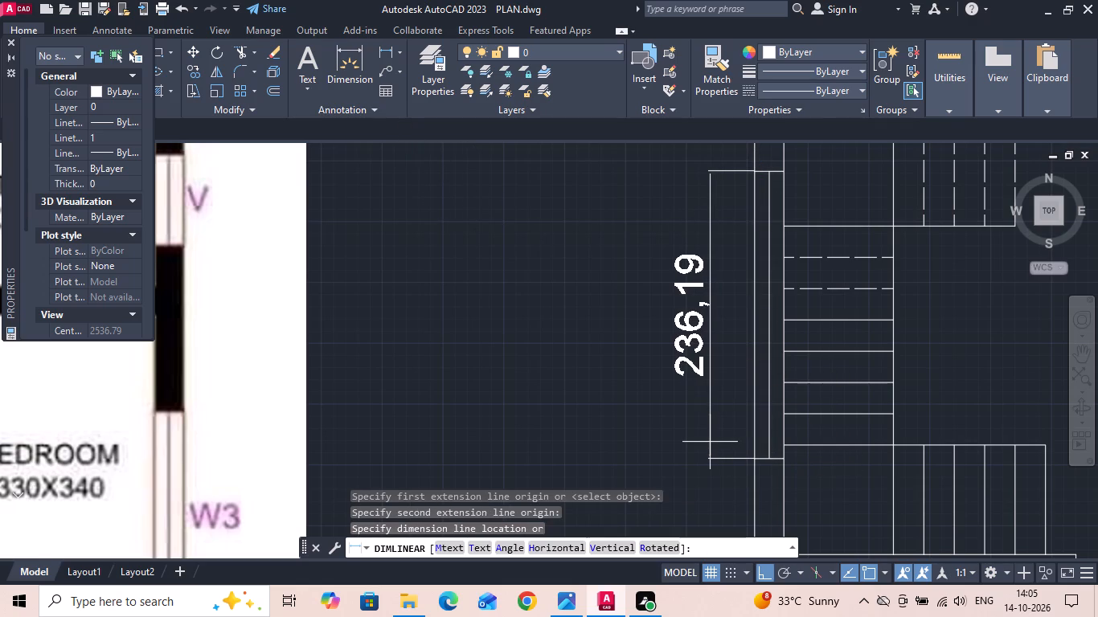
key(Escape)
Offset the staircase window's north edge 240 southward.
text(O 2)
text(40)
key(space)
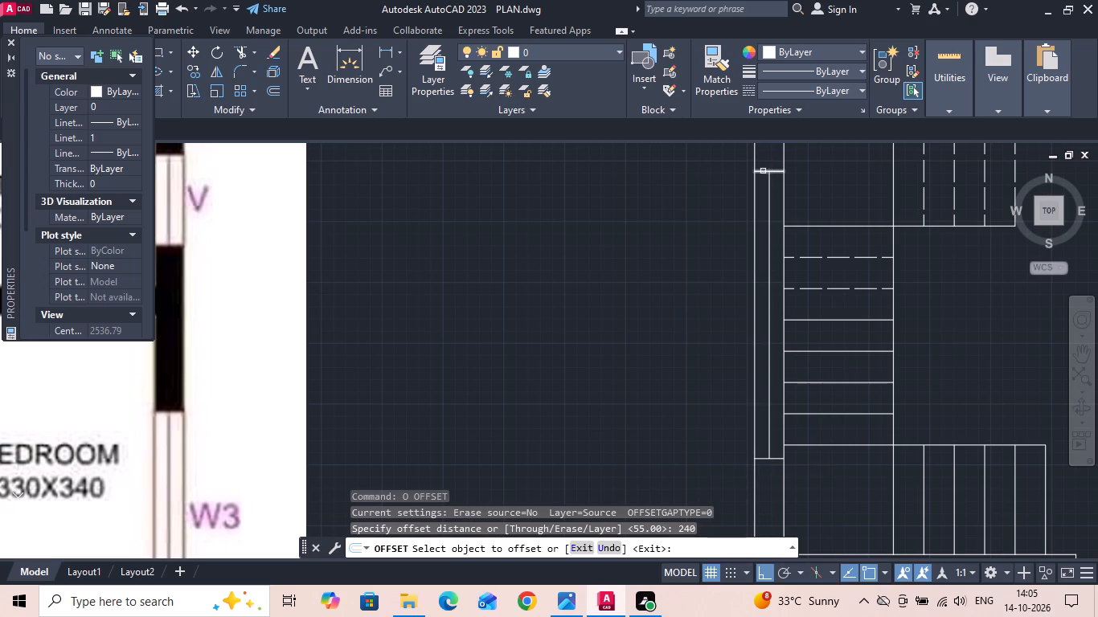
click(763, 171)
click(662, 346)
key(Escape)
Delete the staircase window's old south edge line, just north of the offset one.
scroll(780, 473, up, 2)
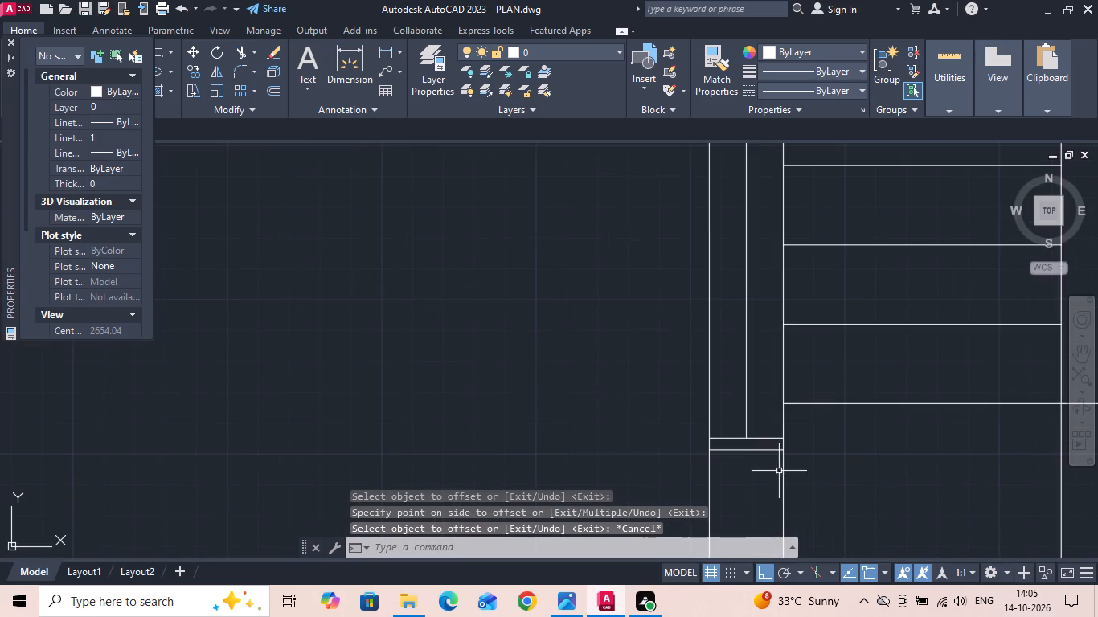
scroll(773, 460, up, 1)
click(749, 432)
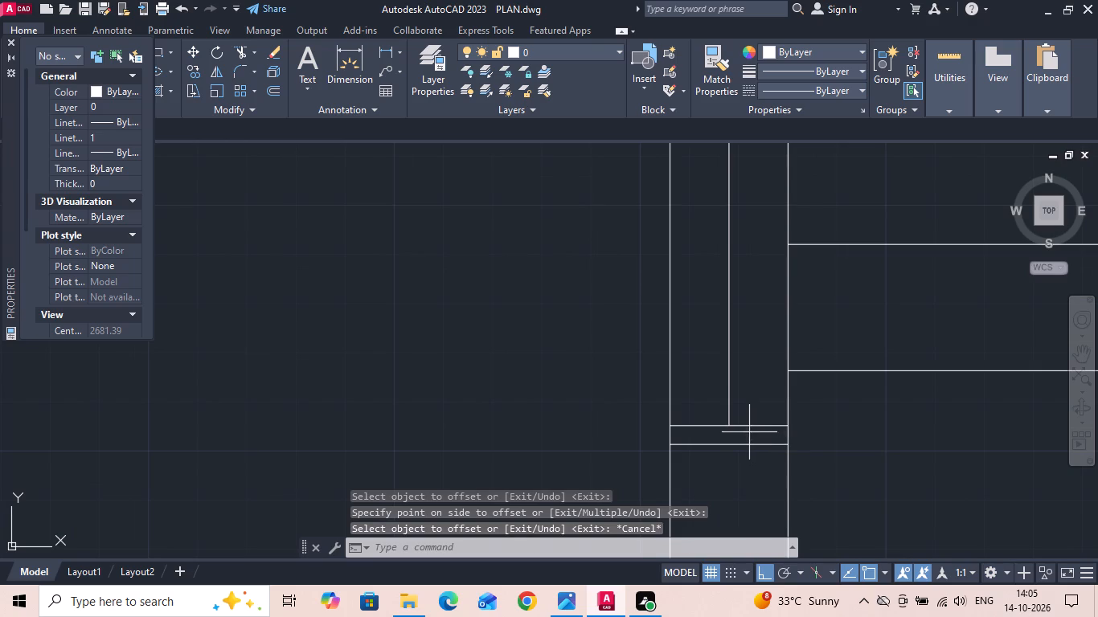
click(742, 398)
key(Delete)
Extend the staircase window's centre line south to its new south edge.
text(EX)
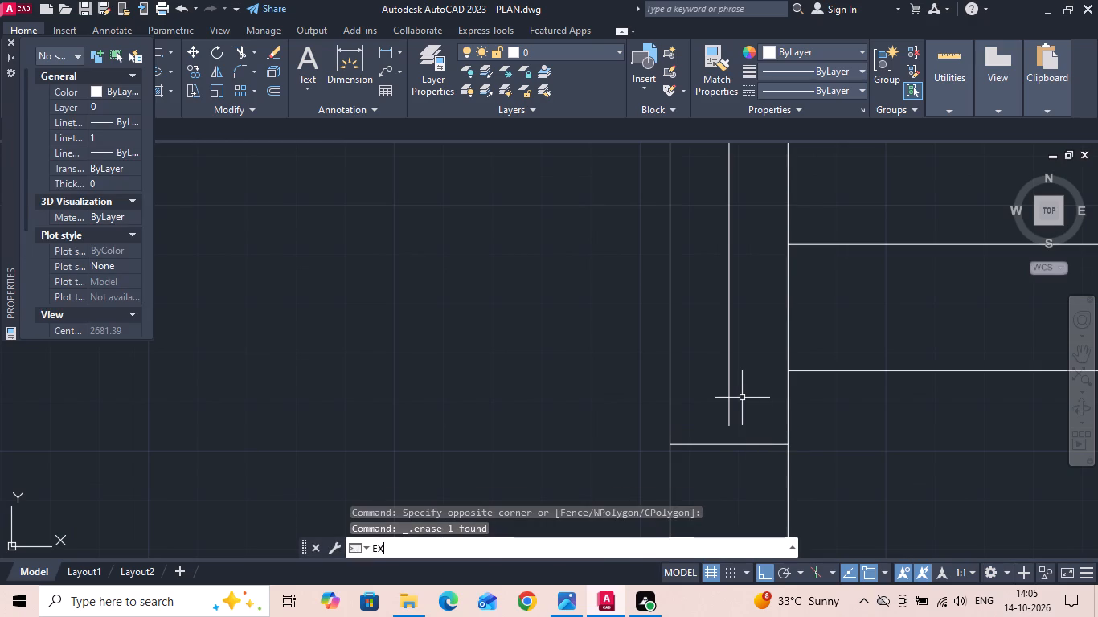
key(space)
drag(742, 398, 725, 383)
key(Escape)
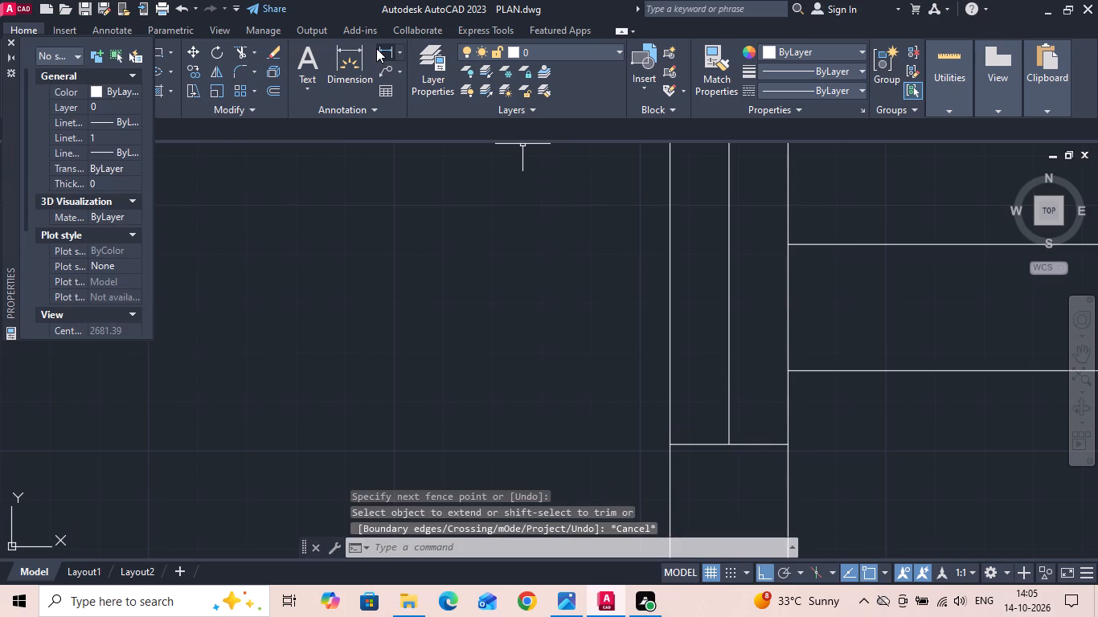
Measure the gap in the drawn plan from the nearest stair tread line above to the staircase window's south edge.
click(383, 51)
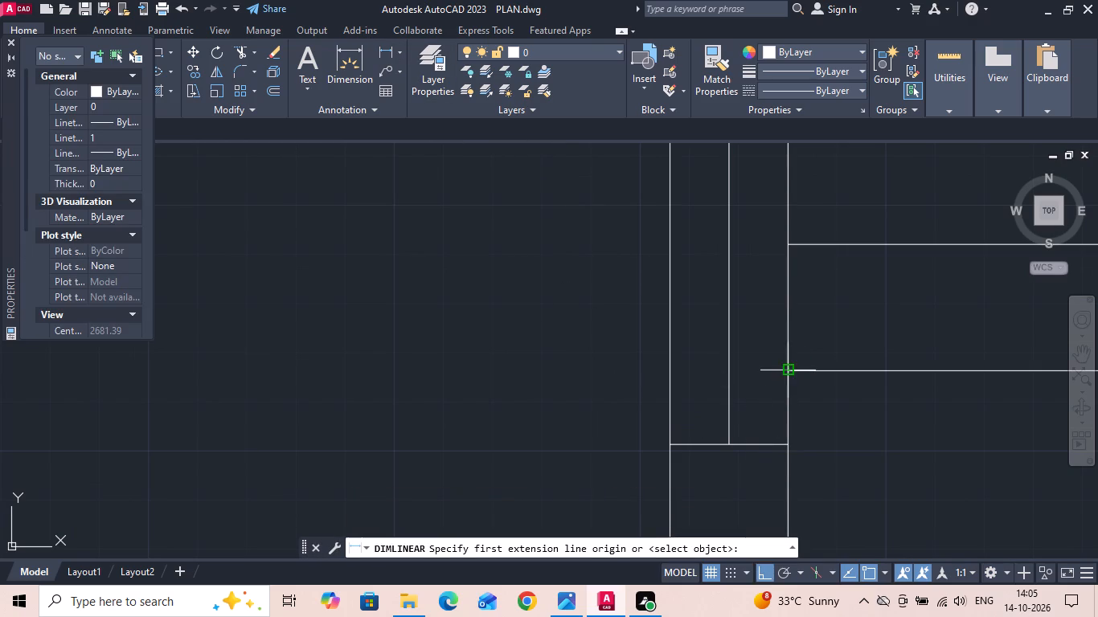
click(790, 371)
click(789, 440)
scroll(787, 439, down, 4)
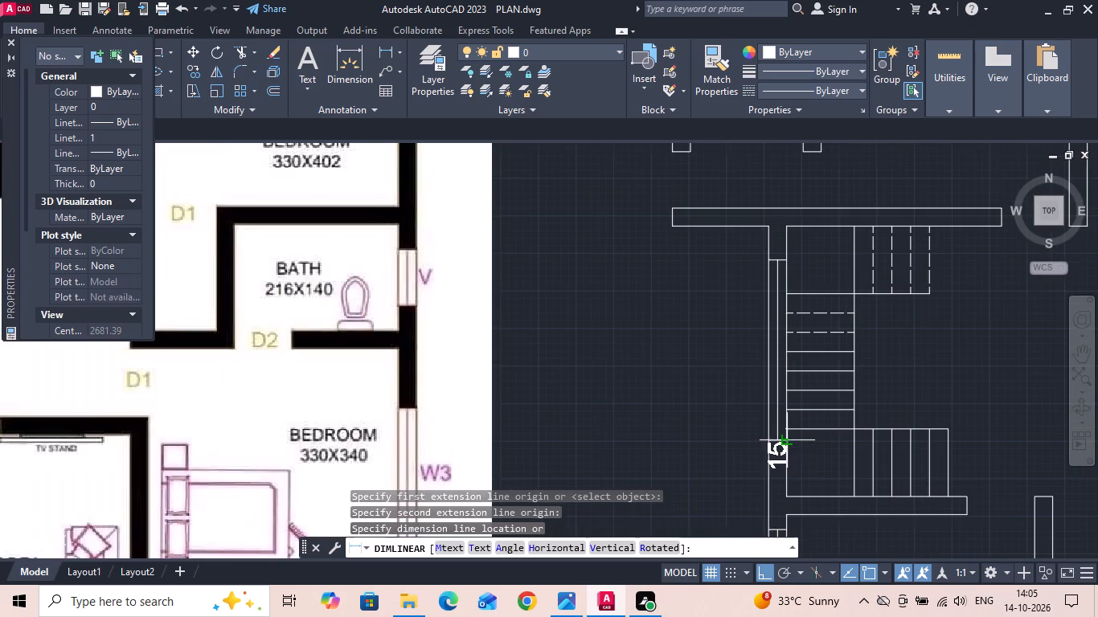
key(Escape)
Measure the gap in the reference image from the nearest stair tread line above to window W4's south edge.
scroll(786, 439, down, 1)
middle_drag(387, 447, 786, 385)
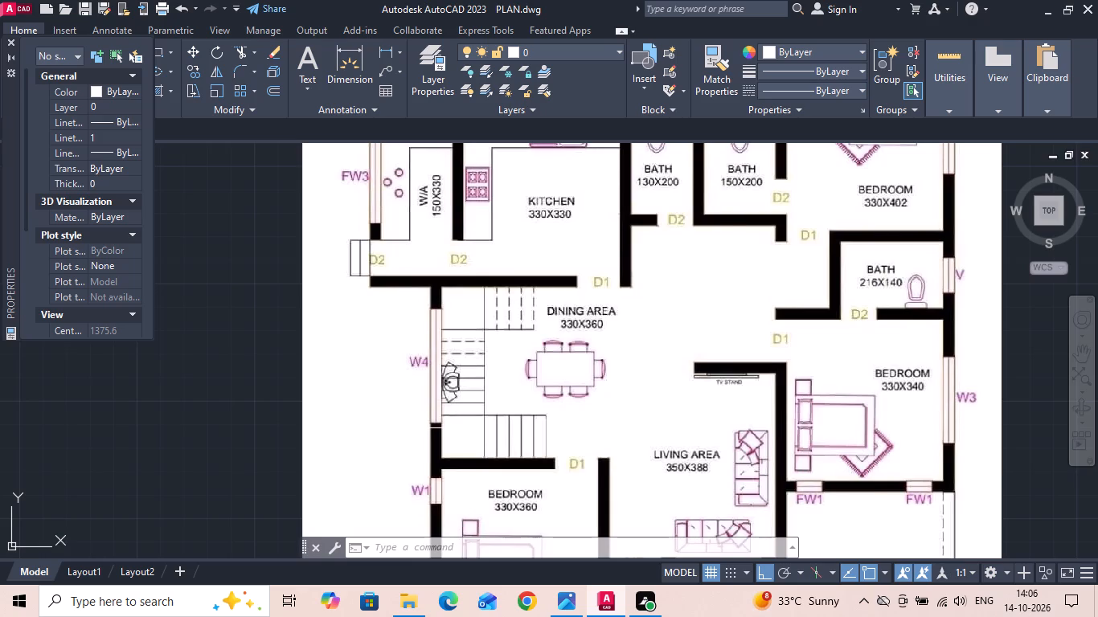
scroll(421, 428, up, 3)
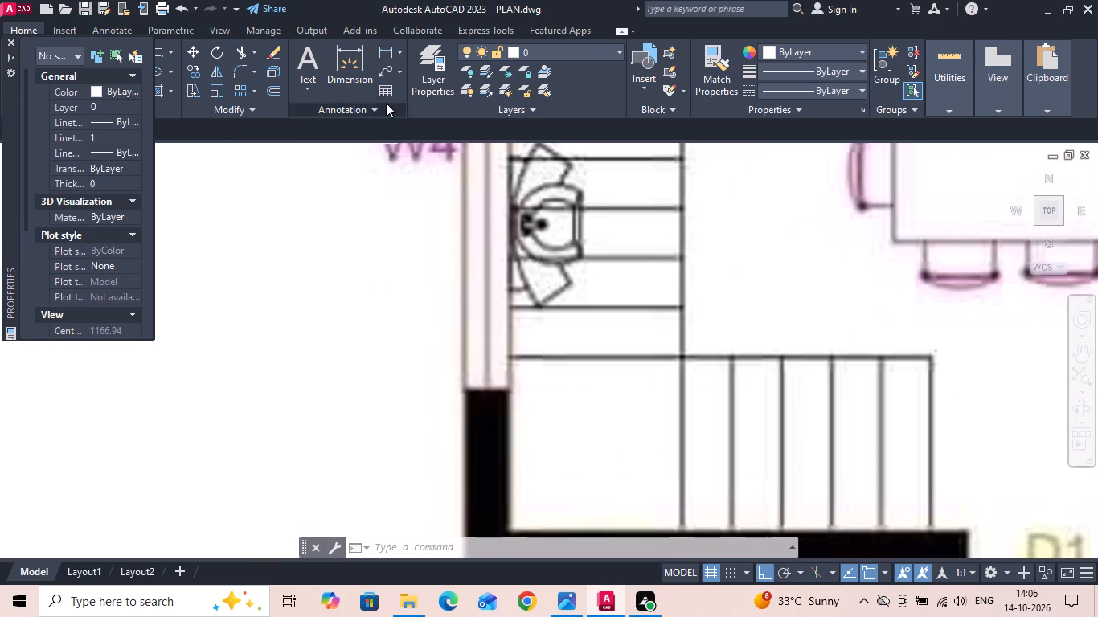
click(382, 47)
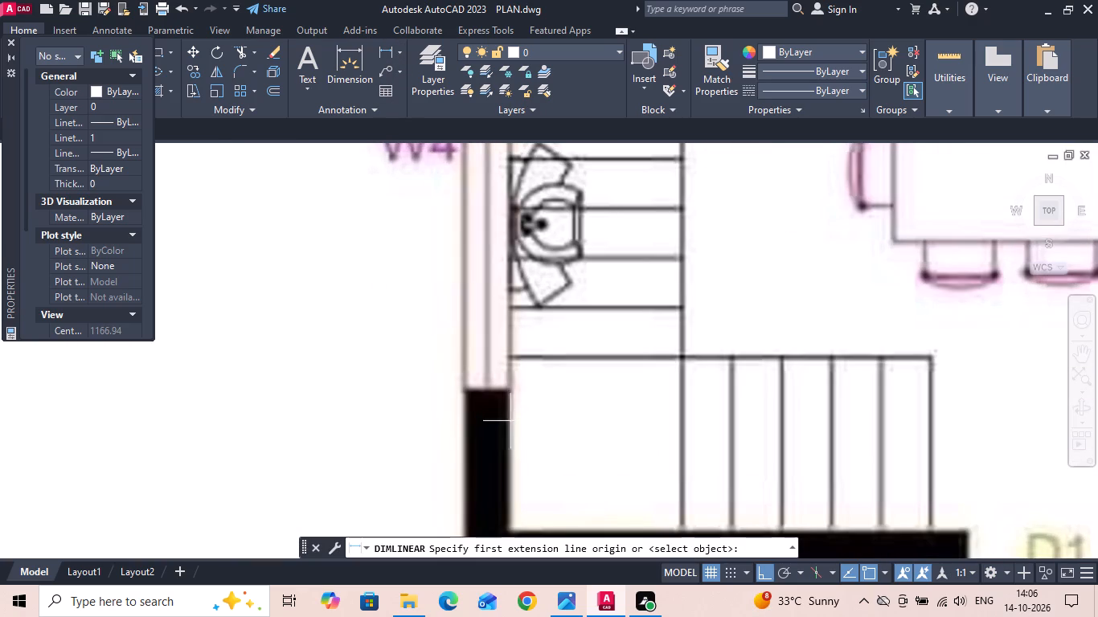
scroll(529, 374, up, 2)
click(471, 338)
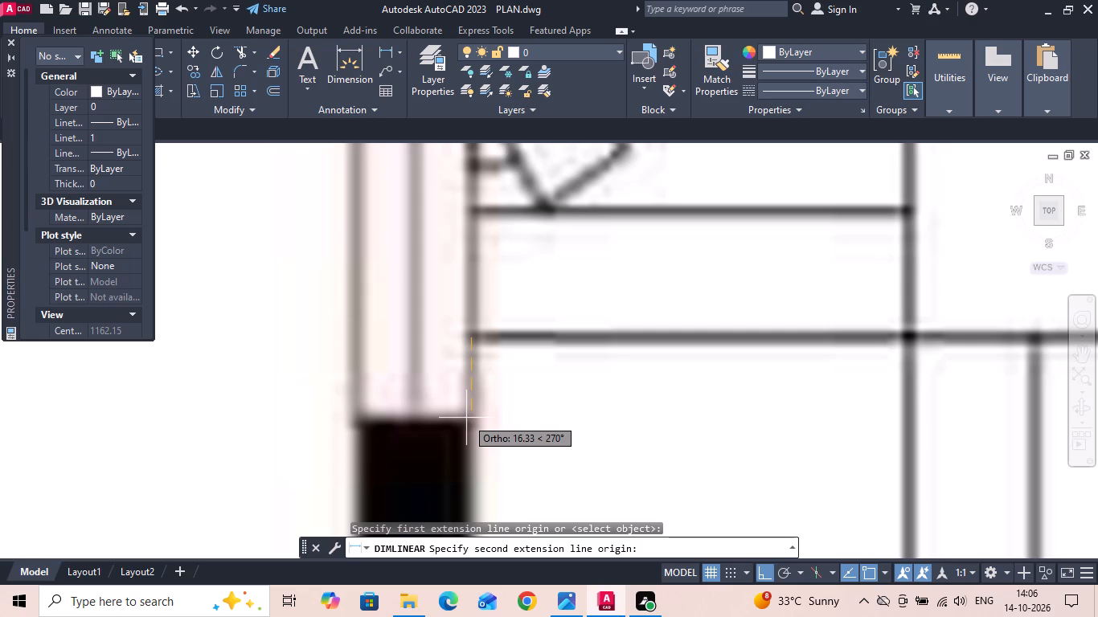
key(Escape)
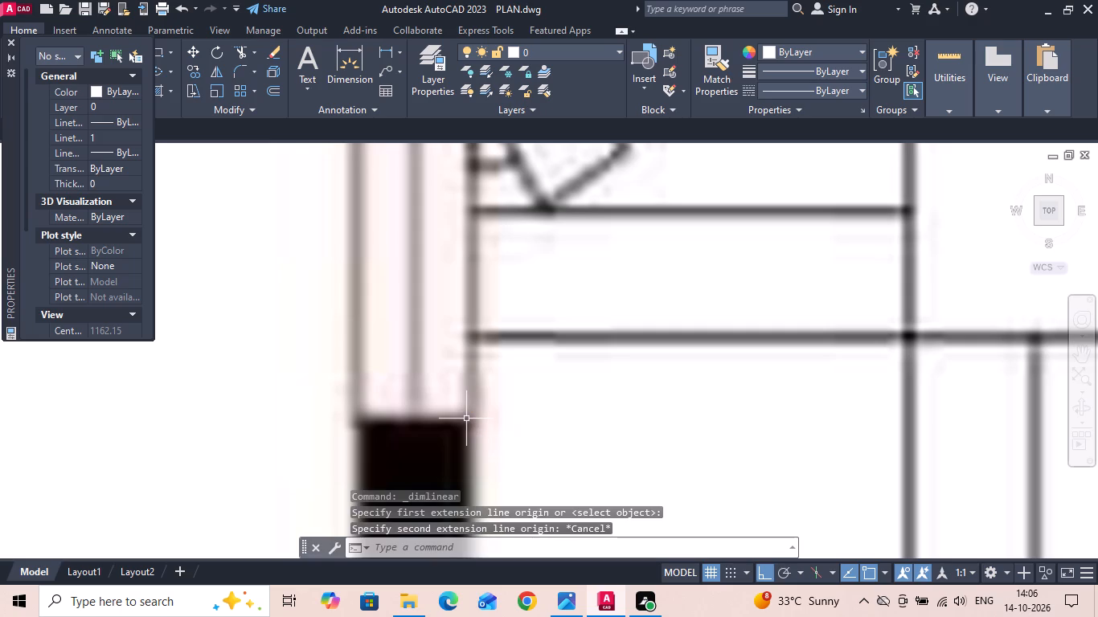
Save the plan drawing.
key(ctrl+s)
key(ctrl+s)
key(ctrl+s)
Compare the drawn plan with the reference image, examining window W4, the staircase and the overall layout.
scroll(473, 373, down, 2)
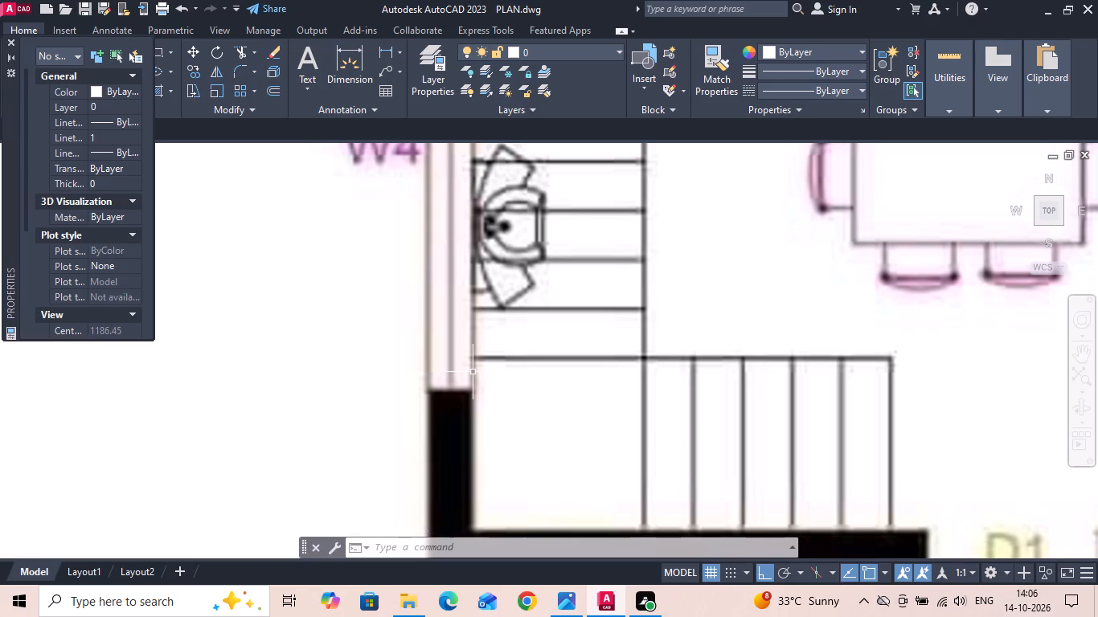
scroll(473, 372, down, 2)
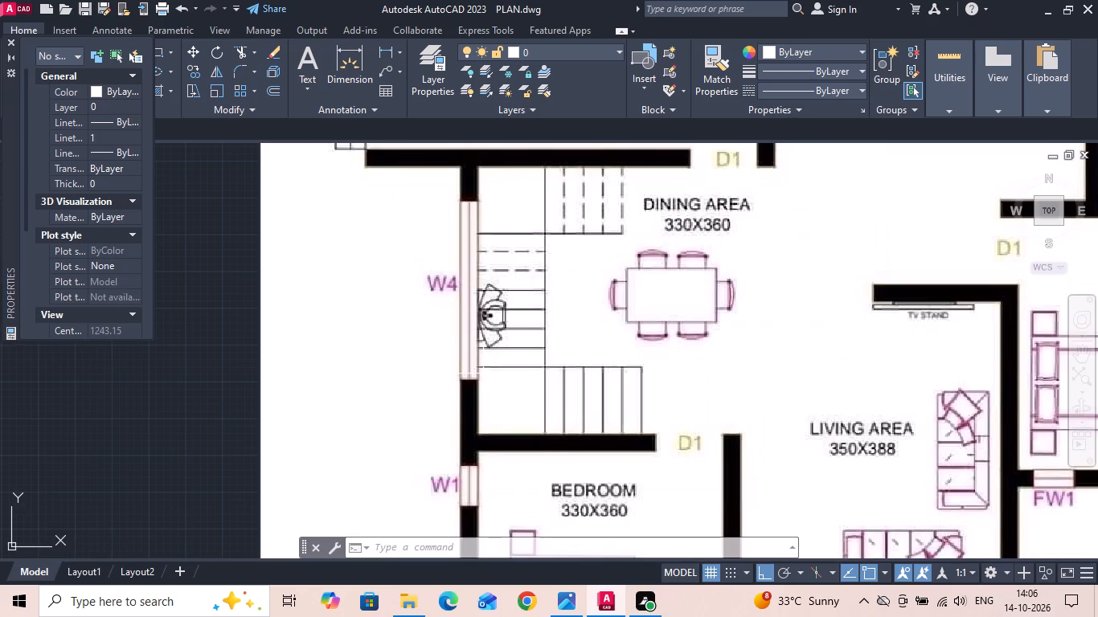
scroll(483, 374, down, 1)
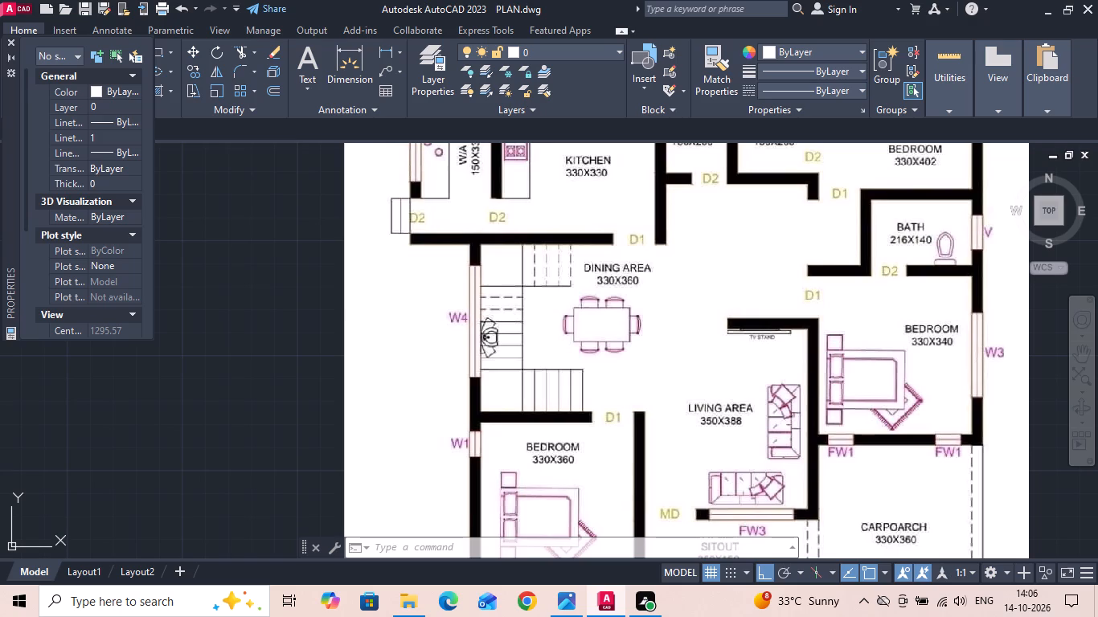
middle_drag(940, 496, 948, 471)
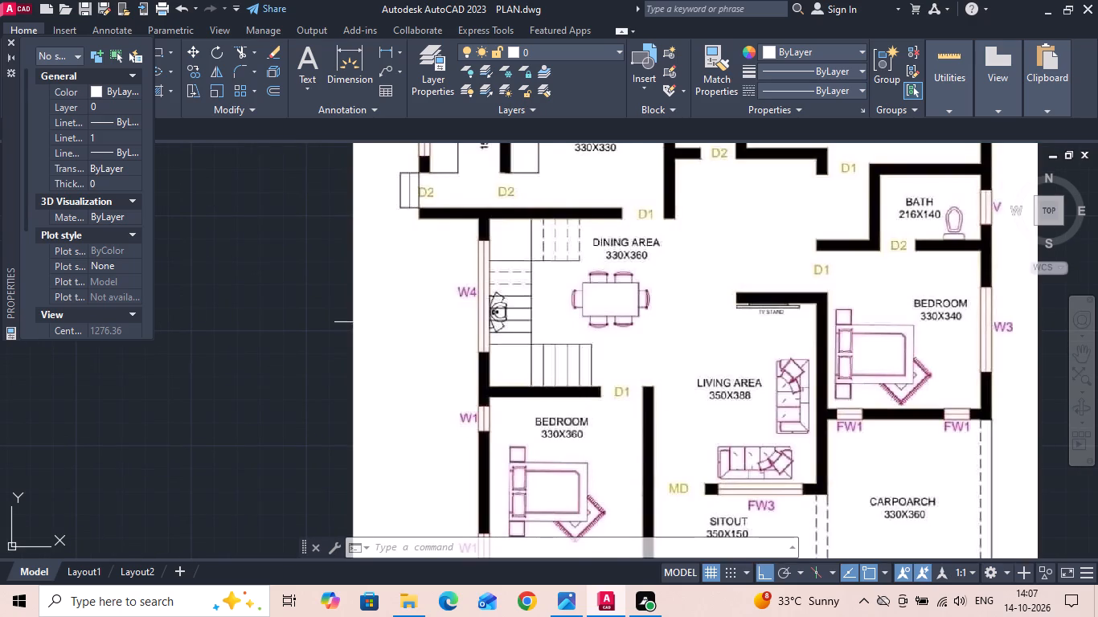
scroll(360, 319, down, 1)
scroll(412, 293, up, 1)
scroll(473, 313, up, 3)
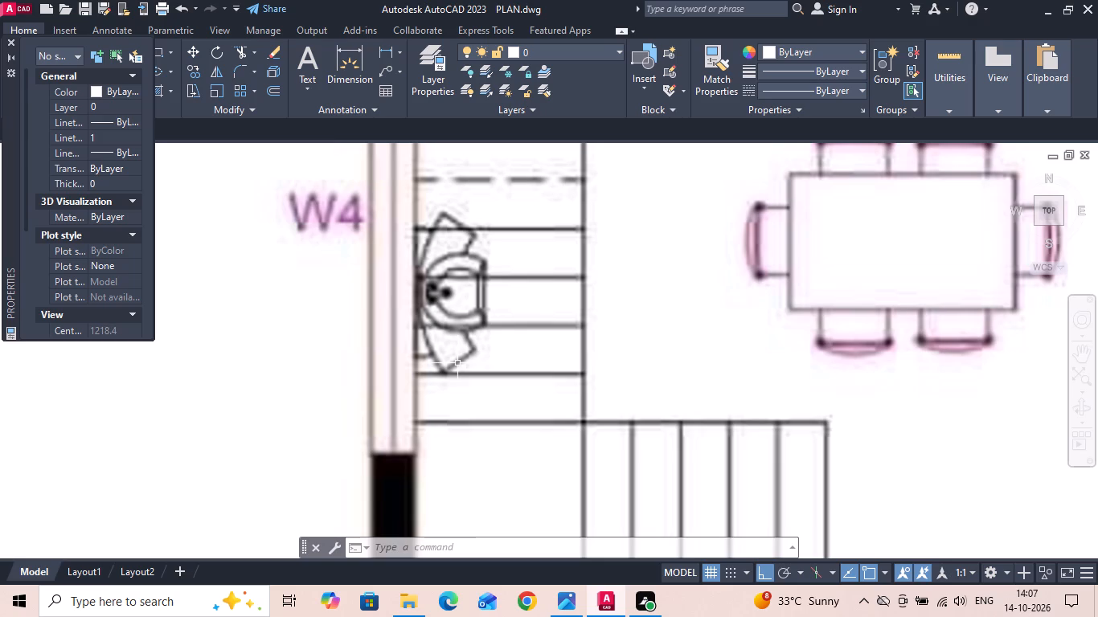
scroll(457, 363, down, 1)
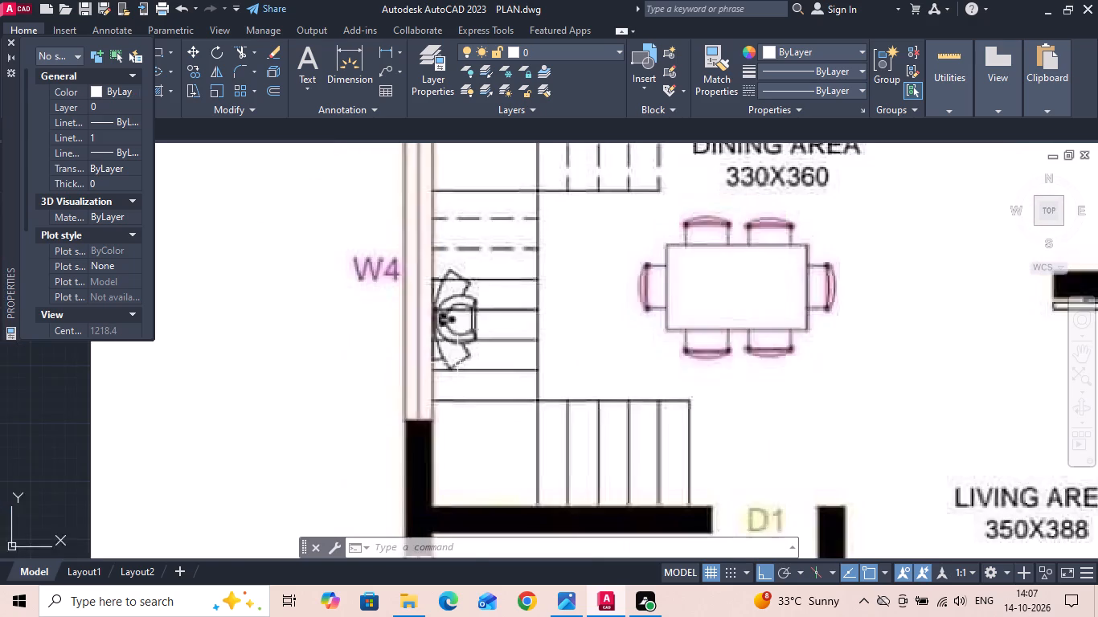
scroll(457, 363, down, 1)
middle_drag(531, 386, 432, 354)
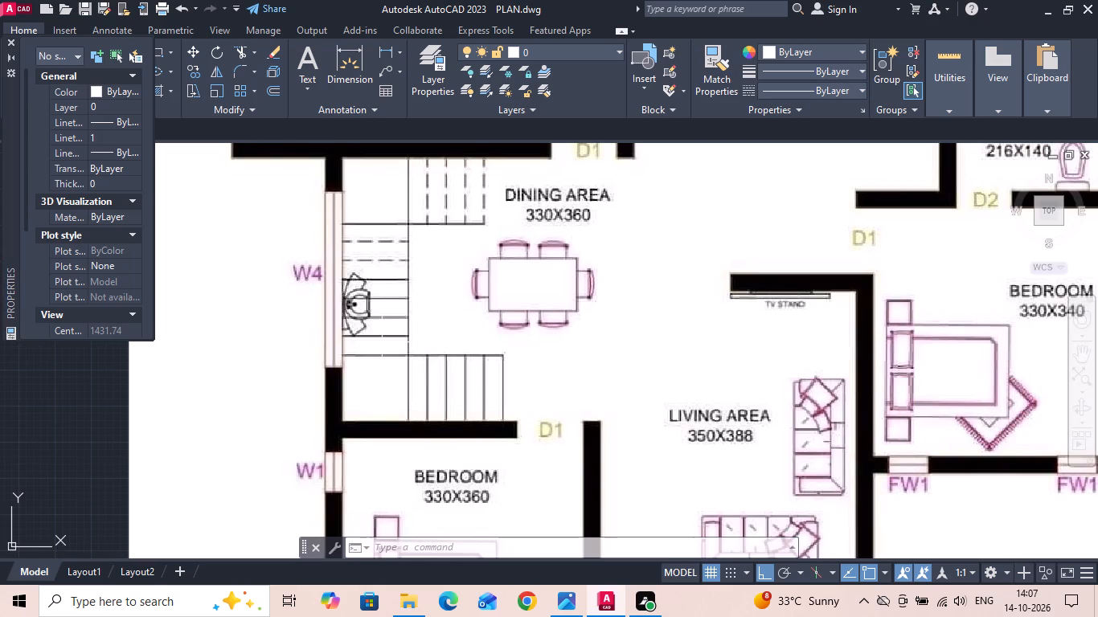
scroll(316, 348, down, 3)
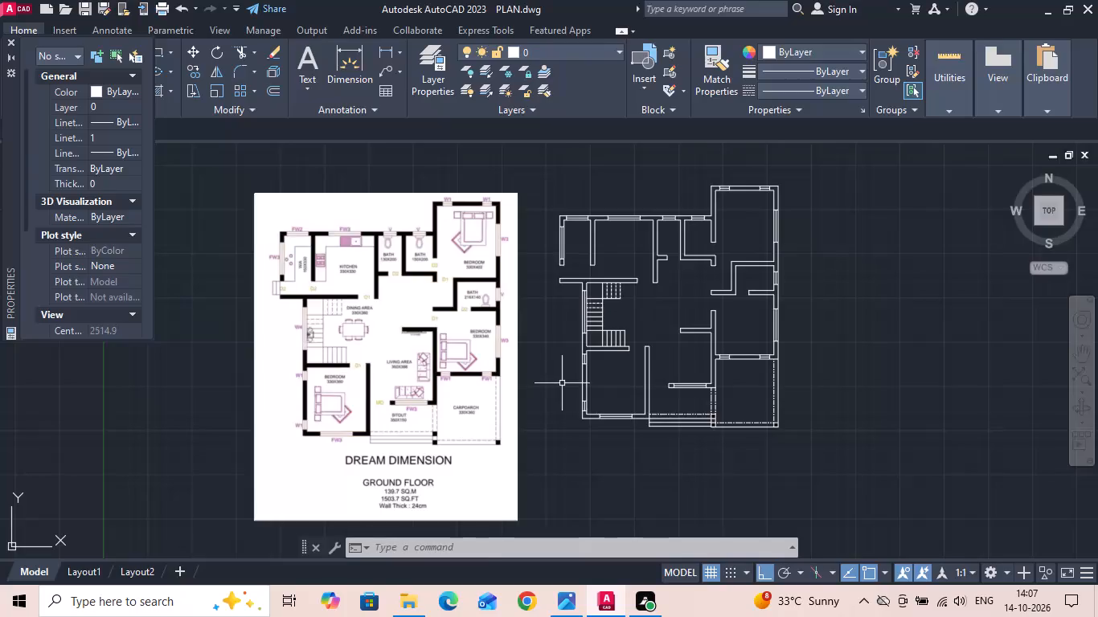
scroll(562, 383, up, 1)
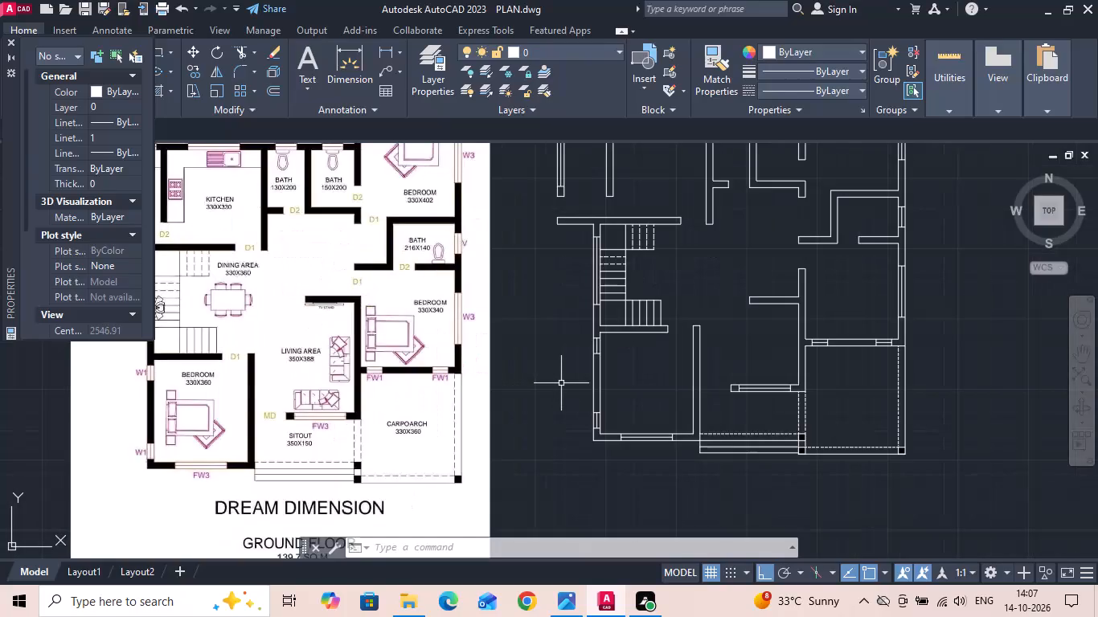
middle_drag(572, 394, 601, 411)
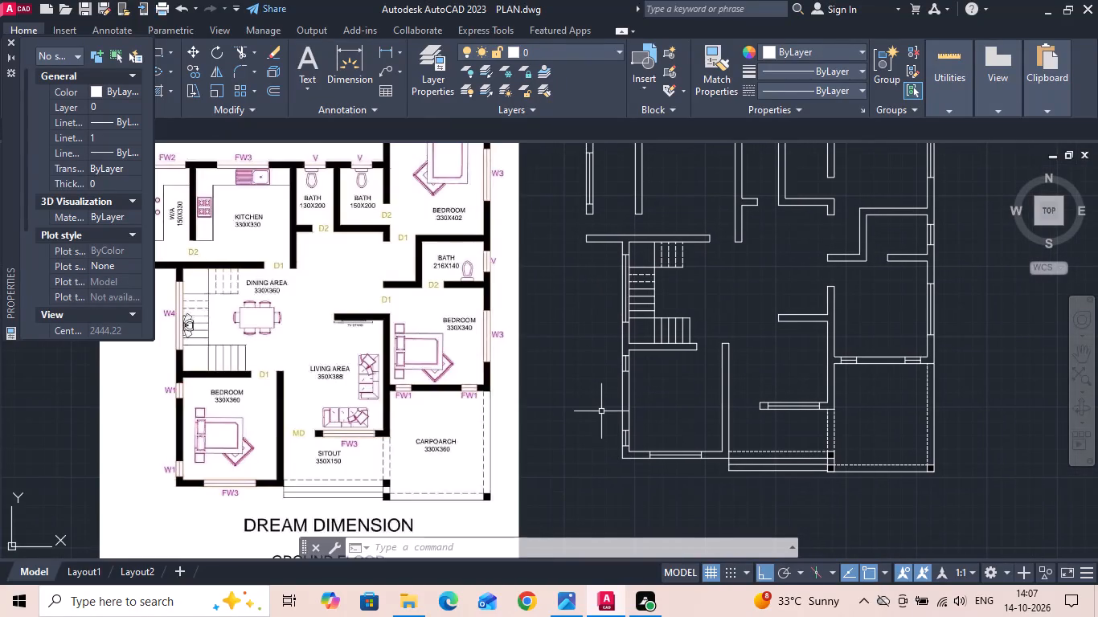
scroll(601, 411, down, 1)
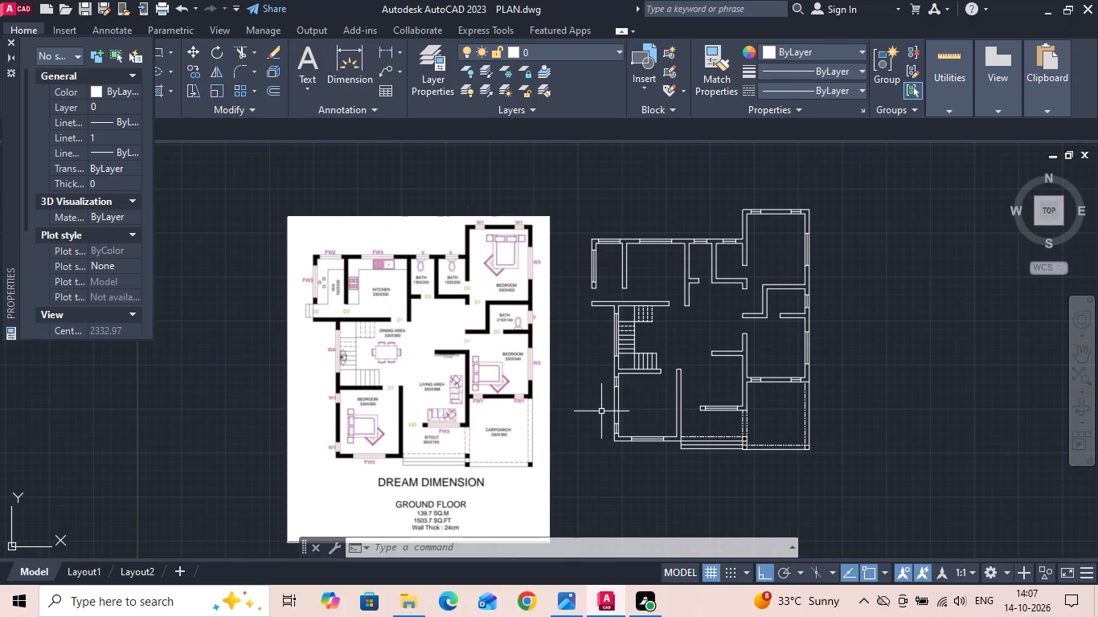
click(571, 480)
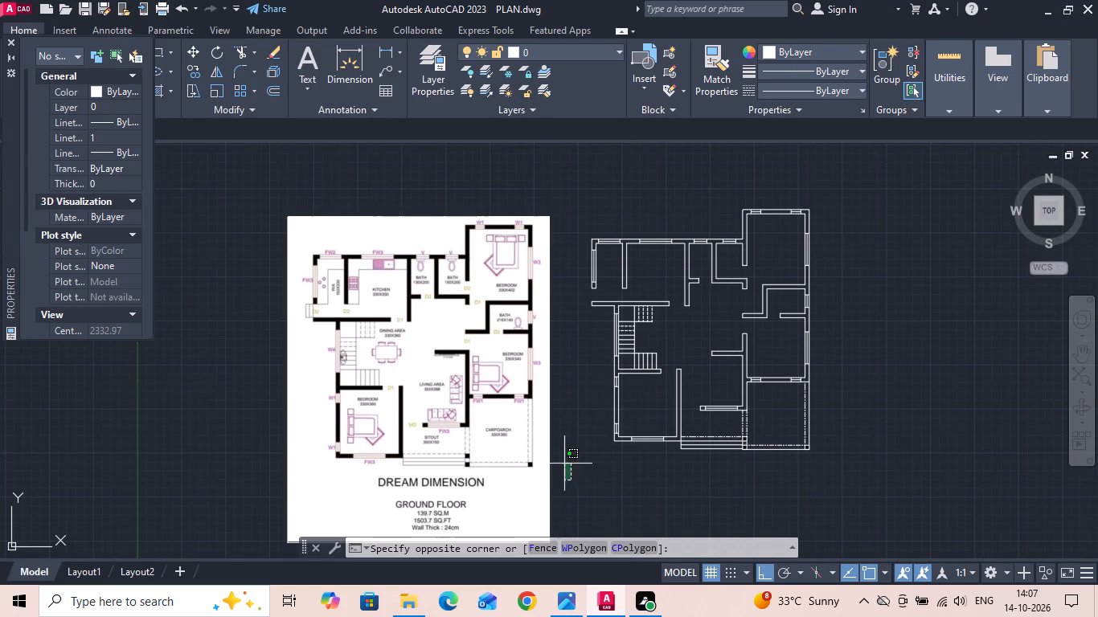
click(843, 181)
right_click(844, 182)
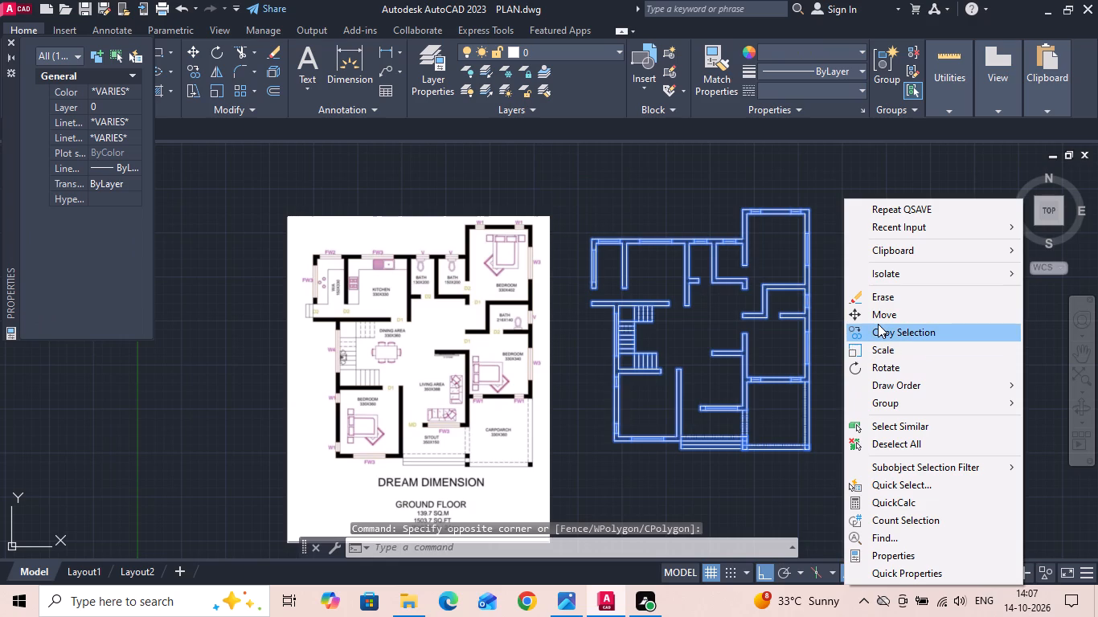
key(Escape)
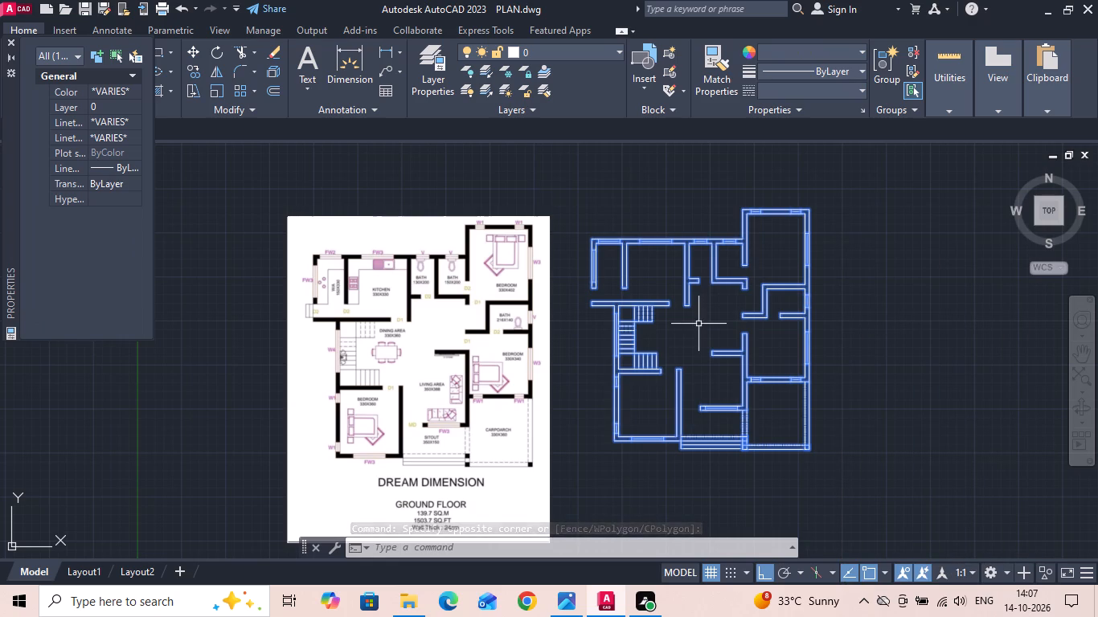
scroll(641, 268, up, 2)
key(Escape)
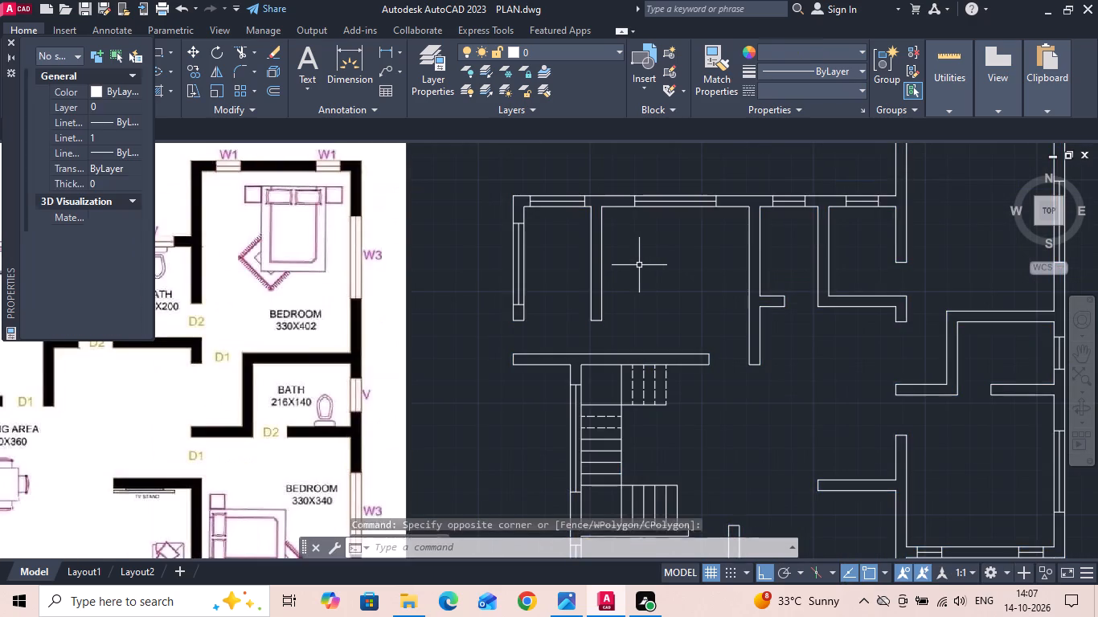
Close the Properties palette.
scroll(688, 306, down, 1)
click(10, 42)
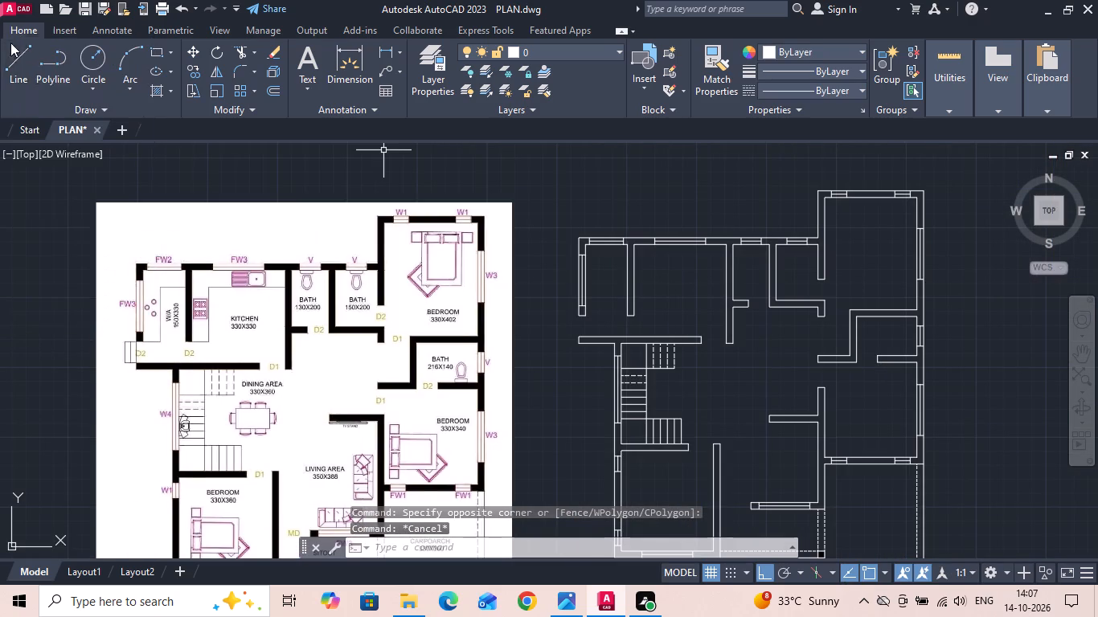
Open the NORTH drawing and copy its DINING 14'0"X10'0" room label to the clipboard.
click(16, 12)
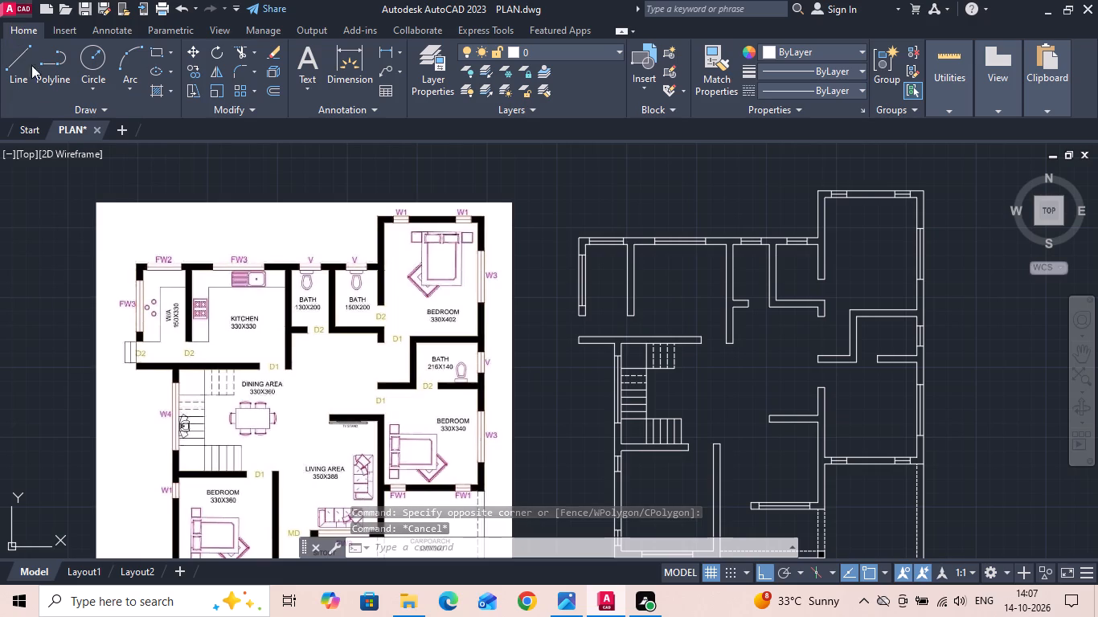
click(163, 139)
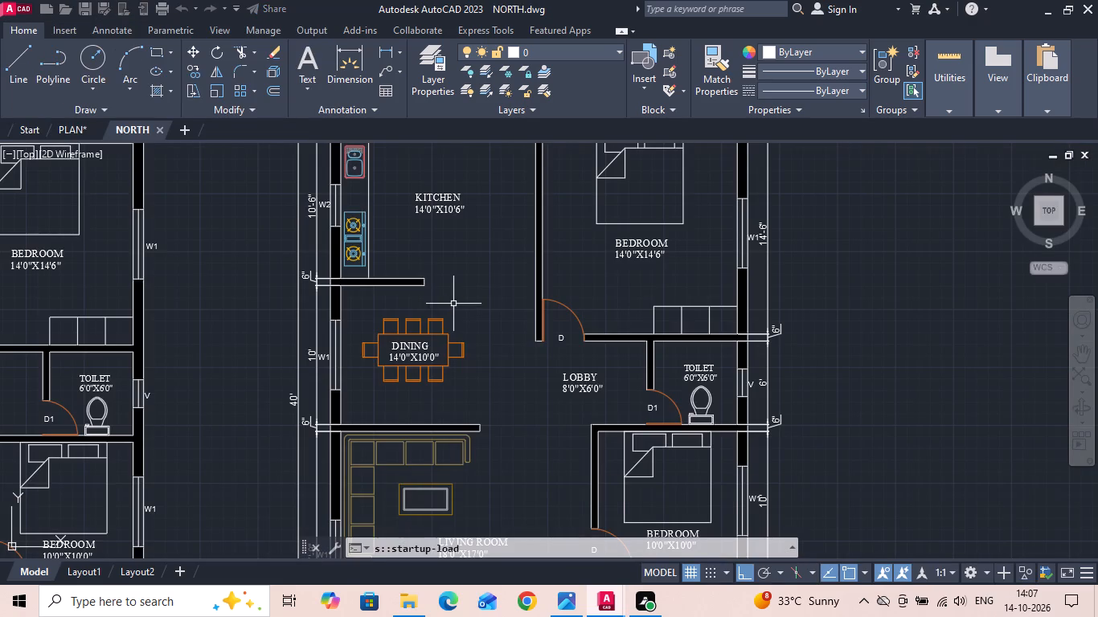
click(430, 351)
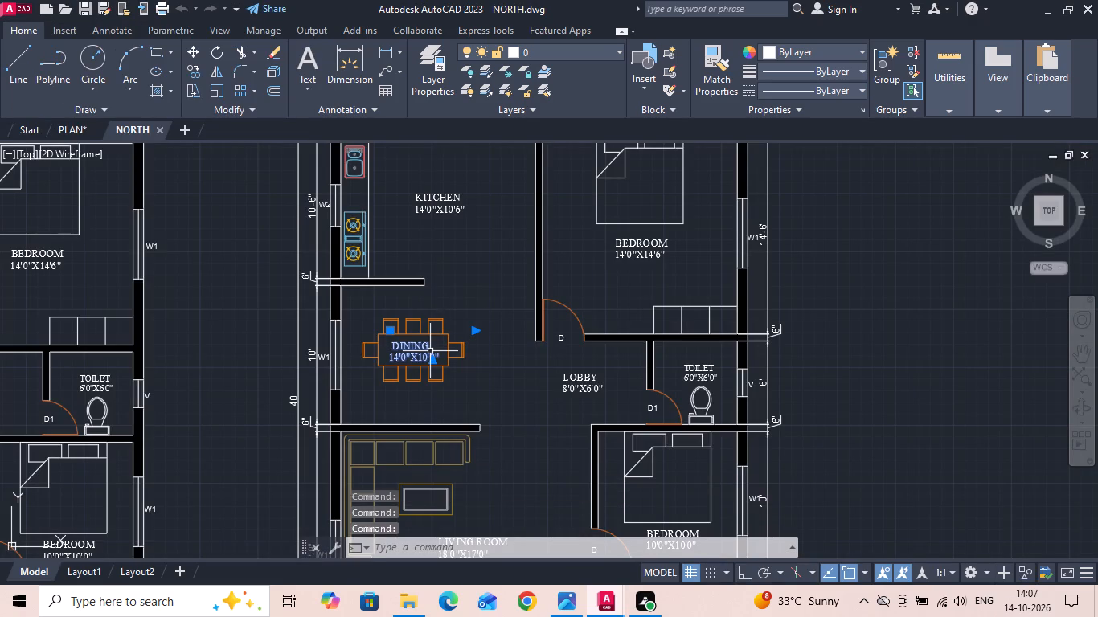
key(ctrl+c)
Switch to the PLAN drawing and paste the copied DINING label into the kitchen of the drawn plan.
click(67, 132)
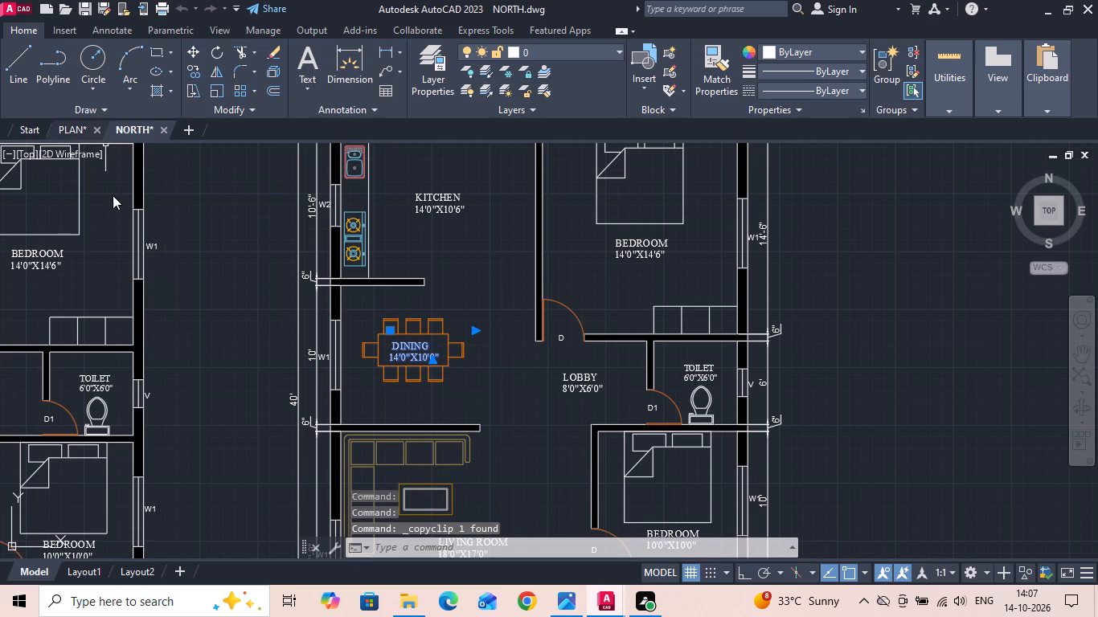
key(ctrl+v)
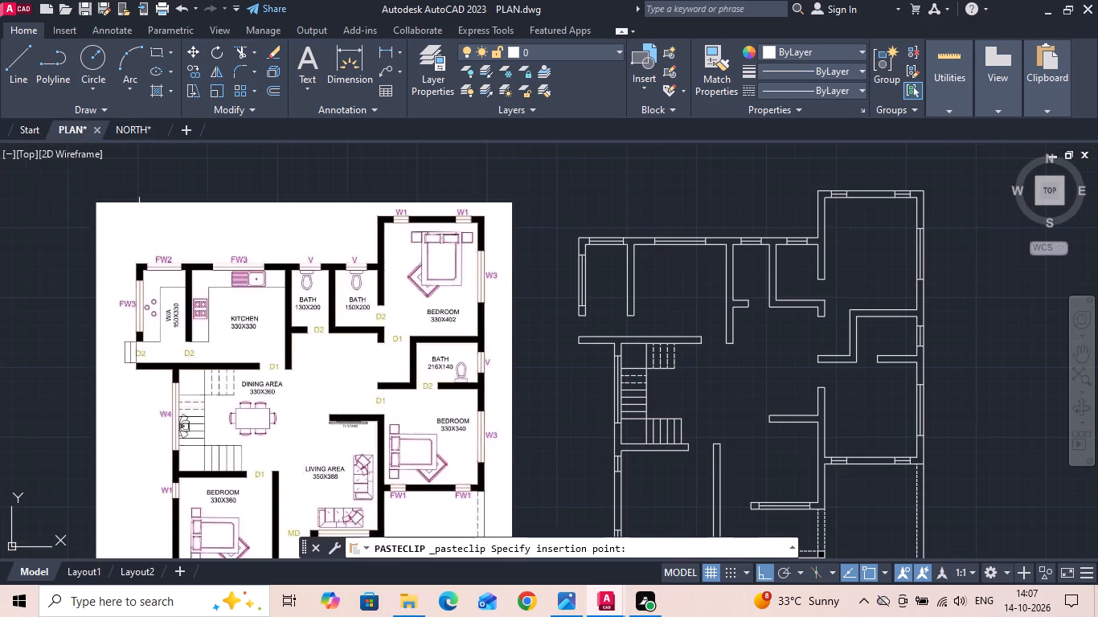
scroll(702, 292, up, 2)
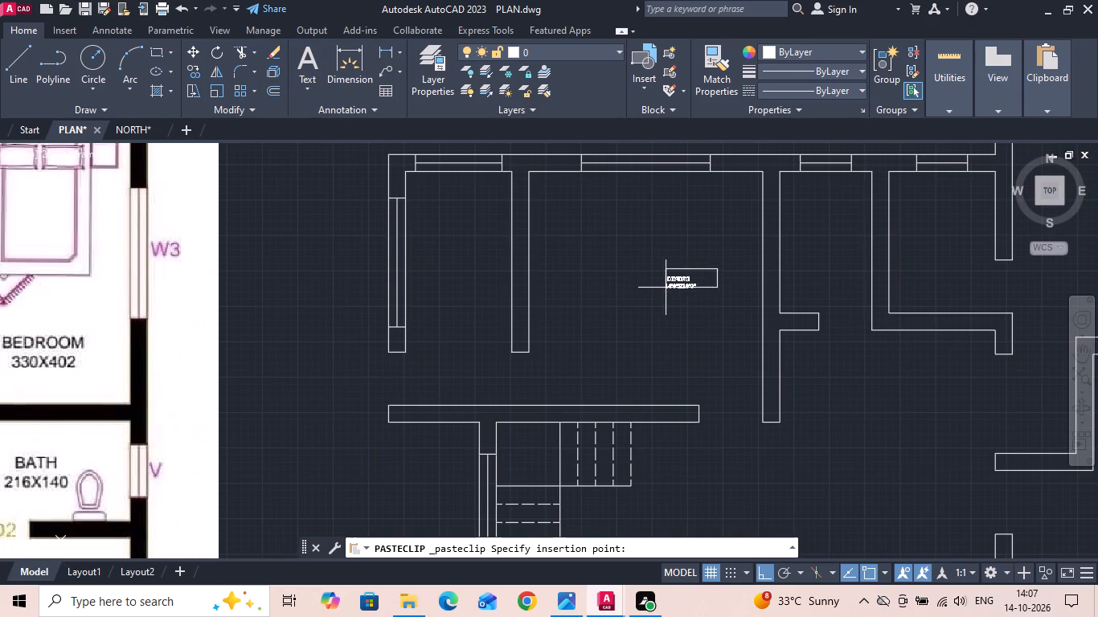
click(629, 281)
key(Escape)
Set the text height of the whole pasted DINING label to 24.
double_click(635, 274)
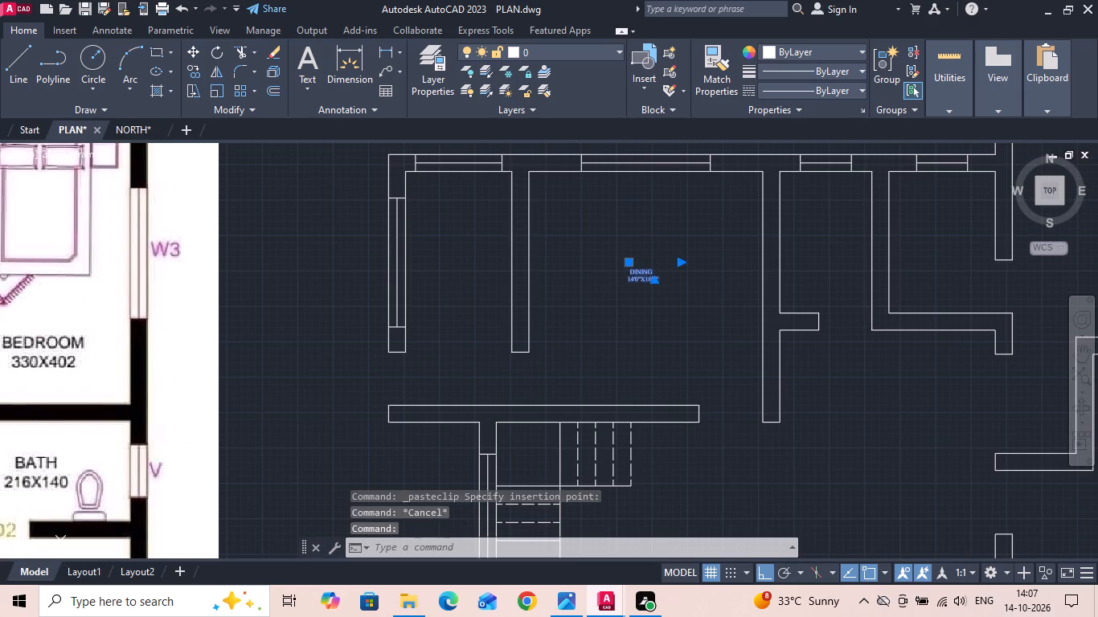
key(ctrl+a)
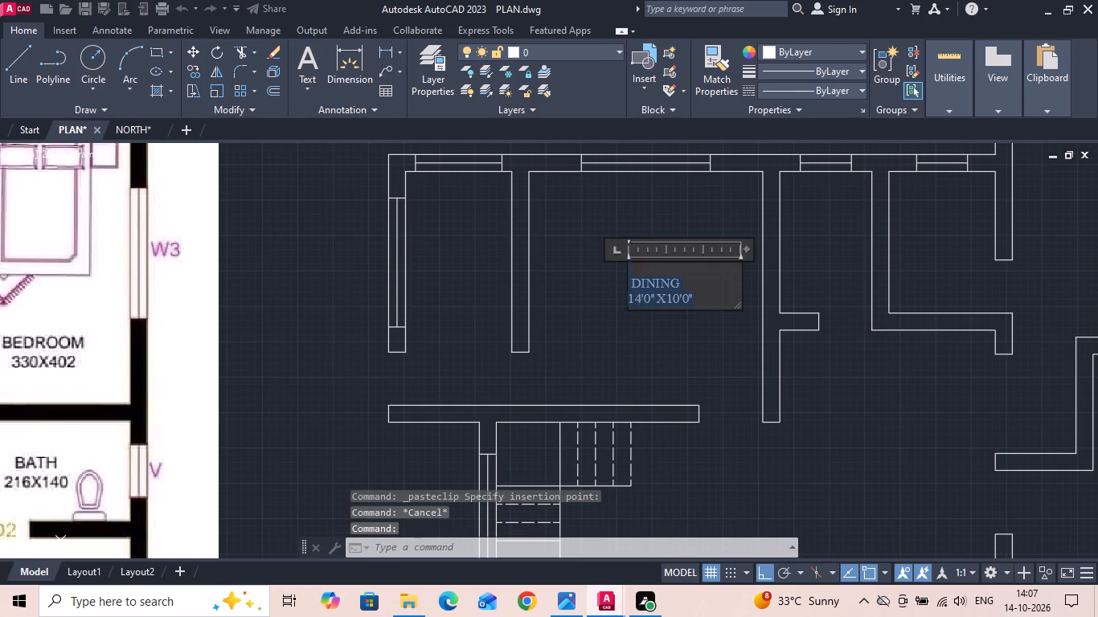
click(192, 70)
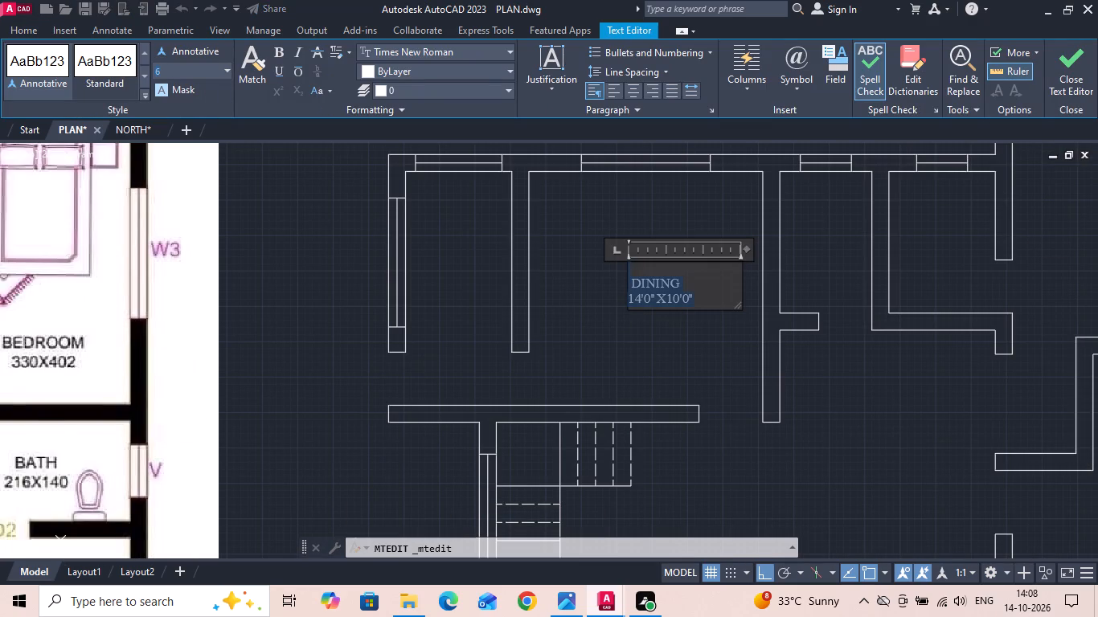
key(BackSpace)
text(24)
key(Return)
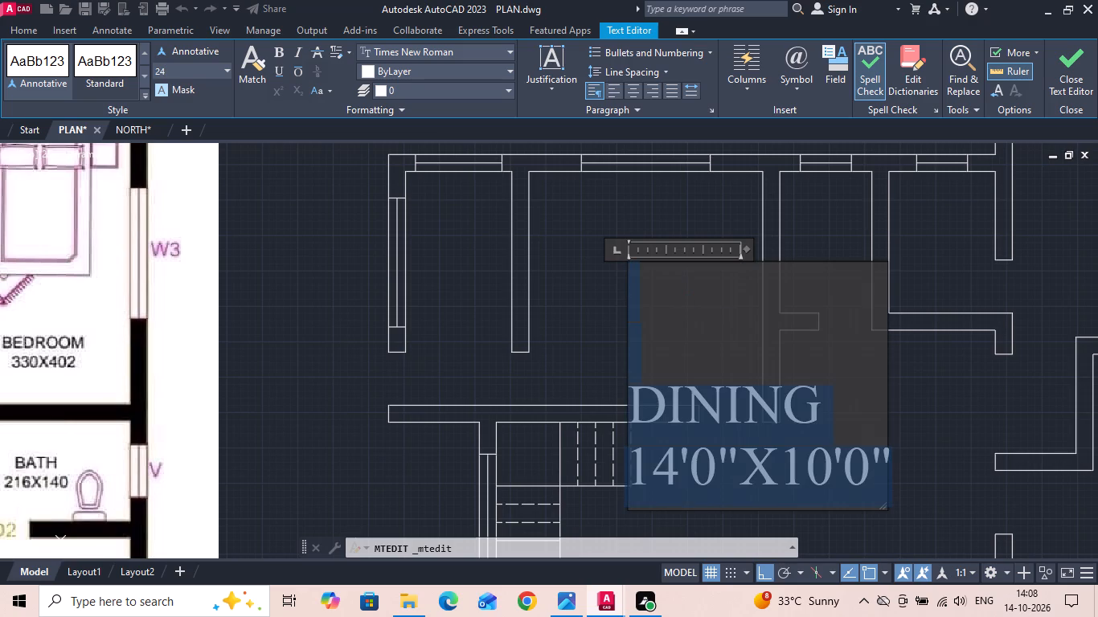
click(587, 276)
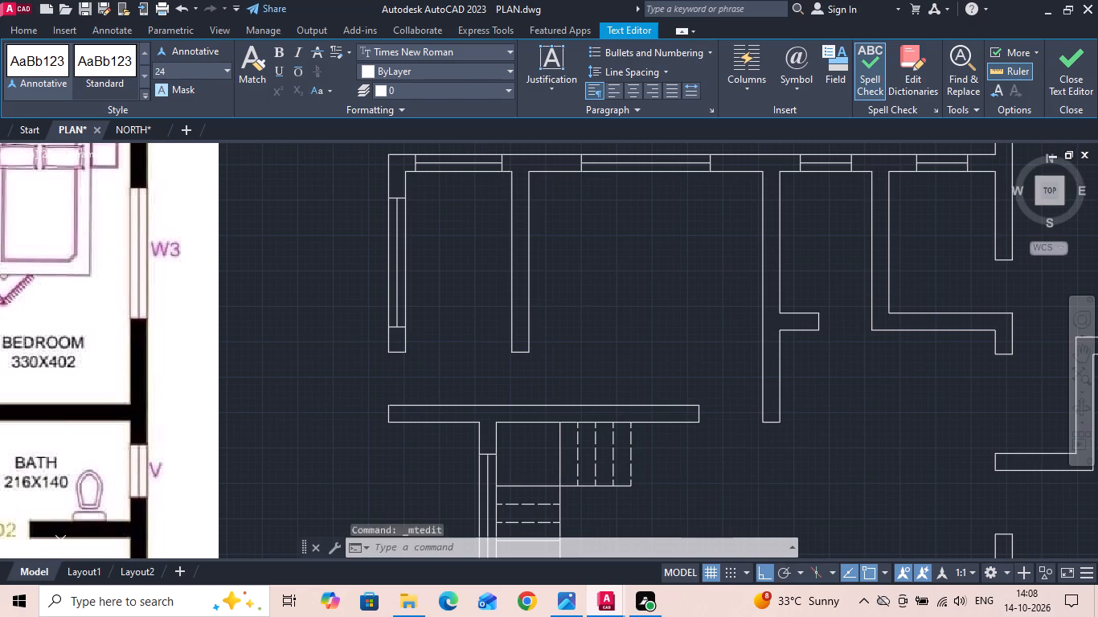
Move the enlarged DINING label up to the middle of the kitchen, with Ortho off.
click(651, 331)
right_click(651, 331)
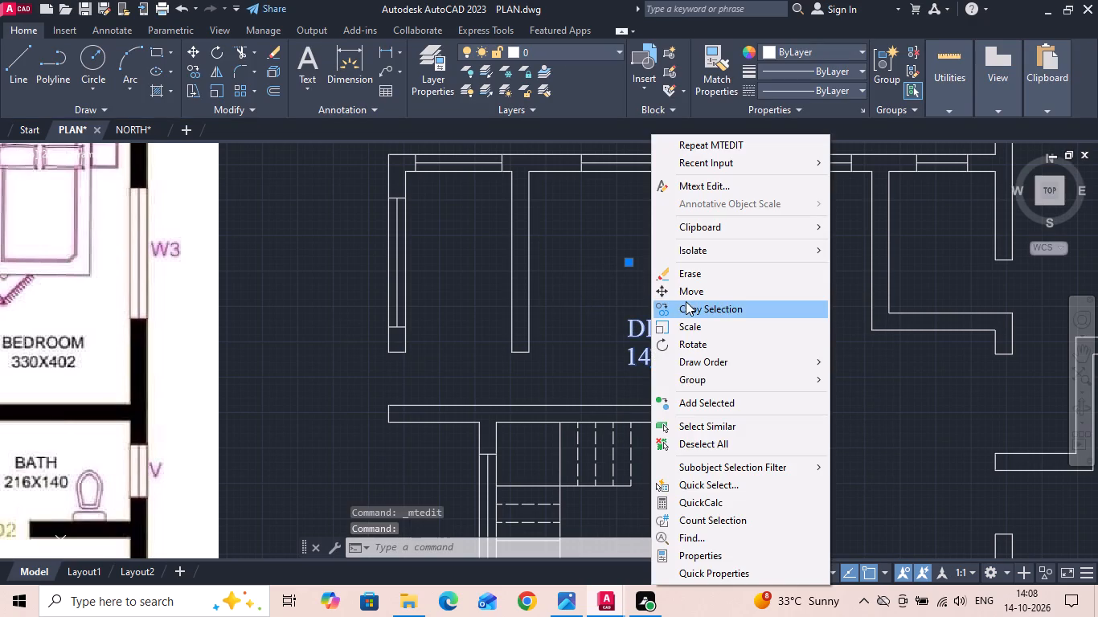
click(686, 291)
drag(694, 333, 686, 321)
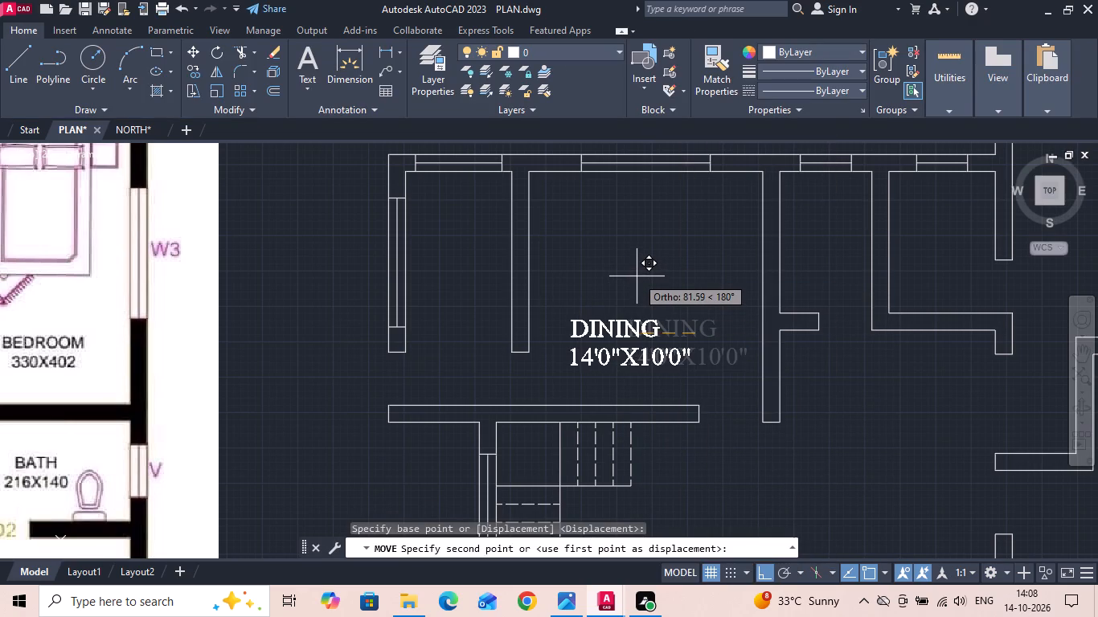
key(F8)
triple_click(656, 264)
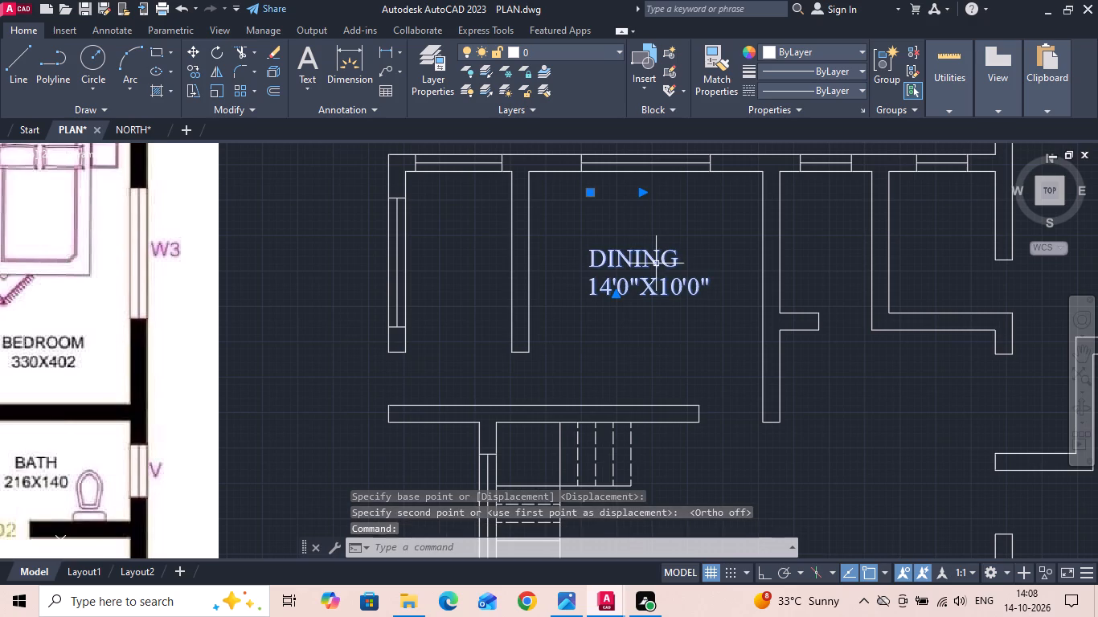
Set the text height of the whole DINING label in the kitchen to 20.
double_click(658, 264)
key(ctrl+a)
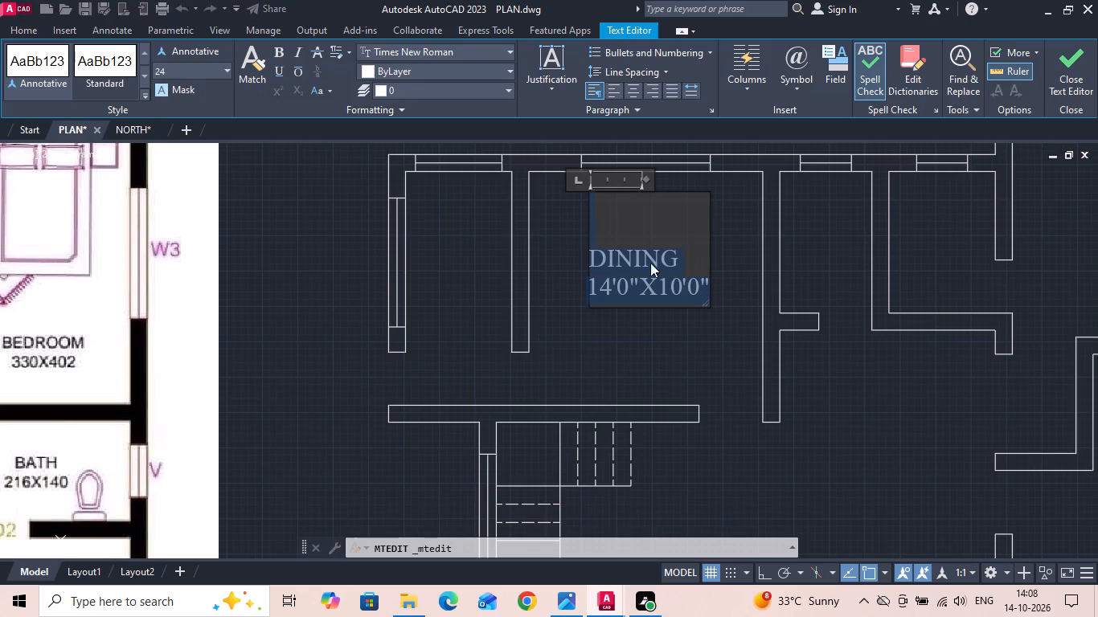
click(188, 74)
key(BackSpace)
text(20)
key(Return)
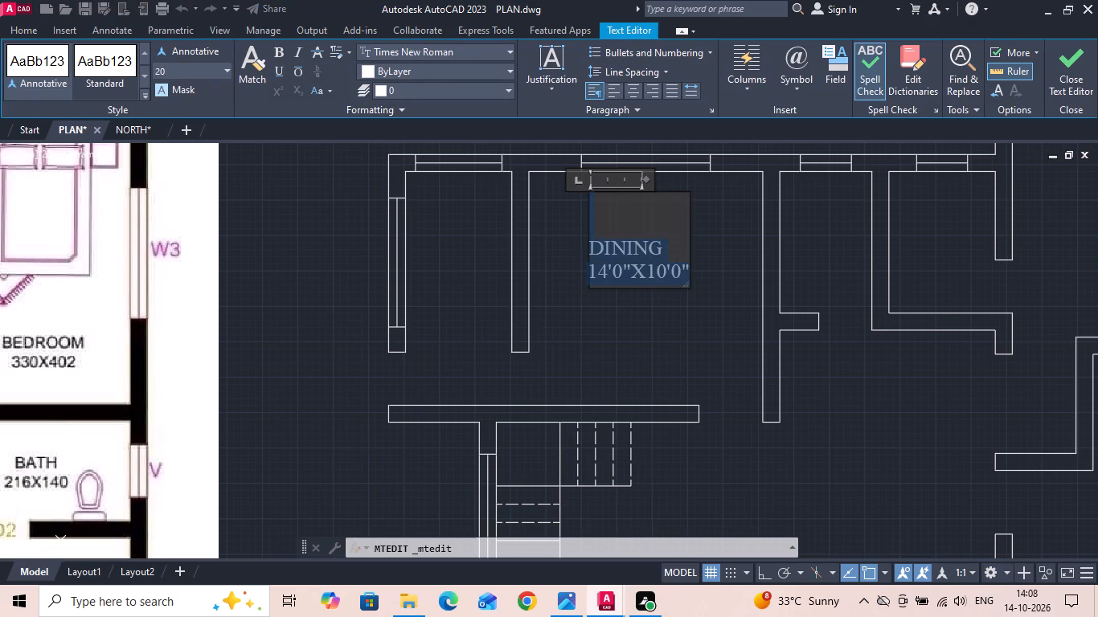
click(599, 369)
Copy the kitchen's DINING 14'0"X10'0" label down into the dining area beside the staircase of the drawn plan.
scroll(652, 337, down, 2)
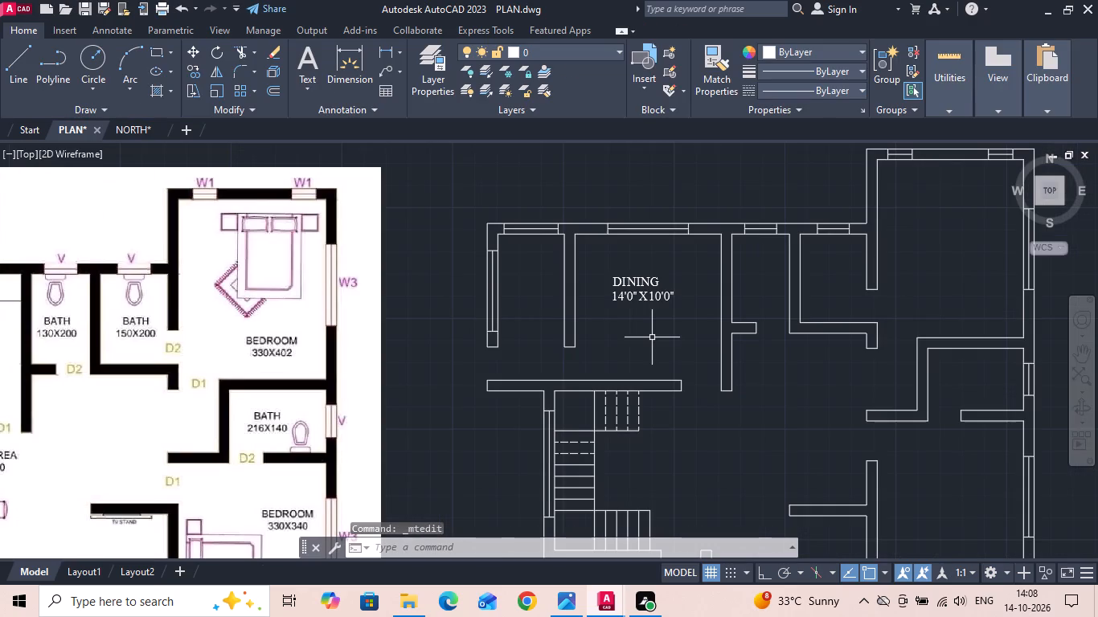
middle_drag(652, 337, 724, 341)
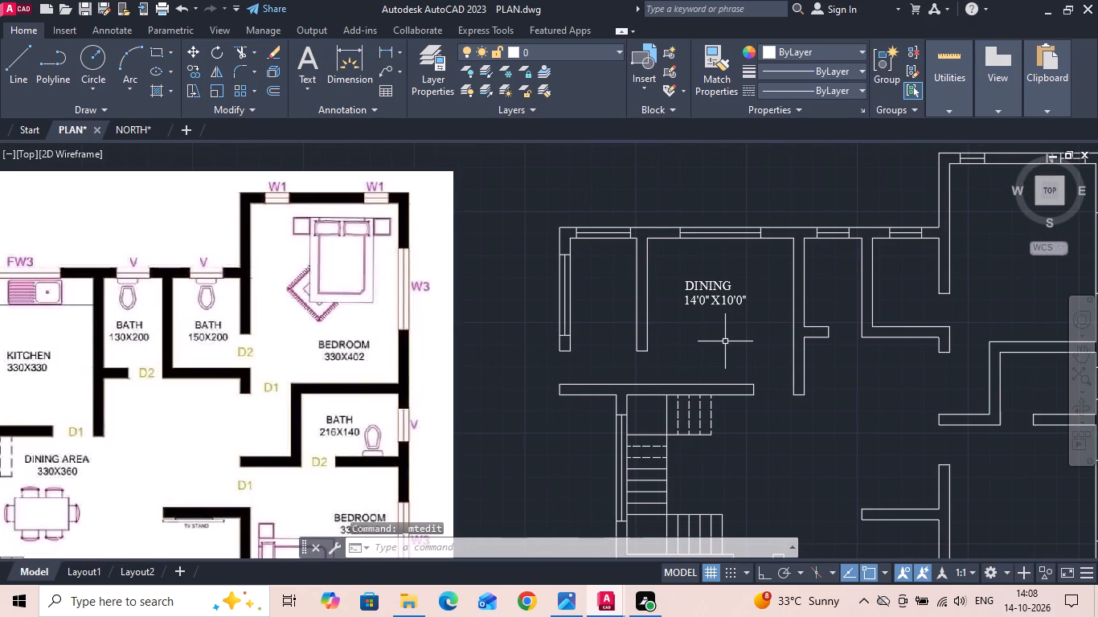
click(718, 299)
scroll(718, 299, down, 1)
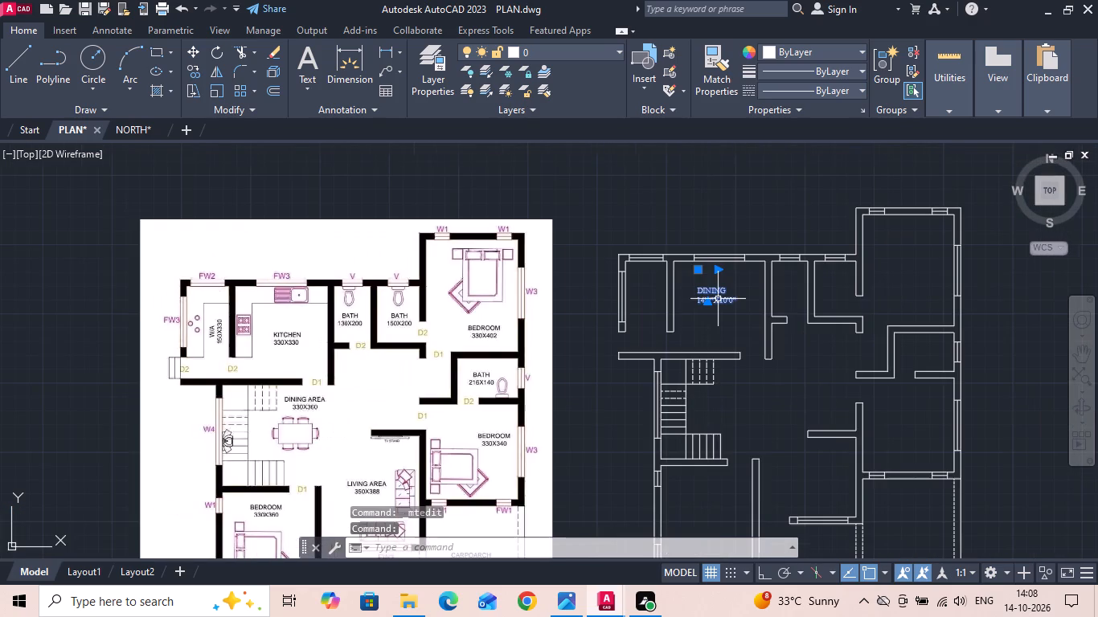
scroll(718, 299, up, 2)
right_click(718, 299)
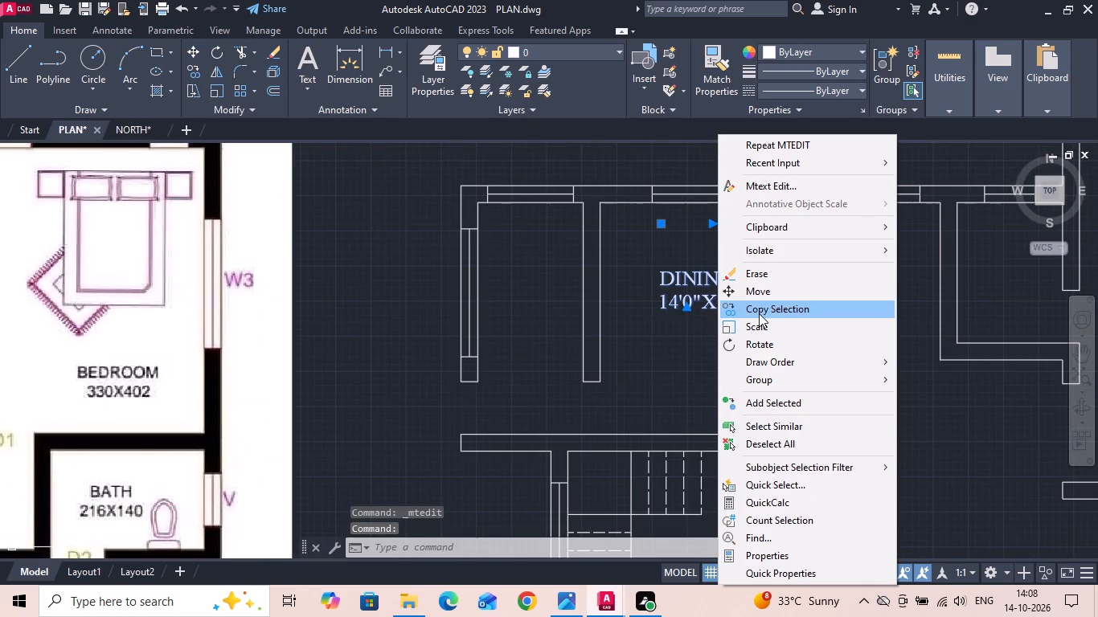
click(760, 301)
click(739, 292)
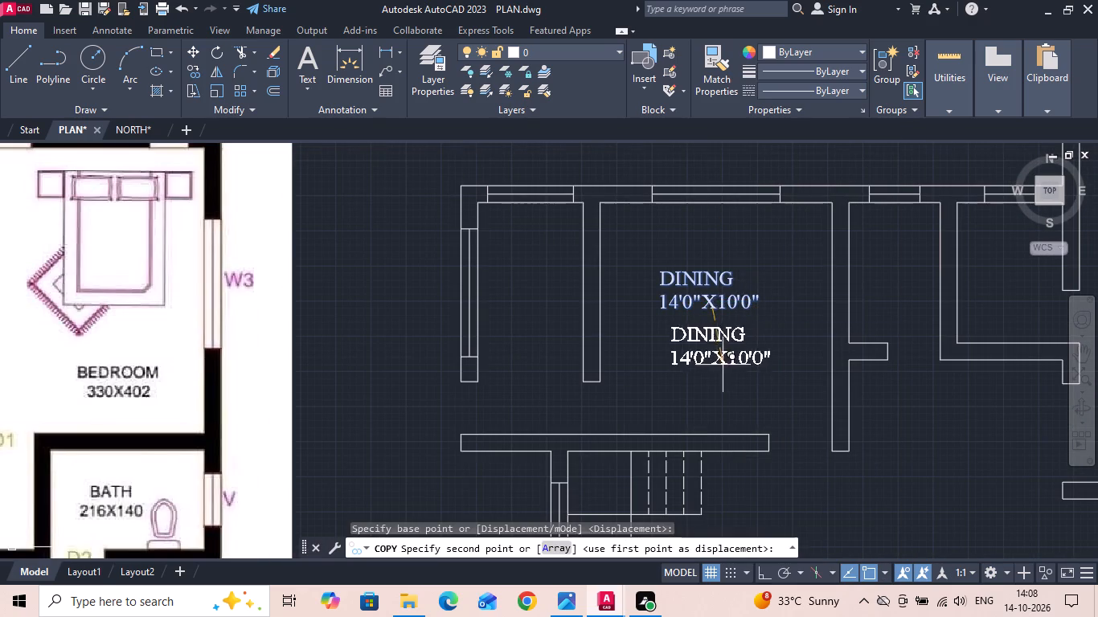
middle_drag(722, 365, 700, 160)
click(698, 386)
key(Escape)
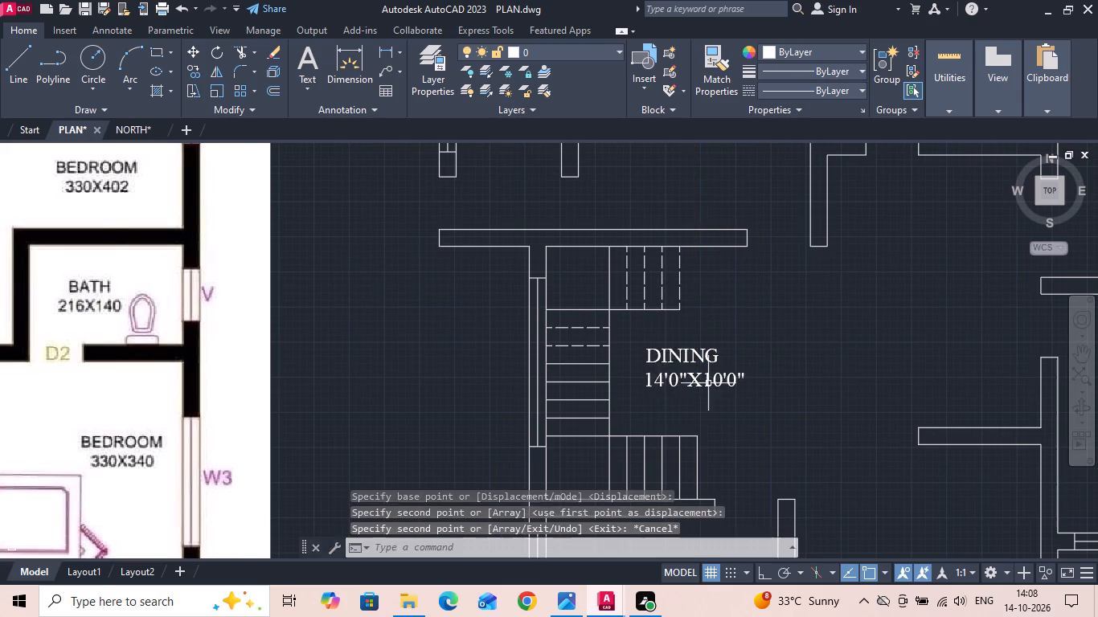
Measure the overall height of the two-line KITCHEN 330X330 label in the reference image with a linear dimension.
scroll(746, 375, down, 2)
scroll(309, 298, up, 3)
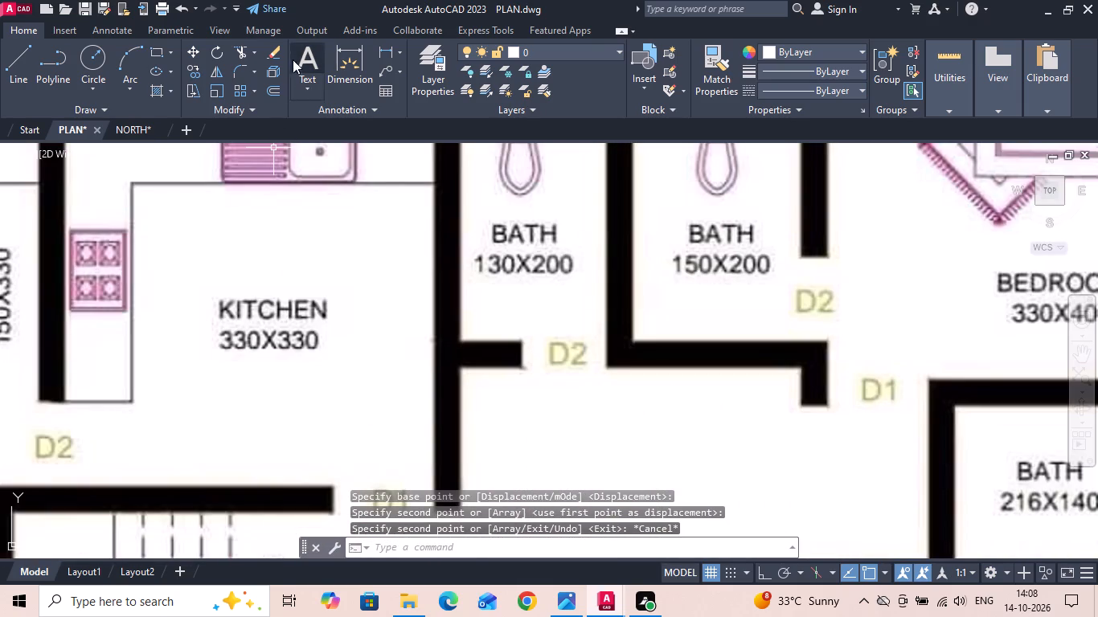
click(382, 47)
scroll(289, 318, up, 2)
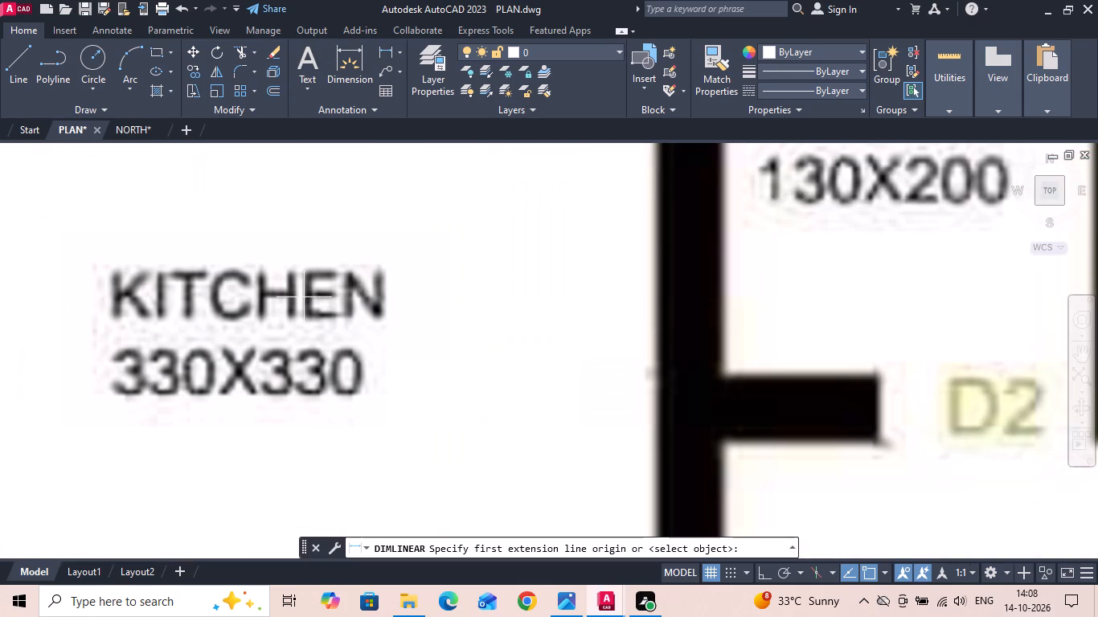
click(317, 269)
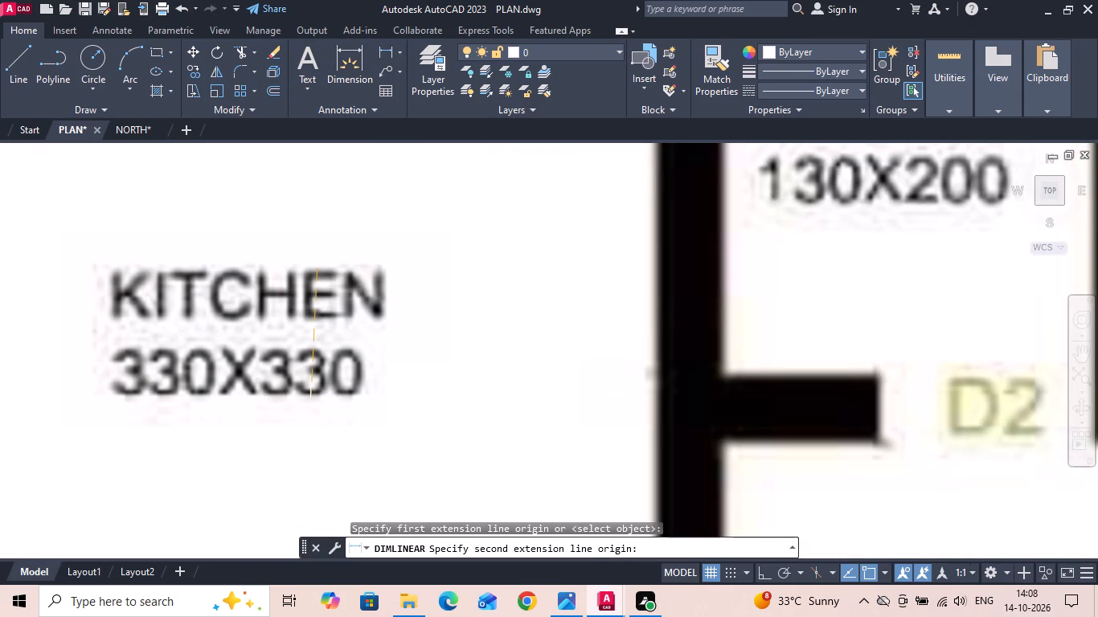
click(312, 396)
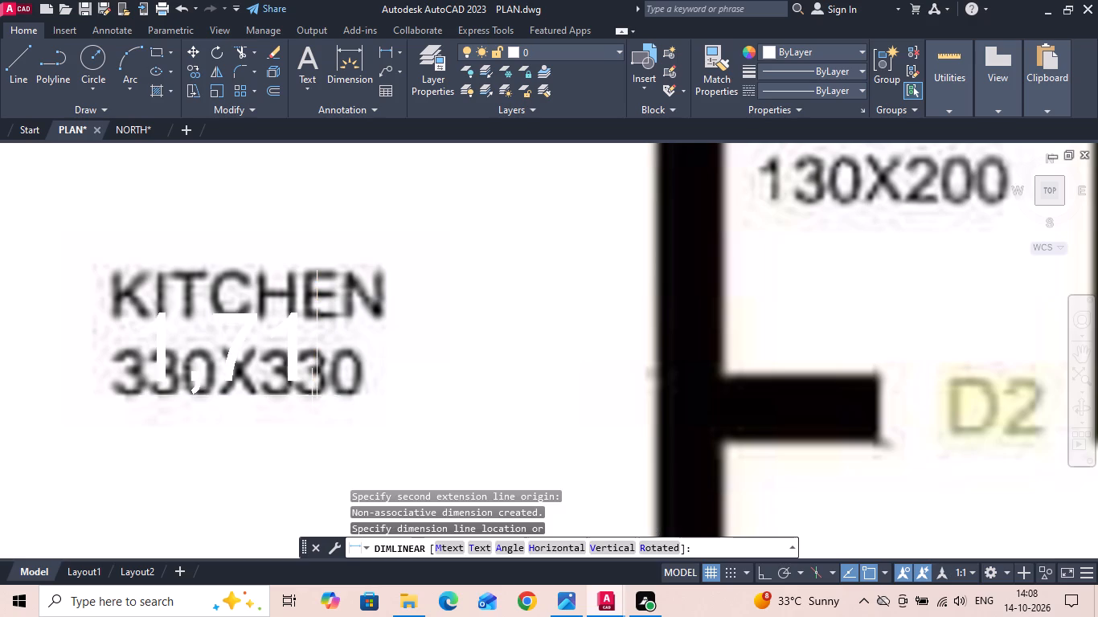
scroll(333, 391, down, 5)
scroll(151, 401, down, 2)
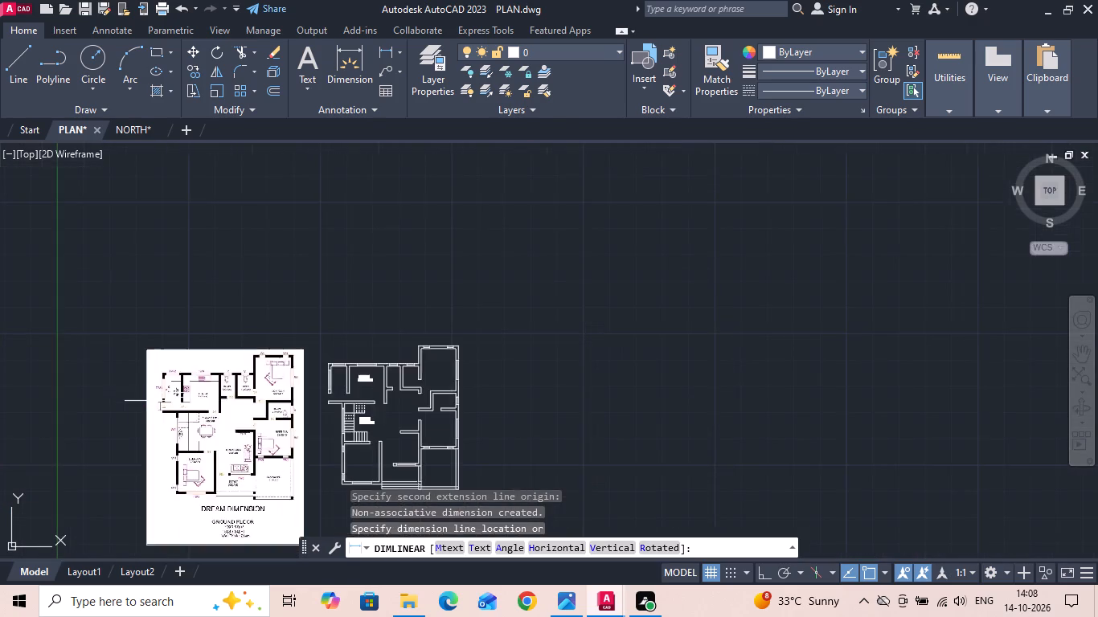
scroll(96, 408, up, 2)
scroll(171, 397, up, 2)
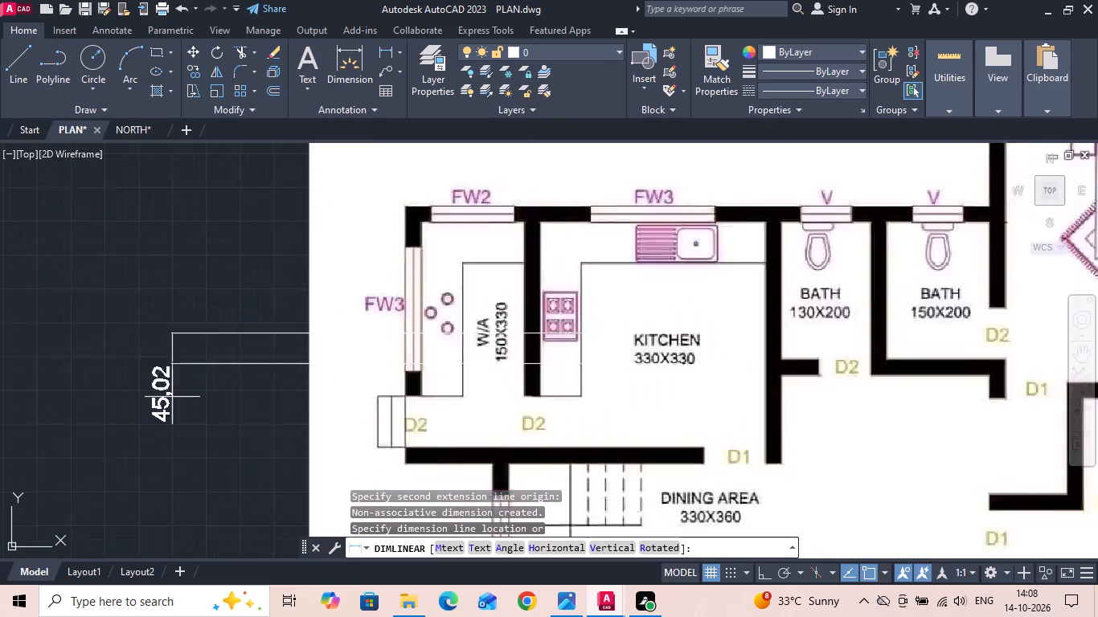
scroll(172, 397, up, 1)
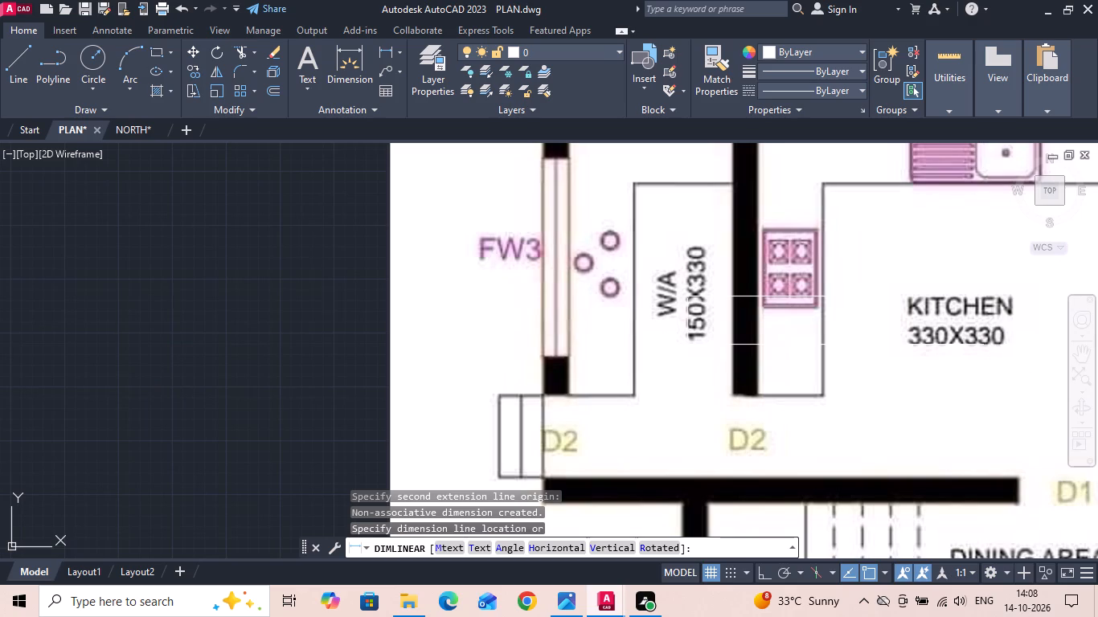
key(Escape)
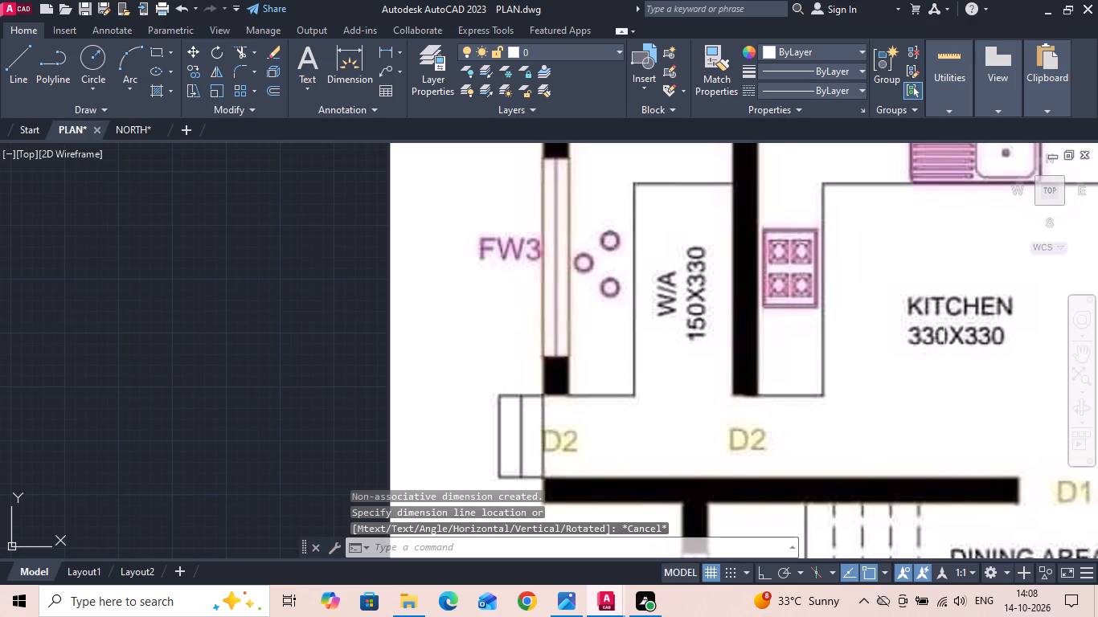
Save the PLAN drawing.
scroll(758, 307, down, 2)
scroll(667, 301, down, 1)
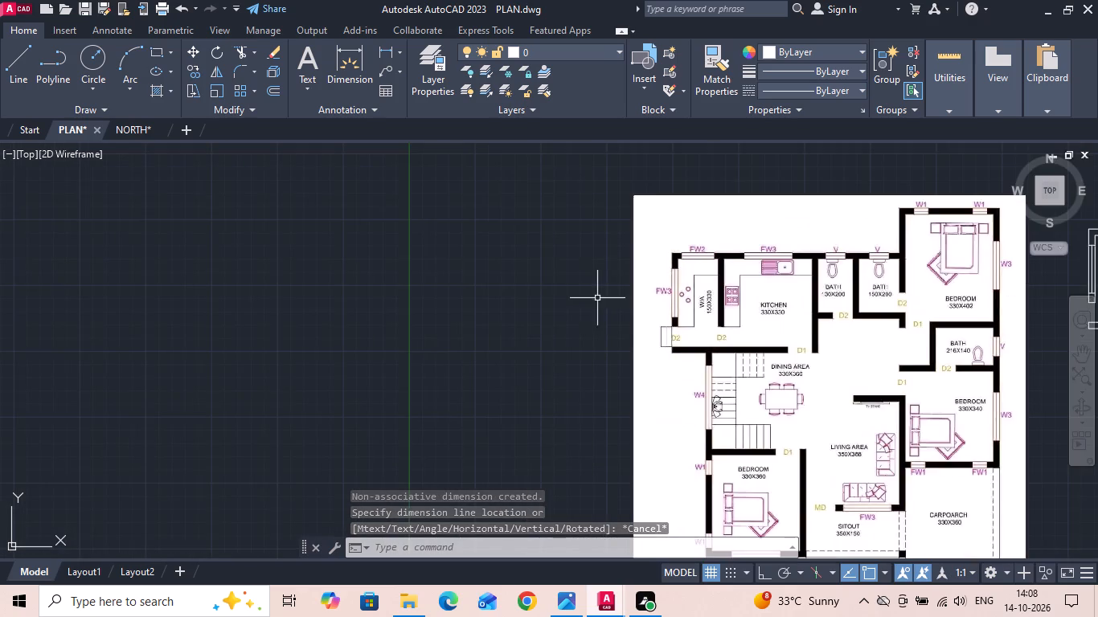
middle_drag(903, 298, 640, 278)
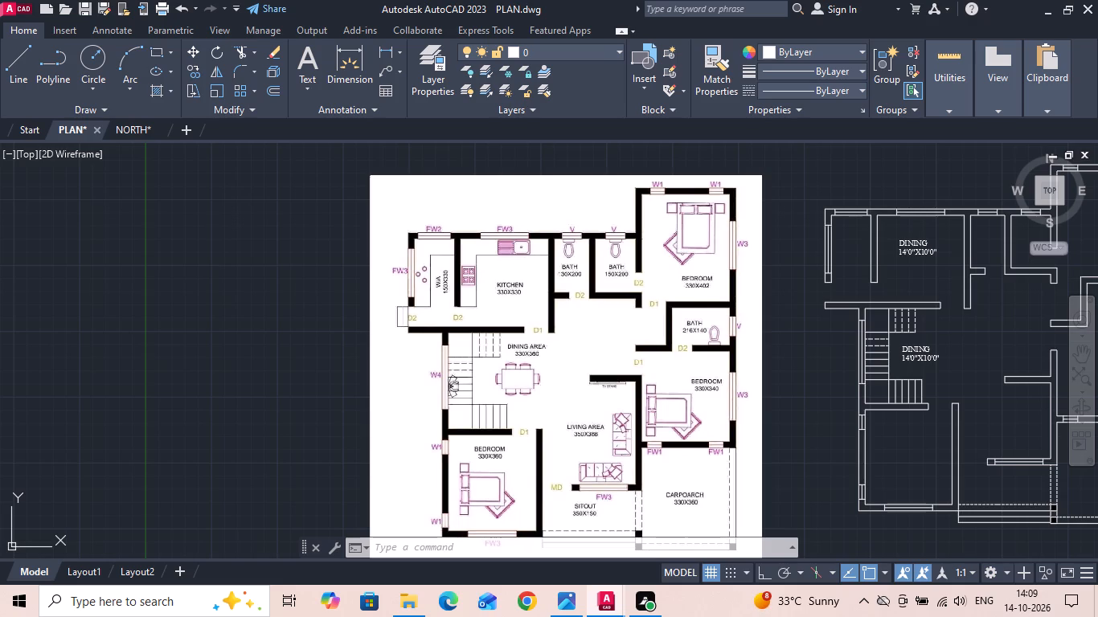
key(ctrl+s)
key(ctrl+s)
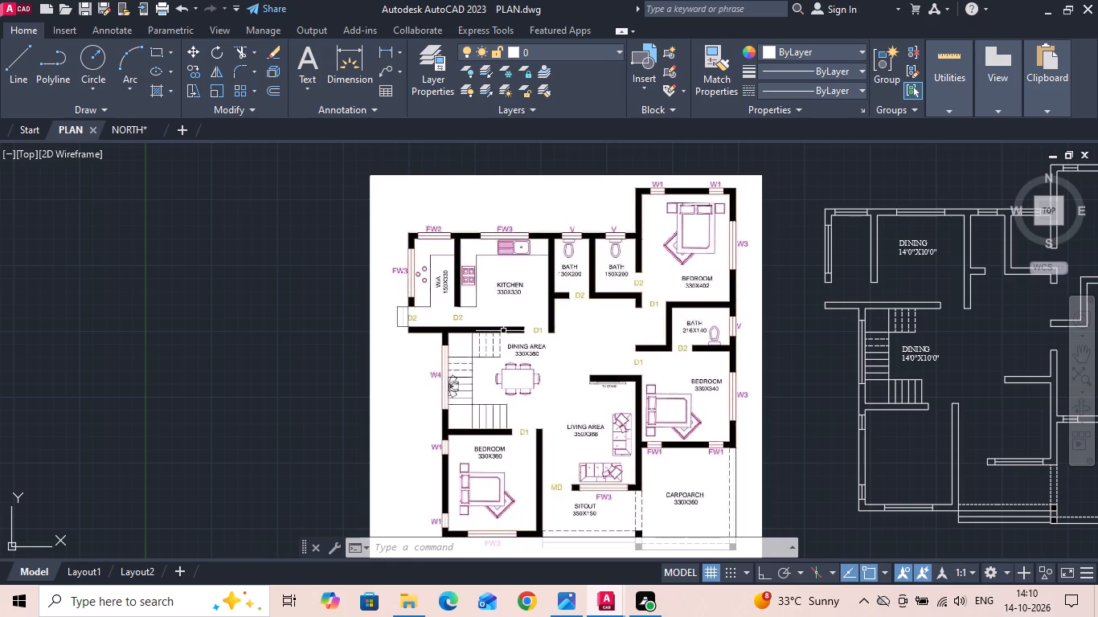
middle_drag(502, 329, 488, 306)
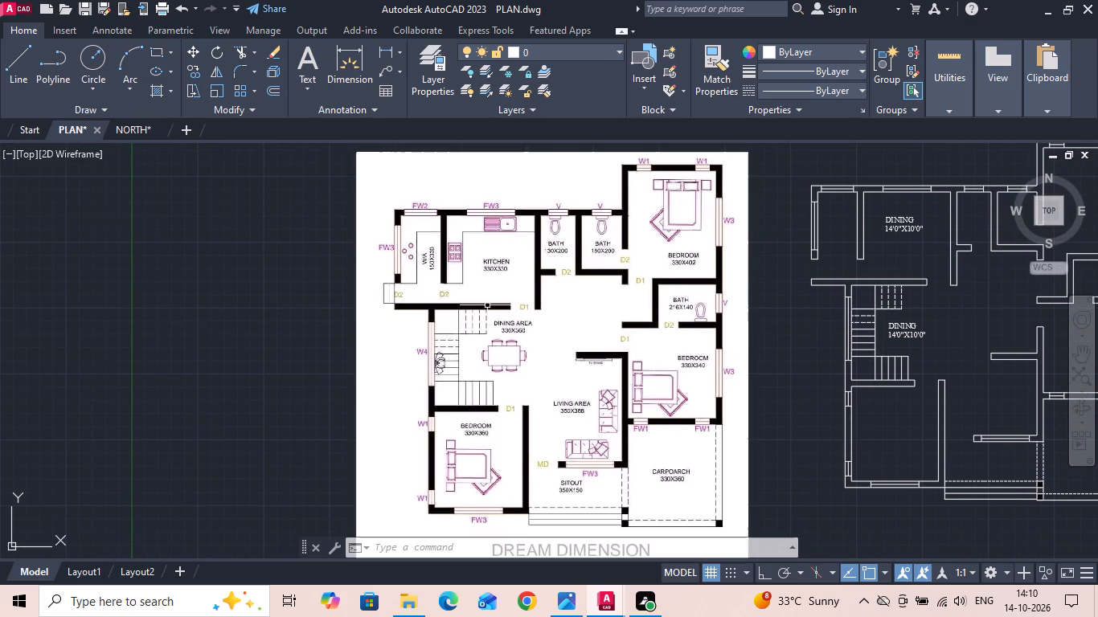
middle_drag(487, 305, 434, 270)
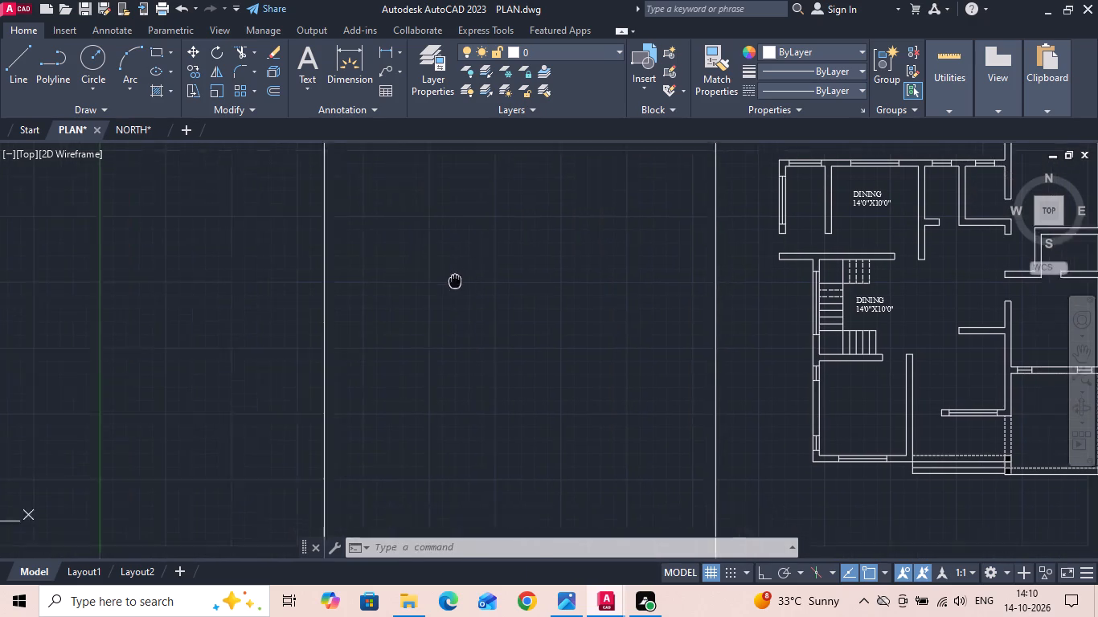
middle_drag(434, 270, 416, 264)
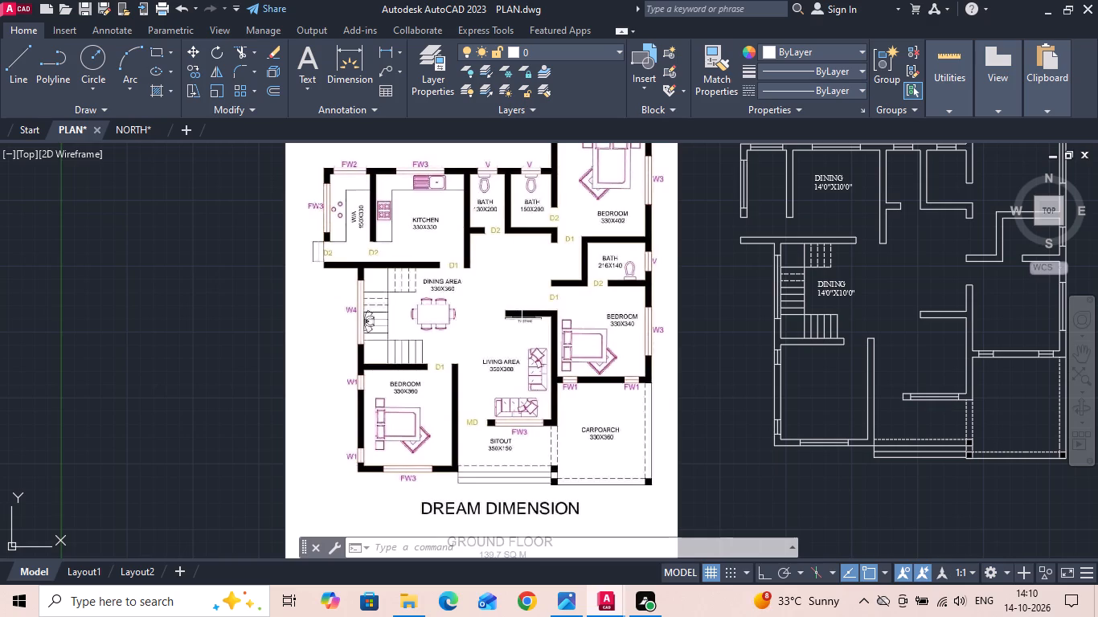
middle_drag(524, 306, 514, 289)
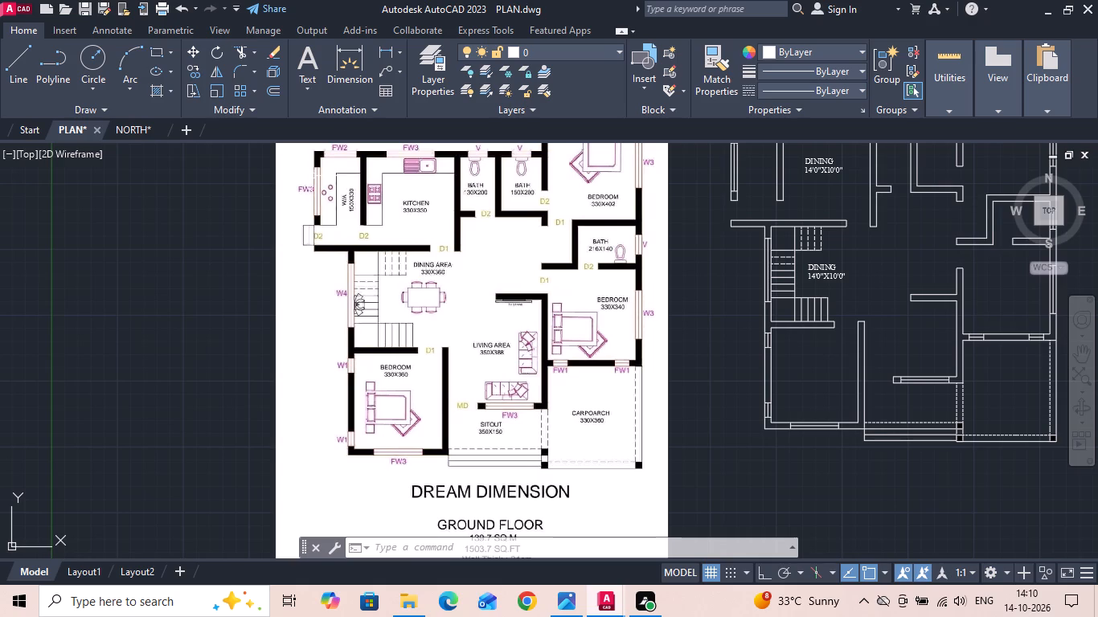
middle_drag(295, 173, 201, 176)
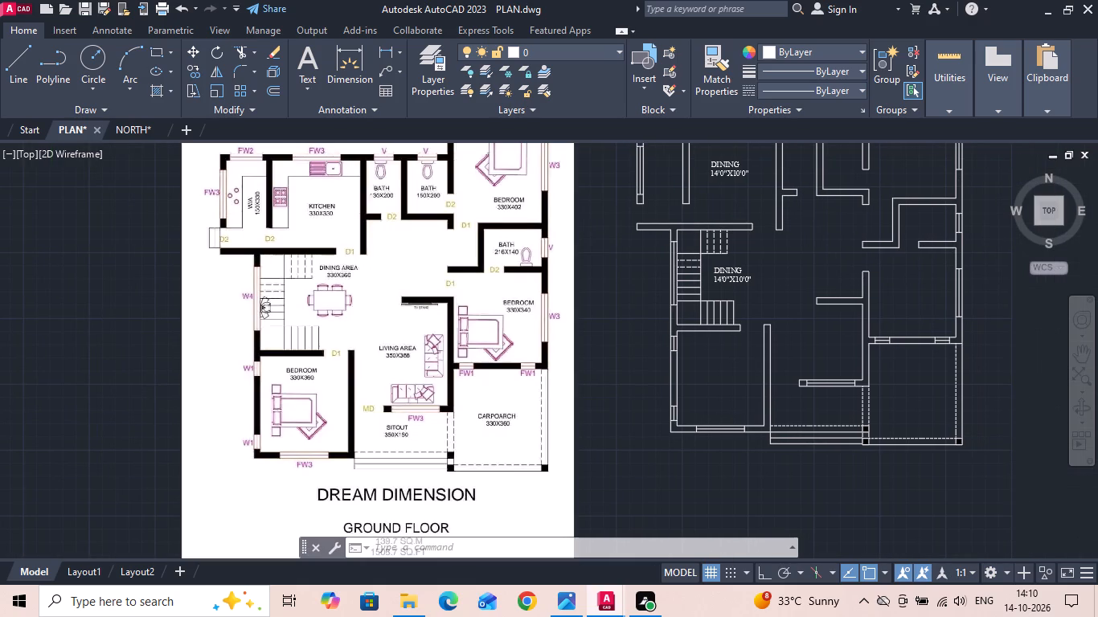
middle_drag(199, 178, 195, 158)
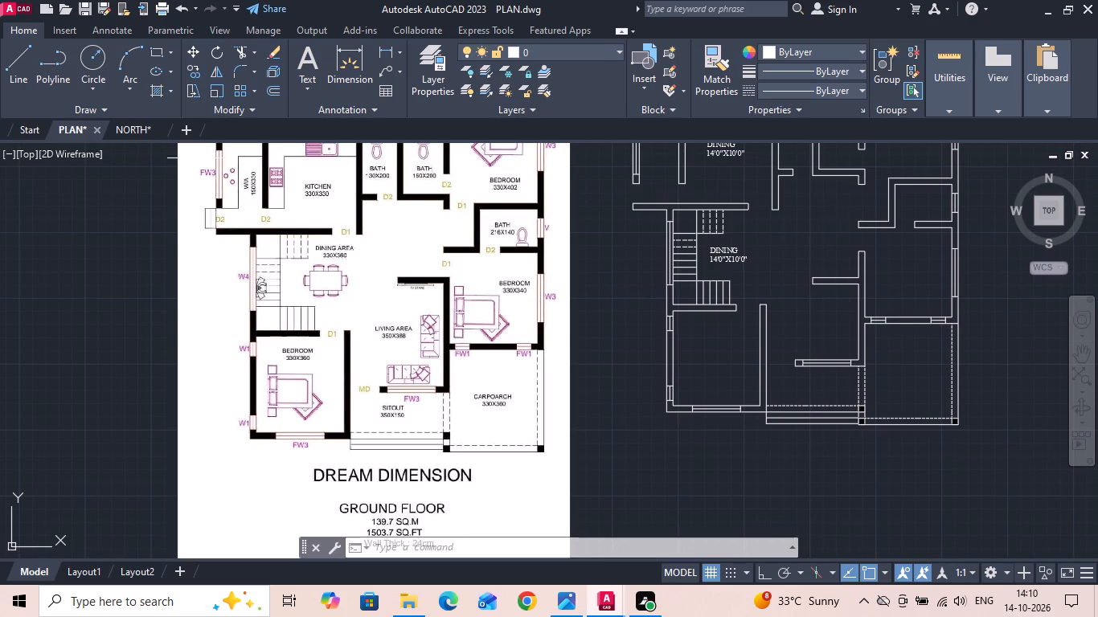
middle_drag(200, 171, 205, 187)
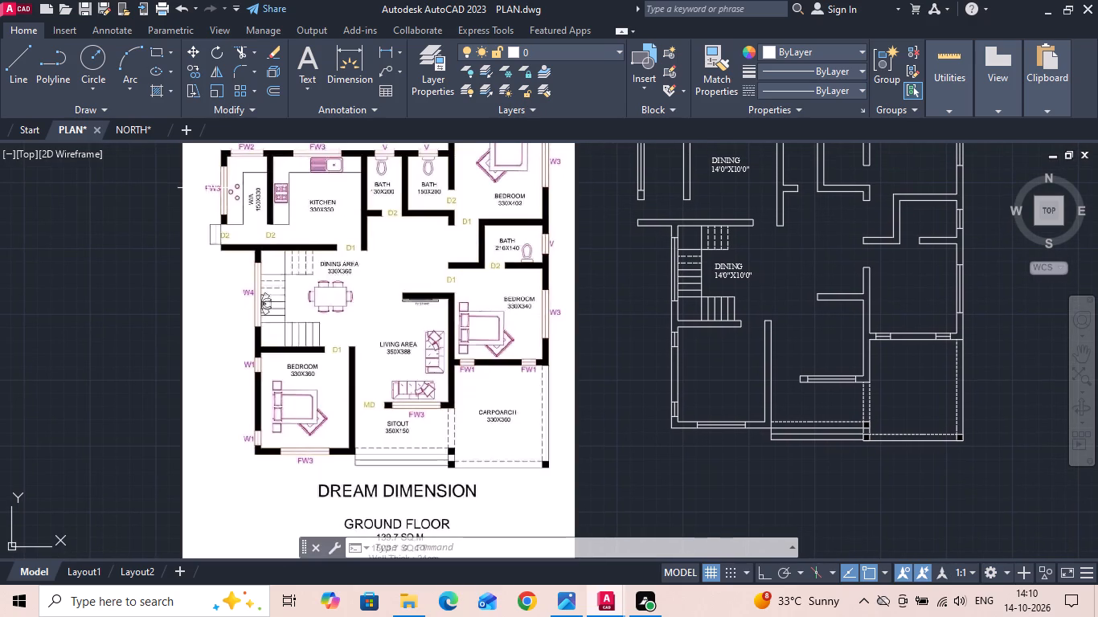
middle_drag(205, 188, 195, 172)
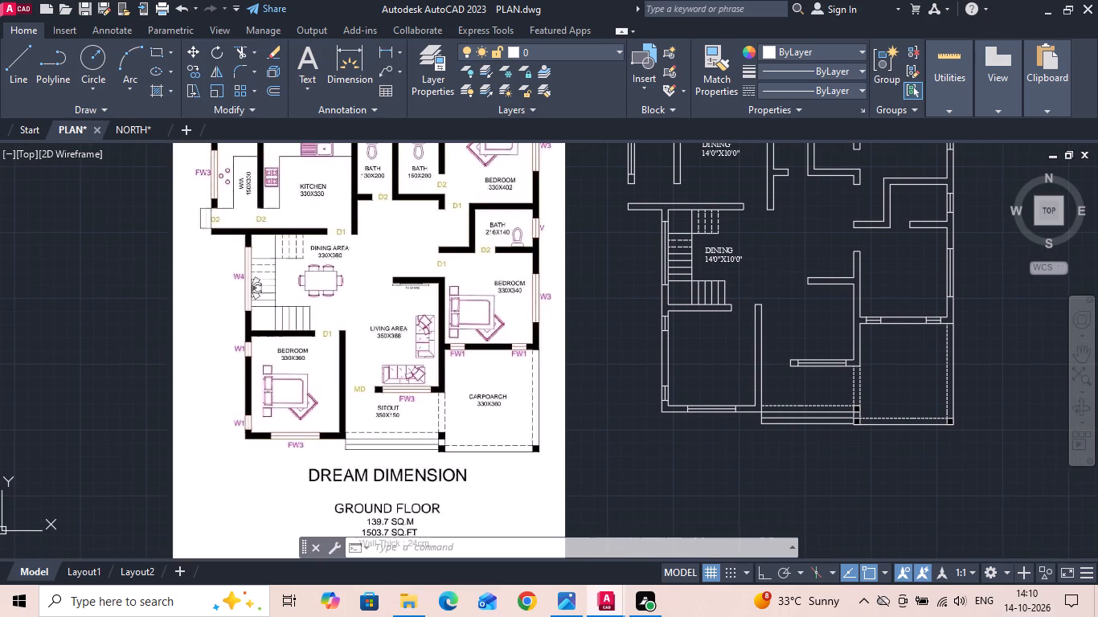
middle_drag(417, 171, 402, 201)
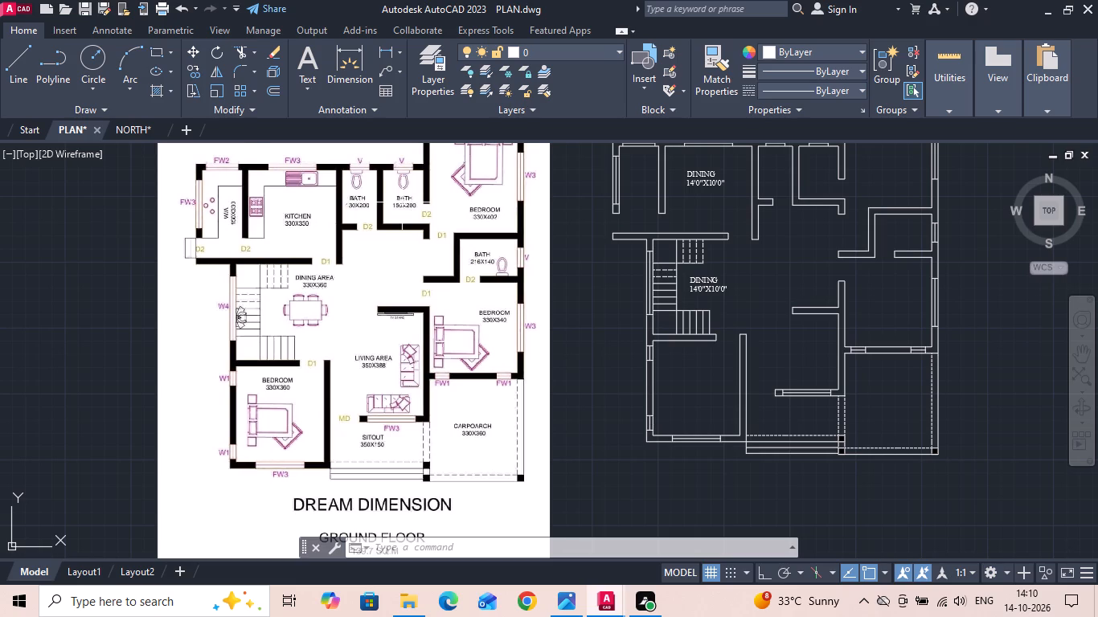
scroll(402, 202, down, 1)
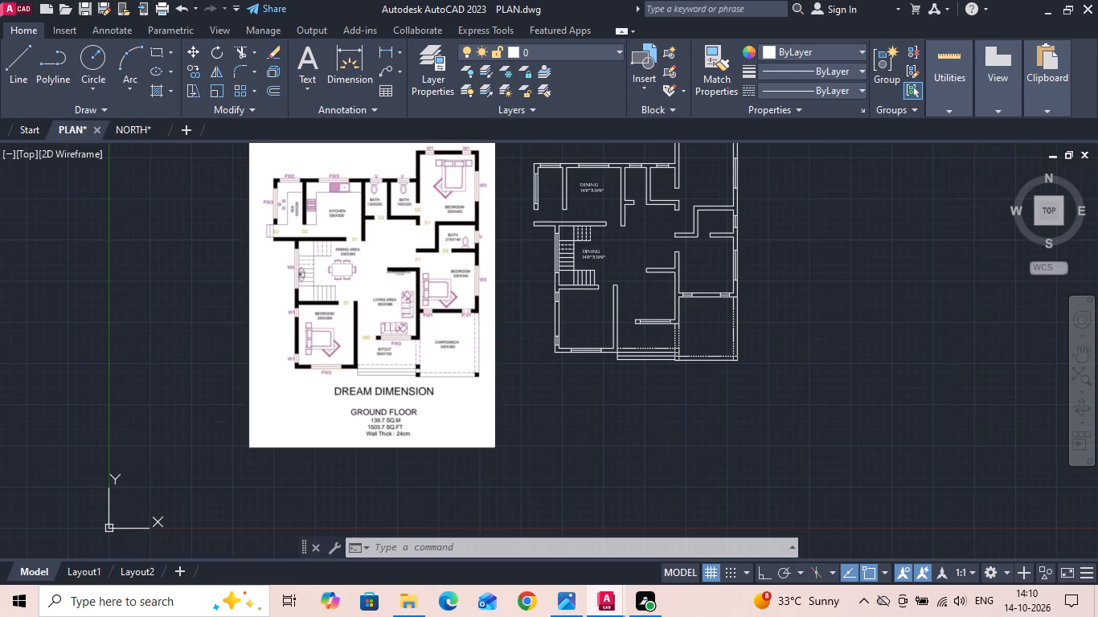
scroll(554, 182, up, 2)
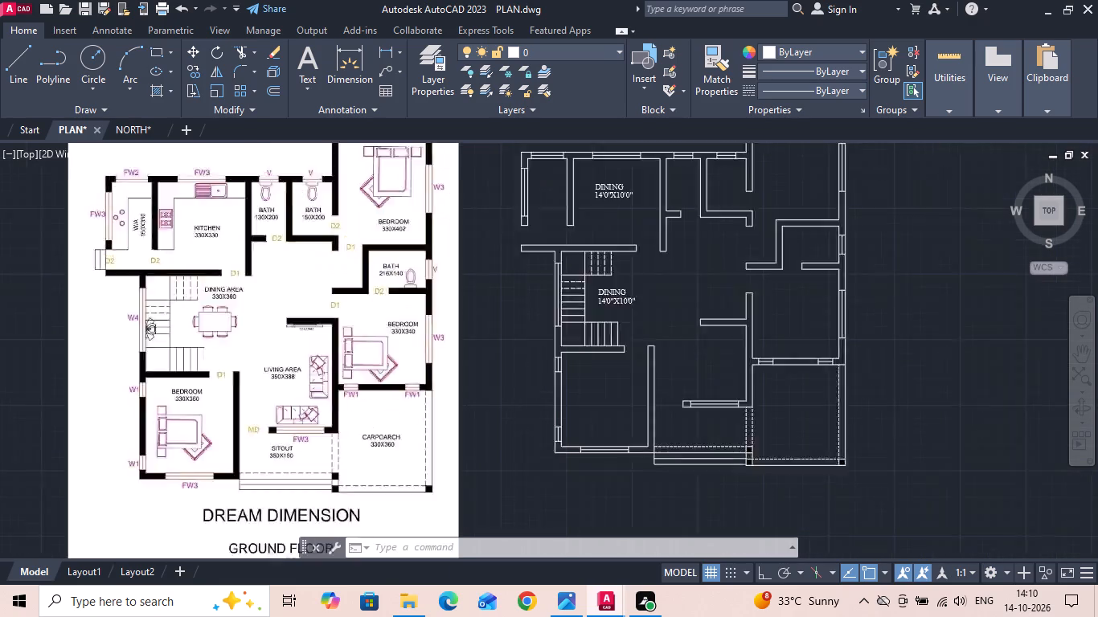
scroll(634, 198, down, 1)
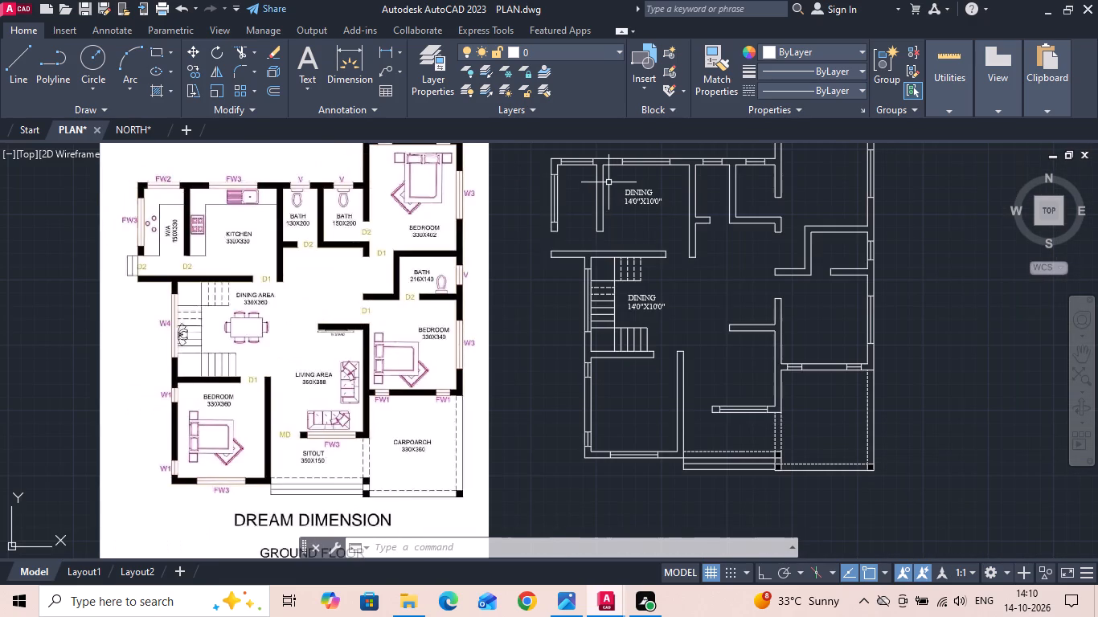
Set the text height of the whole DINING label in the kitchen to 18.
scroll(611, 181, up, 1)
double_click(658, 197)
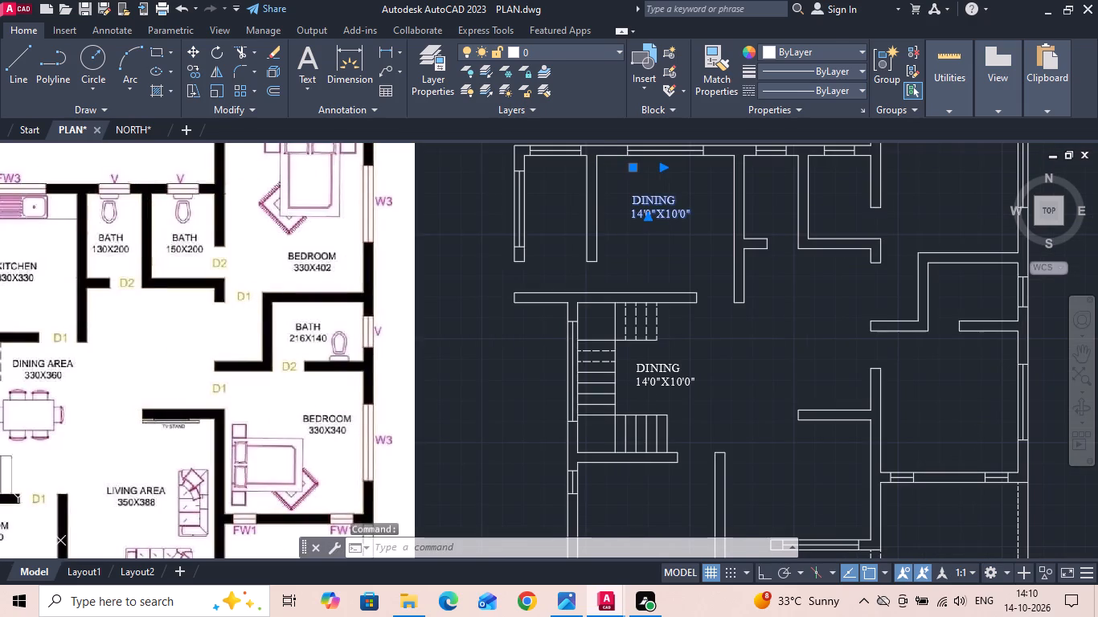
key(ctrl+a)
click(178, 71)
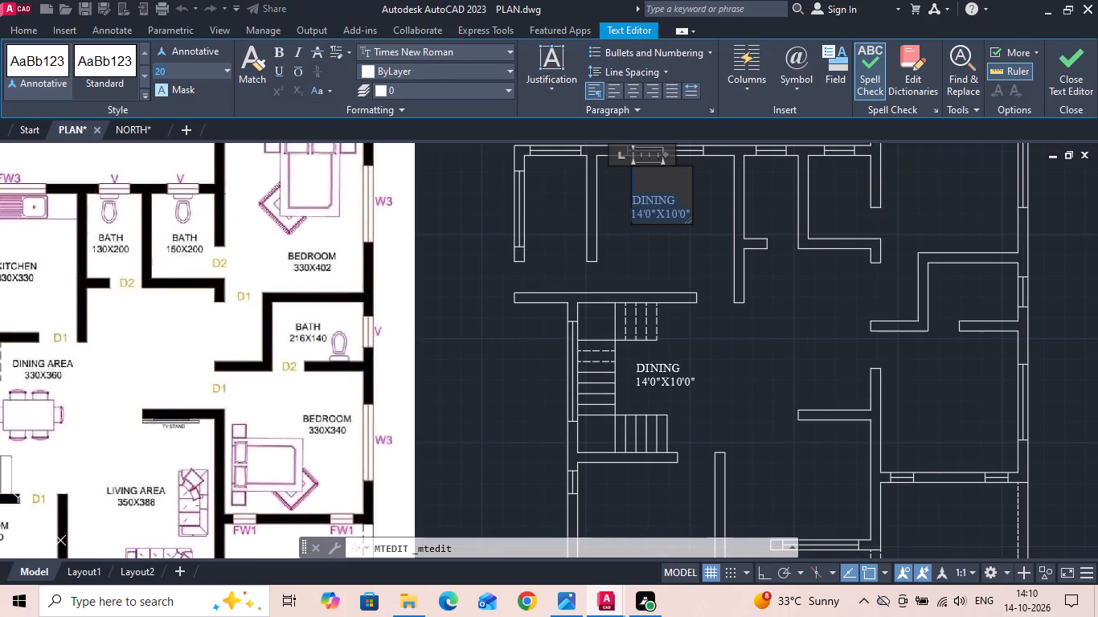
key(BackSpace)
text(18)
key(Return)
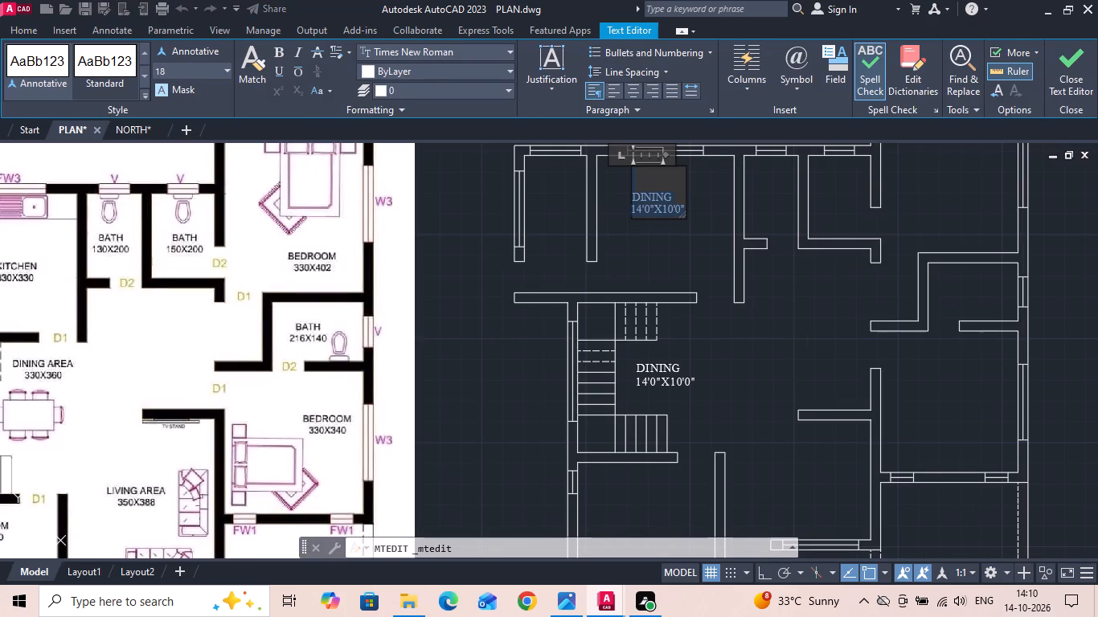
Set the text height of the DINING 14'0"X10'0" label in the kitchen to 16.
click(178, 71)
key(BackSpace)
text(16)
key(Return)
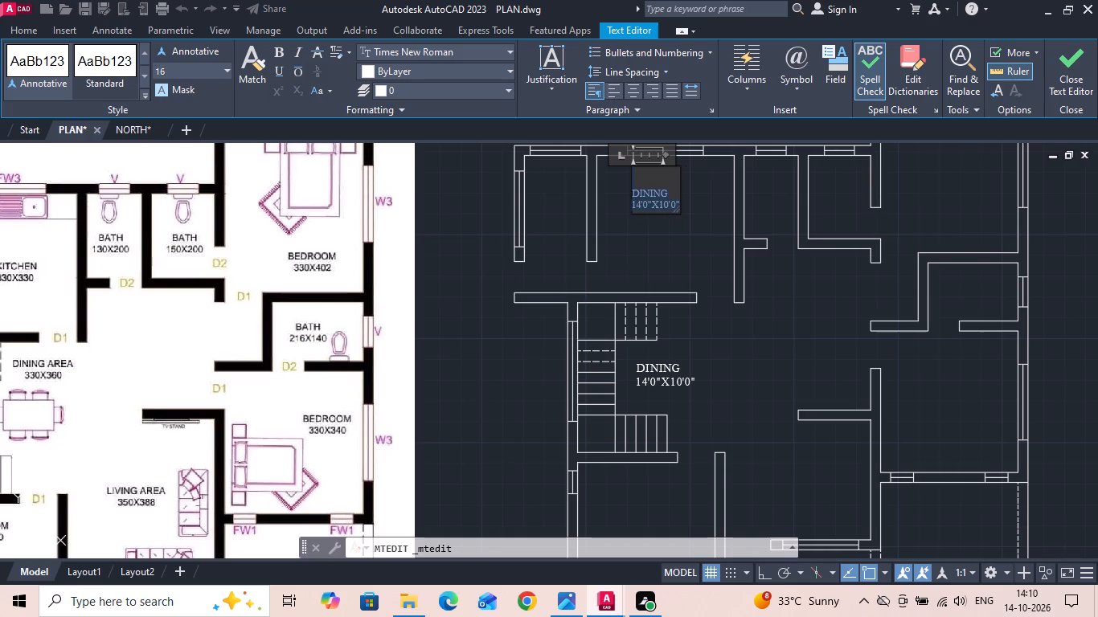
click(608, 248)
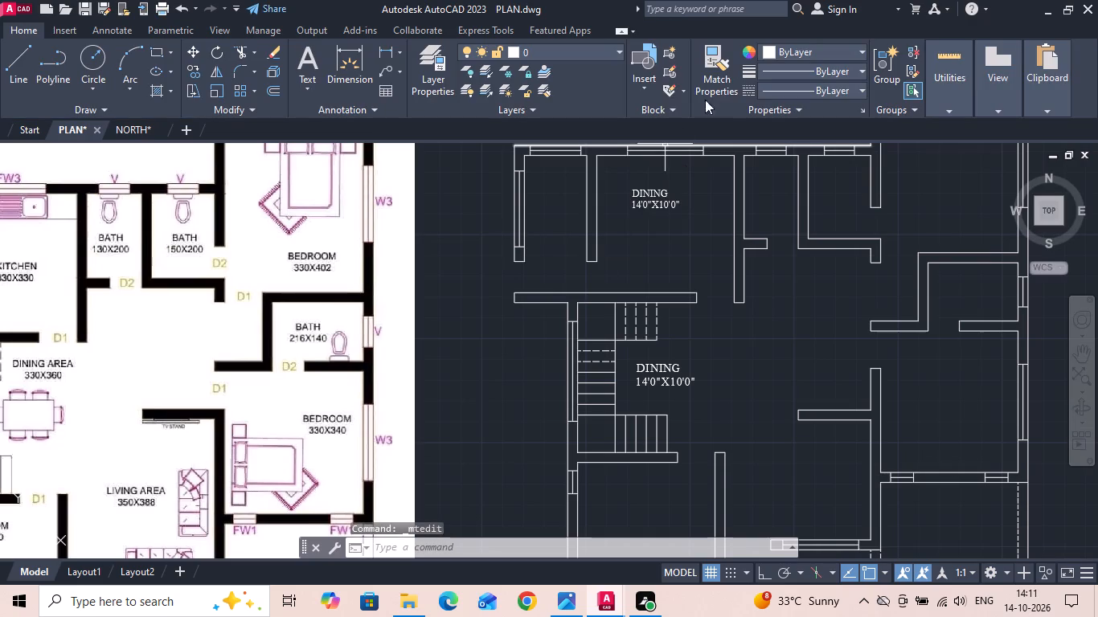
Match the properties of the kitchen's DINING label onto the DINING label beside the staircase.
click(721, 84)
click(649, 207)
click(653, 366)
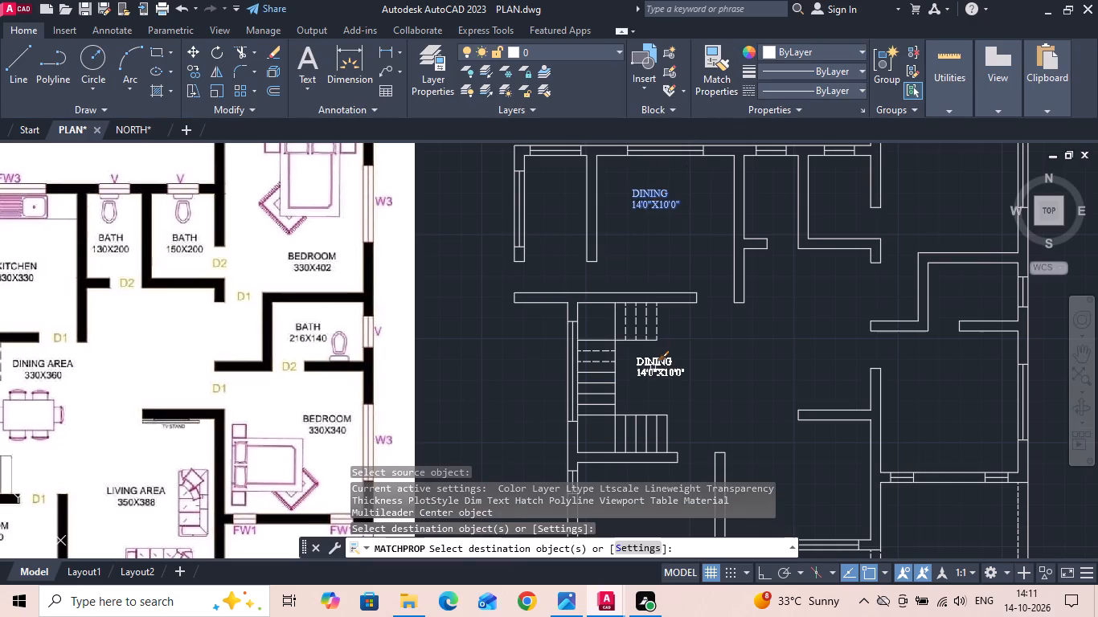
click(652, 367)
key(Escape)
Change the name in the label beside the staircase to DINING AREA and widen its text frame so the name fits on one line.
middle_drag(654, 370, 727, 370)
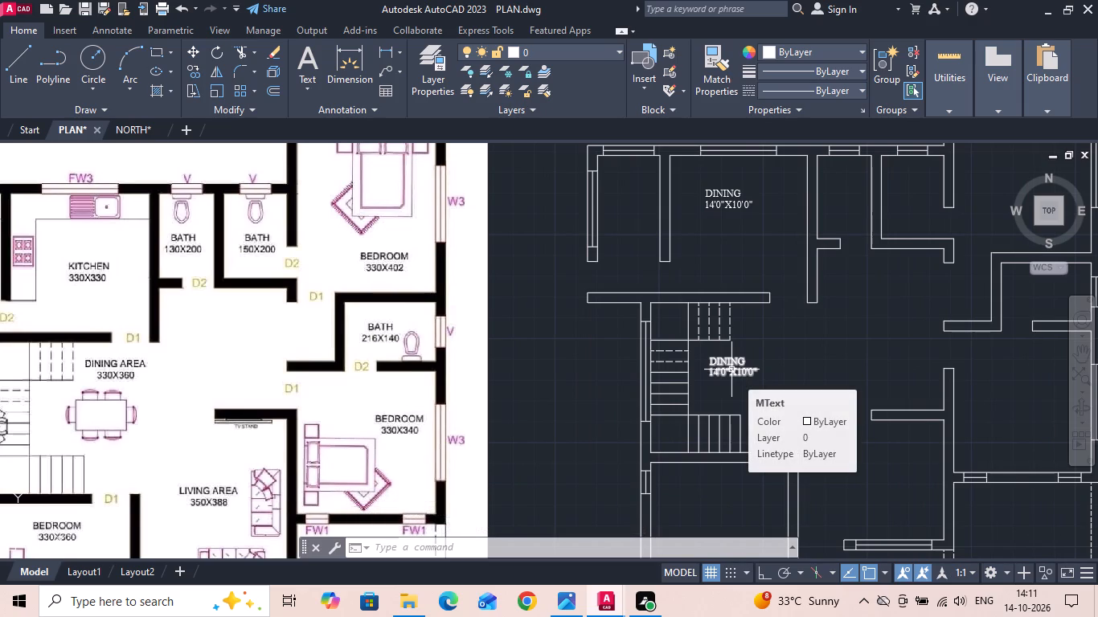
middle_drag(751, 369, 768, 366)
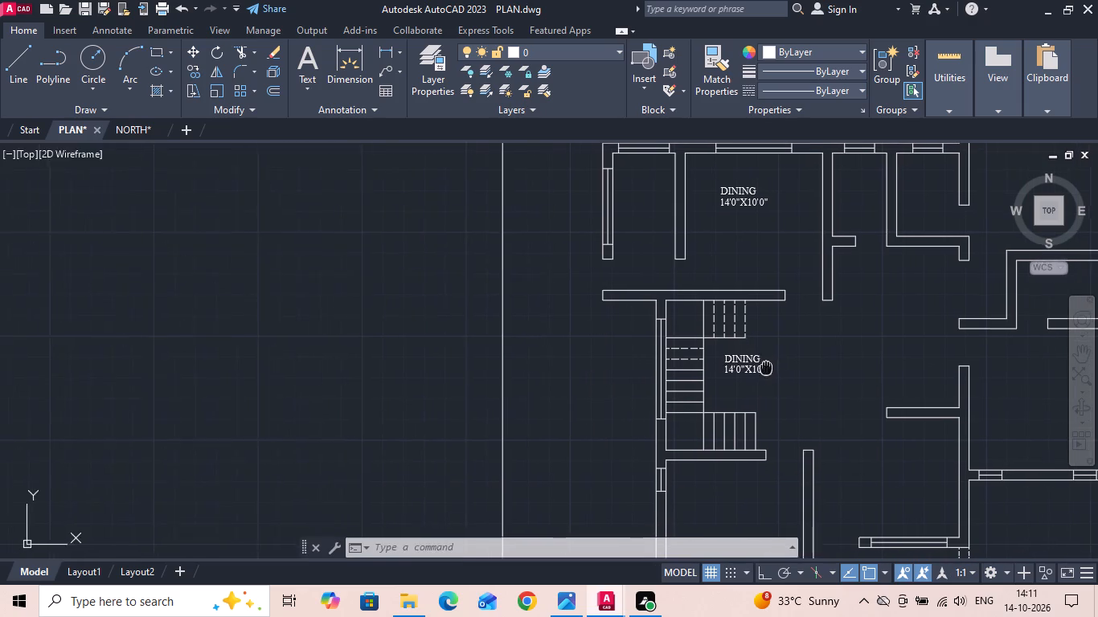
middle_drag(768, 366, 772, 366)
middle_drag(755, 369, 809, 369)
scroll(810, 369, up, 1)
middle_drag(814, 349, 831, 345)
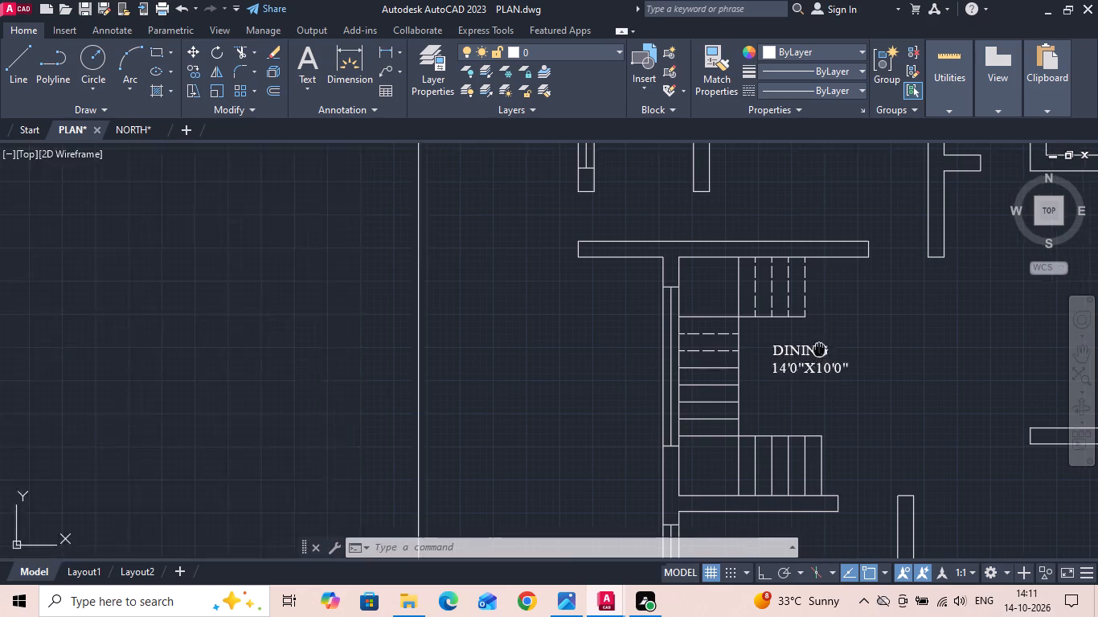
middle_drag(831, 345, 913, 330)
double_click(912, 331)
click(912, 331)
click(931, 337)
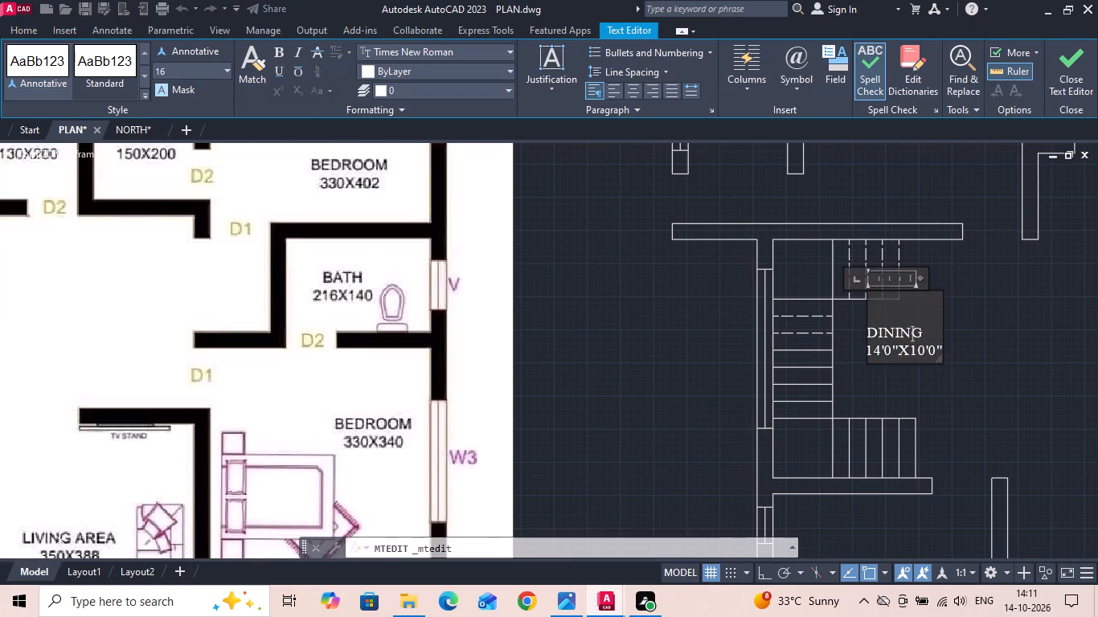
click(932, 337)
click(920, 329)
key(space)
text(AR)
text(EA)
drag(941, 339, 984, 337)
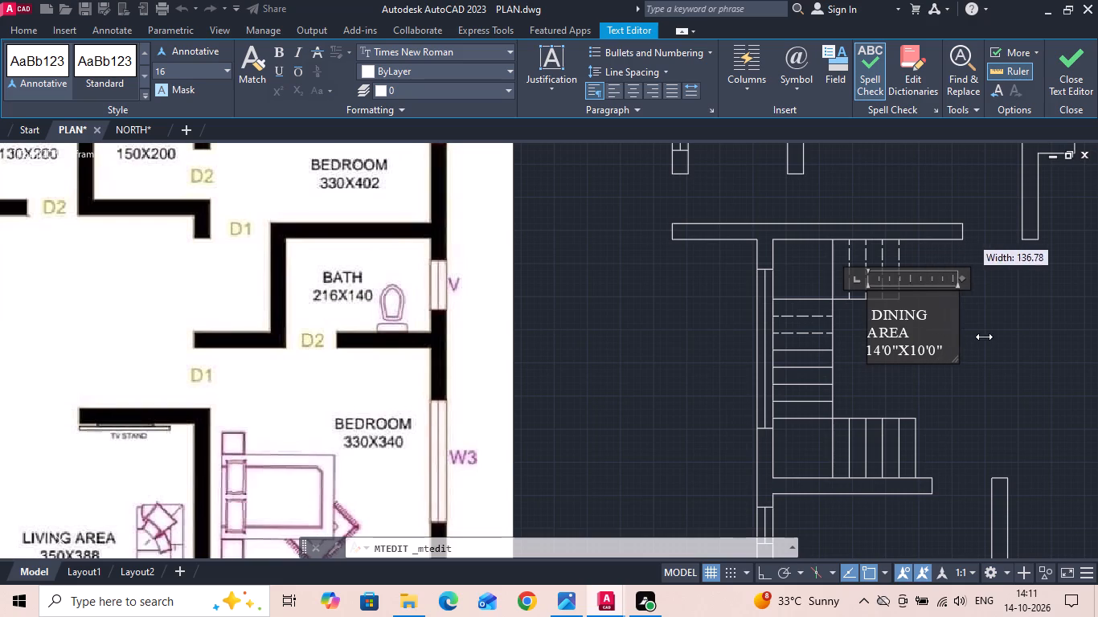
drag(984, 337, 1034, 337)
Replace the size line of the DINING AREA label with 330X360, as in the reference image.
scroll(964, 389, down, 1)
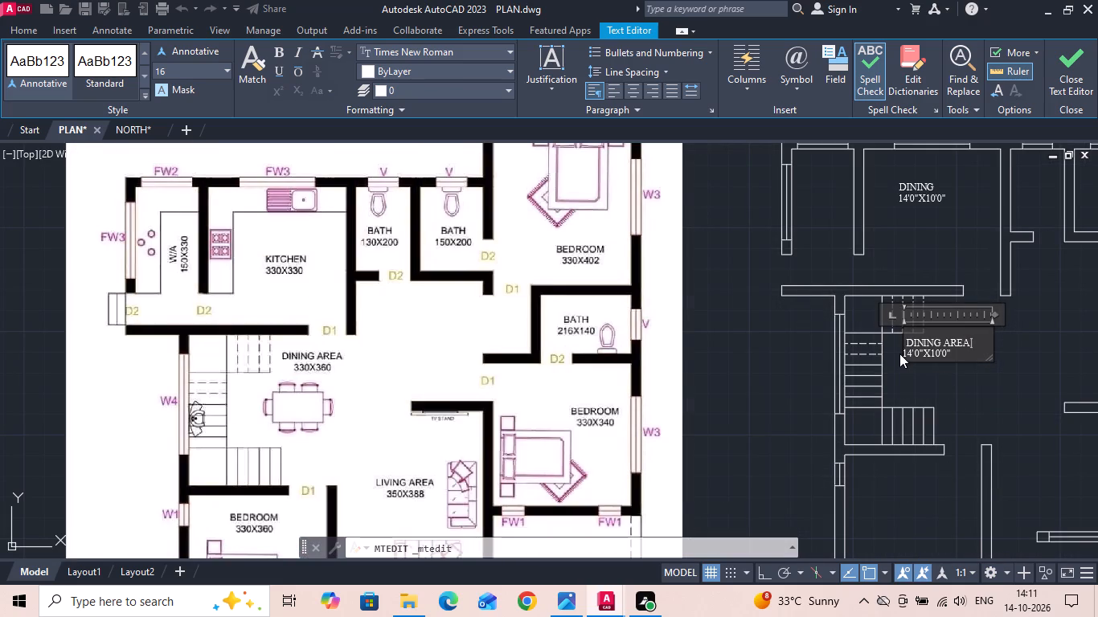
scroll(917, 344, up, 2)
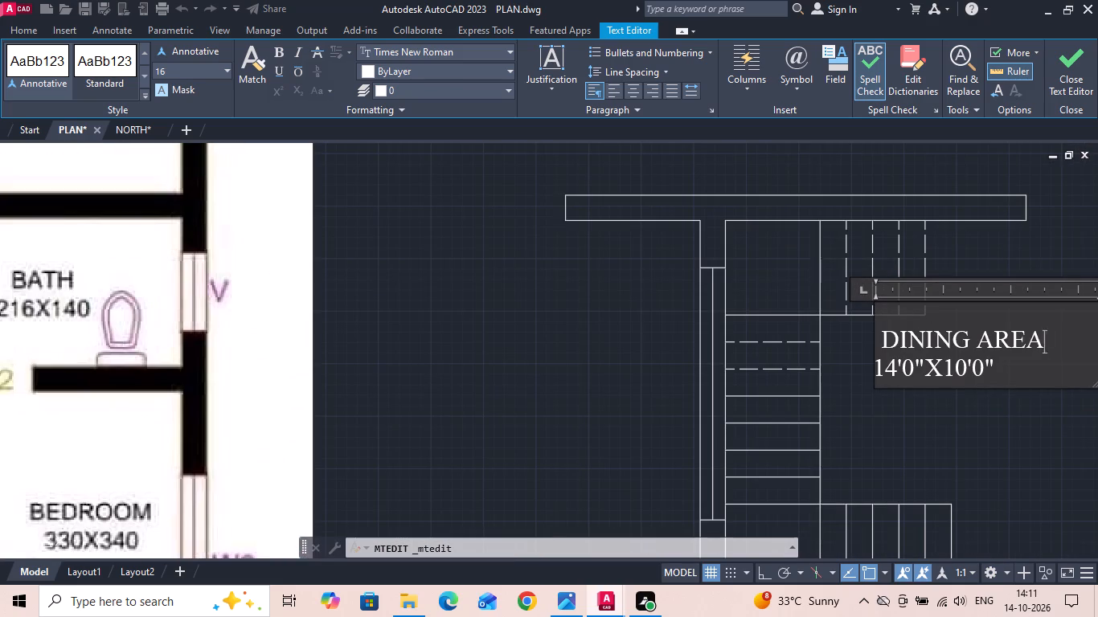
click(967, 365)
click(993, 372)
key(BackSpace)
key(BackSpace)
key(BackSpace)
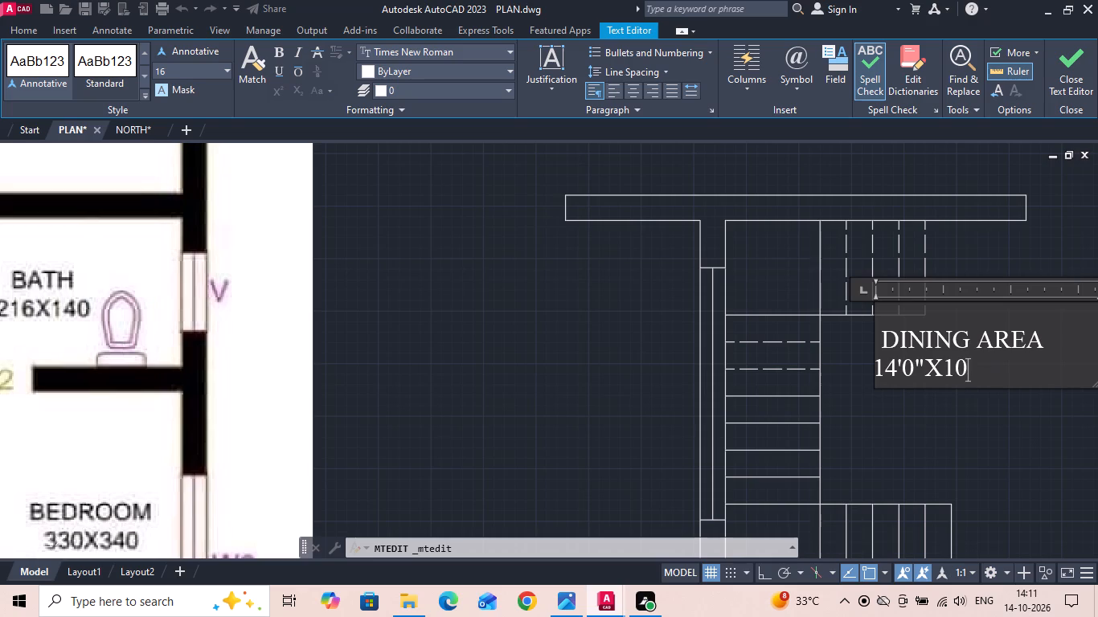
key(BackSpace)
key(BackSpace)
text(360)
scroll(989, 371, down, 2)
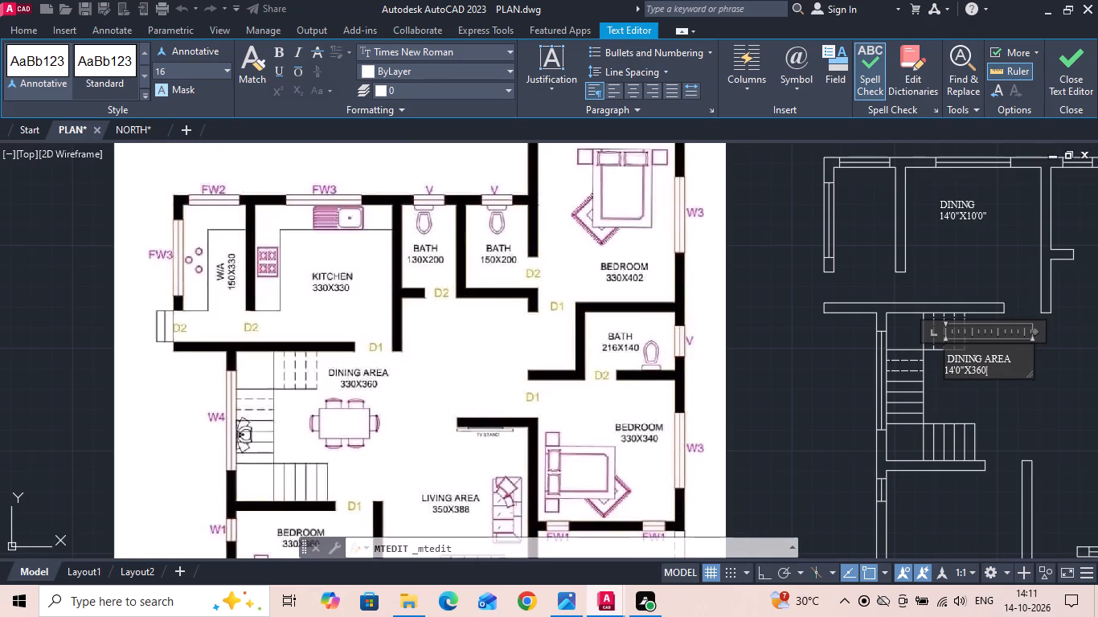
scroll(979, 369, up, 3)
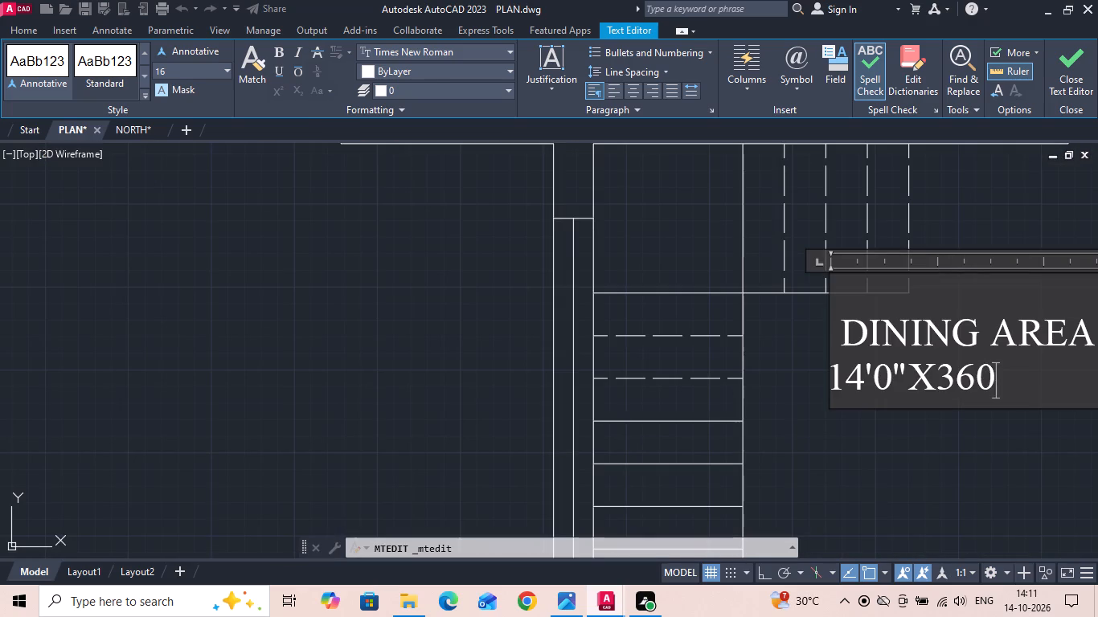
click(902, 378)
key(BackSpace)
key(BackSpace)
key(BackSpace)
key(BackSpace)
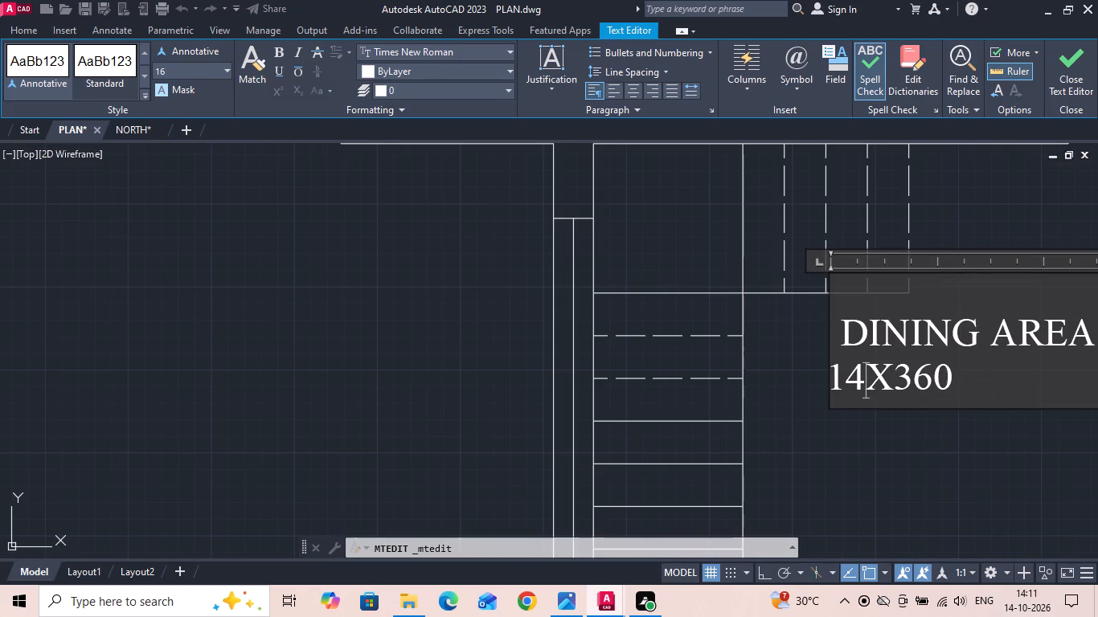
key(BackSpace)
text(330)
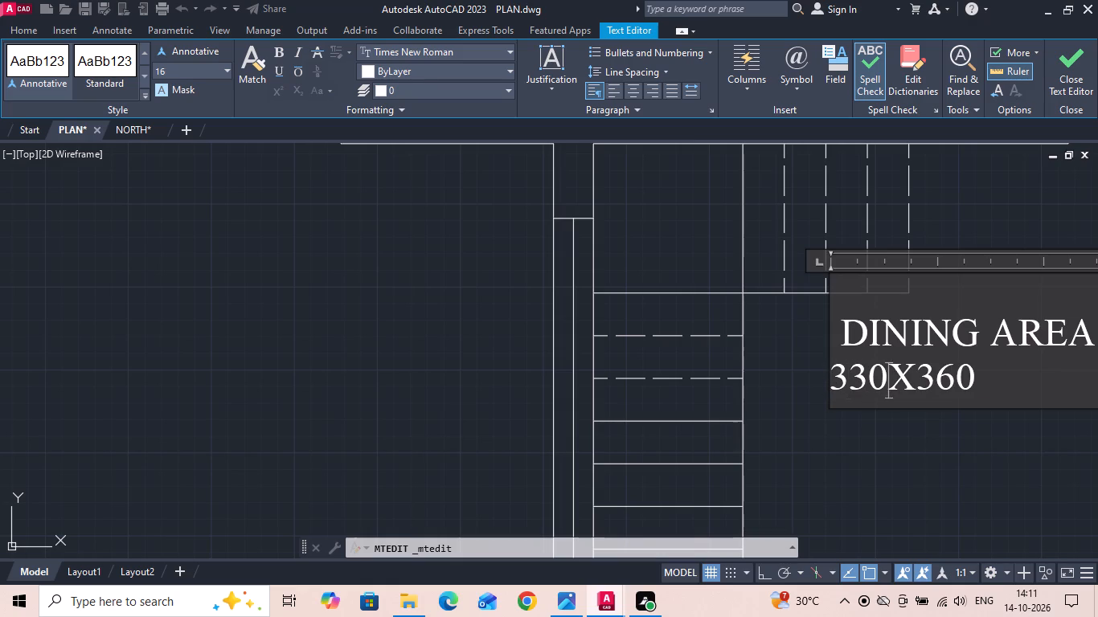
Indent the 330X360 line with spaces so it sits centred under DINING AREA, and finish editing the label.
click(834, 366)
key(space)
key(space)
scroll(794, 384, down, 2)
key(space)
key(space)
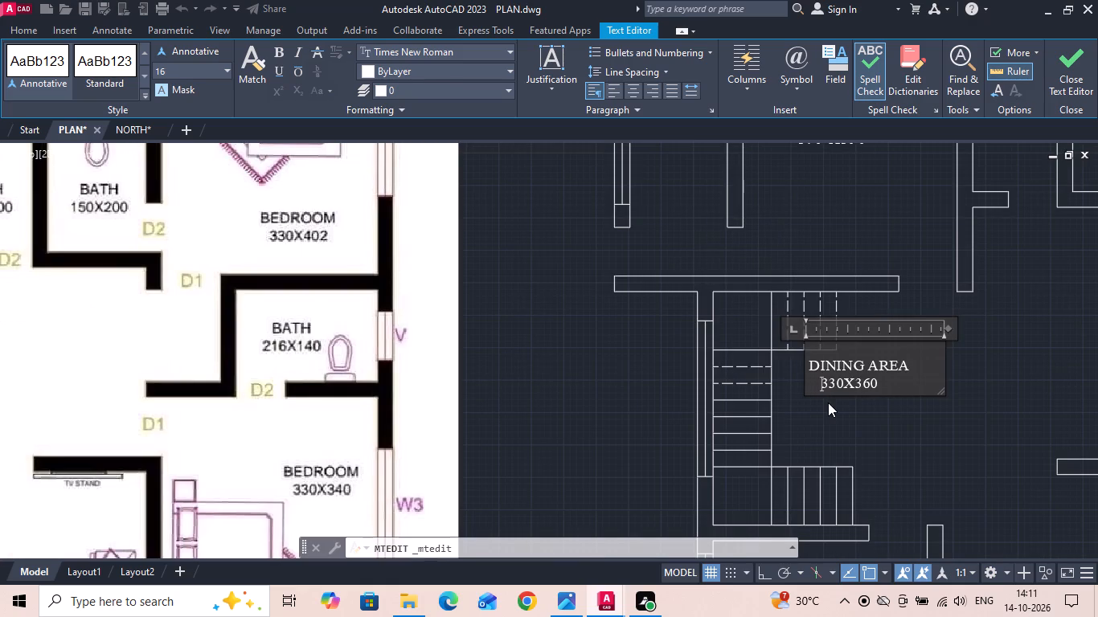
key(space)
key(space)
click(846, 419)
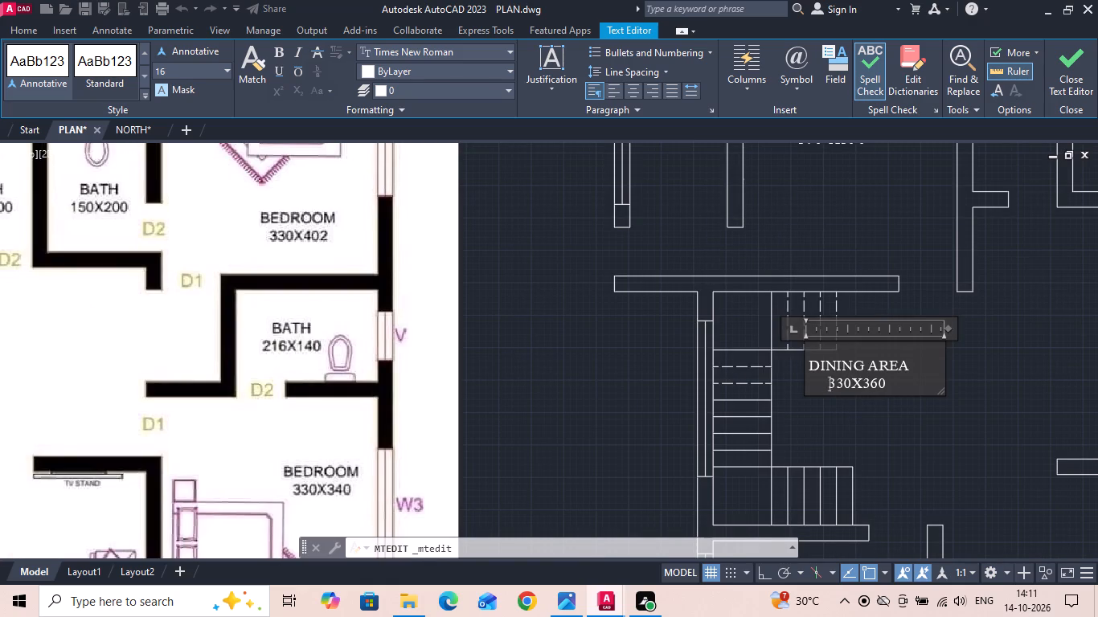
Move the DINING AREA label slightly down, clear of the dashed stair treads.
click(860, 374)
right_click(860, 374)
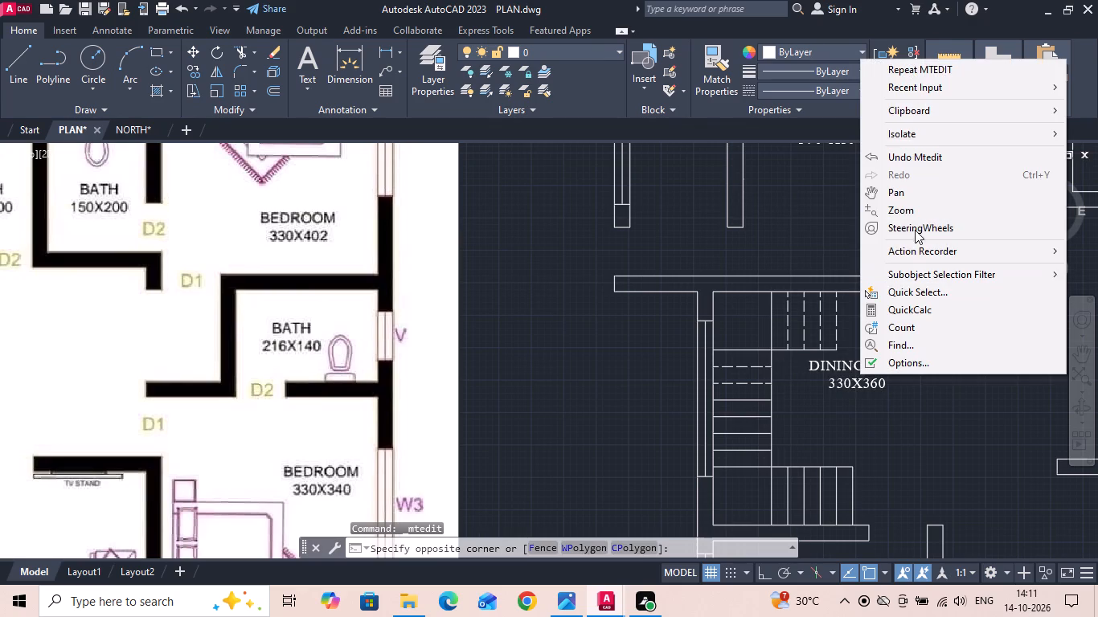
click(846, 417)
right_click(840, 373)
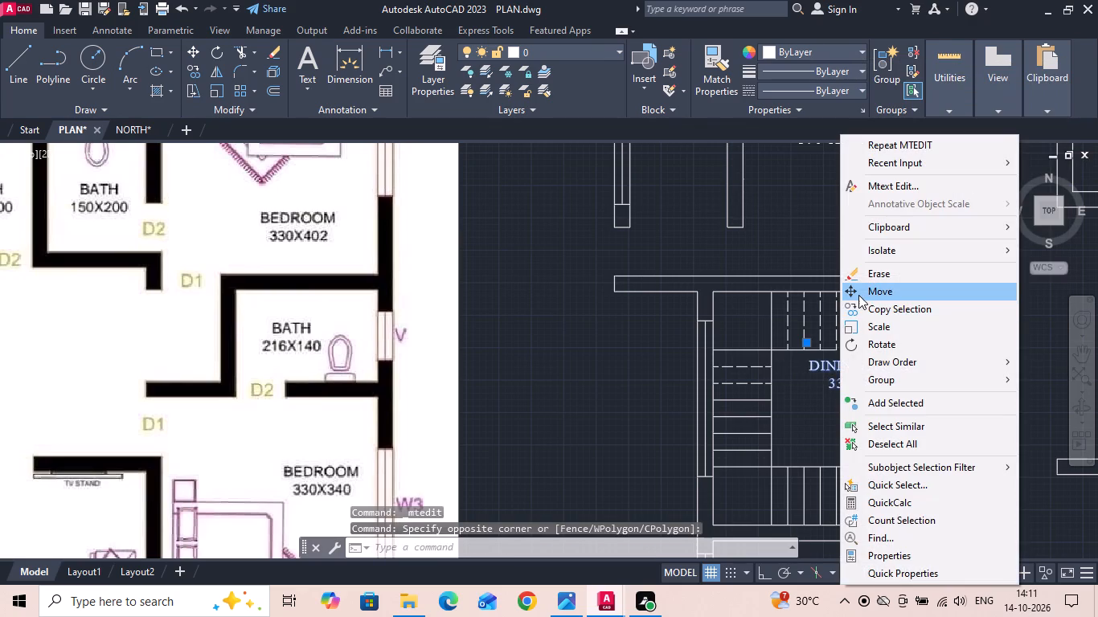
click(859, 293)
click(944, 419)
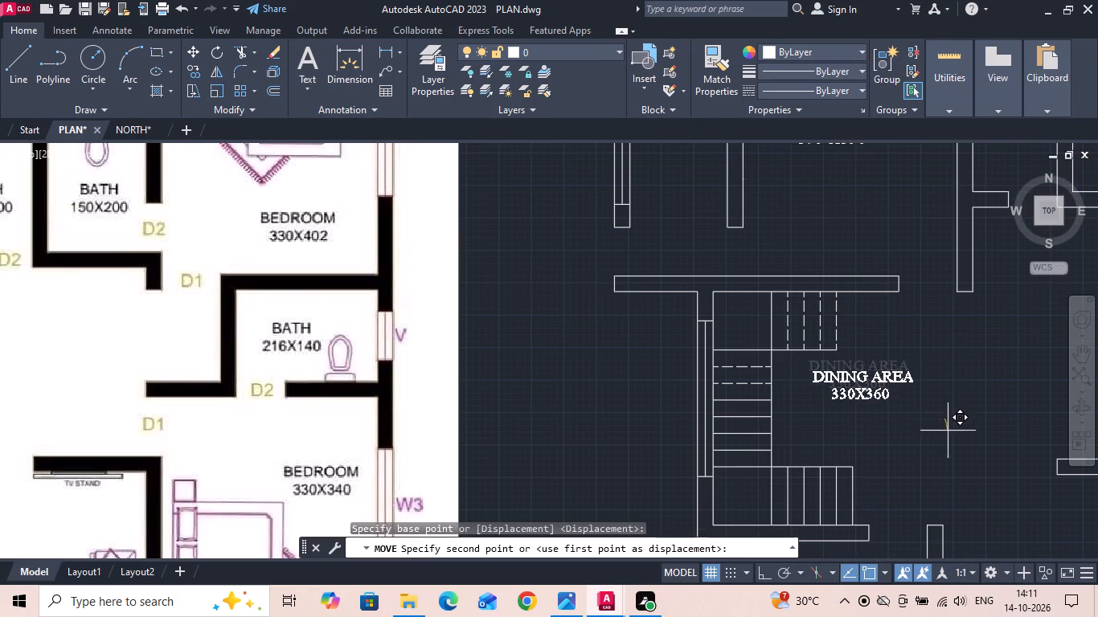
click(943, 457)
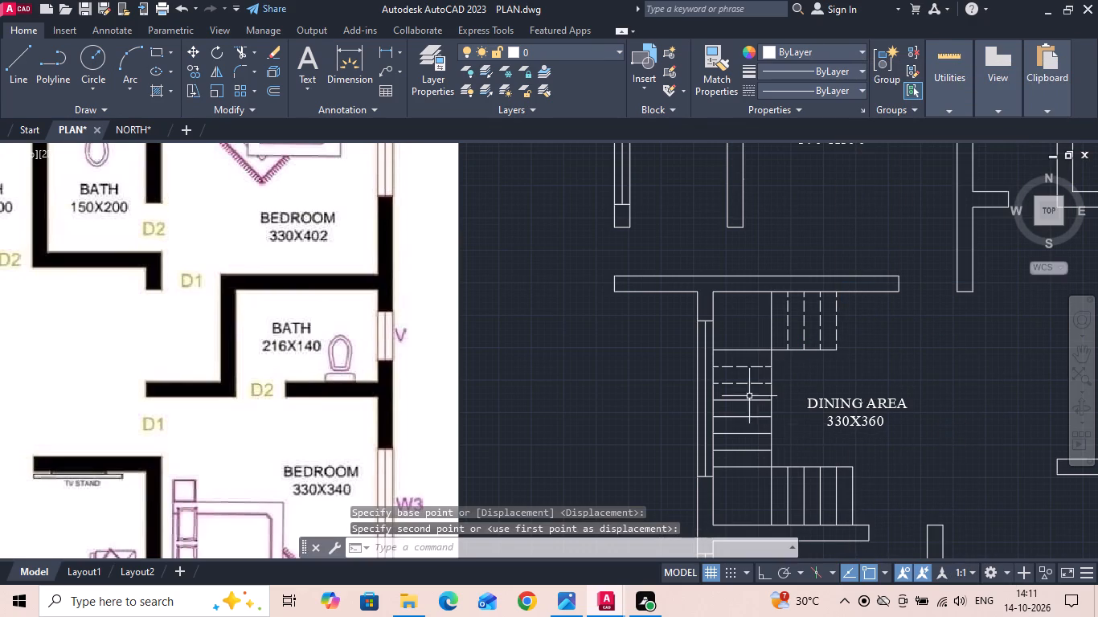
Delete the DINING 14'0"X10'0" label from the kitchen.
middle_drag(782, 231, 779, 271)
drag(823, 194, 797, 162)
click(789, 155)
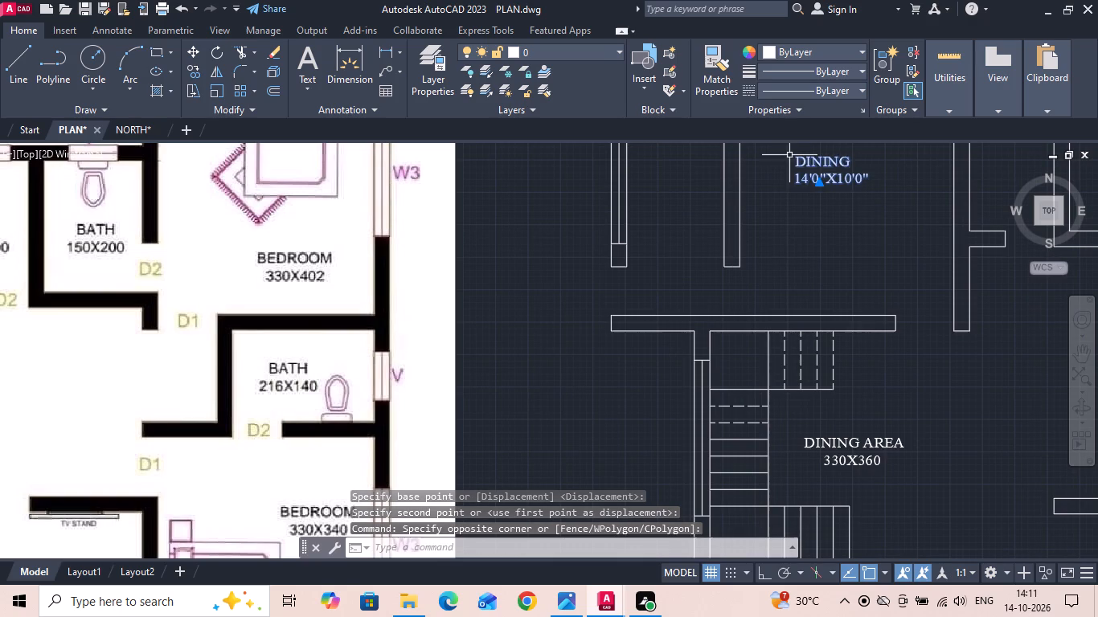
key(Delete)
Save the PLAN drawing.
key(ctrl+s)
key(ctrl+s)
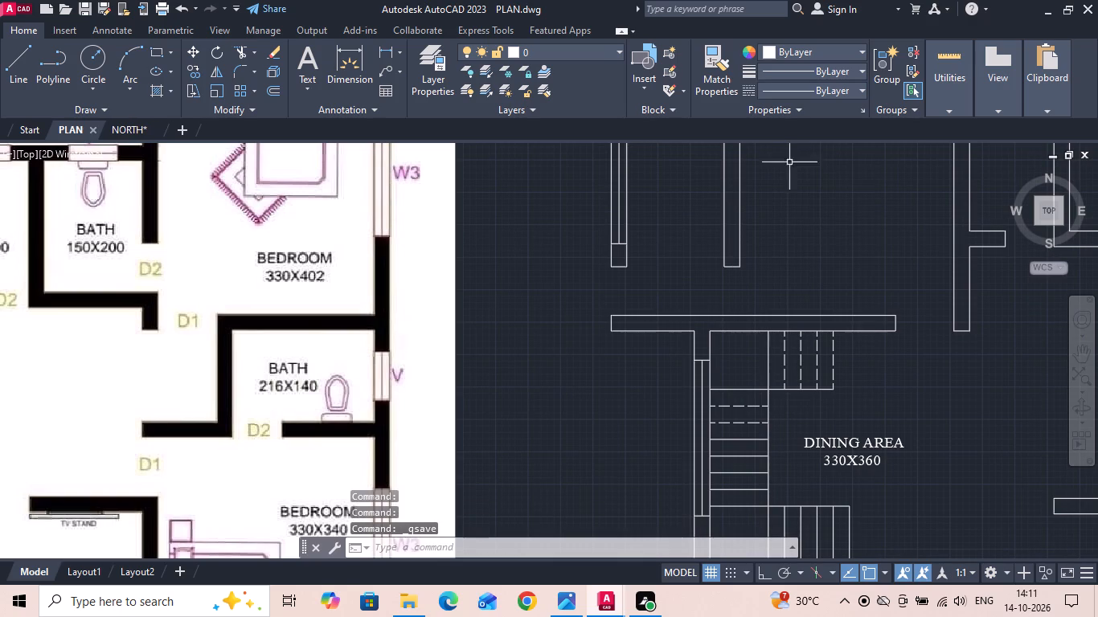
key(ctrl+s)
key(ctrl+s)
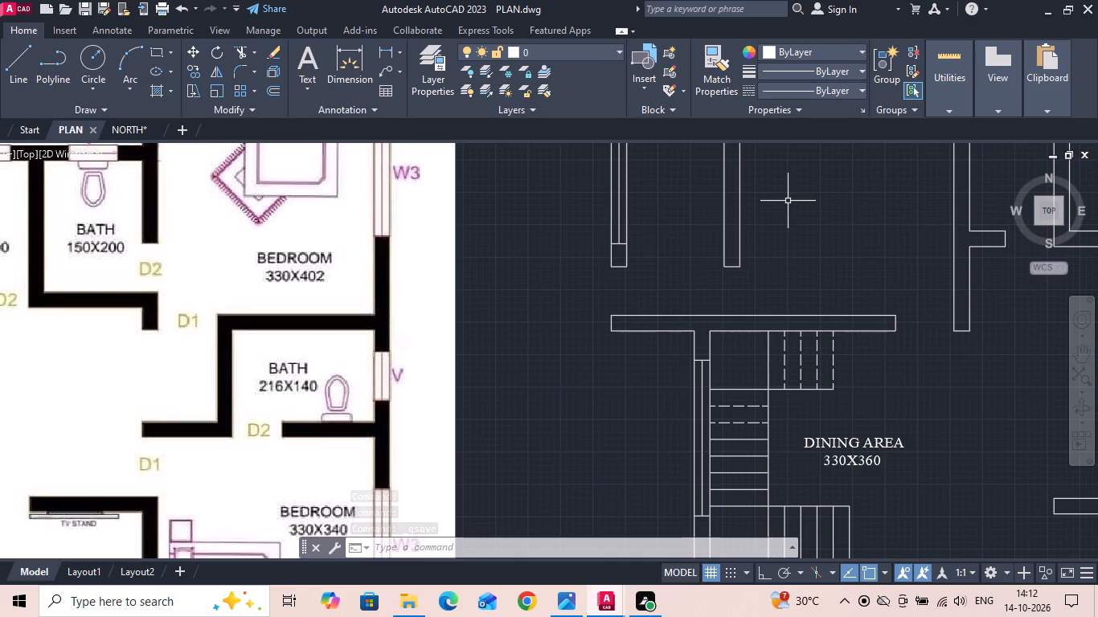
Copy the DINING AREA 330X360 label down into the bedroom below the staircase.
scroll(775, 205, down, 1)
click(833, 362)
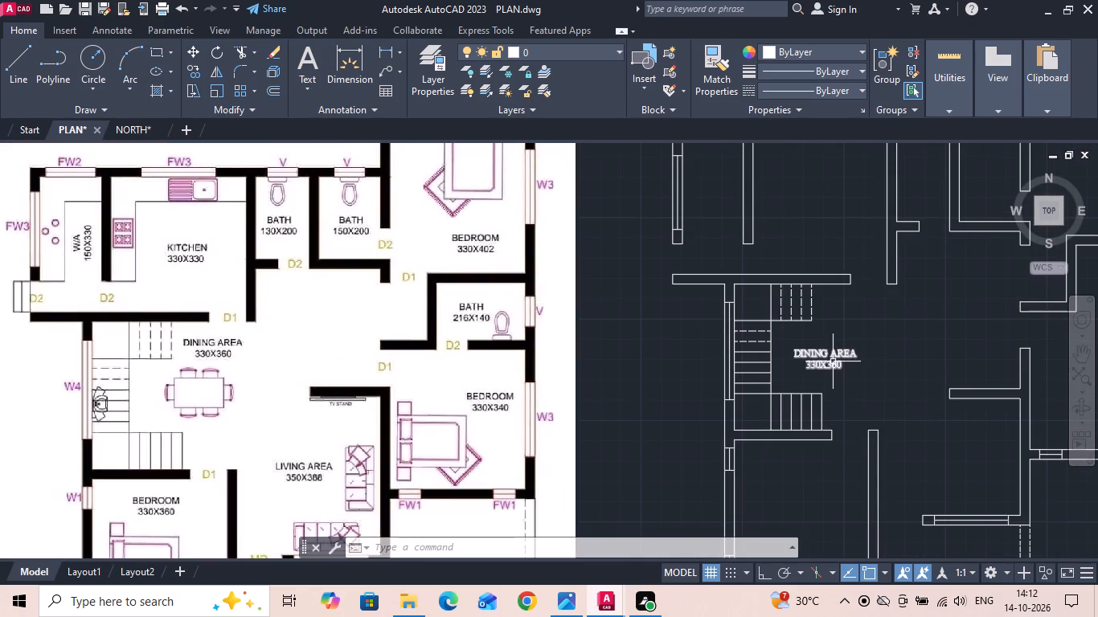
right_click(830, 362)
click(867, 315)
click(825, 349)
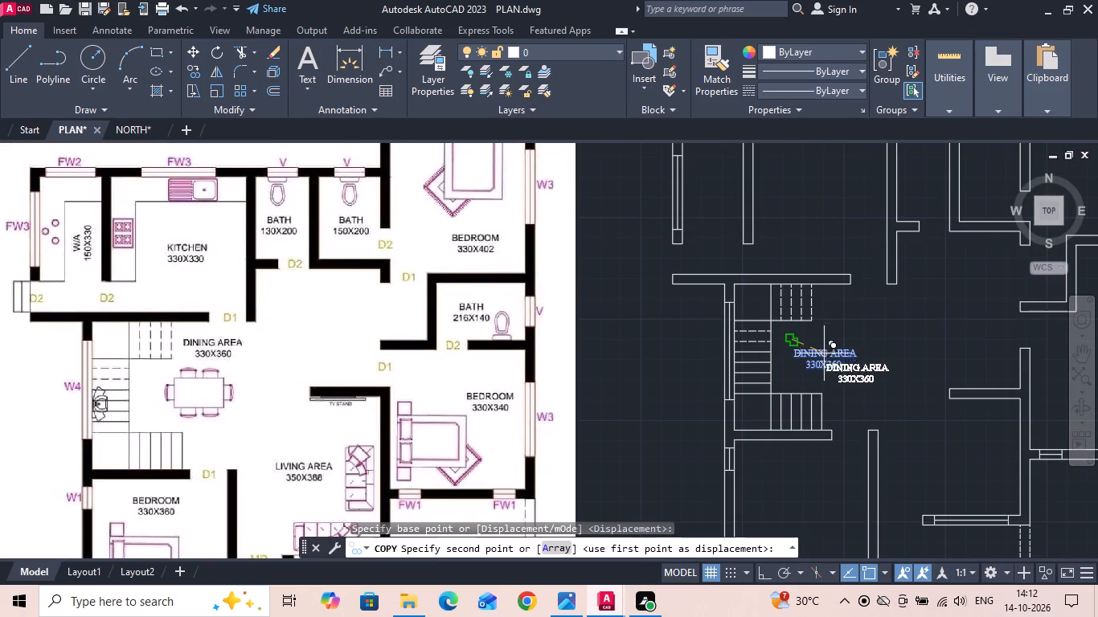
middle_drag(829, 382, 812, 223)
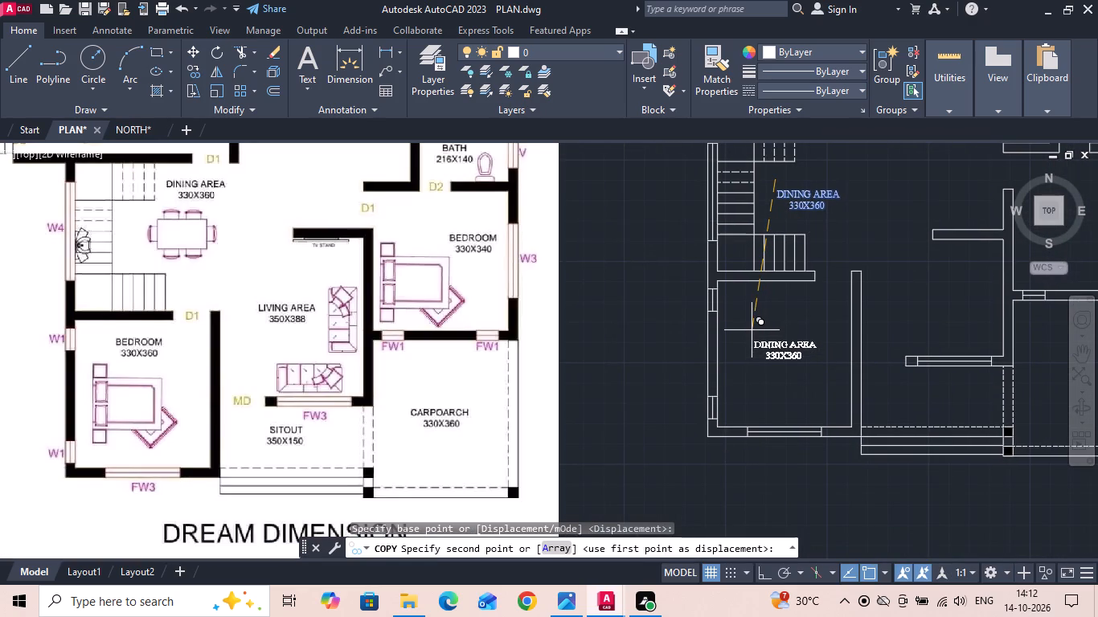
click(751, 329)
key(Escape)
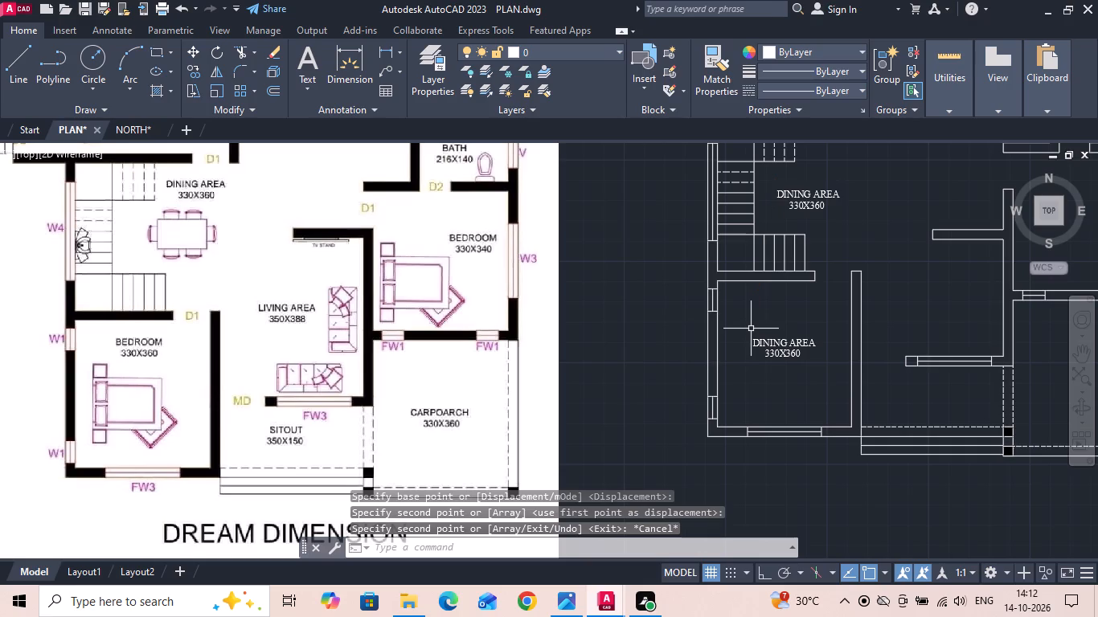
Save the PLAN drawing with the copied label.
key(ctrl+s)
key(ctrl+s)
key(ctrl+s)
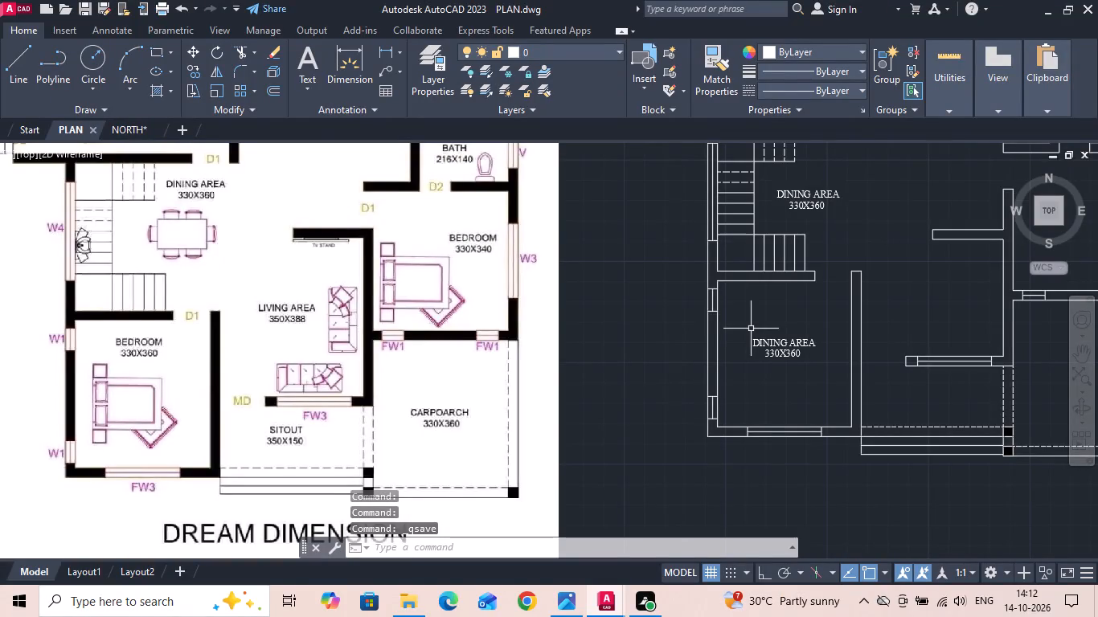
Replace DINING AREA with BEDROOM in the copied label below the staircase, keeping its 330X360 size line.
scroll(793, 395, up, 1)
scroll(818, 326, up, 1)
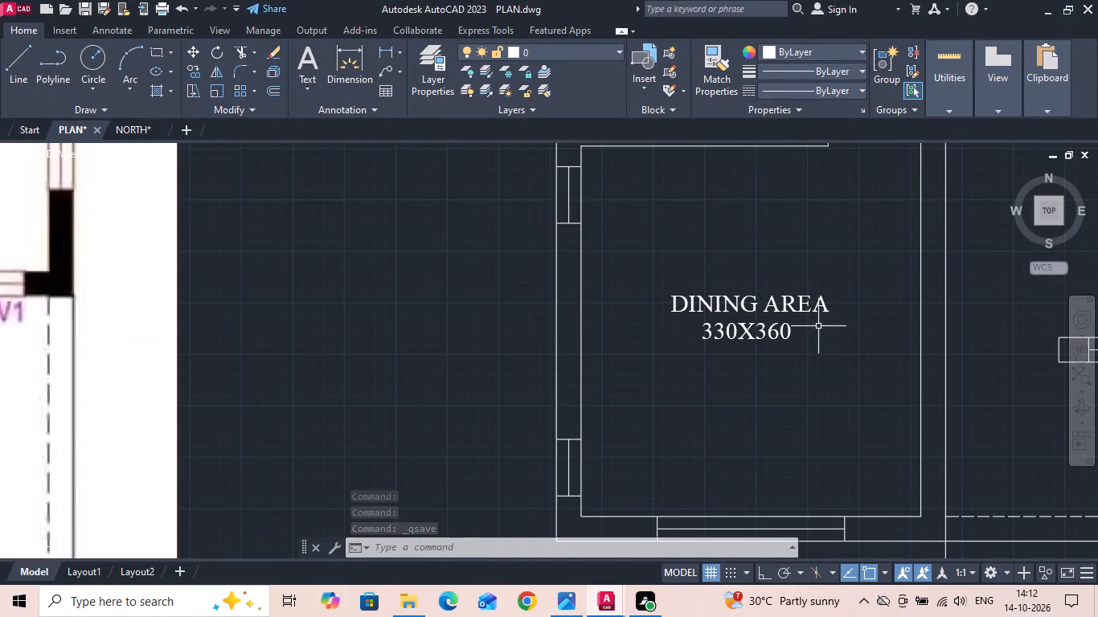
double_click(824, 304)
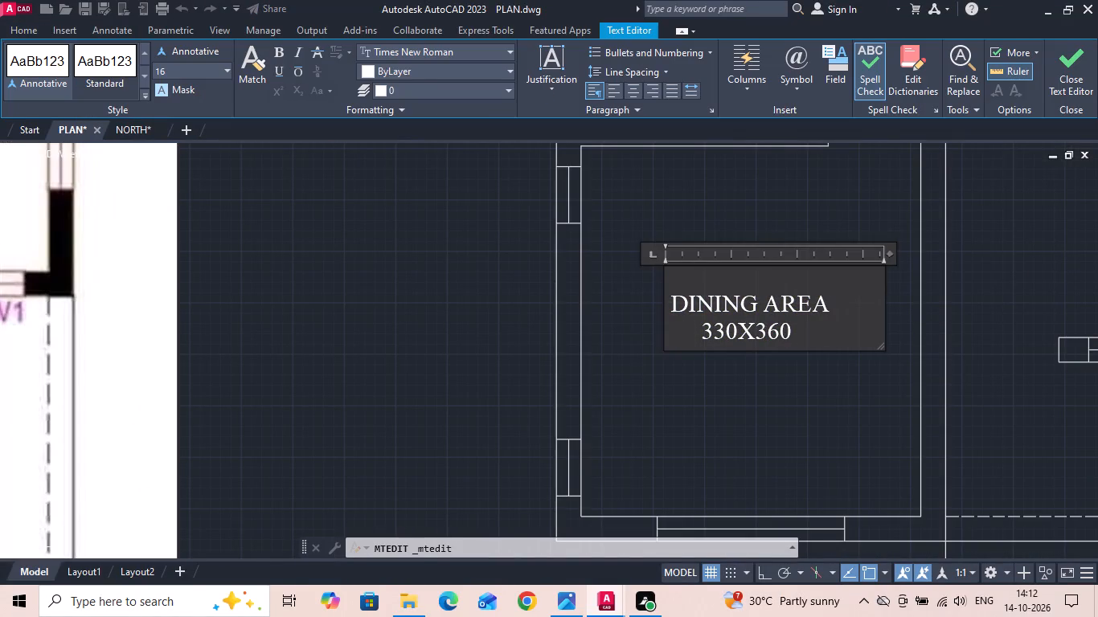
scroll(824, 304, up, 1)
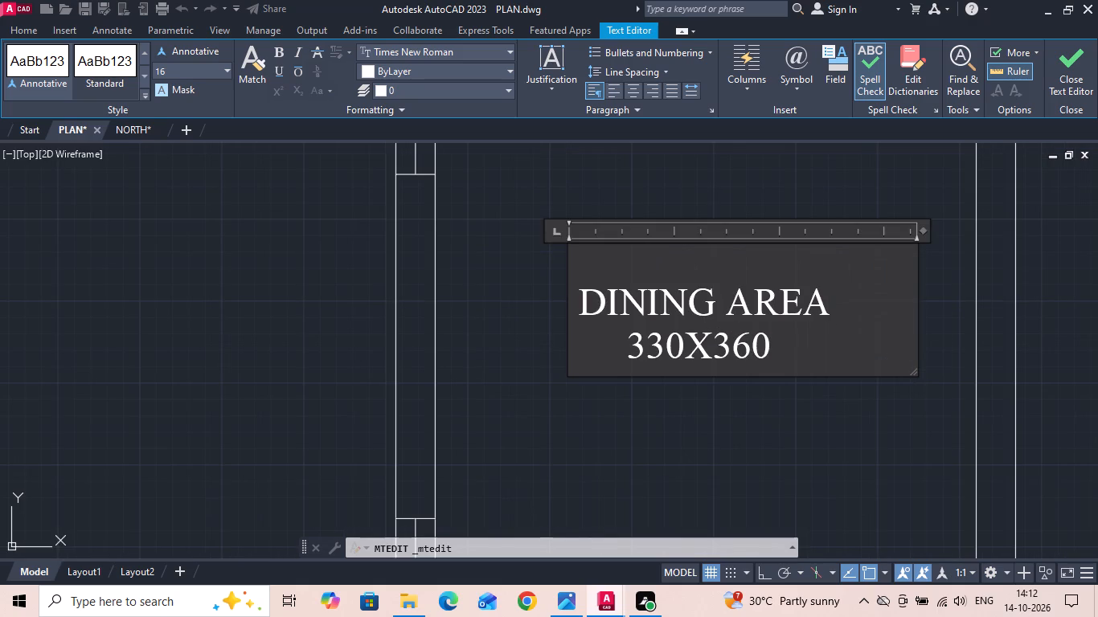
drag(842, 309, 580, 313)
key(BackSpace)
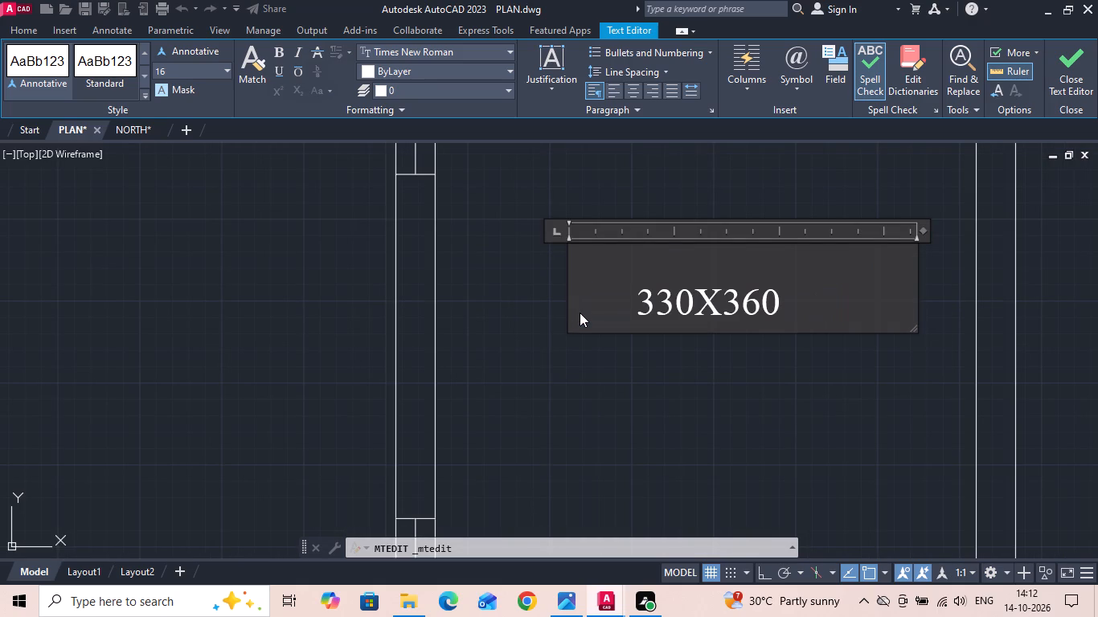
text(BEDROOM)
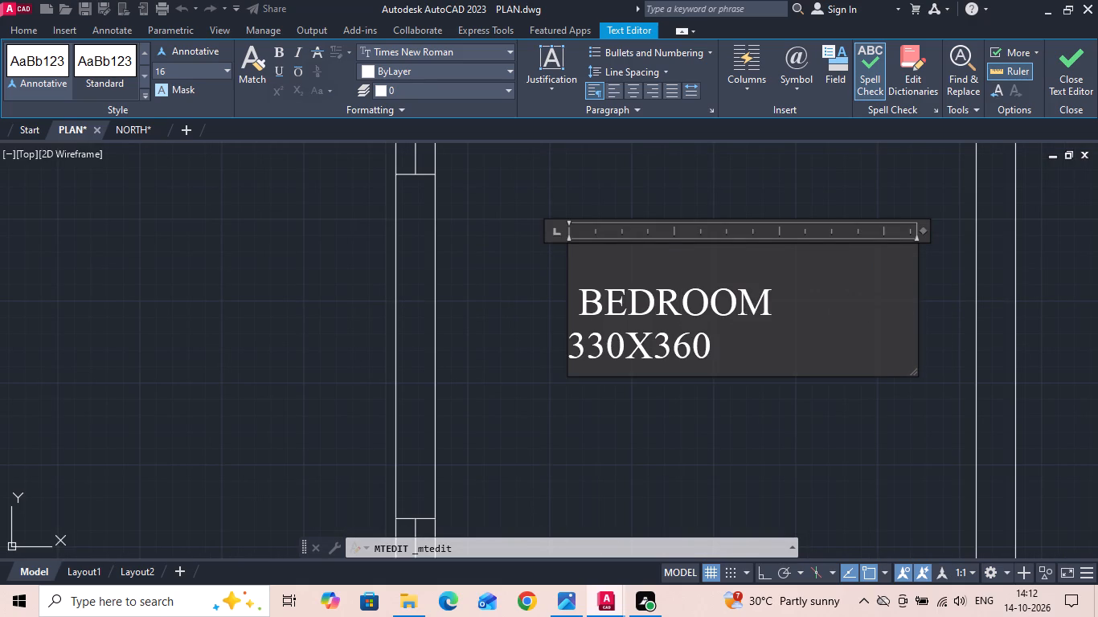
Adjust the label's spacing by removing the leading space before BEDROOM and adding spaces ahead of 330X360.
click(573, 345)
key(space)
key(space)
key(space)
click(575, 293)
key(BackSpace)
click(573, 341)
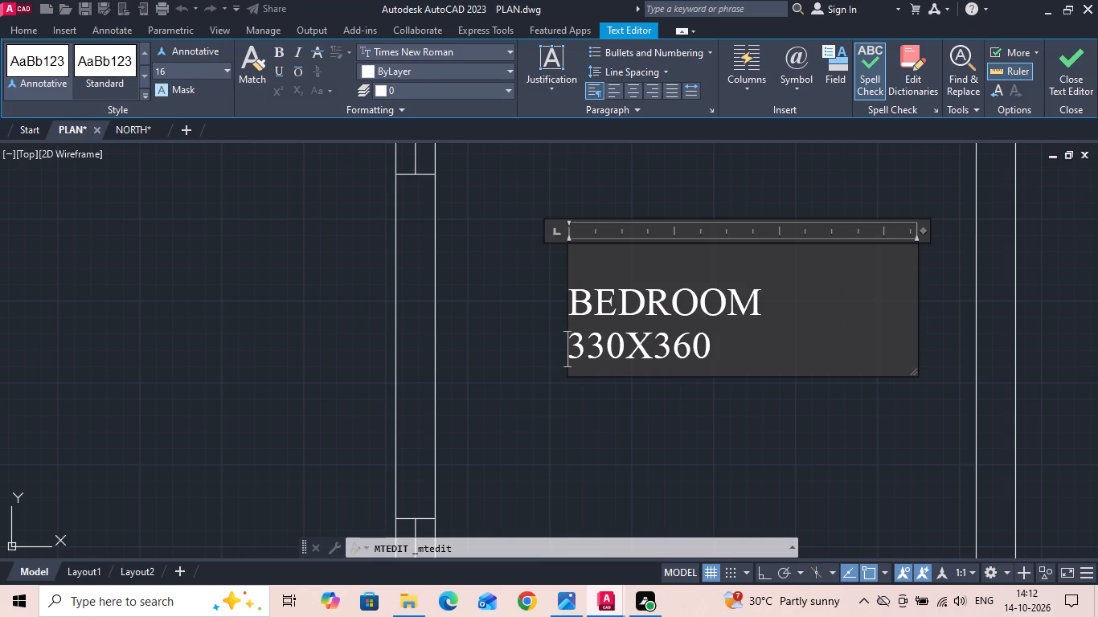
key(space)
key(space)
click(635, 435)
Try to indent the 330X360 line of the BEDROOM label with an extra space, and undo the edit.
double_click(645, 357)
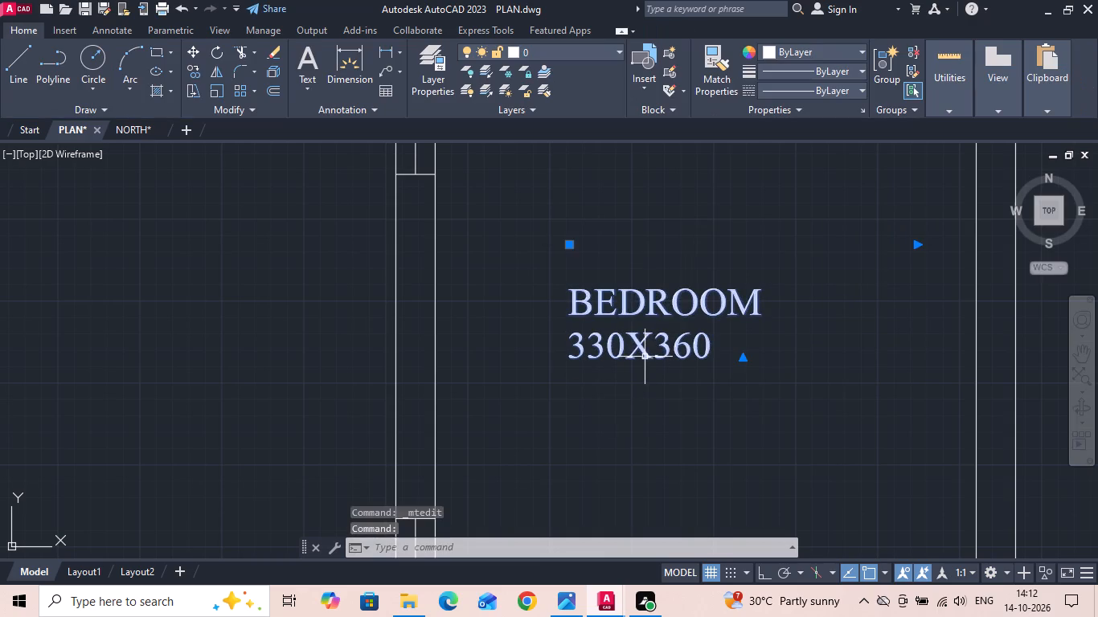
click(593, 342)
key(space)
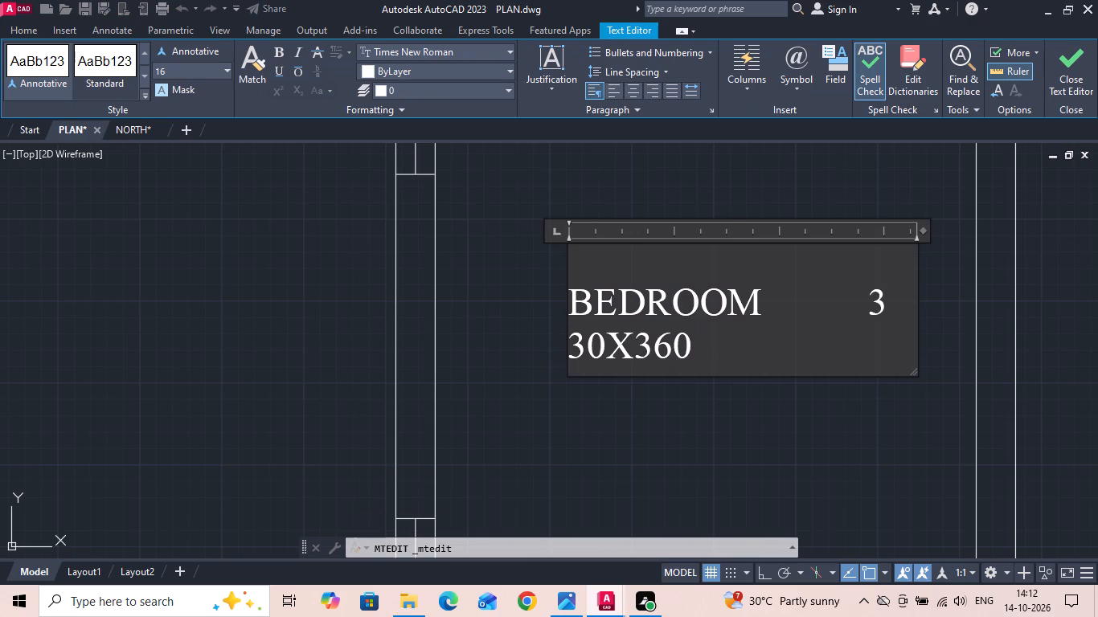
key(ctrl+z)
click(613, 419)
Save the PLAN drawing with the edited bedroom label.
scroll(657, 355, down, 3)
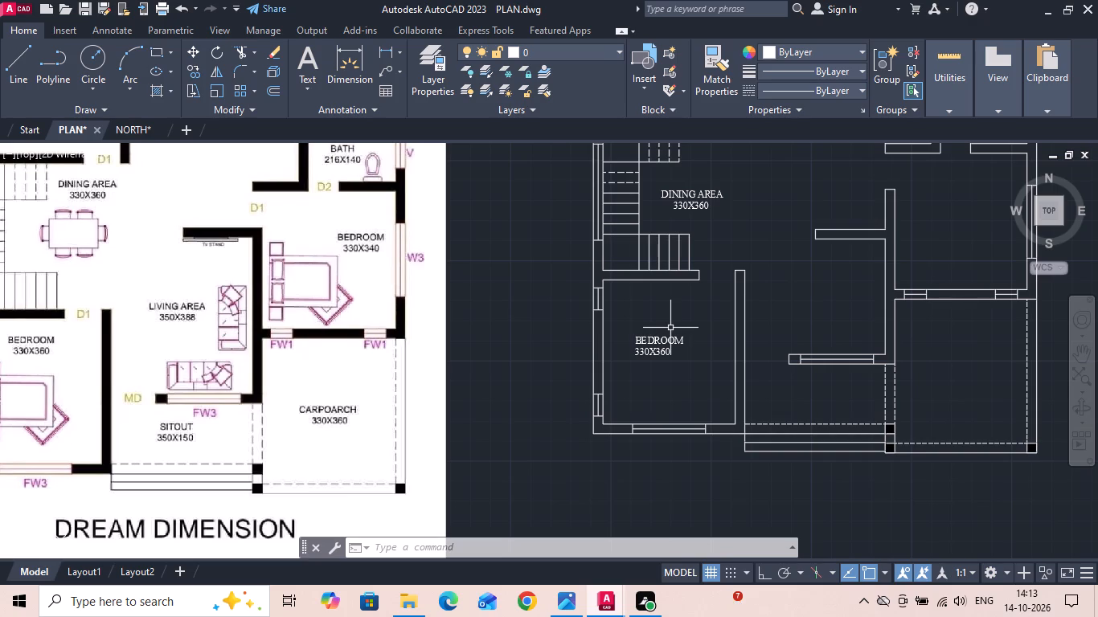
key(ctrl+s)
key(ctrl+s)
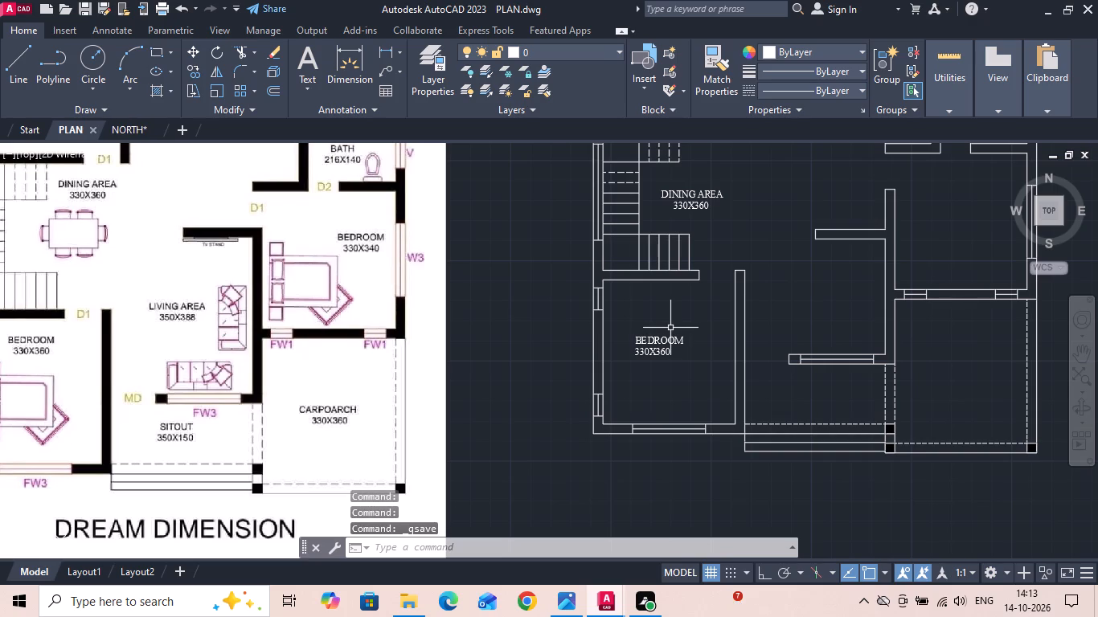
Move the BEDROOM 330X360 label slightly to the right, toward the middle of its room below the staircase.
click(672, 339)
right_click(672, 339)
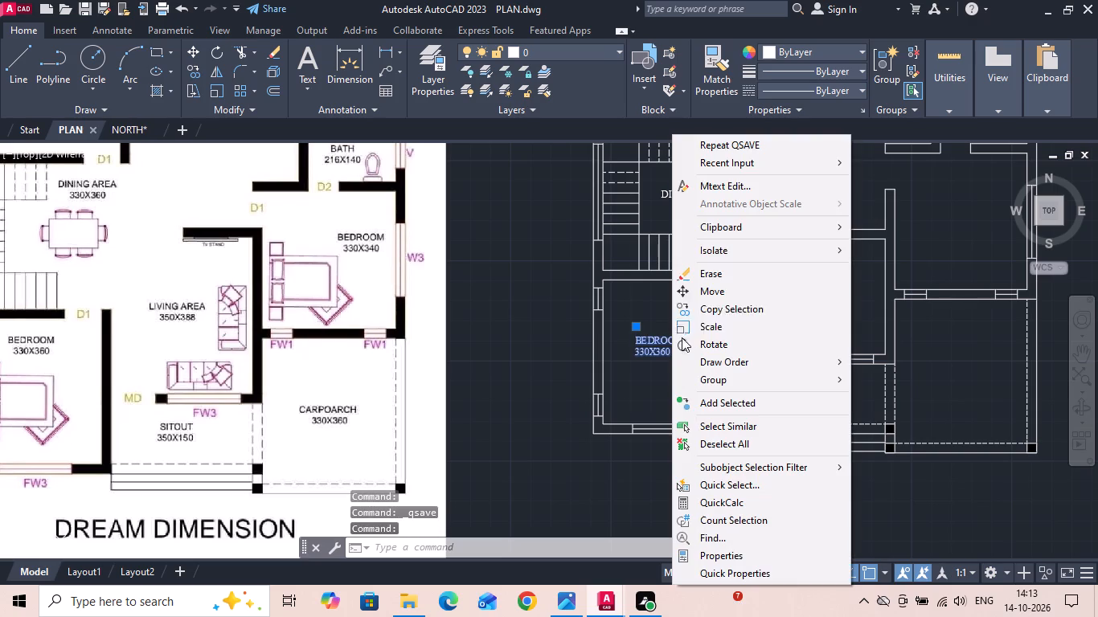
click(734, 292)
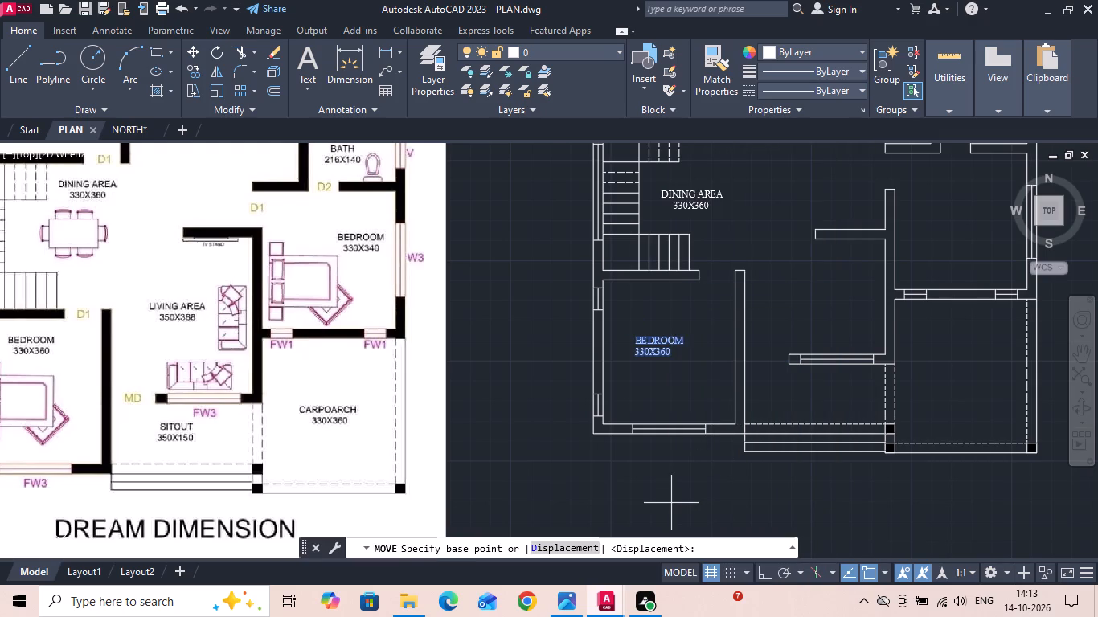
scroll(678, 540, up, 1)
click(682, 507)
click(691, 506)
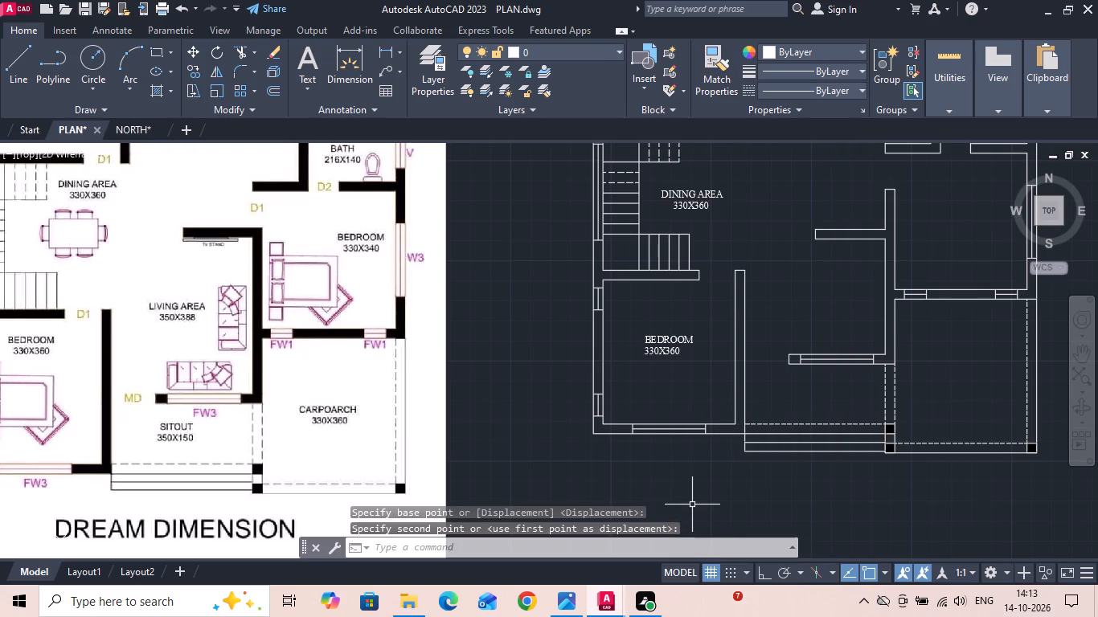
Save the PLAN drawing with the repositioned bedroom label.
key(ctrl+s)
key(ctrl+s)
key(ctrl+s)
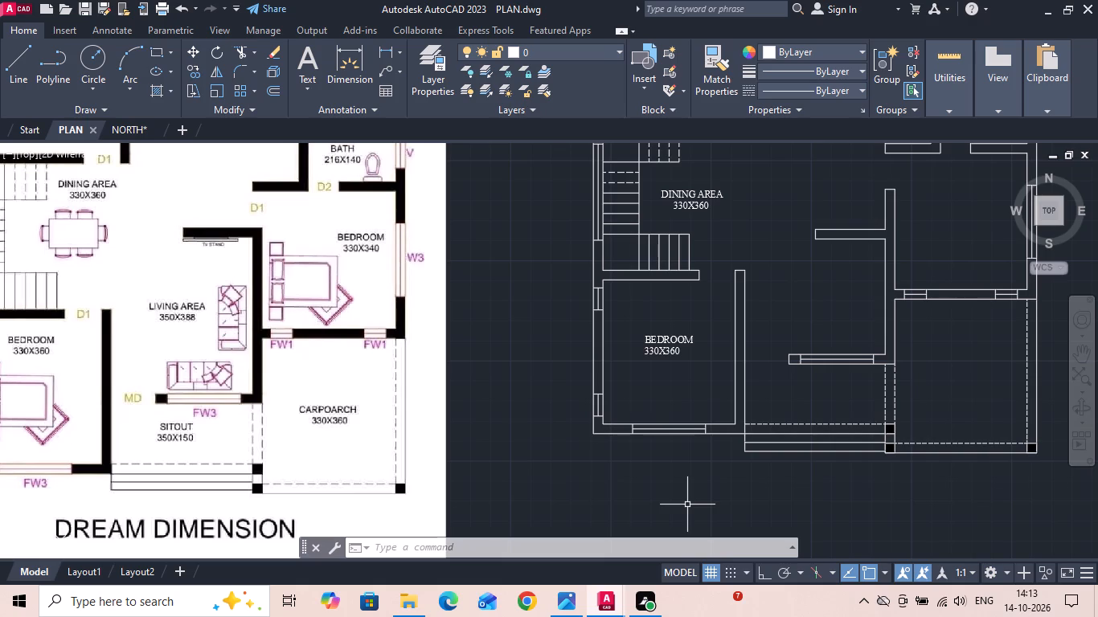
Copy the BEDROOM 330X360 label into the bedroom directly above the car porch.
scroll(687, 505, down, 1)
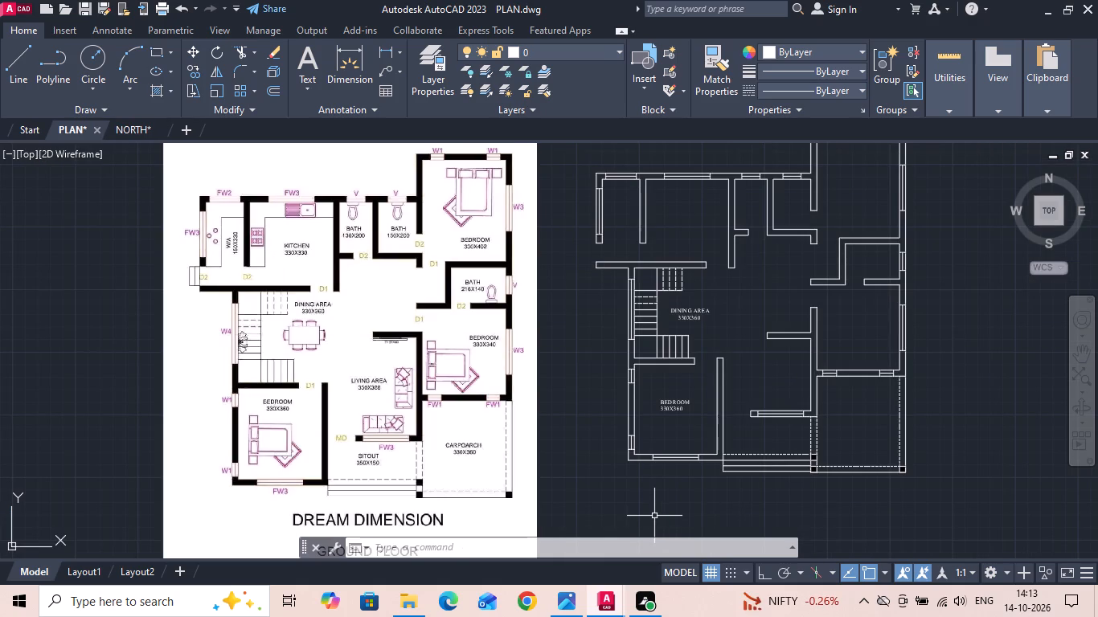
click(674, 407)
right_click(674, 408)
click(727, 312)
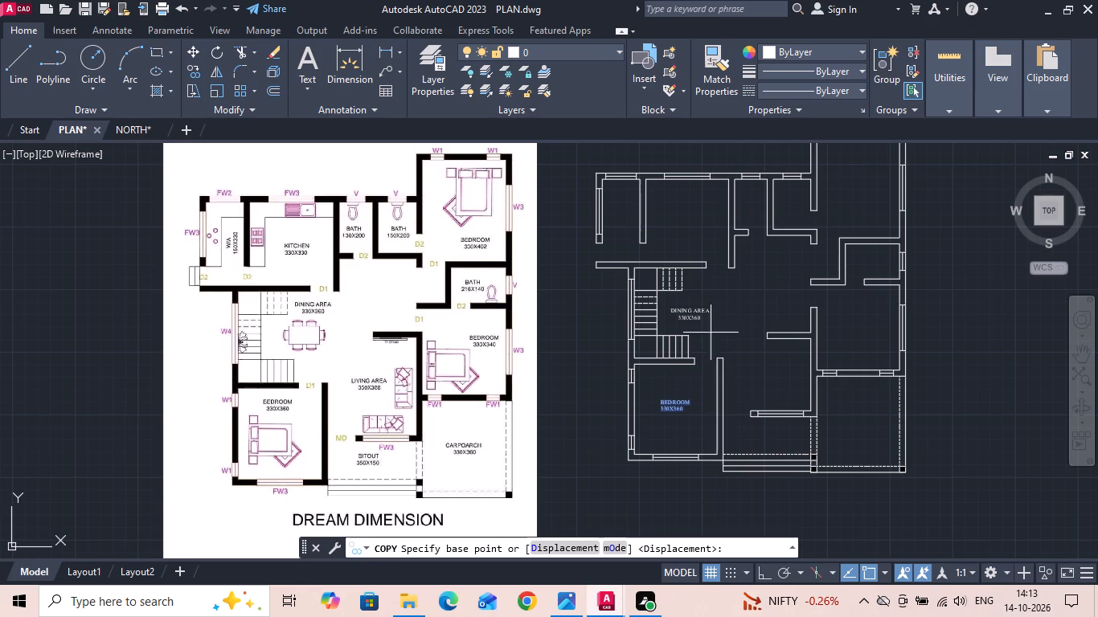
click(686, 398)
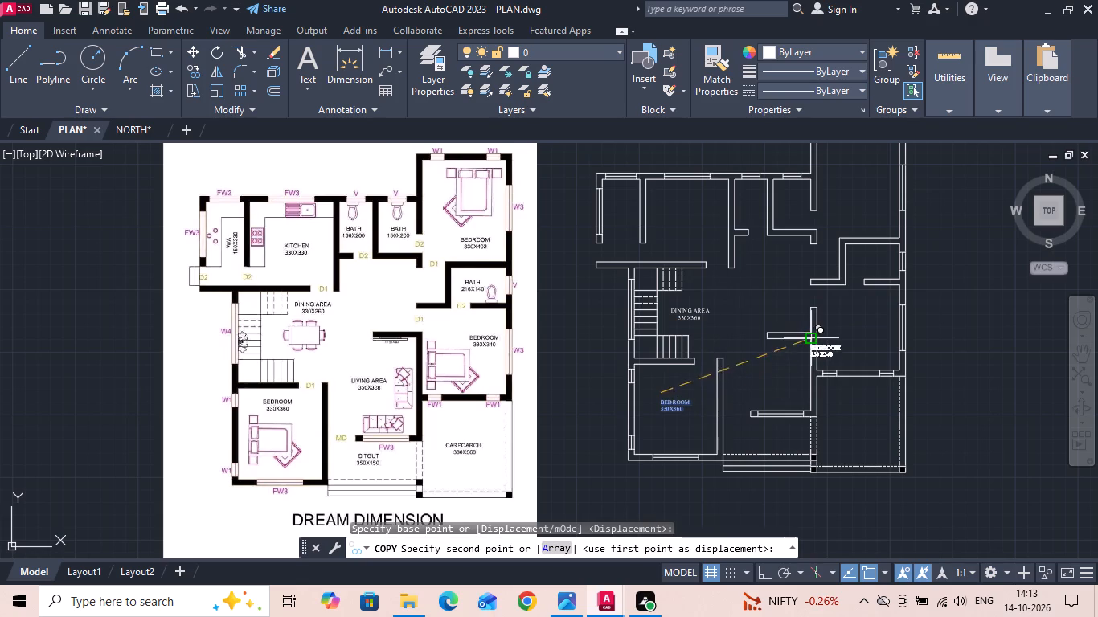
scroll(501, 364, up, 2)
middle_drag(847, 333, 342, 391)
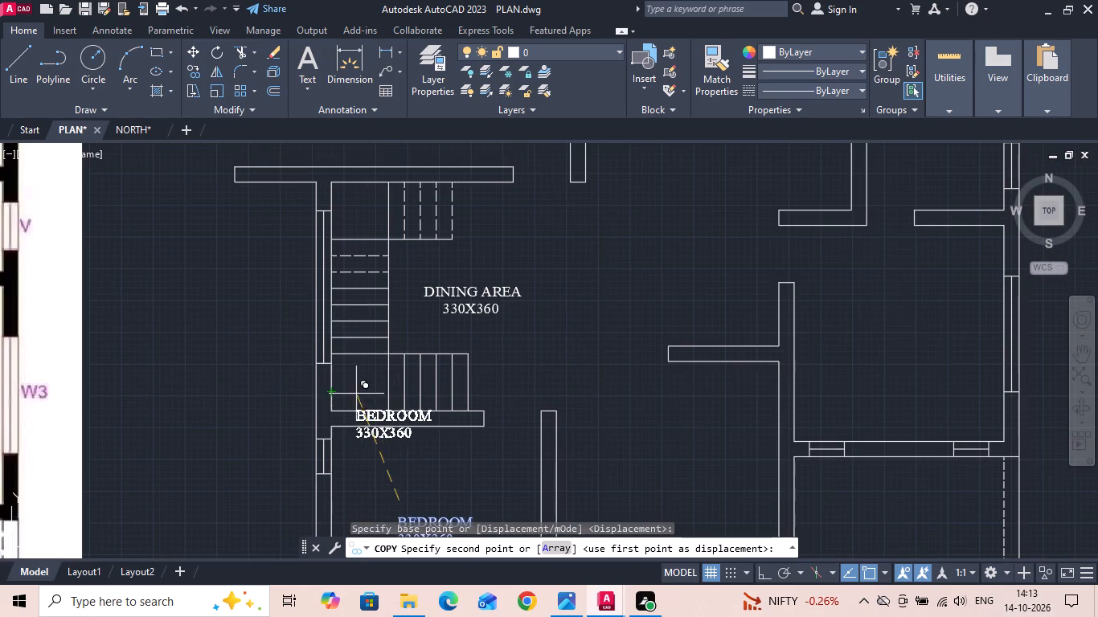
click(877, 302)
key(Escape)
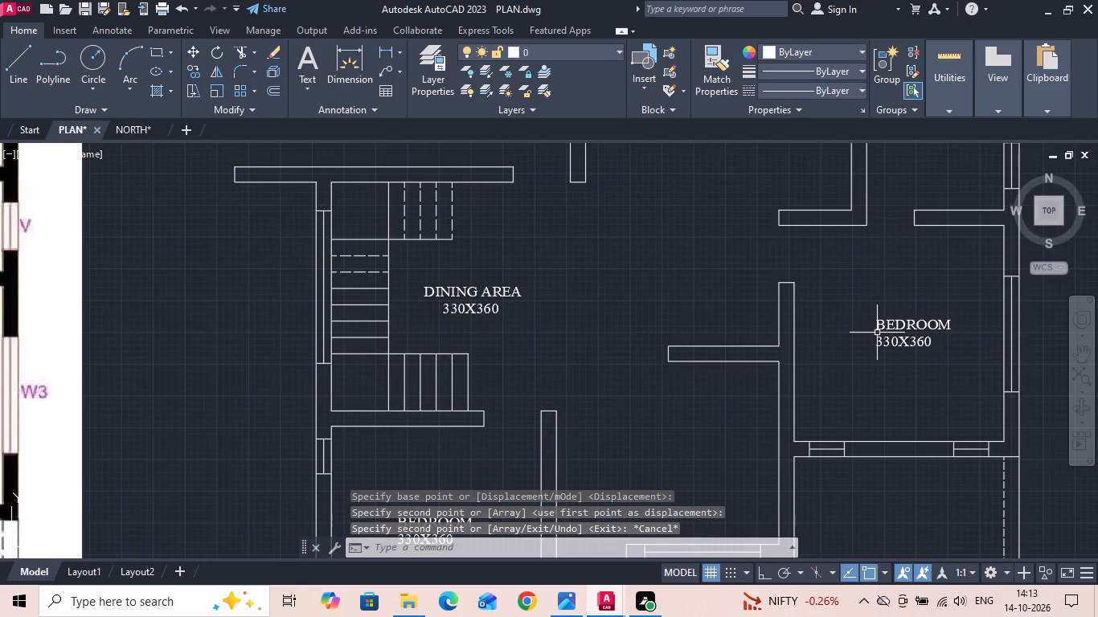
Change the size in the copied label above the car porch to 330X340.
scroll(877, 333, down, 1)
scroll(936, 328, up, 2)
scroll(858, 353, up, 2)
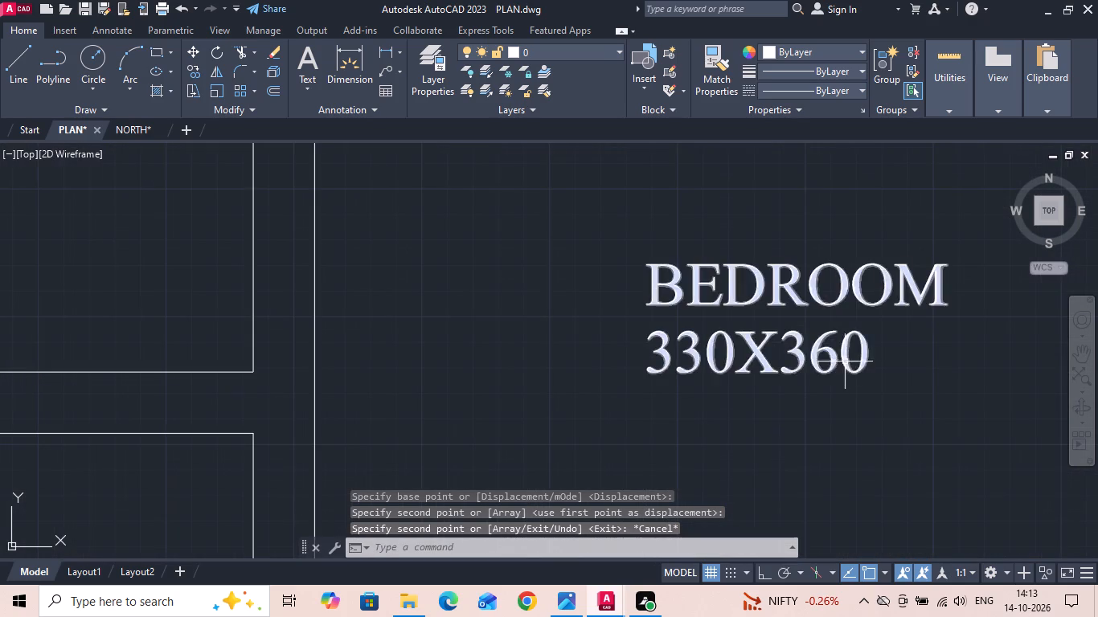
double_click(834, 358)
key(BackSpace)
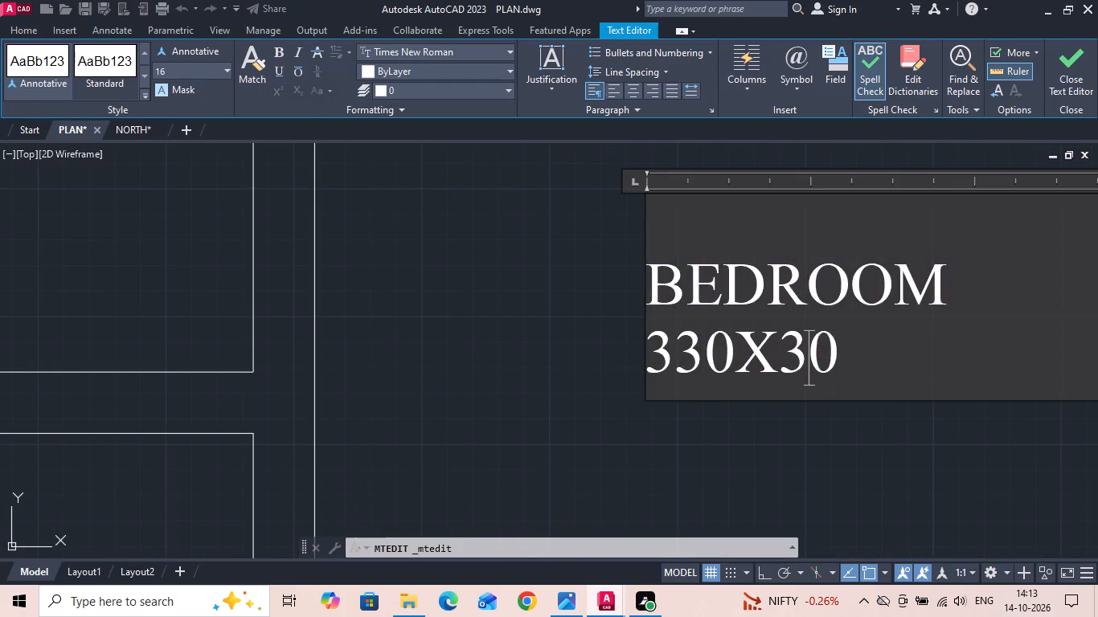
key(4)
click(818, 443)
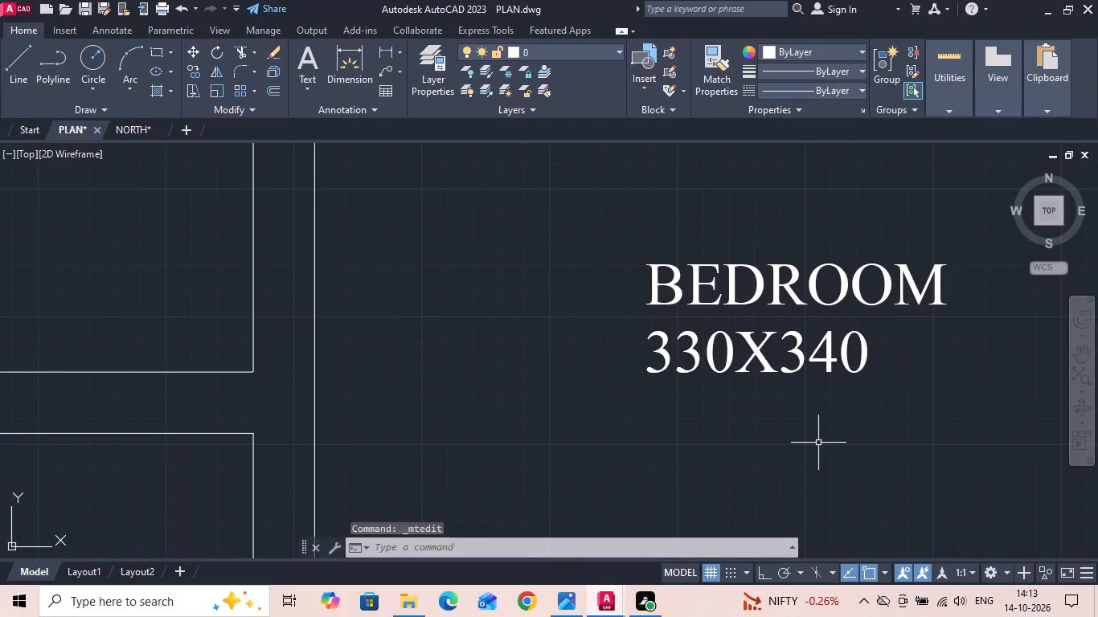
Save the PLAN drawing with the BEDROOM 330X340 label.
key(ctrl+s)
key(ctrl+s)
key(ctrl+s)
key(ctrl+s)
key(ctrl+s)
Copy the BEDROOM 330X340 label straight up into the uppermost bedroom, with Ortho on.
scroll(813, 443, down, 2)
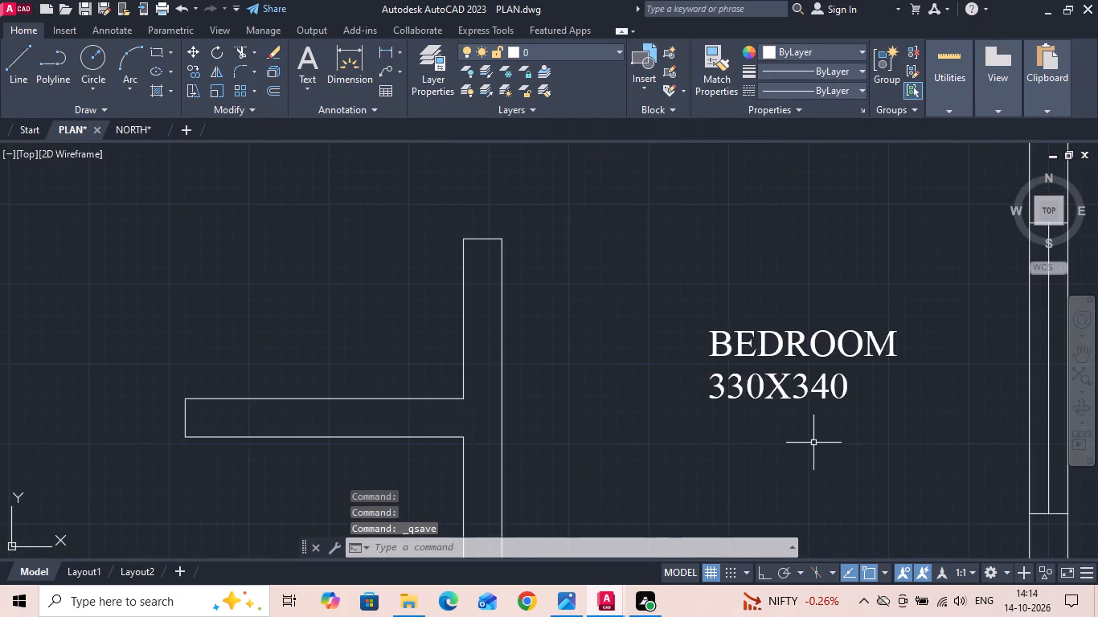
scroll(811, 444, down, 2)
click(803, 427)
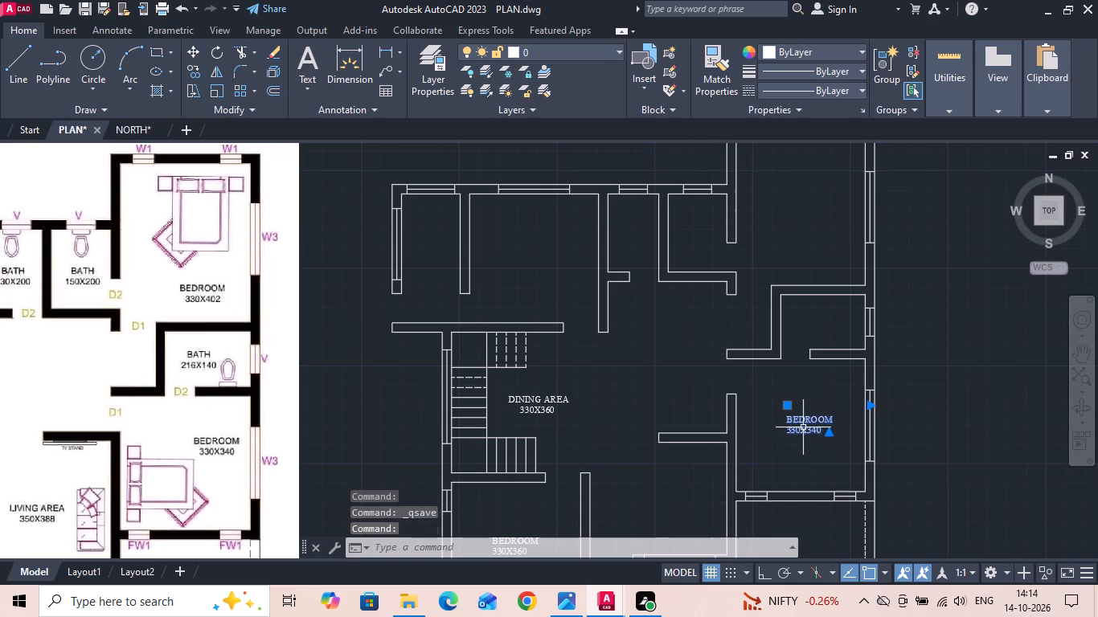
right_click(803, 427)
click(852, 302)
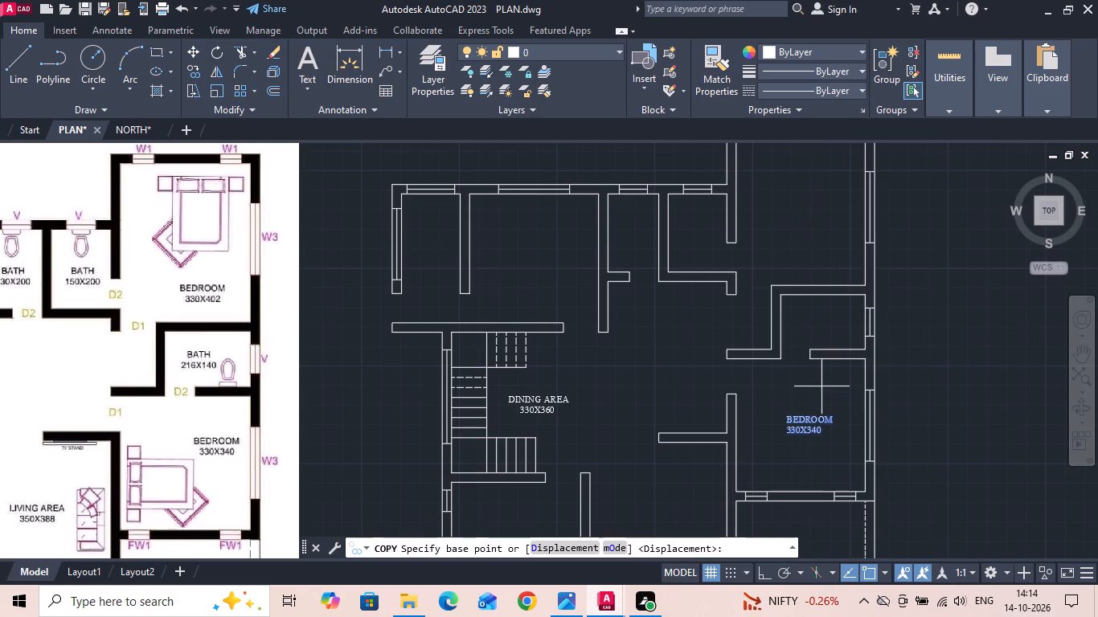
click(809, 423)
key(F8)
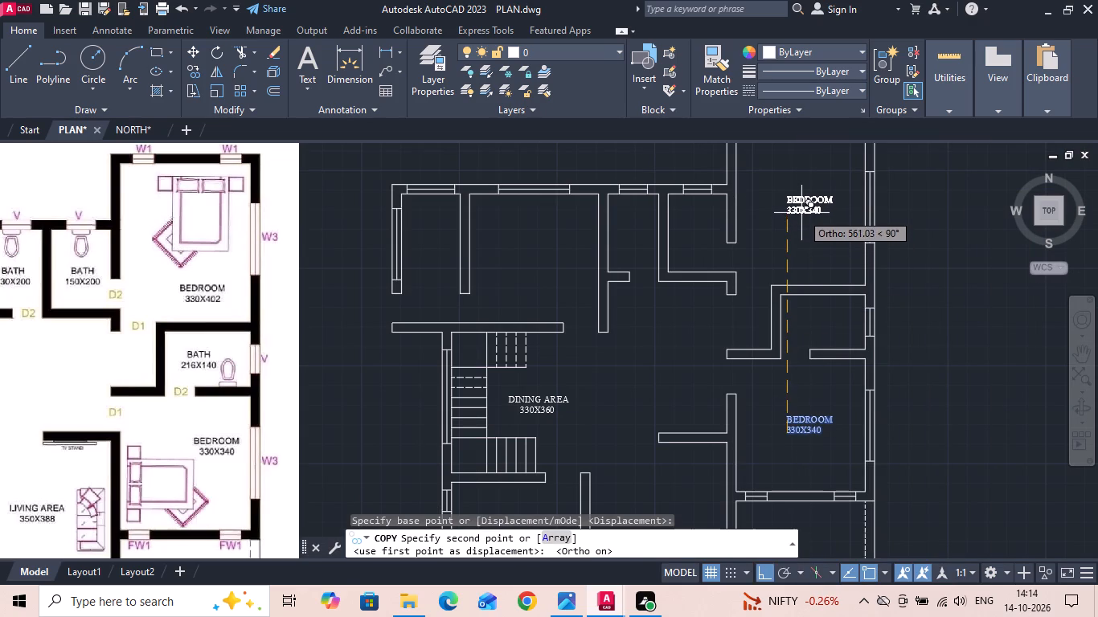
click(801, 213)
key(Escape)
Change the size in the uppermost bedroom's label to 330X402.
scroll(803, 202, up, 3)
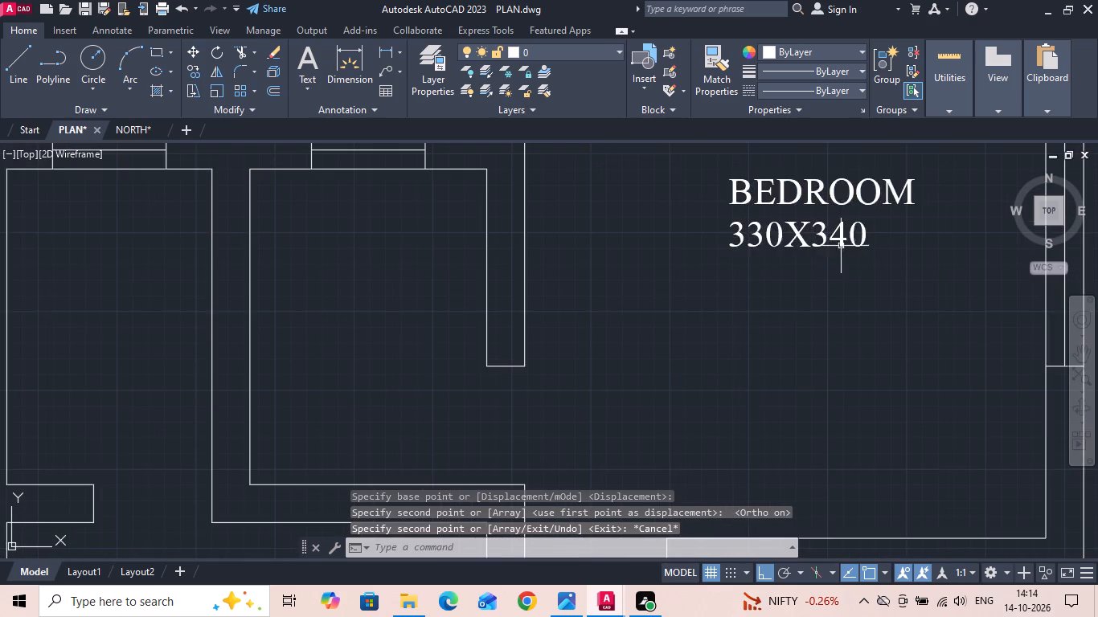
double_click(845, 239)
click(862, 239)
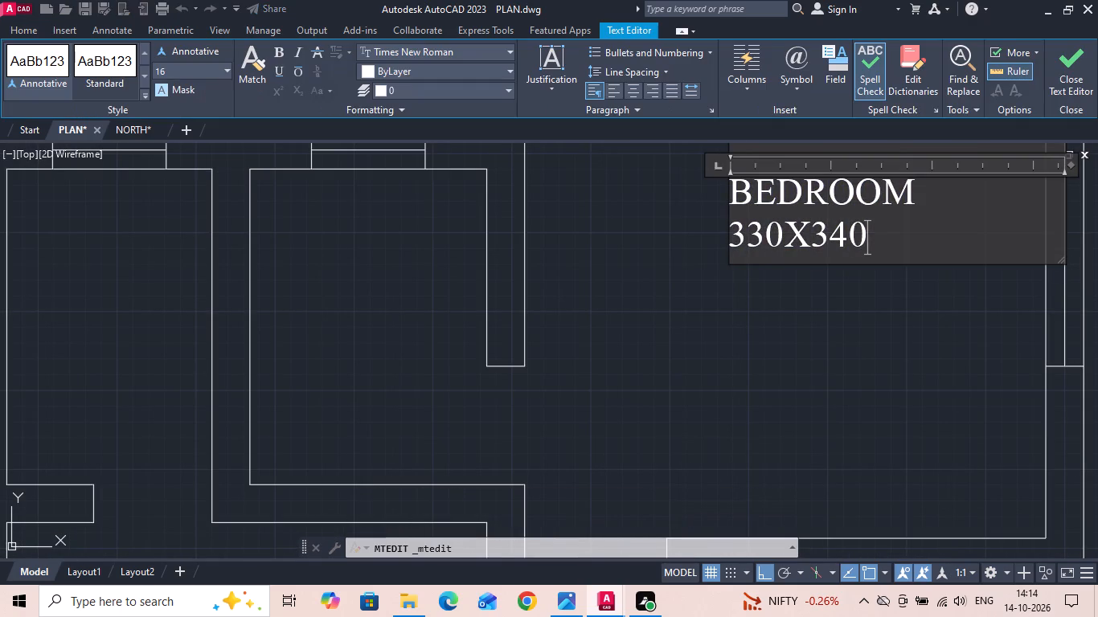
key(BackSpace)
key(BackSpace)
key(BackSpace)
text(402)
scroll(907, 350, down, 3)
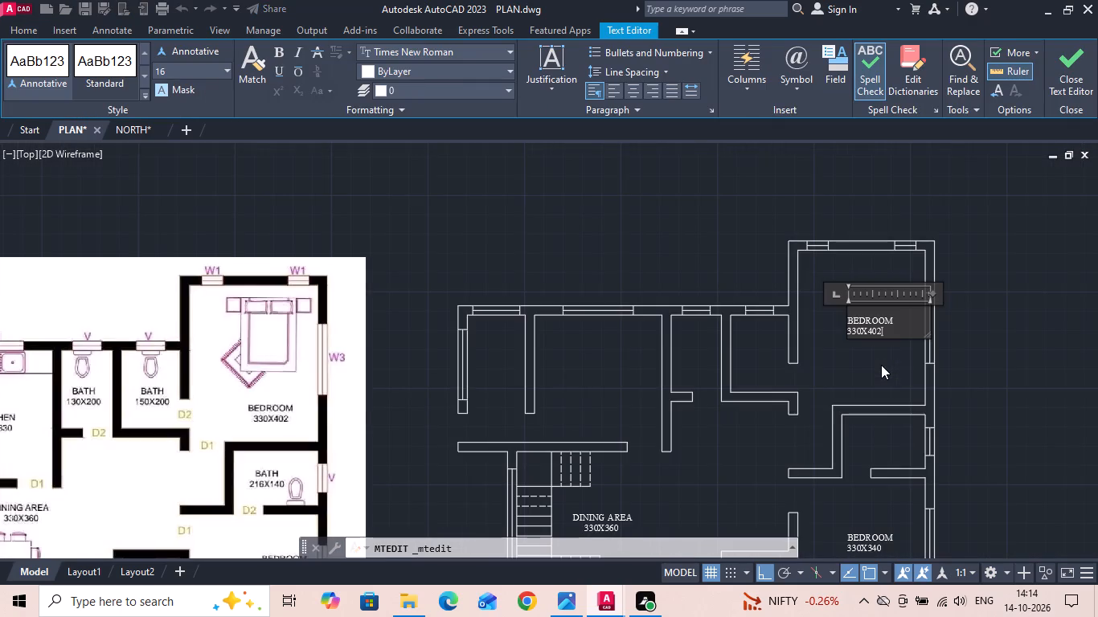
scroll(862, 366, down, 1)
scroll(861, 366, up, 1)
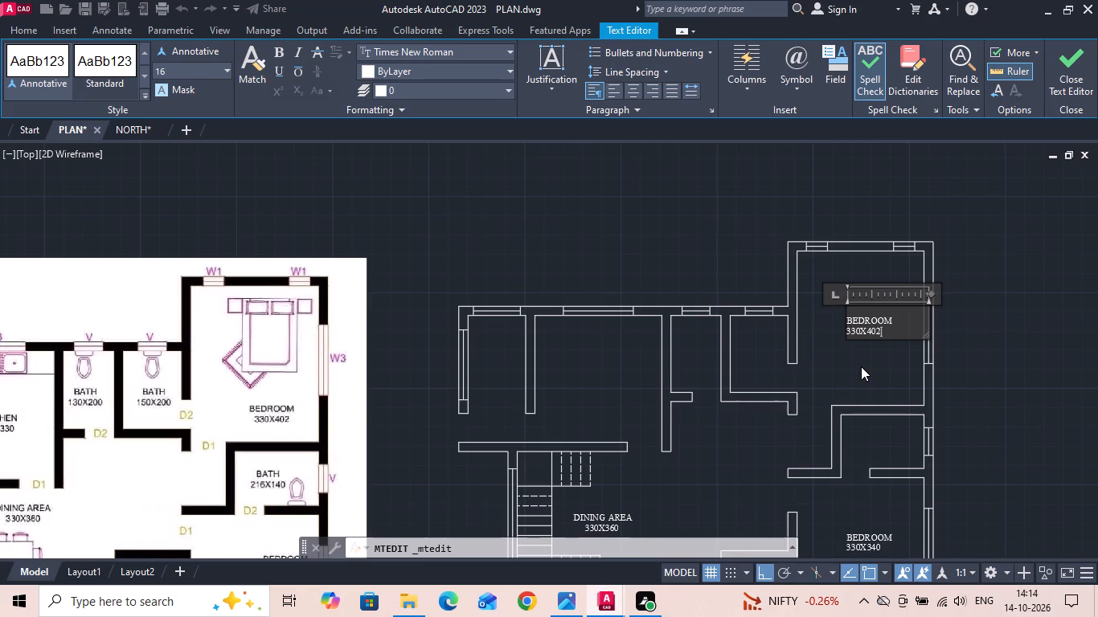
click(861, 366)
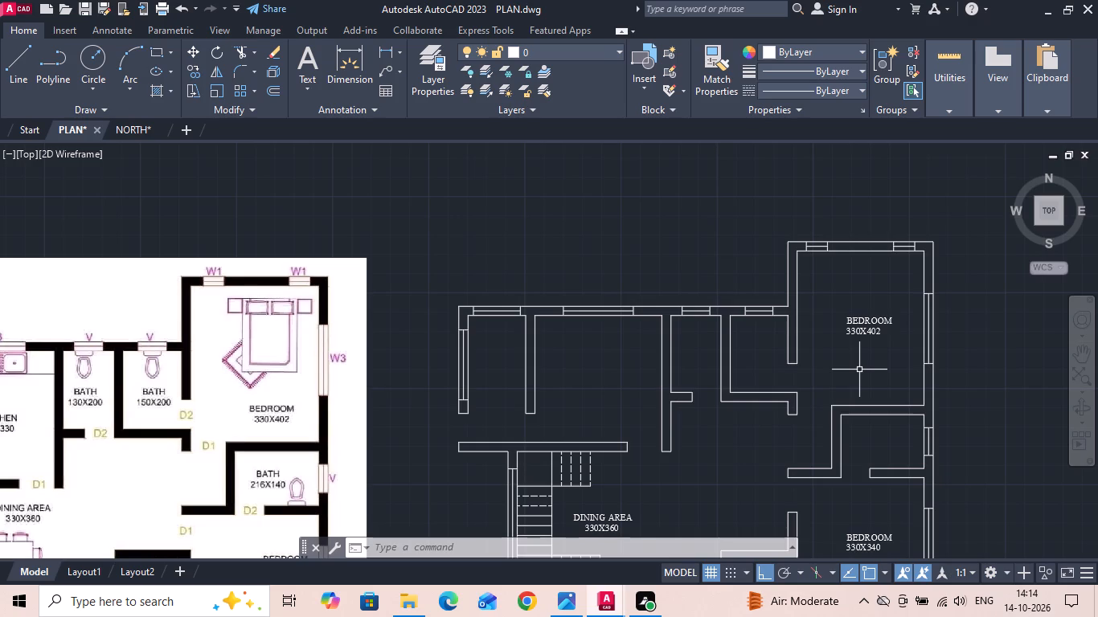
Save the PLAN drawing with the BEDROOM 330X402 label.
key(ctrl+s)
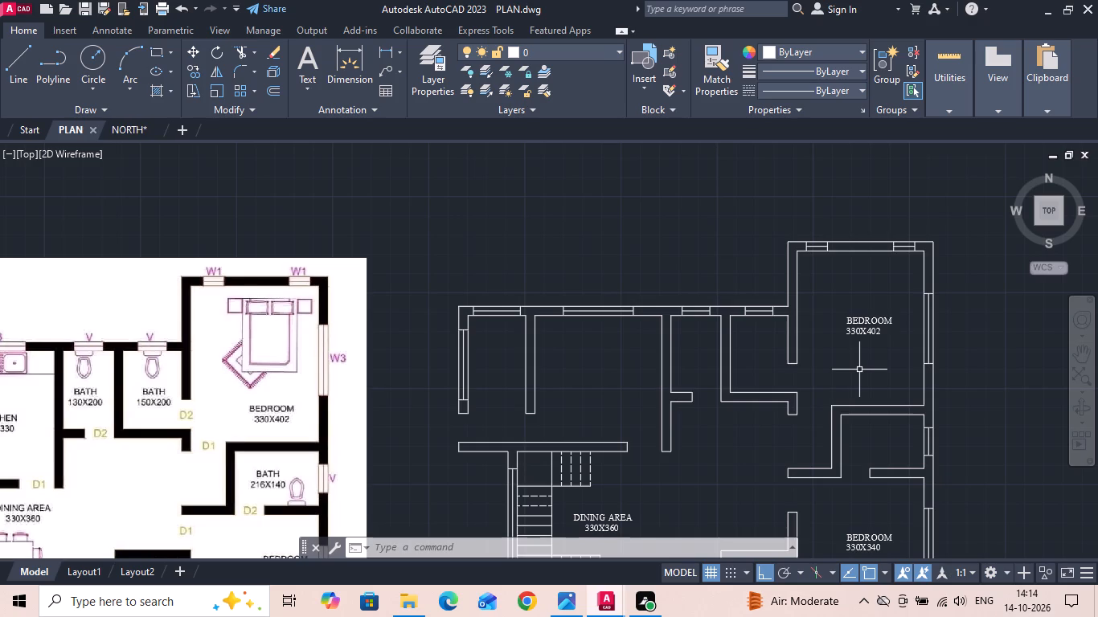
Save the PLAN drawing again.
key(ctrl+s)
key(ctrl+s)
Copy the BEDROOM 330X402 label down into the small room between the two bedrooms, with Ortho off.
click(868, 321)
right_click(868, 321)
click(921, 315)
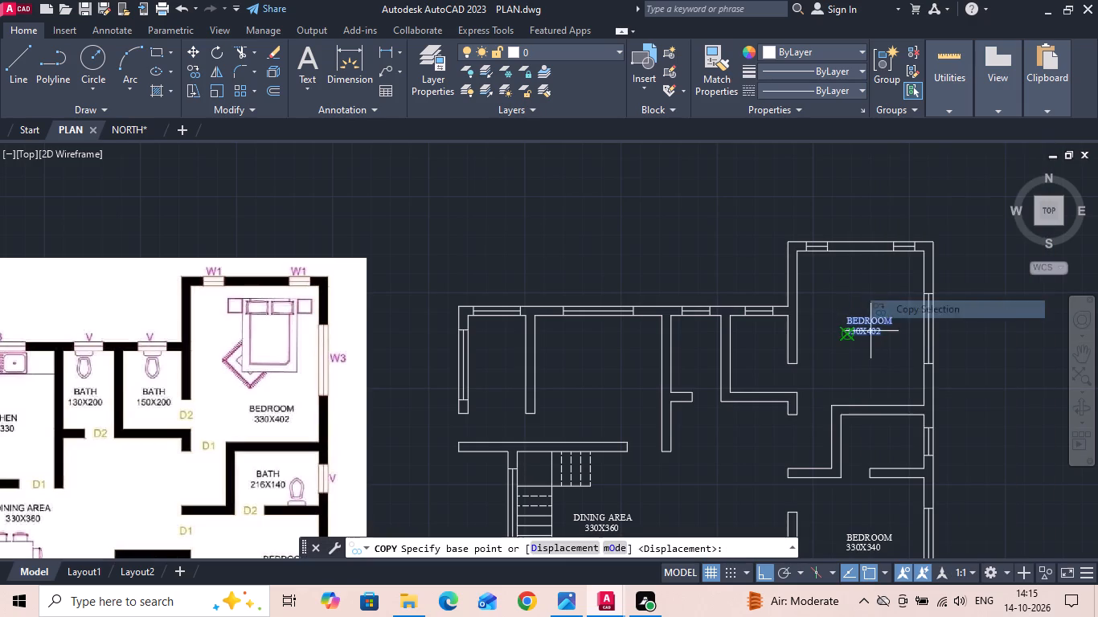
drag(868, 331, 868, 346)
scroll(875, 490, up, 2)
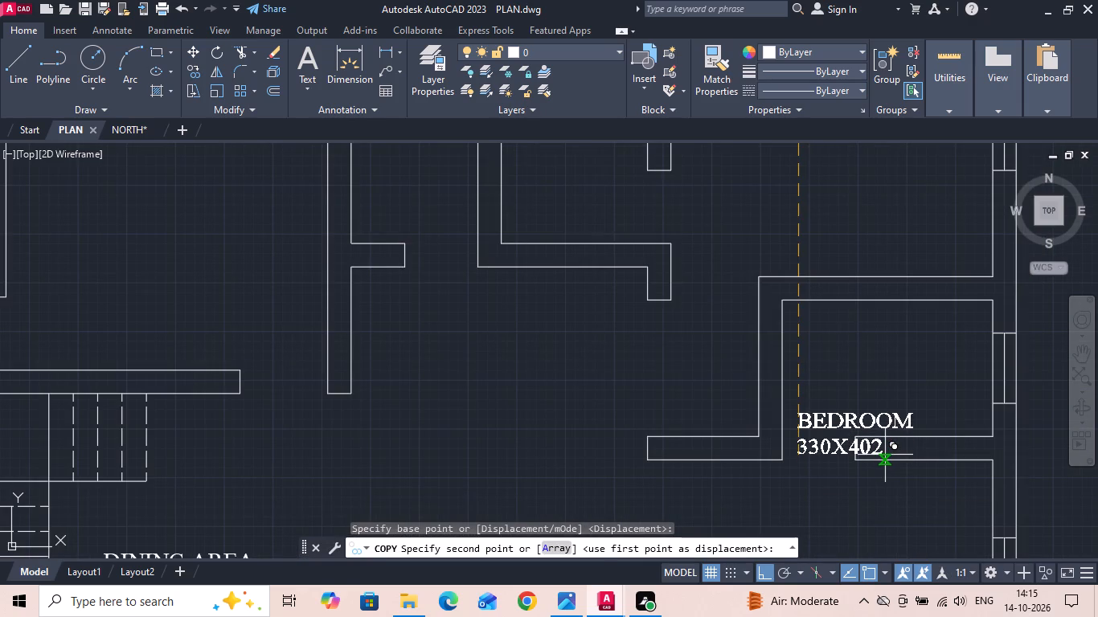
key(F8)
click(838, 389)
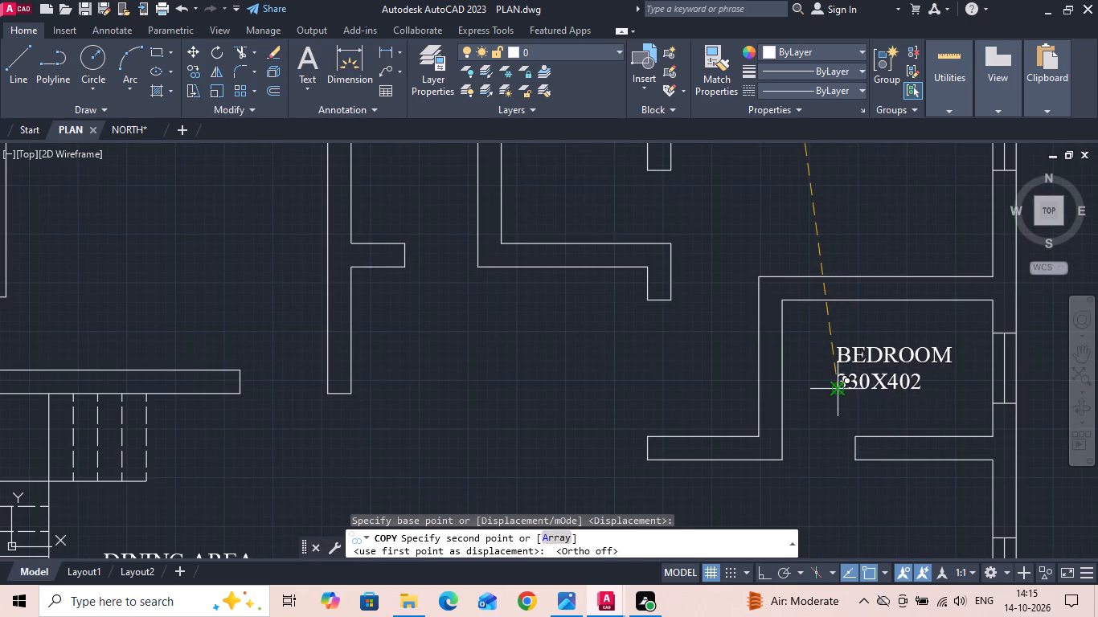
scroll(849, 386, down, 2)
key(Escape)
Change the size in the copied label between the two bedrooms to 216X140.
scroll(875, 380, up, 2)
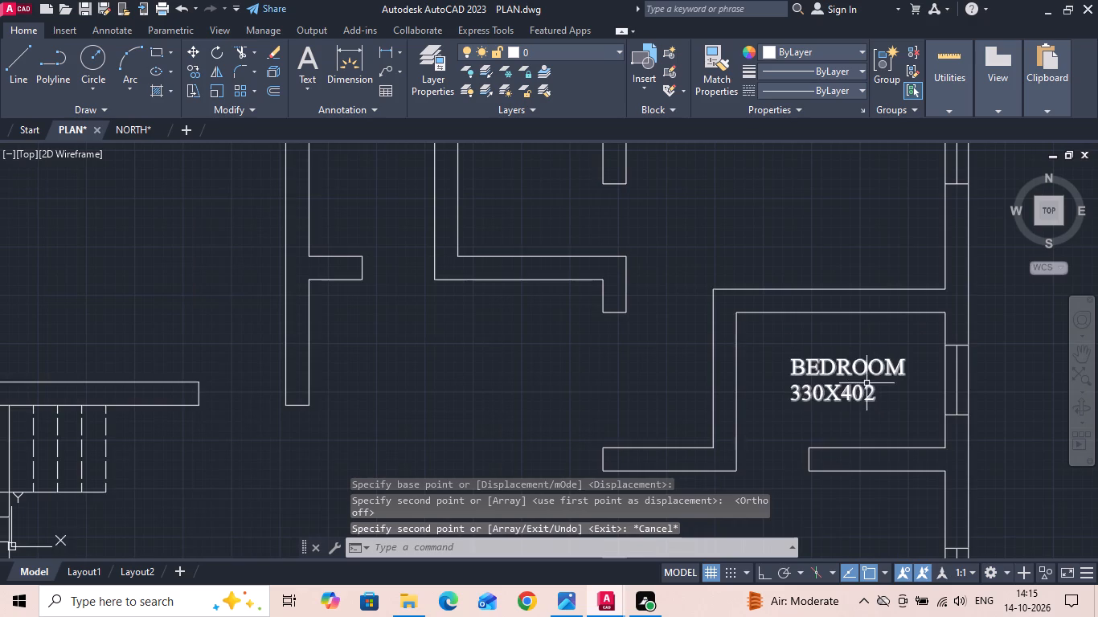
scroll(867, 383, up, 1)
double_click(875, 402)
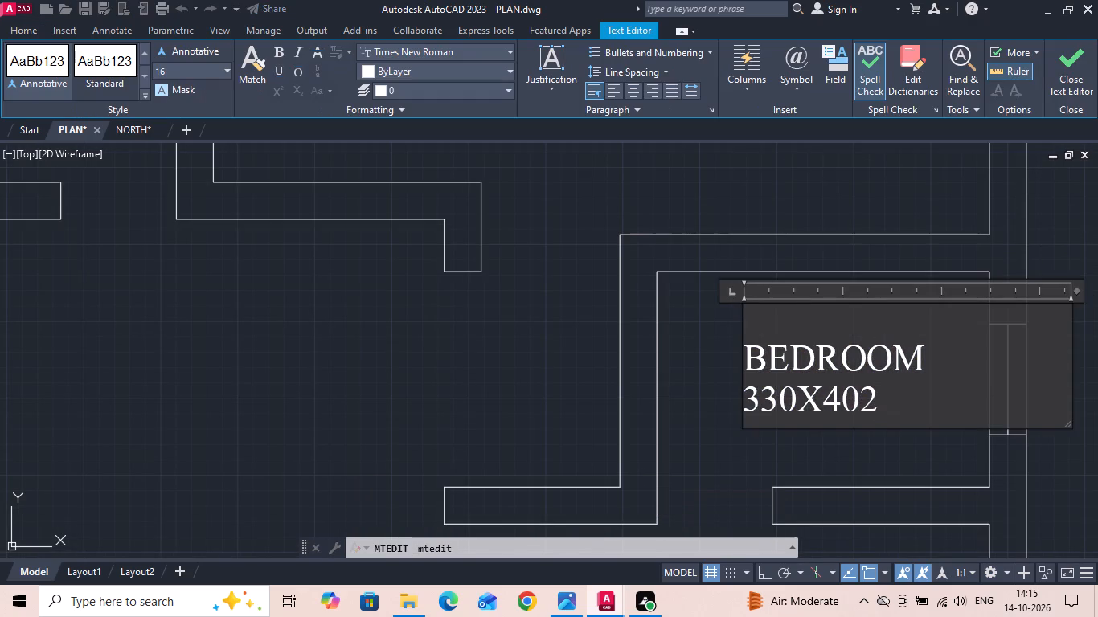
key(BackSpace)
key(BackSpace)
key(BackSpace)
text(140)
scroll(871, 418, down, 3)
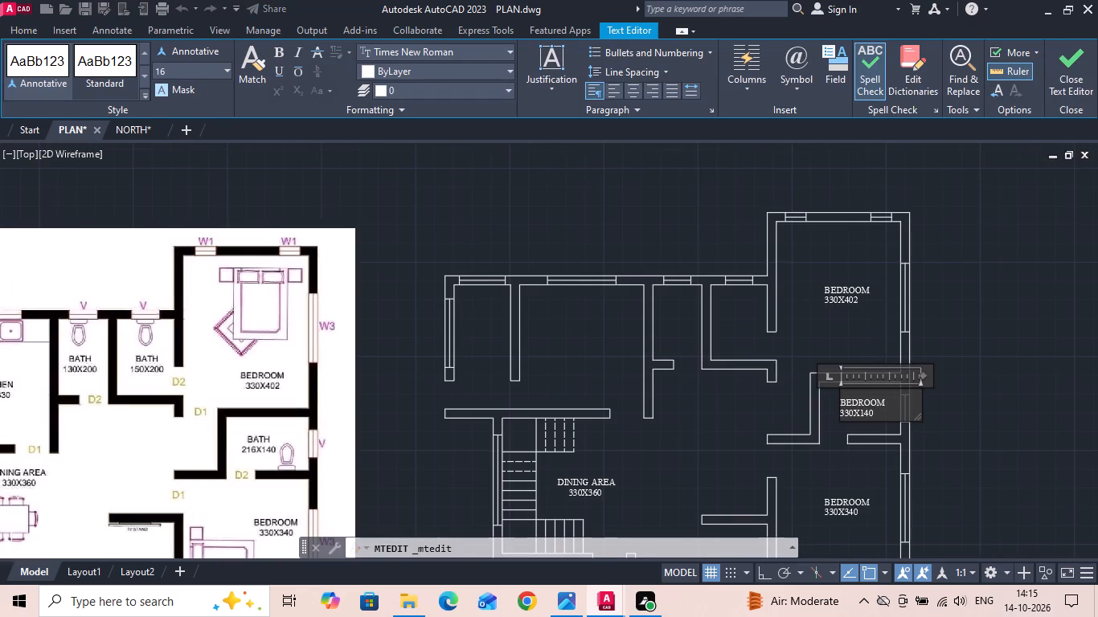
scroll(865, 415, up, 4)
click(796, 412)
key(BackSpace)
key(BackSpace)
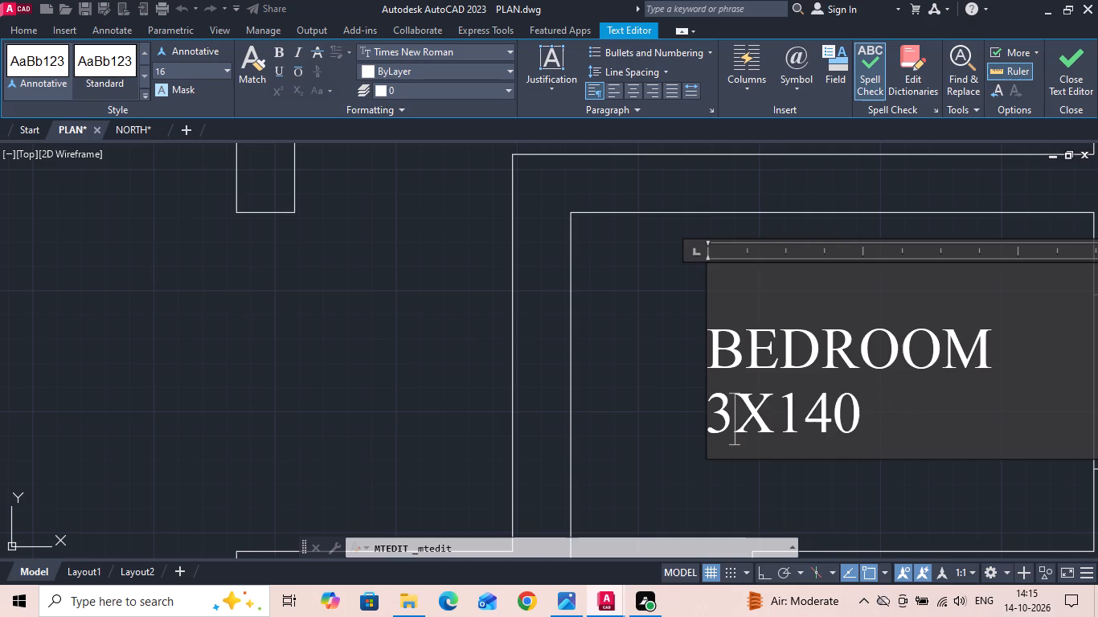
key(BackSpace)
text(216)
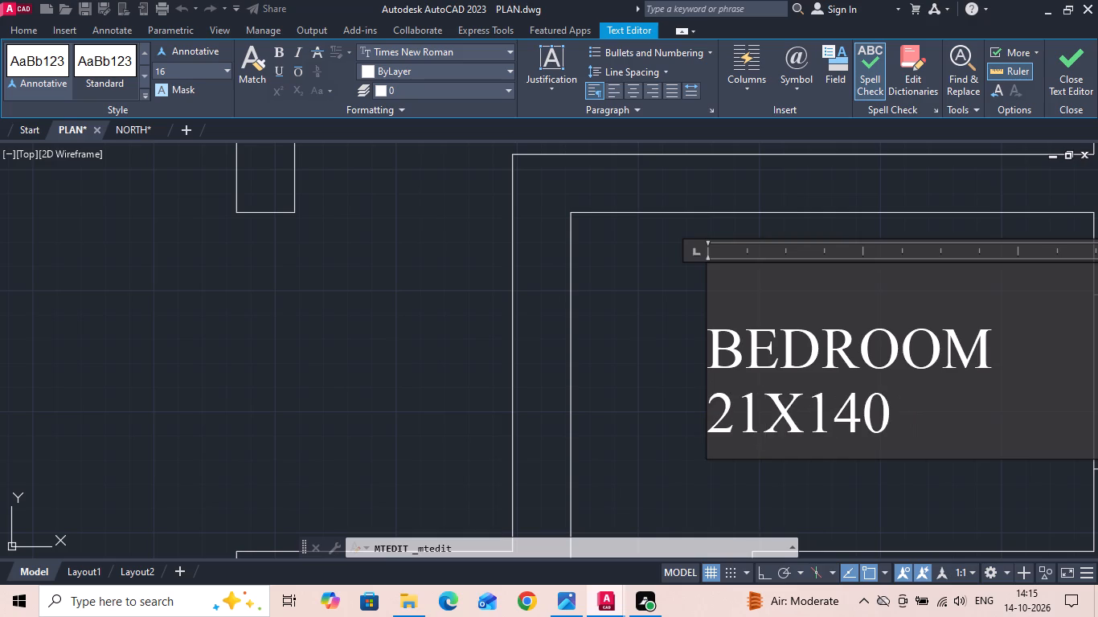
Replace the room name in the 216X140 label with BATH, keeping the size left-aligned on the line below.
click(1001, 336)
key(BackSpace)
key(BackSpace)
key(BackSpace)
key(BackSpace)
key(BackSpace)
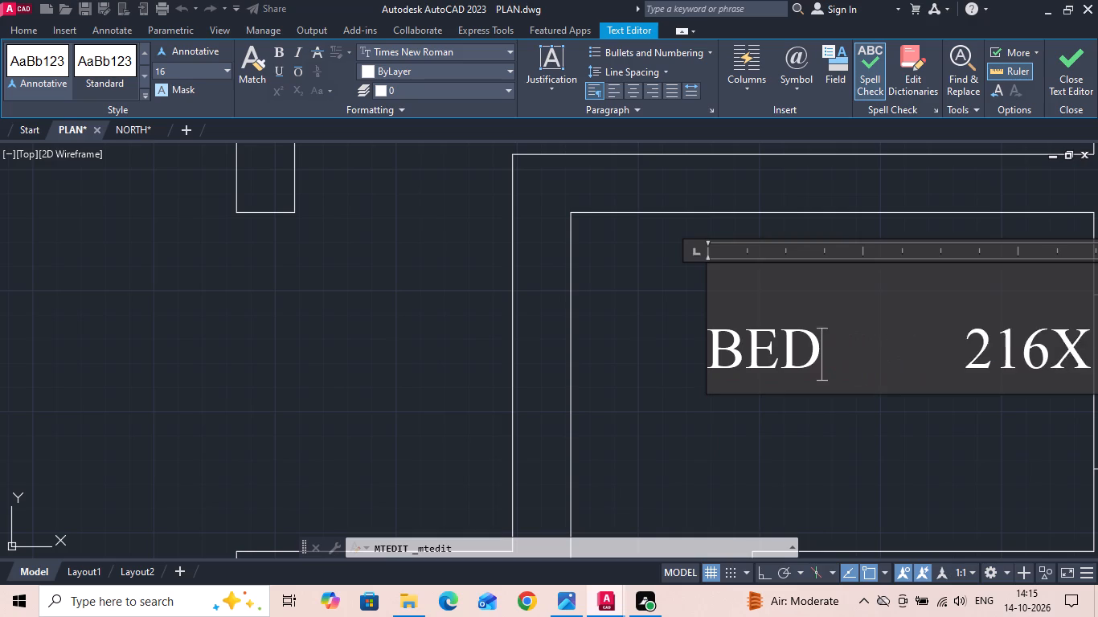
key(BackSpace)
key(BackSpace)
text(ATH)
key(Return)
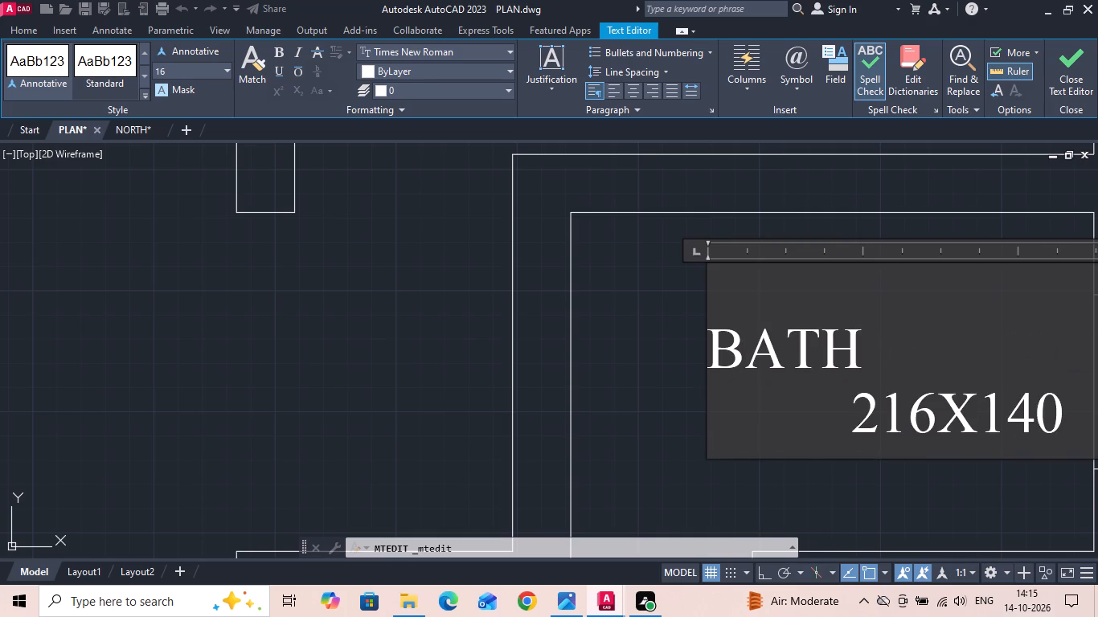
click(861, 401)
key(BackSpace)
key(BackSpace)
key(BackSpace)
key(BackSpace)
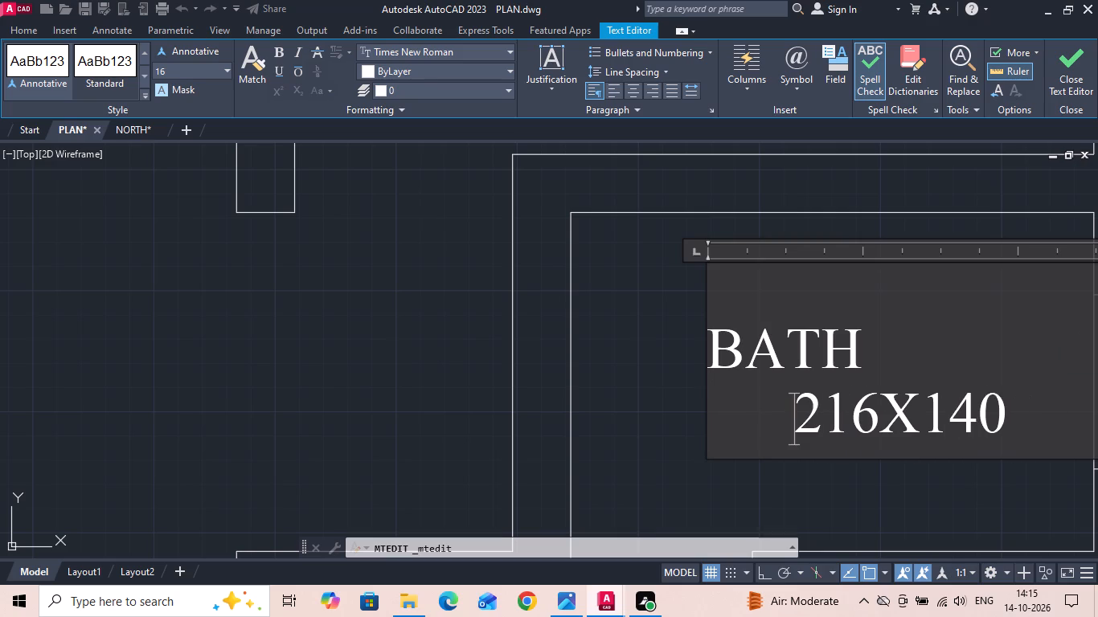
key(BackSpace)
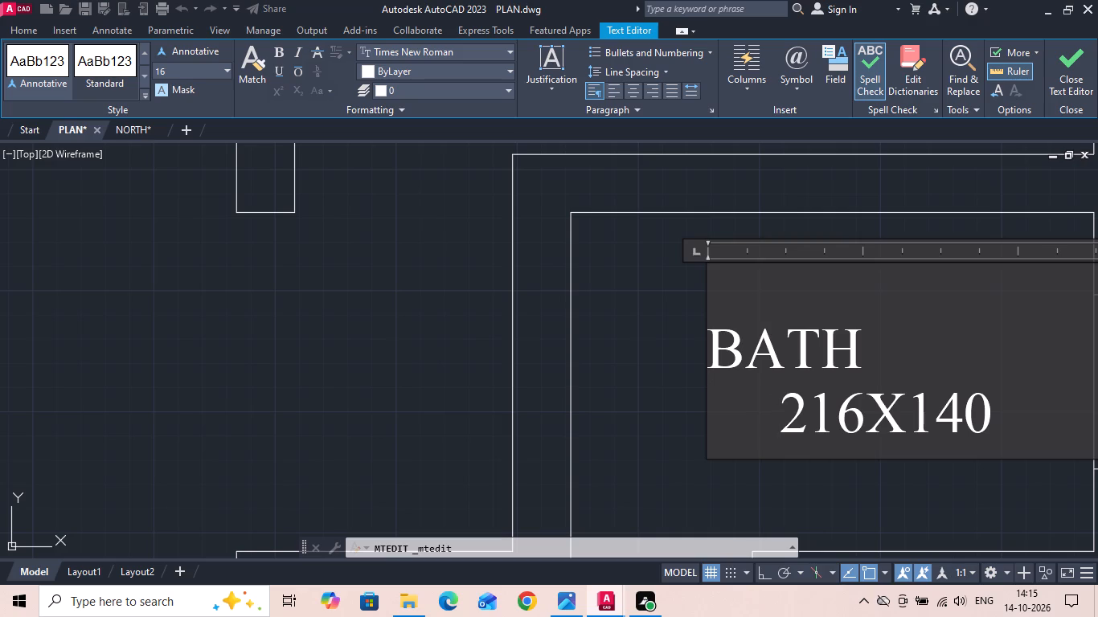
key(BackSpace)
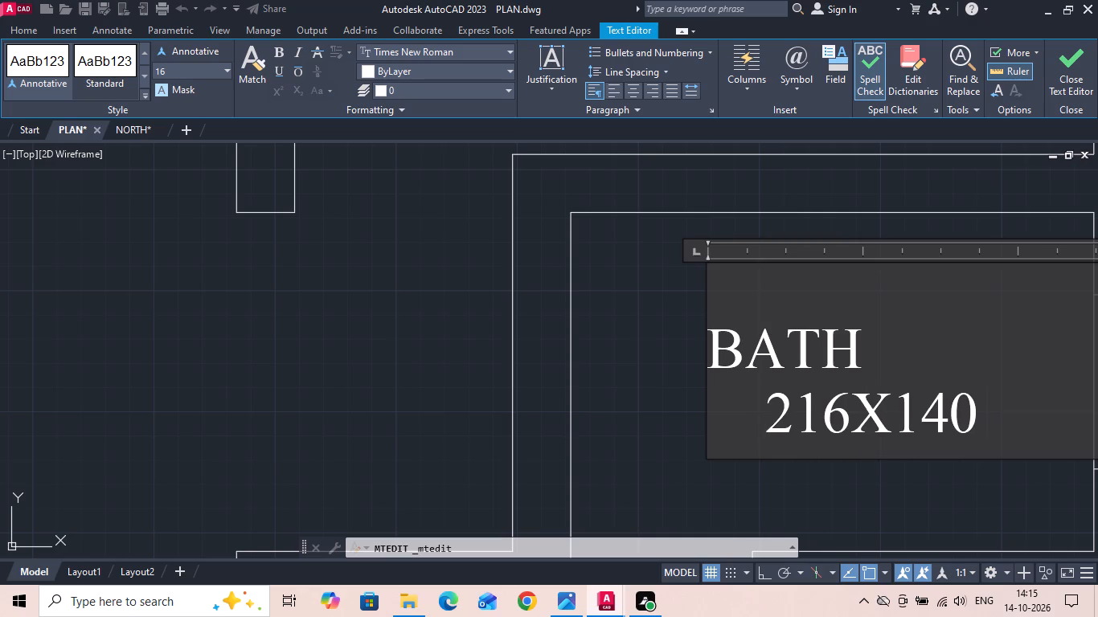
key(BackSpace)
key(BackSpace)
key(BackSpace)
key(BackSpace)
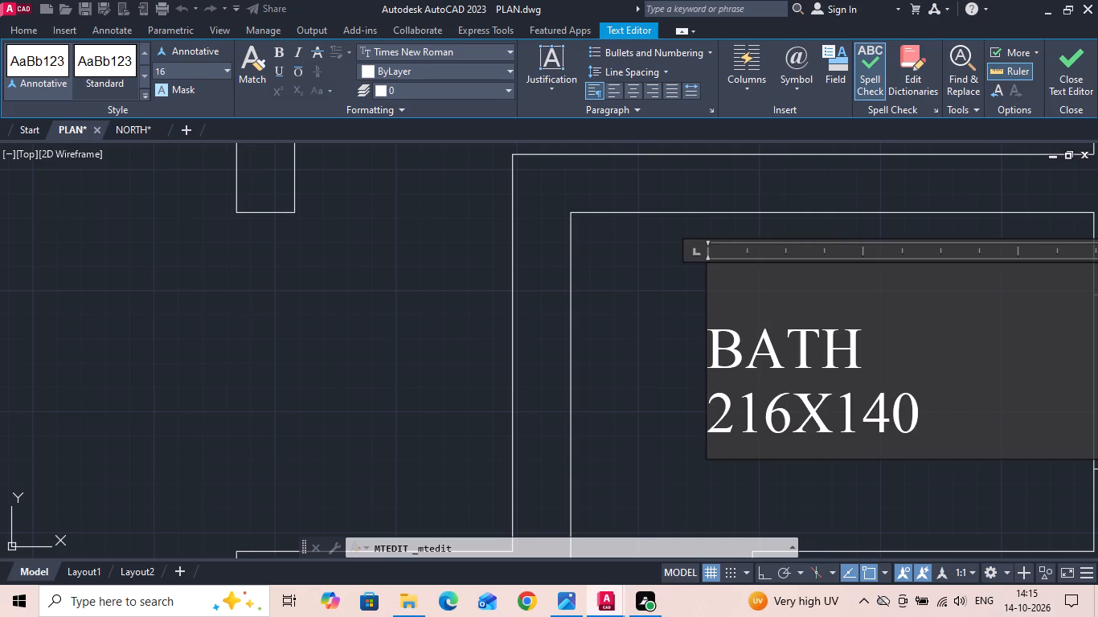
click(699, 389)
Copy the BATH 216X140 label into the small room adjoining the west wall of the uppermost bedroom.
scroll(719, 356, down, 2)
click(763, 352)
right_click(763, 352)
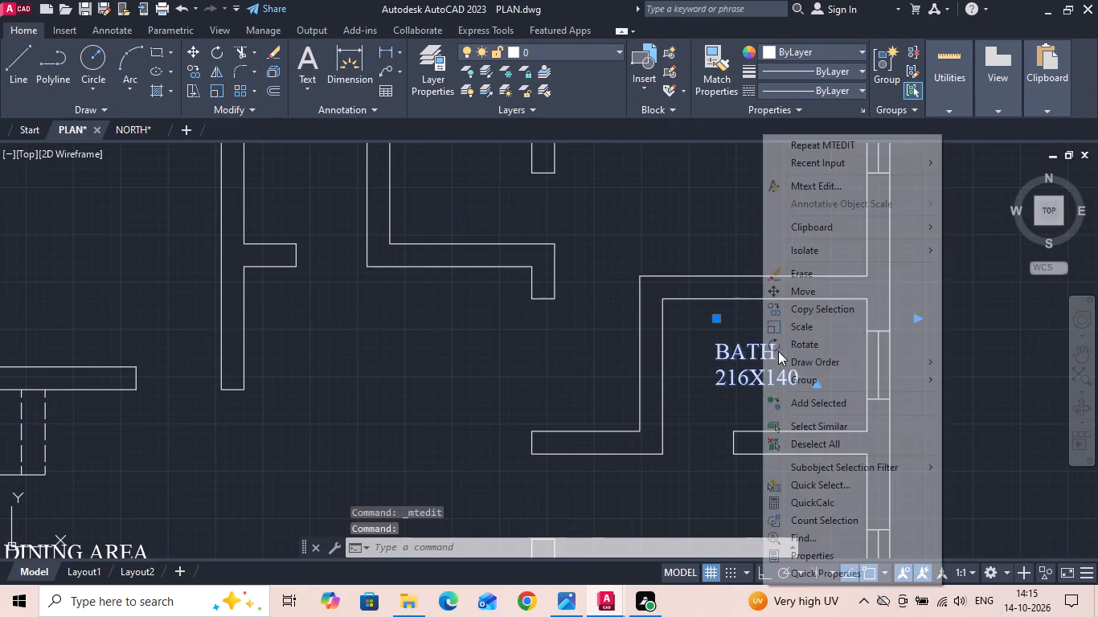
click(830, 305)
drag(821, 329, 820, 329)
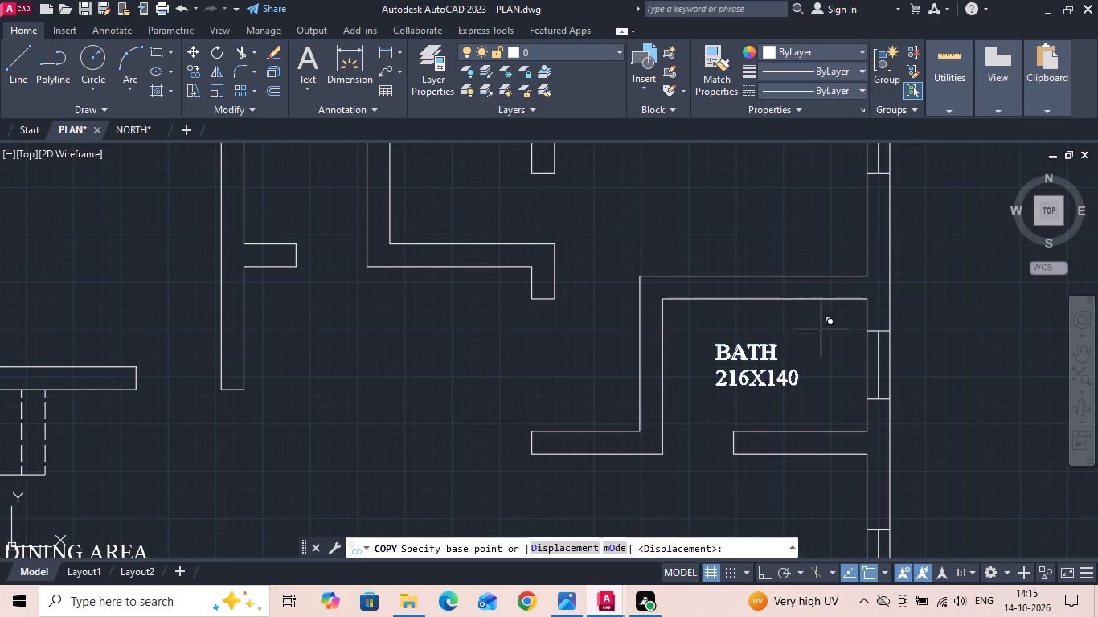
drag(820, 329, 818, 337)
scroll(823, 393, down, 2)
scroll(715, 284, up, 2)
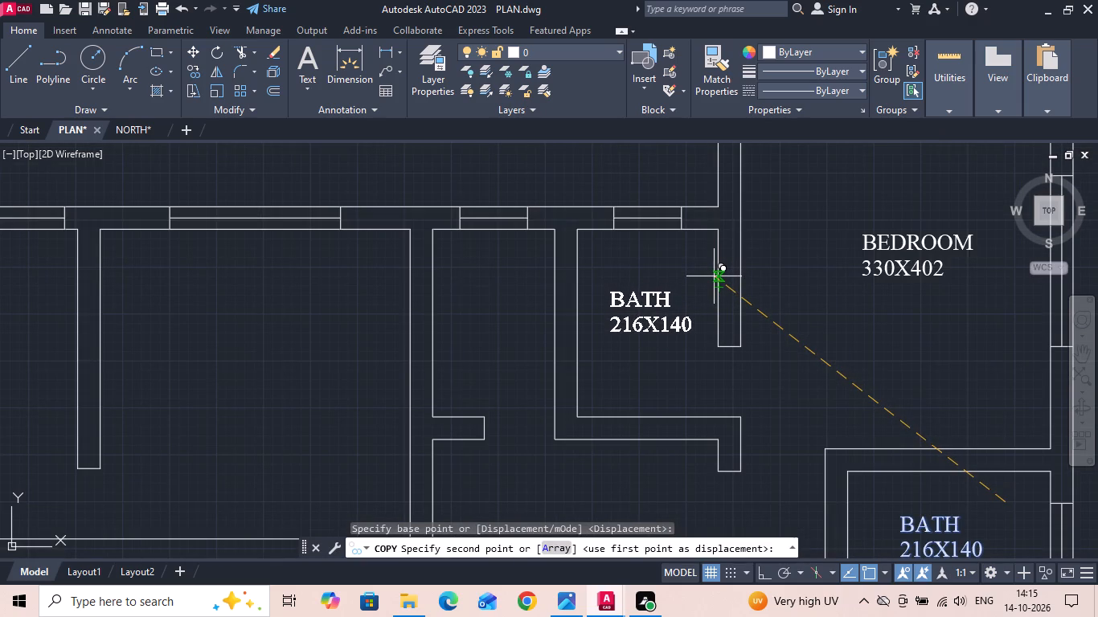
click(714, 276)
key(Escape)
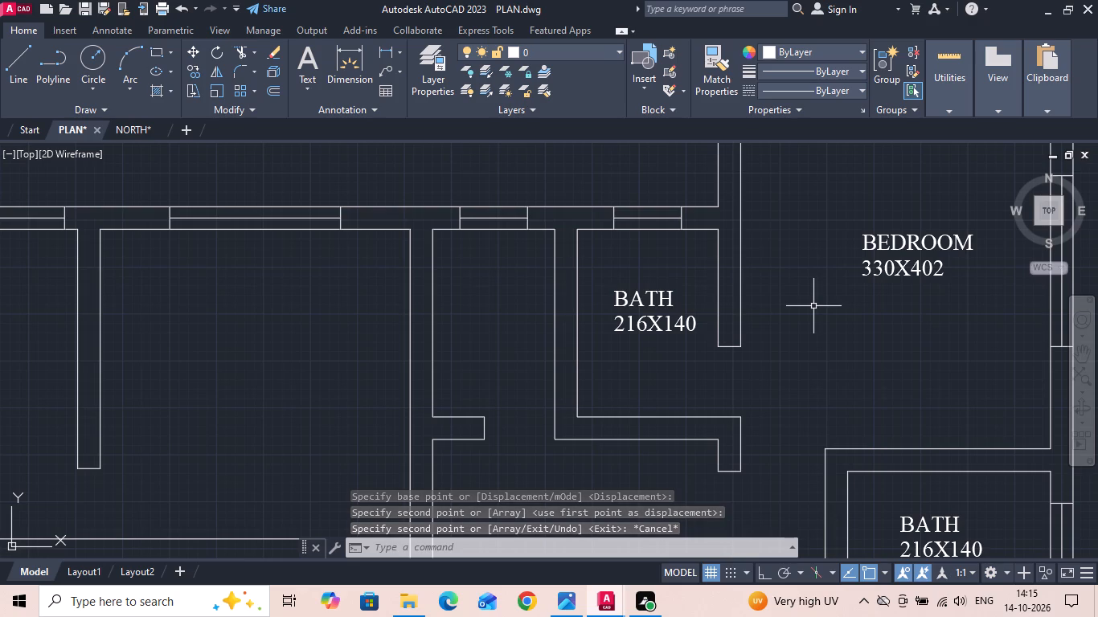
Change the size in the bath label beside the uppermost bedroom to 150X200.
scroll(813, 306, down, 2)
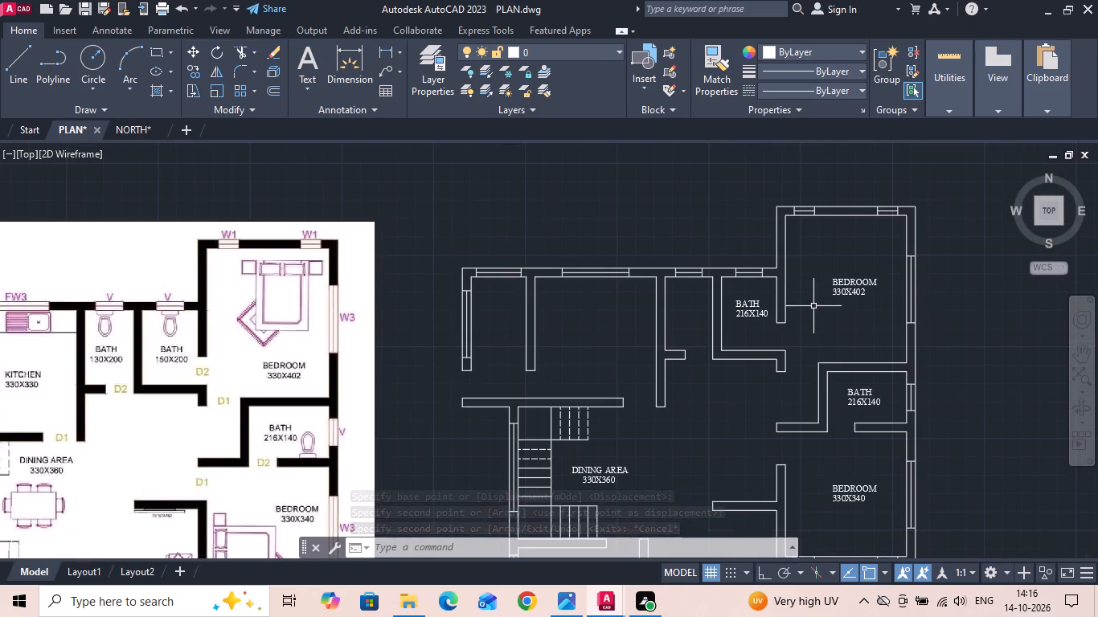
scroll(765, 308, up, 2)
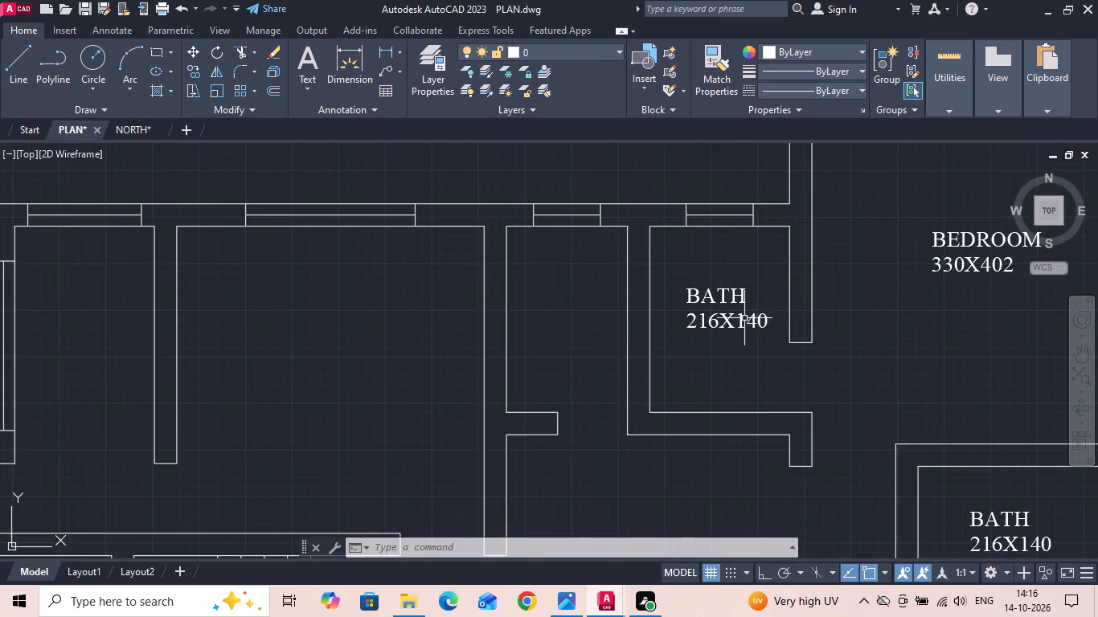
scroll(744, 318, up, 1)
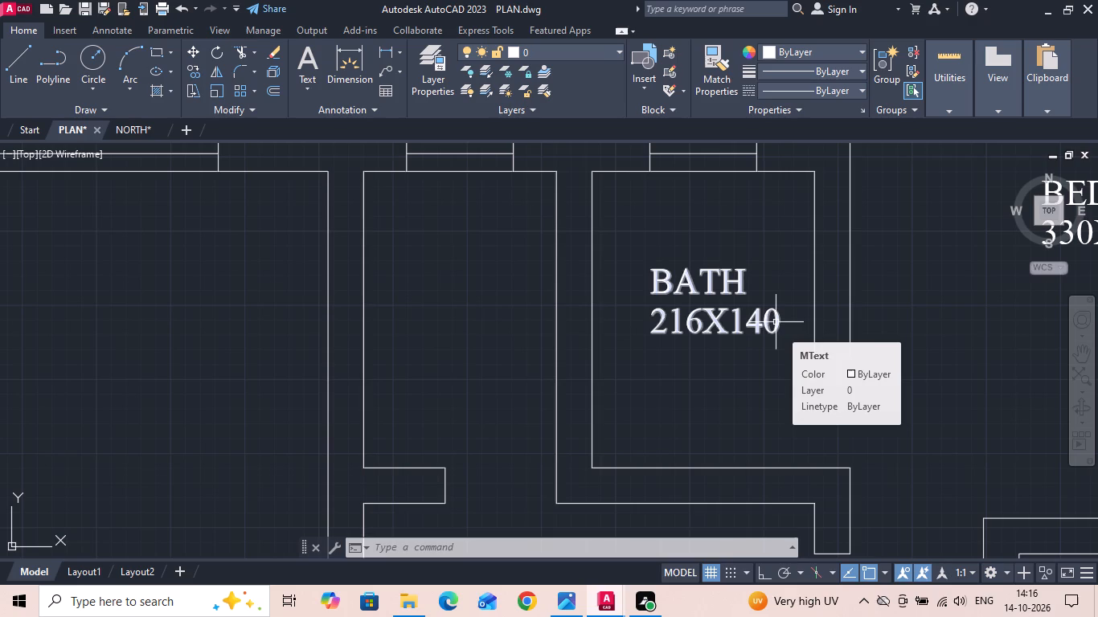
key(Escape)
scroll(774, 321, down, 3)
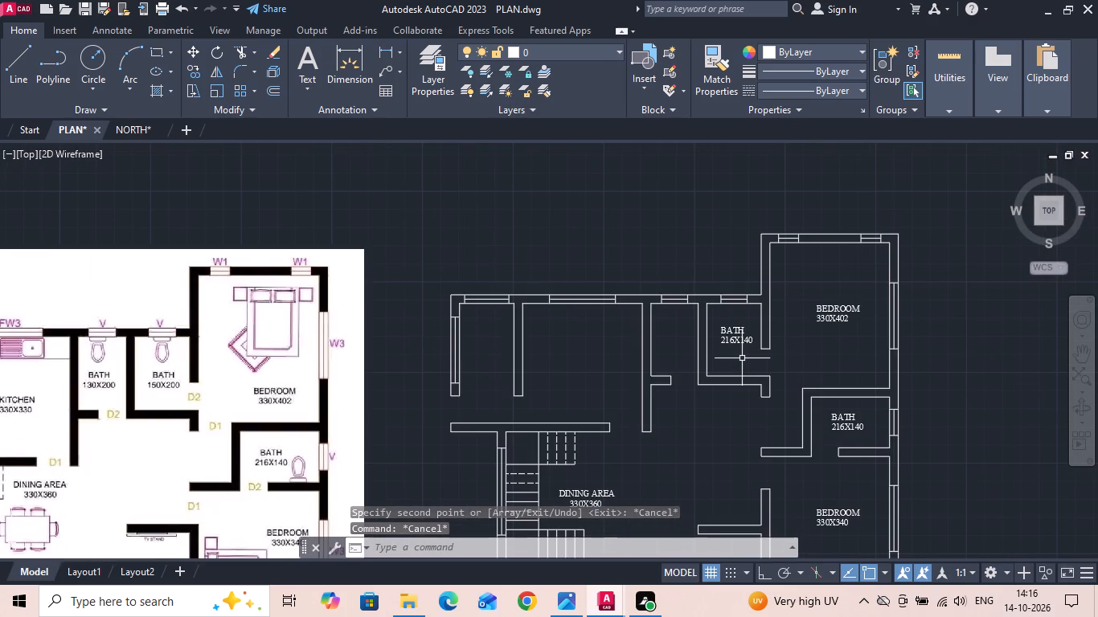
scroll(735, 346, up, 4)
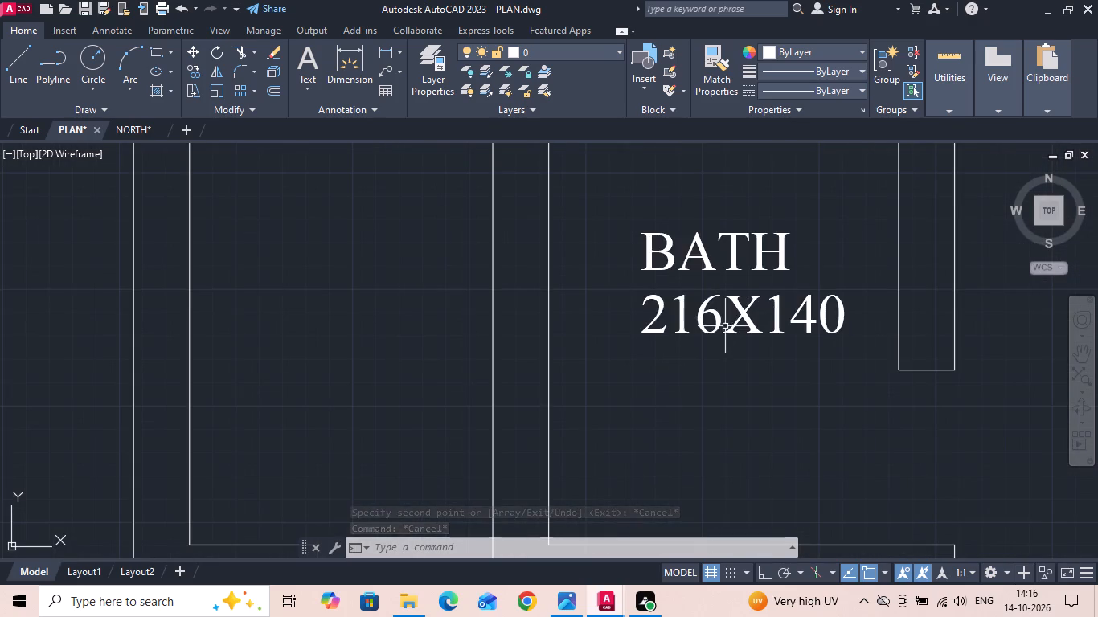
double_click(718, 317)
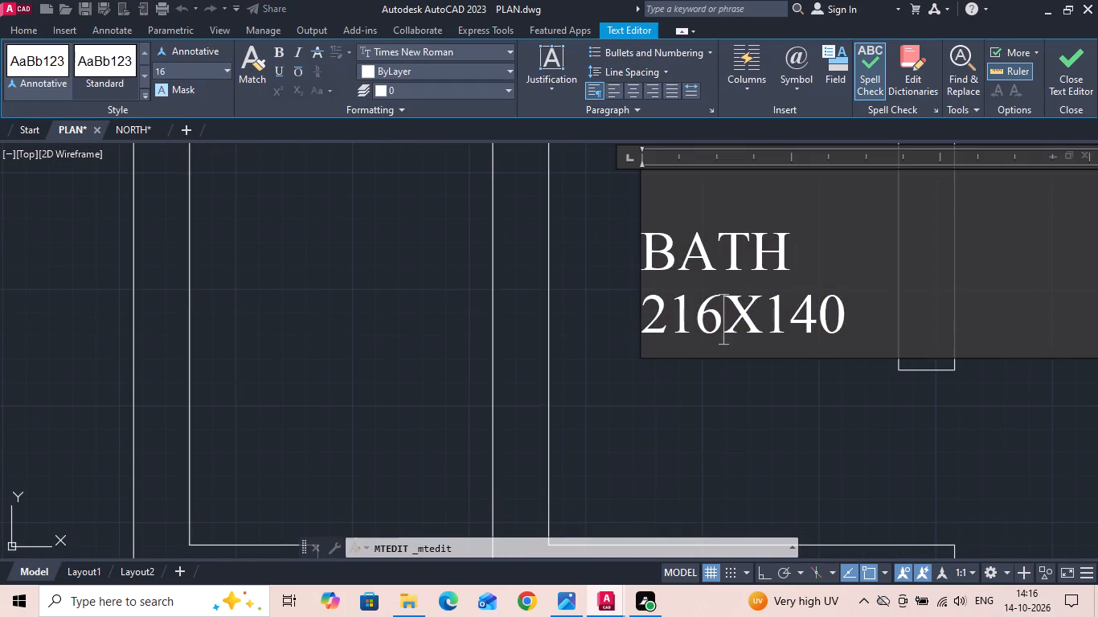
key(BackSpace)
key(BackSpace)
key(BackSpace)
text(150)
click(842, 327)
key(BackSpace)
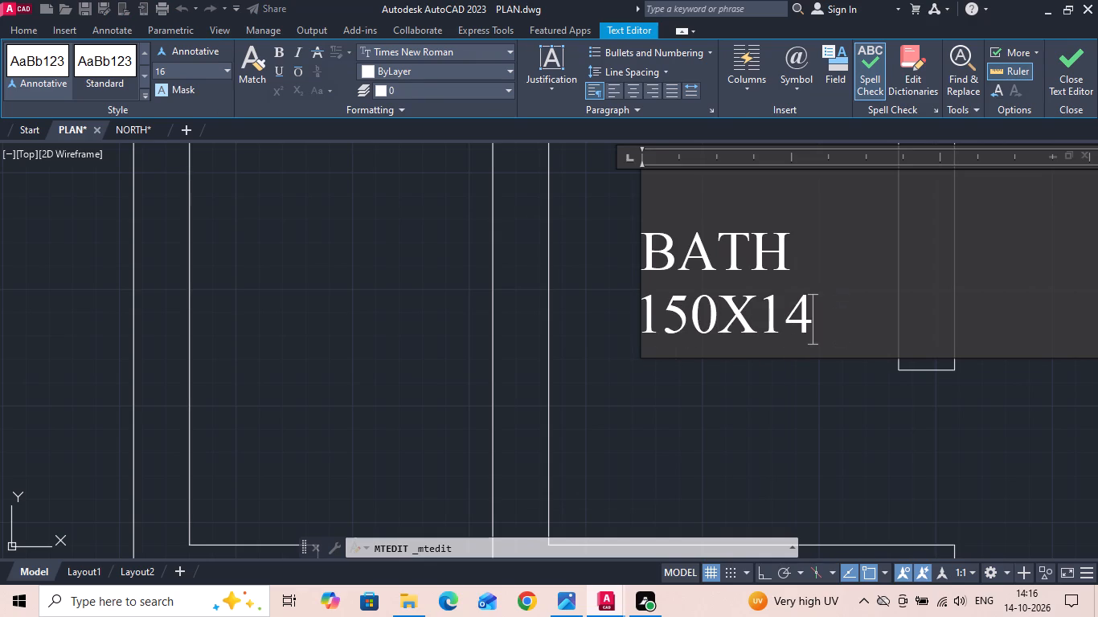
key(BackSpace)
click(842, 327)
key(BackSpace)
click(842, 327)
key(BackSpace)
key(BackSpace)
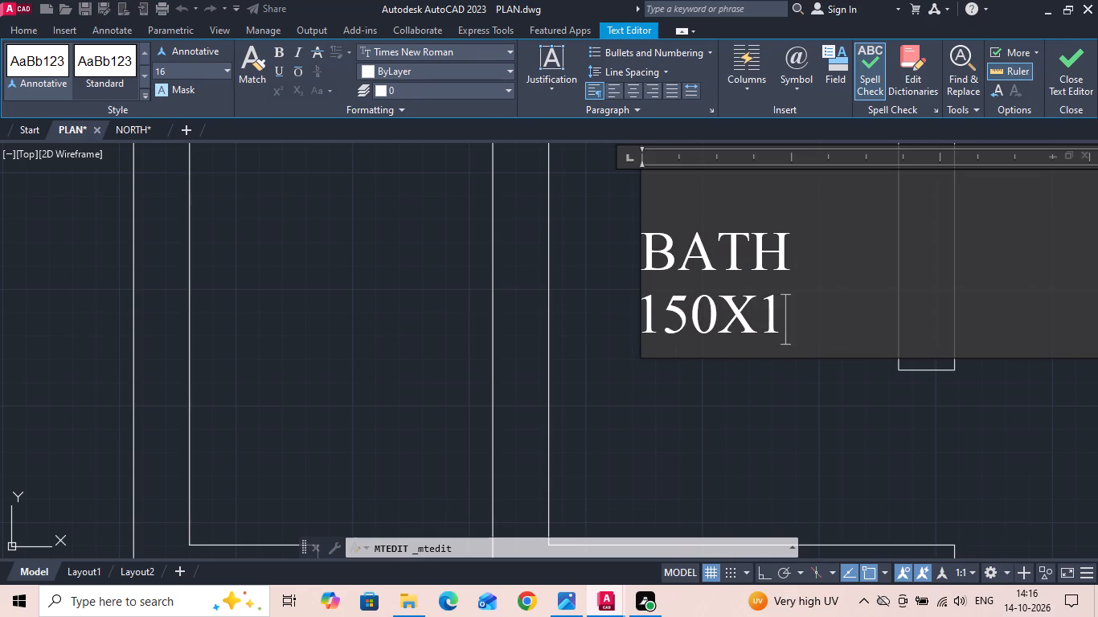
click(785, 312)
key(BackSpace)
text(200)
click(756, 418)
Copy the BATH 150X200 label about 169 units straight west into the neighbouring narrow room, with Ortho on.
scroll(756, 418, down, 1)
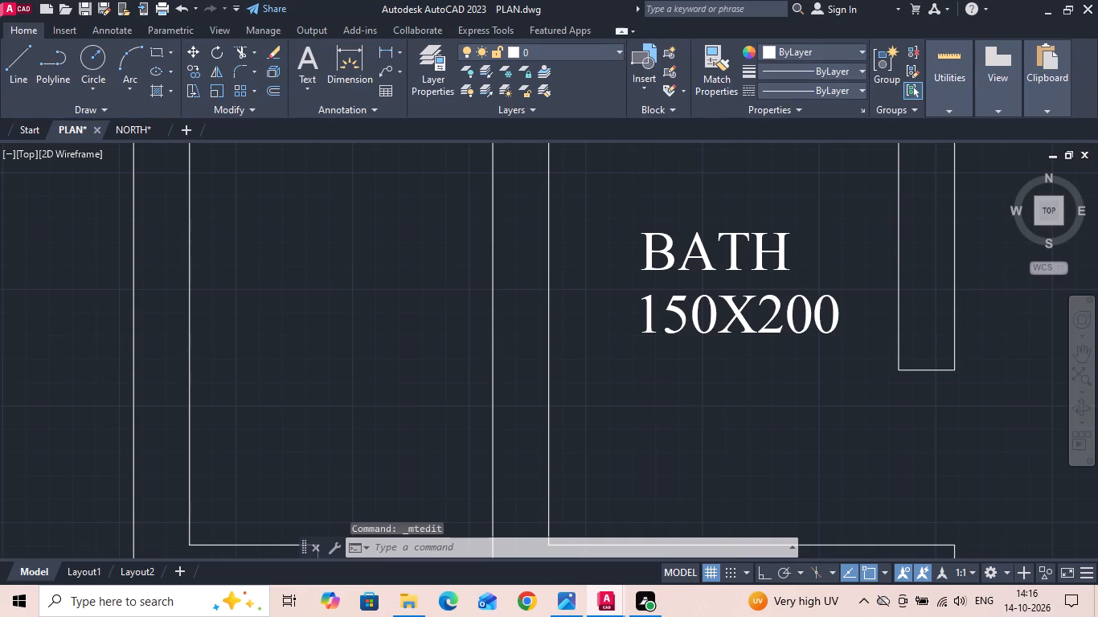
scroll(756, 418, down, 2)
middle_drag(756, 418, 796, 392)
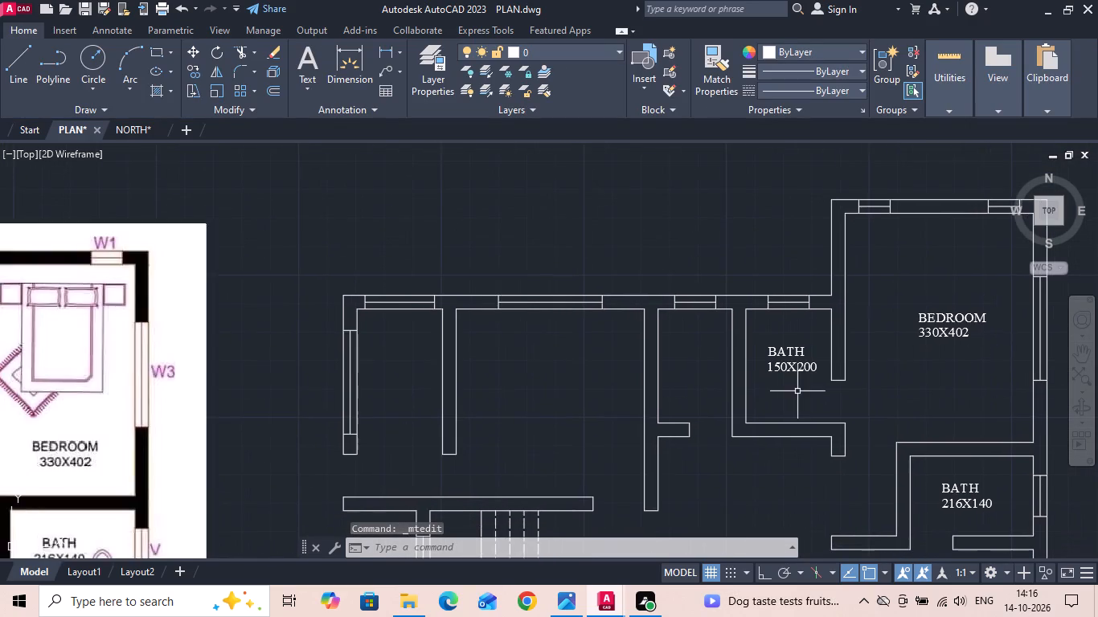
scroll(797, 391, down, 1)
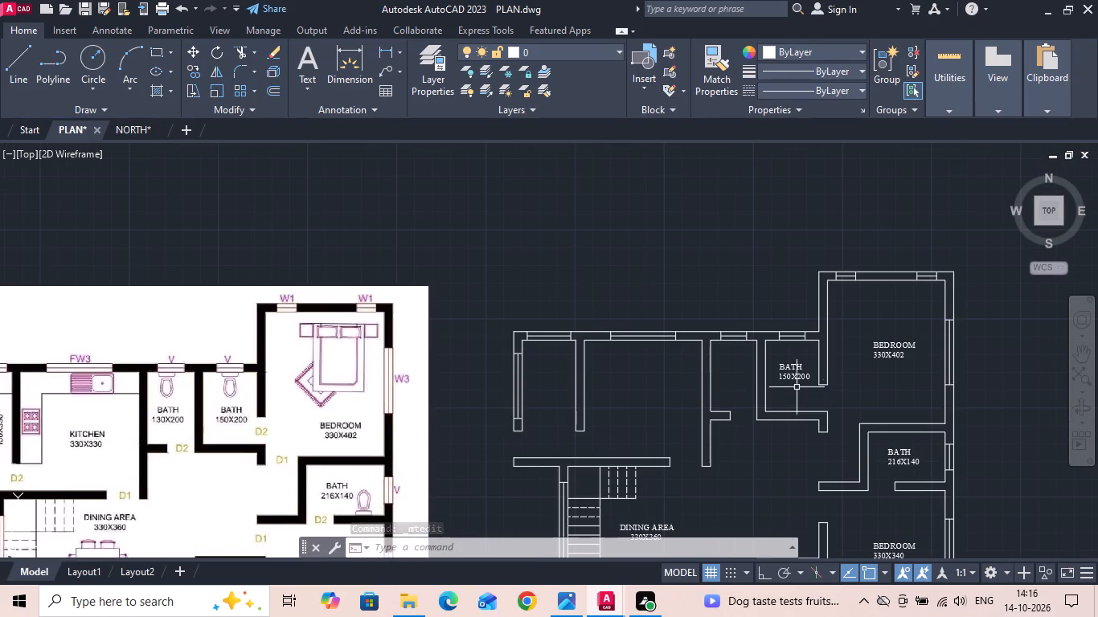
click(795, 374)
right_click(795, 374)
click(845, 308)
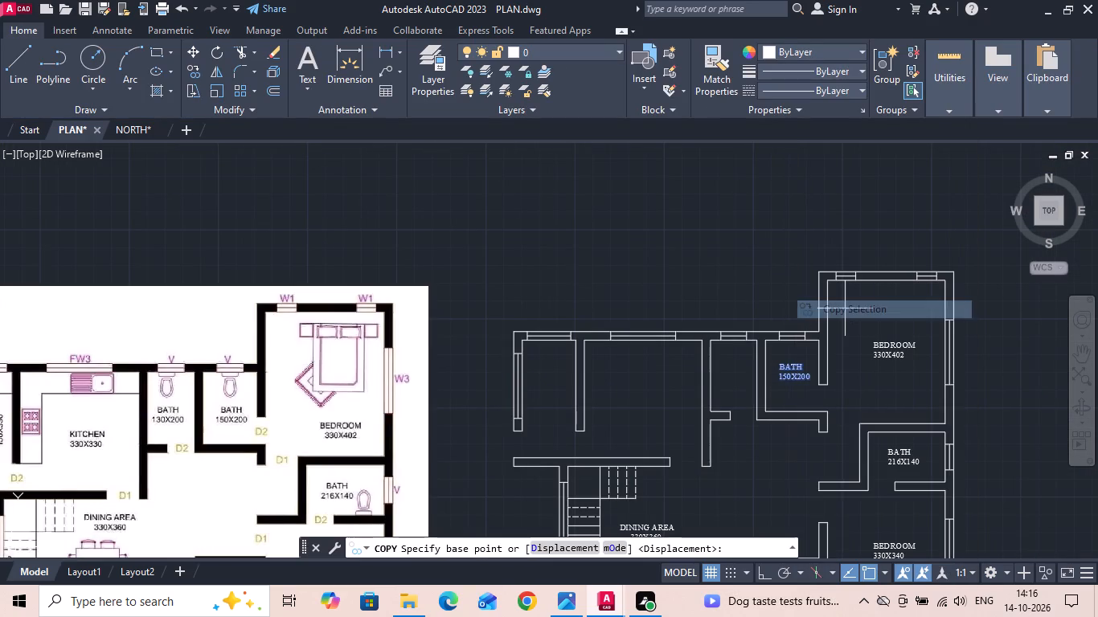
key(F8)
scroll(807, 370, up, 3)
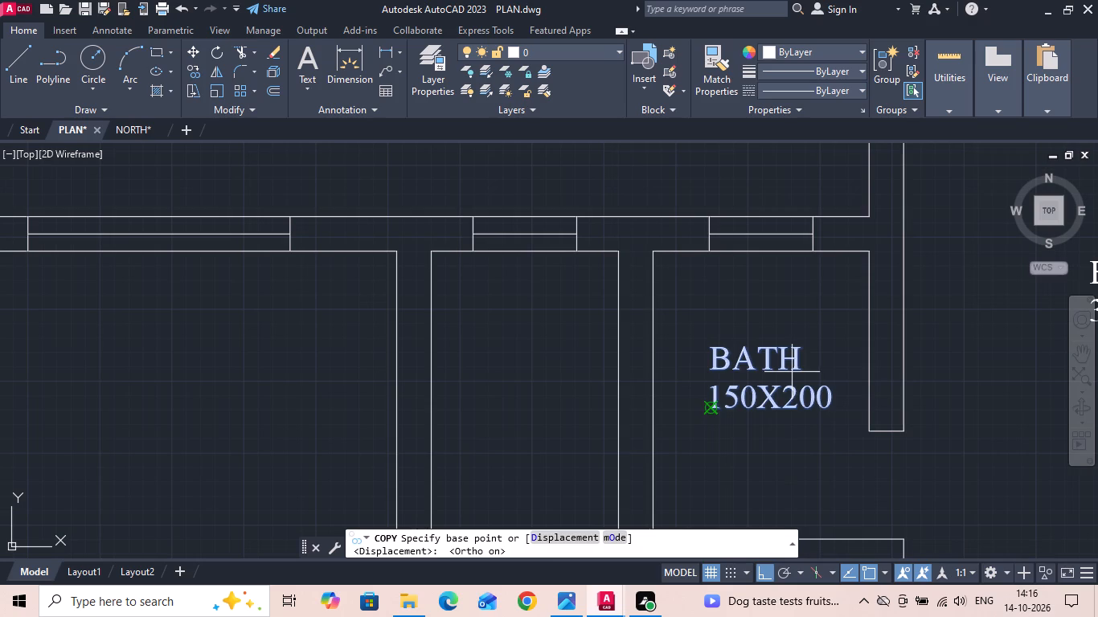
drag(792, 372, 778, 376)
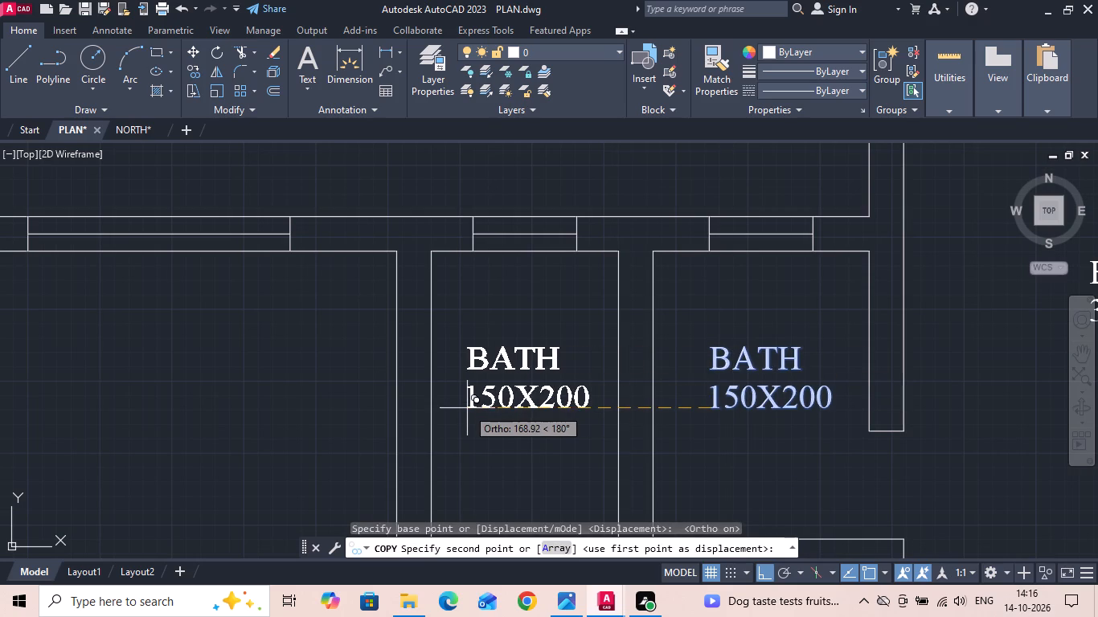
click(469, 411)
key(Escape)
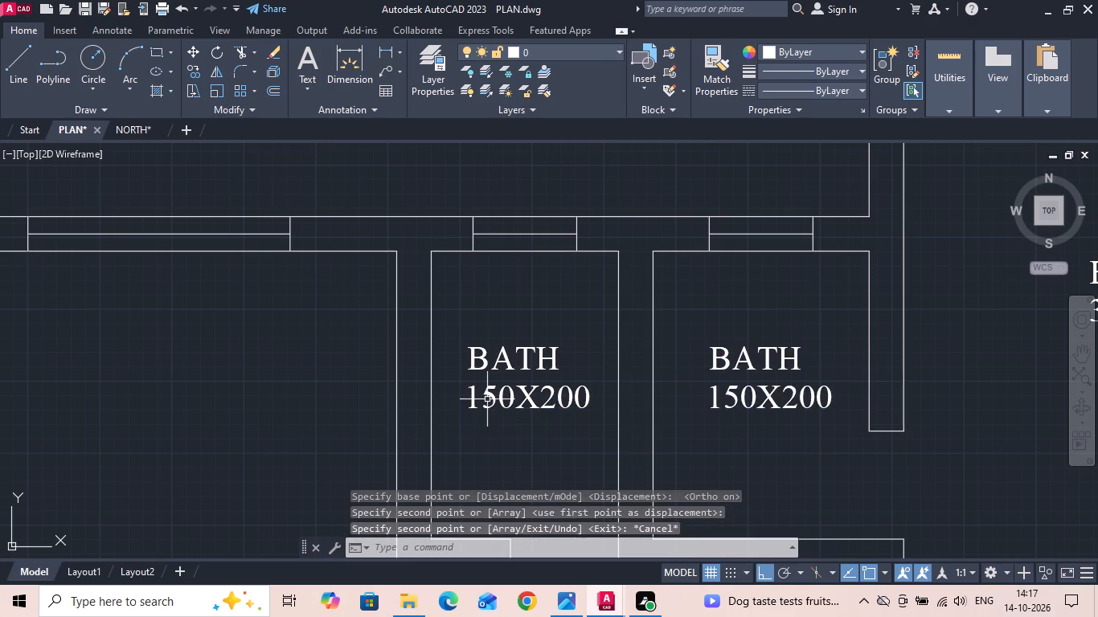
Change the size in the copied label of the narrower, western bath to 130X200.
click(489, 398)
double_click(491, 398)
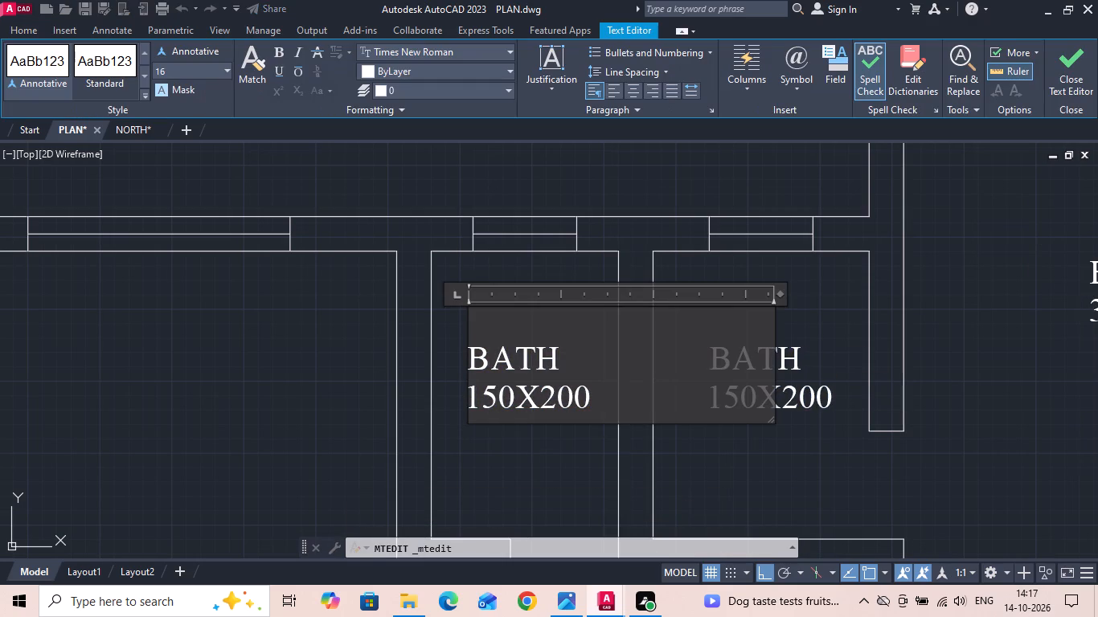
key(BackSpace)
key(3)
click(515, 478)
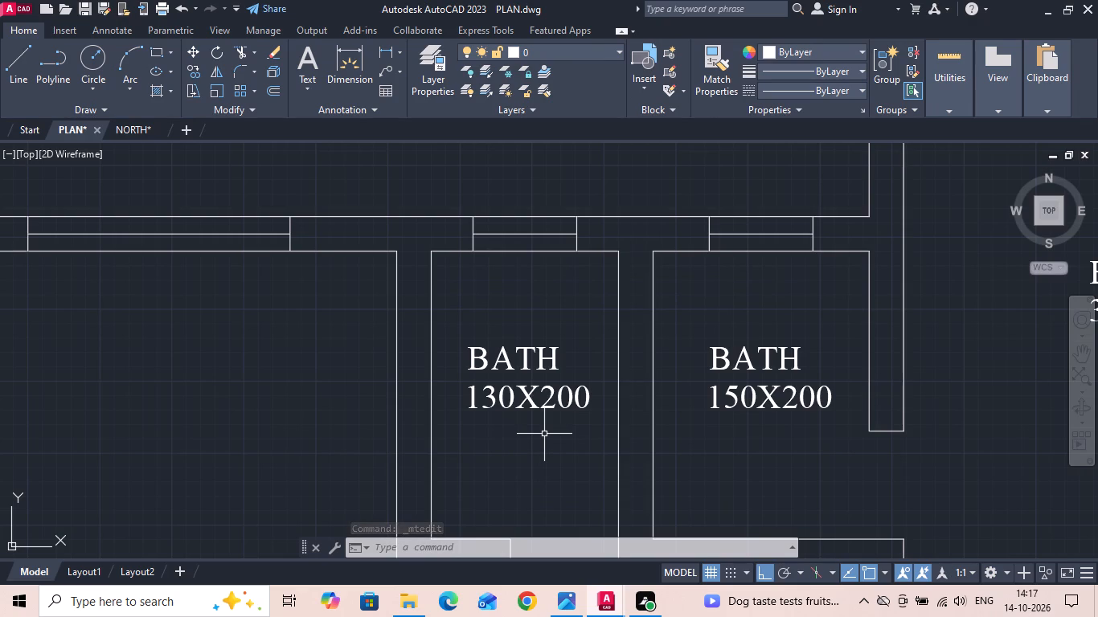
Copy the BATH 130X200 label into the larger room adjoining it on the west, with Ortho off.
scroll(543, 434, down, 1)
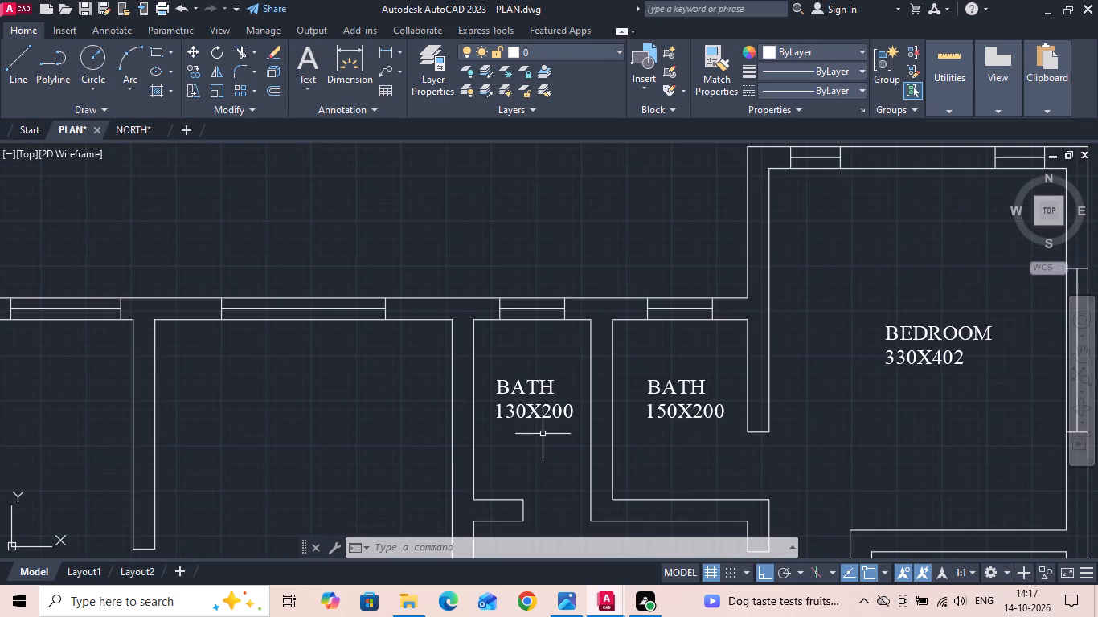
scroll(678, 374, down, 2)
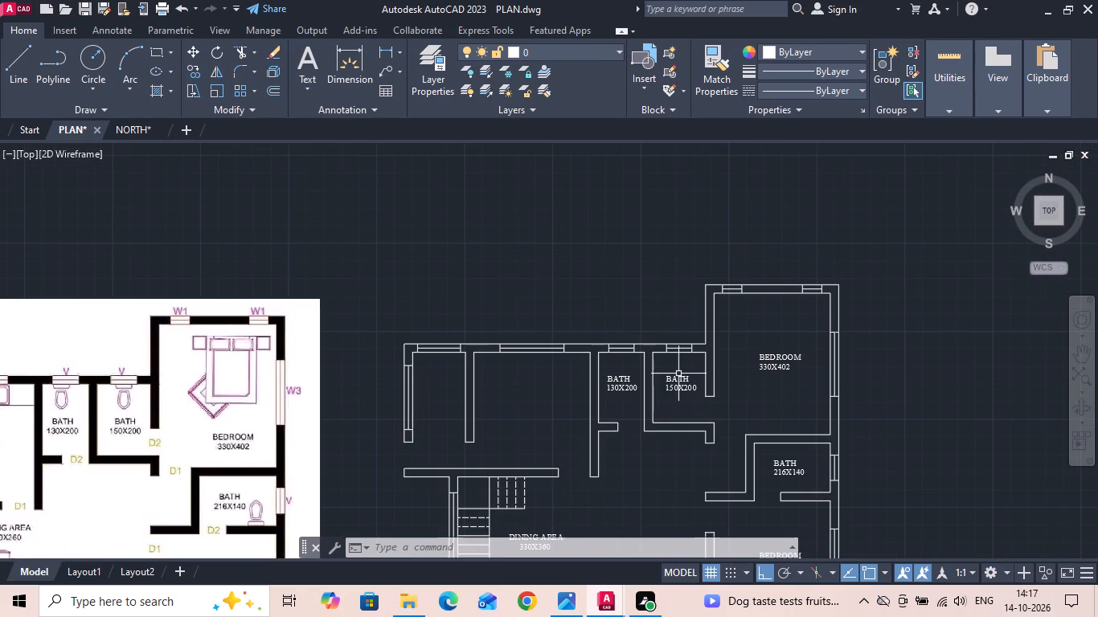
middle_drag(674, 384, 741, 301)
scroll(748, 319, down, 1)
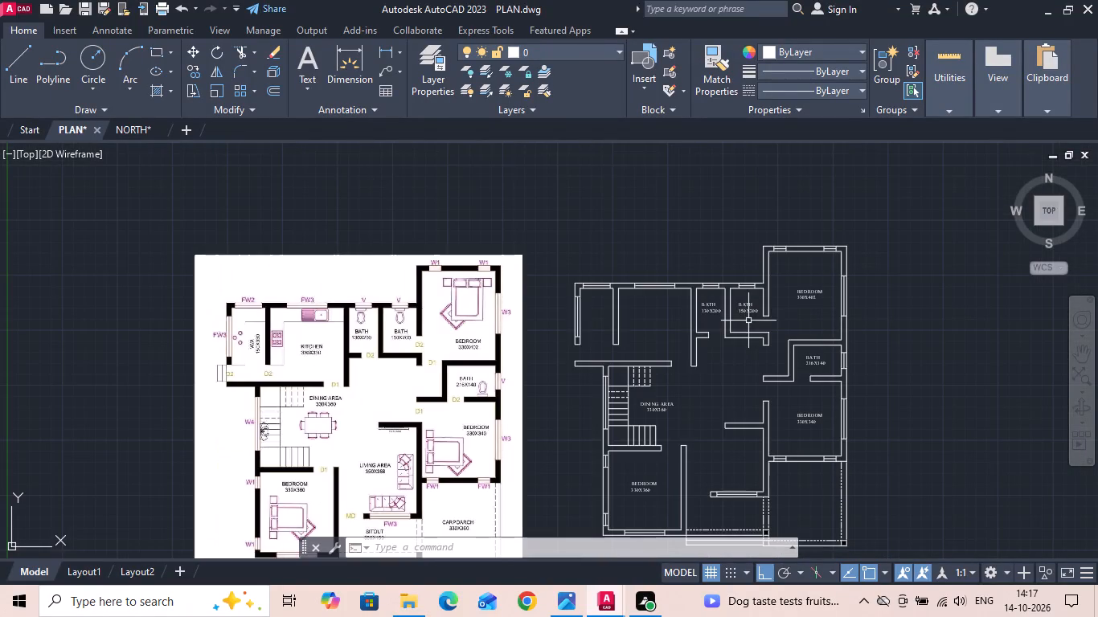
scroll(693, 312, up, 2)
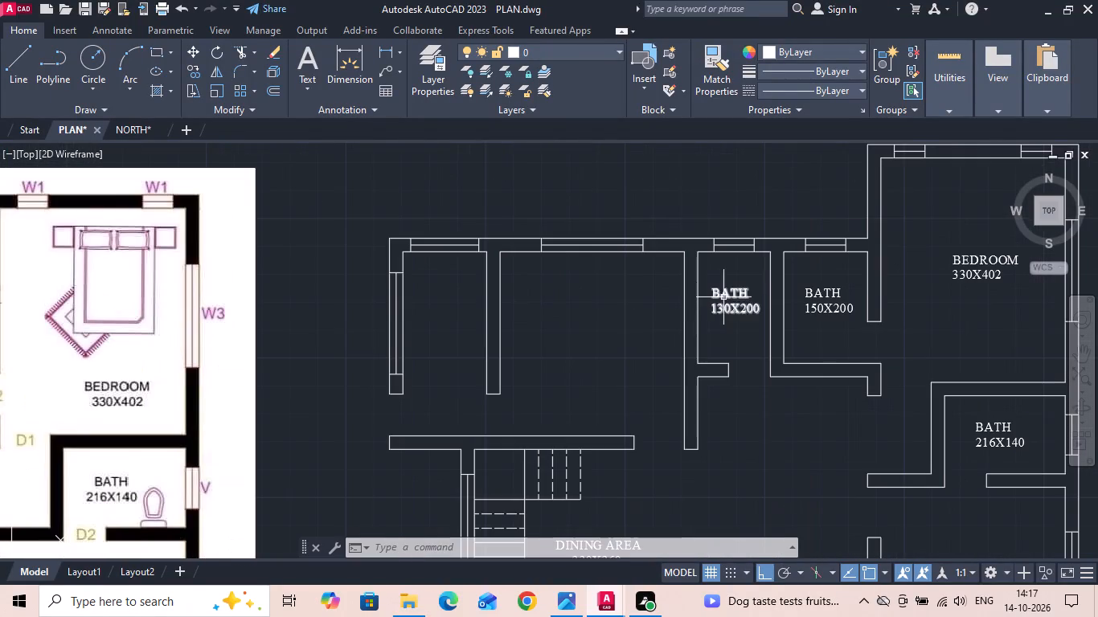
click(723, 297)
right_click(723, 297)
click(757, 316)
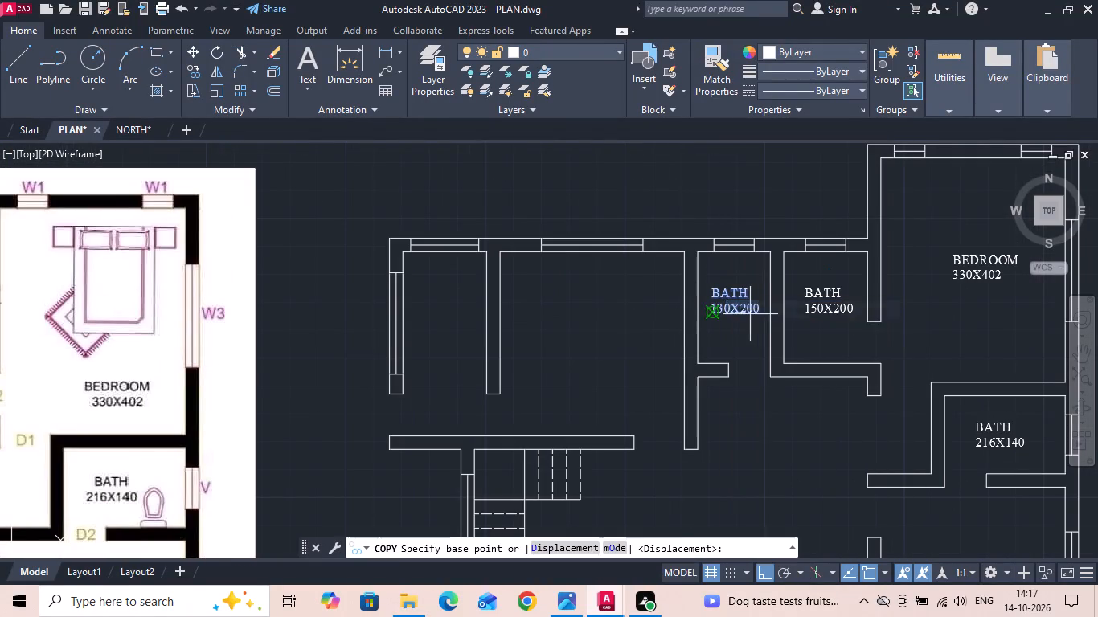
drag(748, 314, 731, 318)
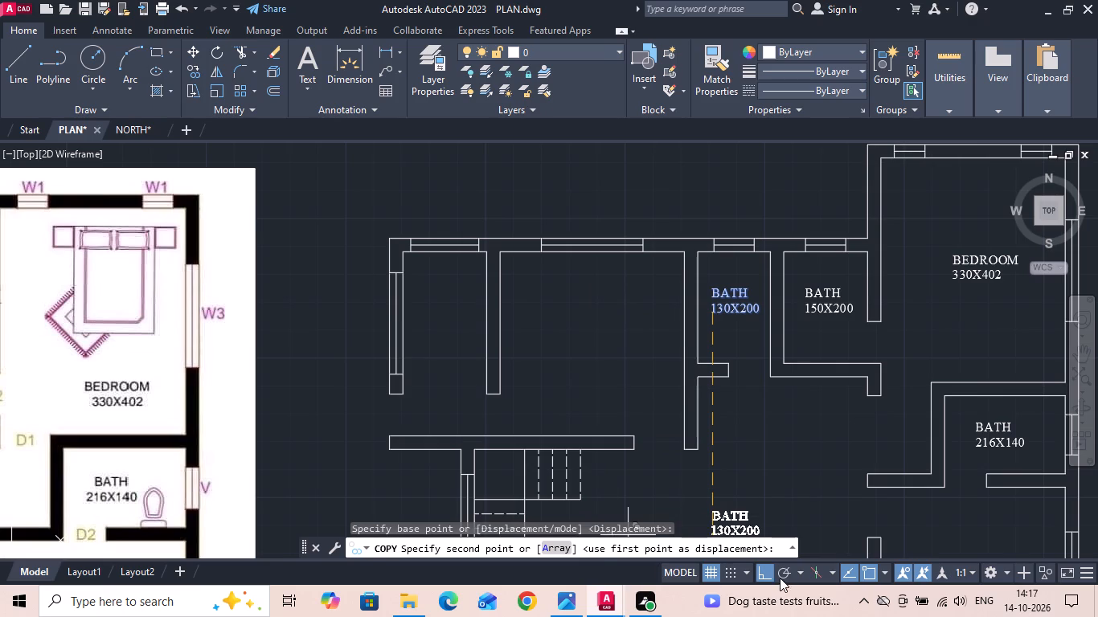
click(761, 573)
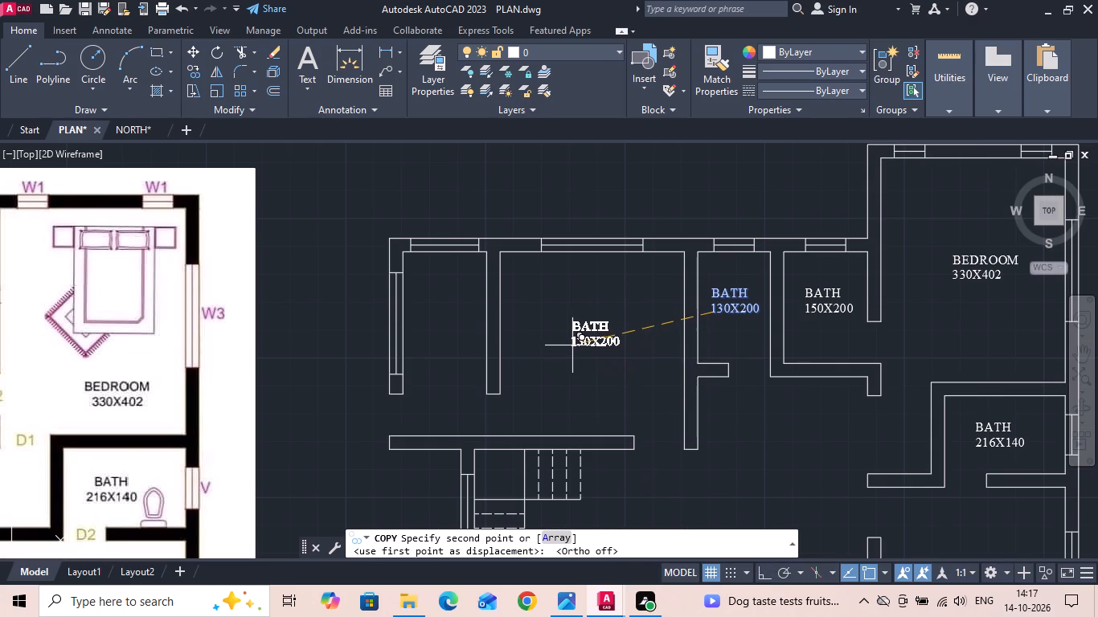
click(572, 345)
scroll(584, 333, up, 2)
key(Escape)
Replace the room name in the copied label with KITCHEN, keeping the size on the line below.
double_click(591, 318)
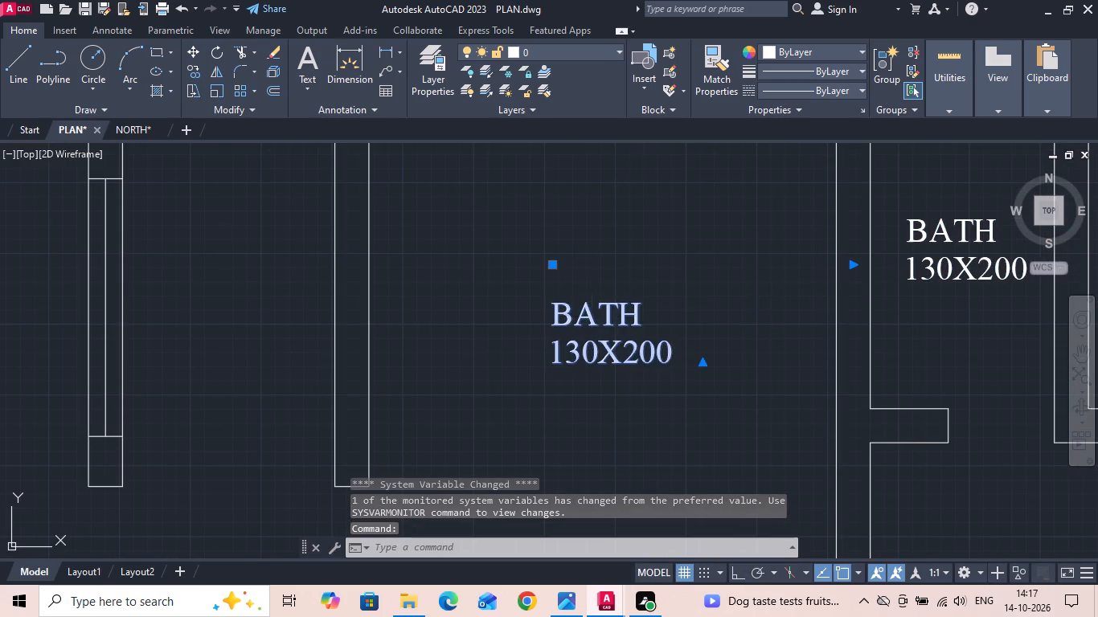
drag(653, 316, 461, 315)
key(BackSpace)
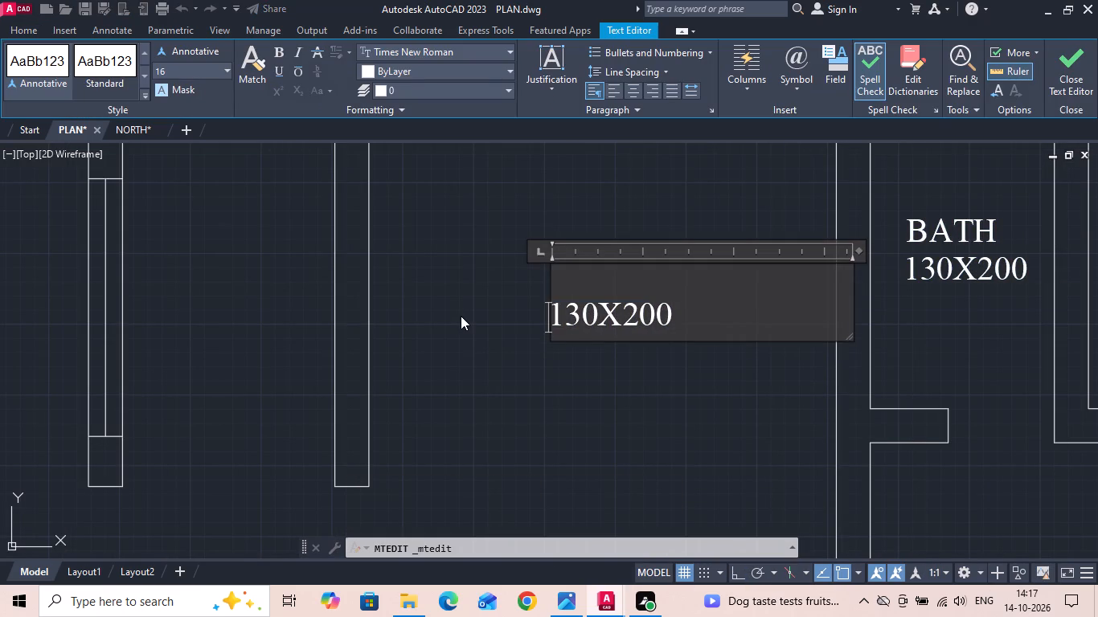
text(KITCHEN)
key(Return)
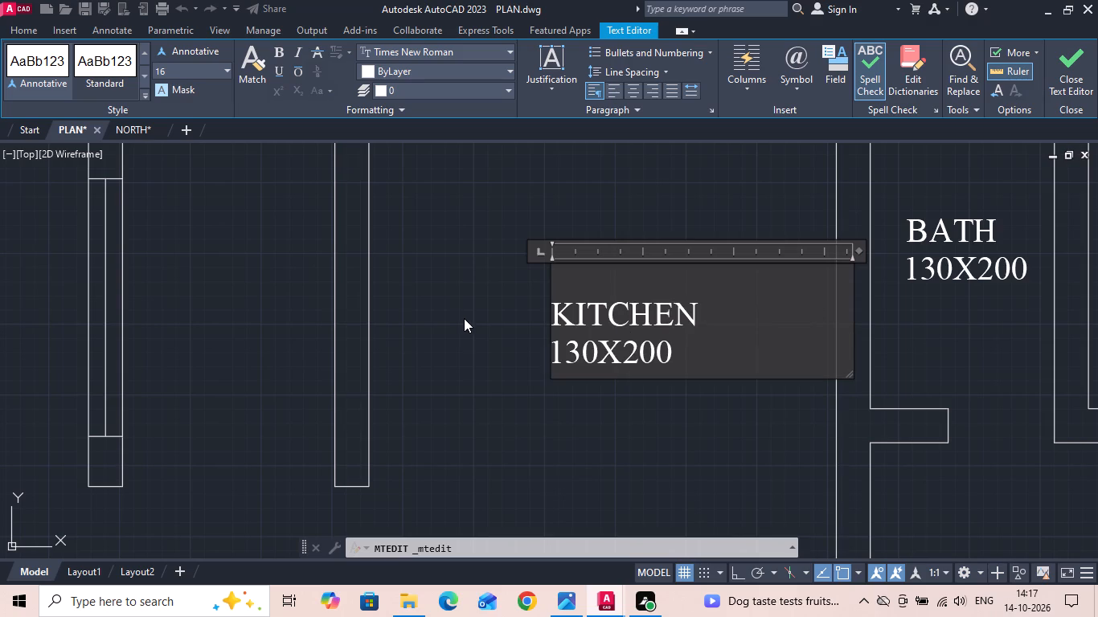
Set the size in the KITCHEN label to 330X330, as given in the reference plan.
scroll(494, 340, down, 3)
middle_drag(510, 355, 650, 355)
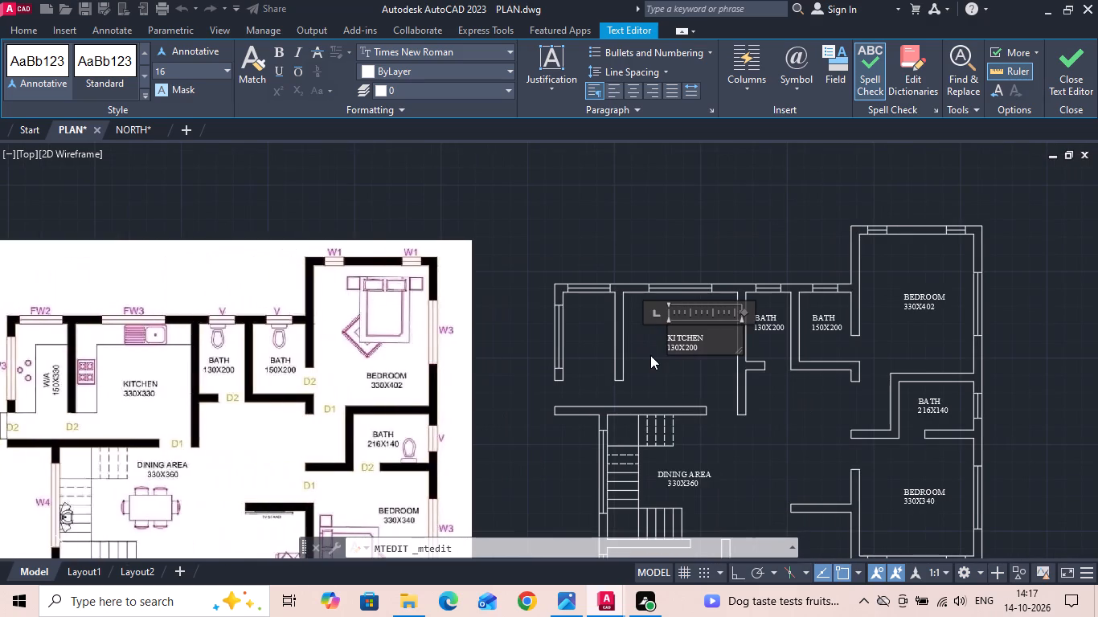
scroll(650, 355, up, 5)
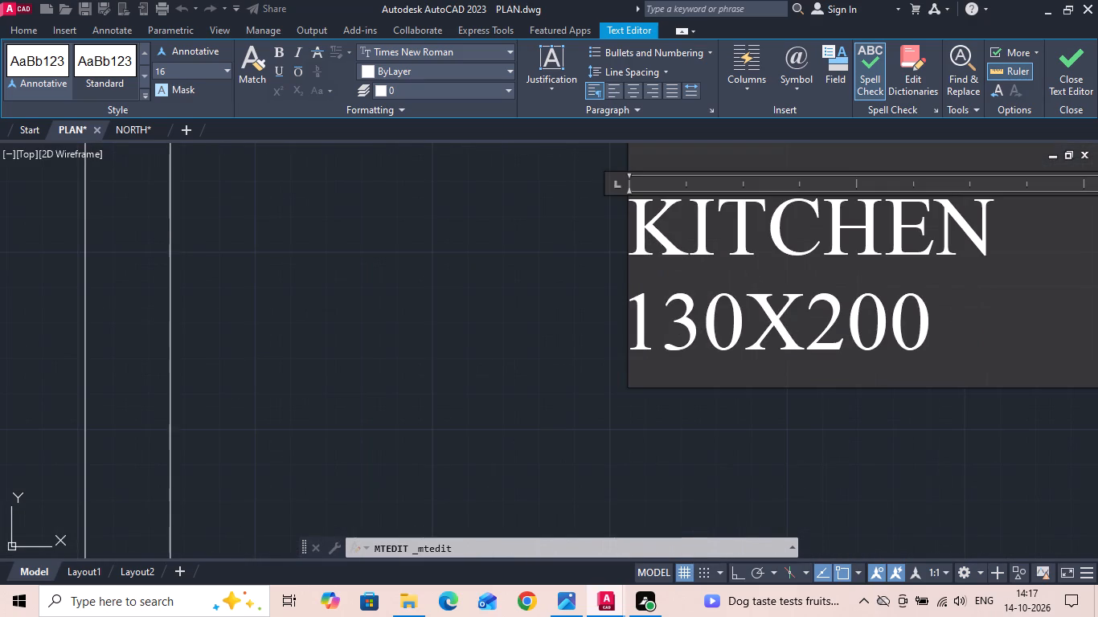
click(670, 321)
key(BackSpace)
key(3)
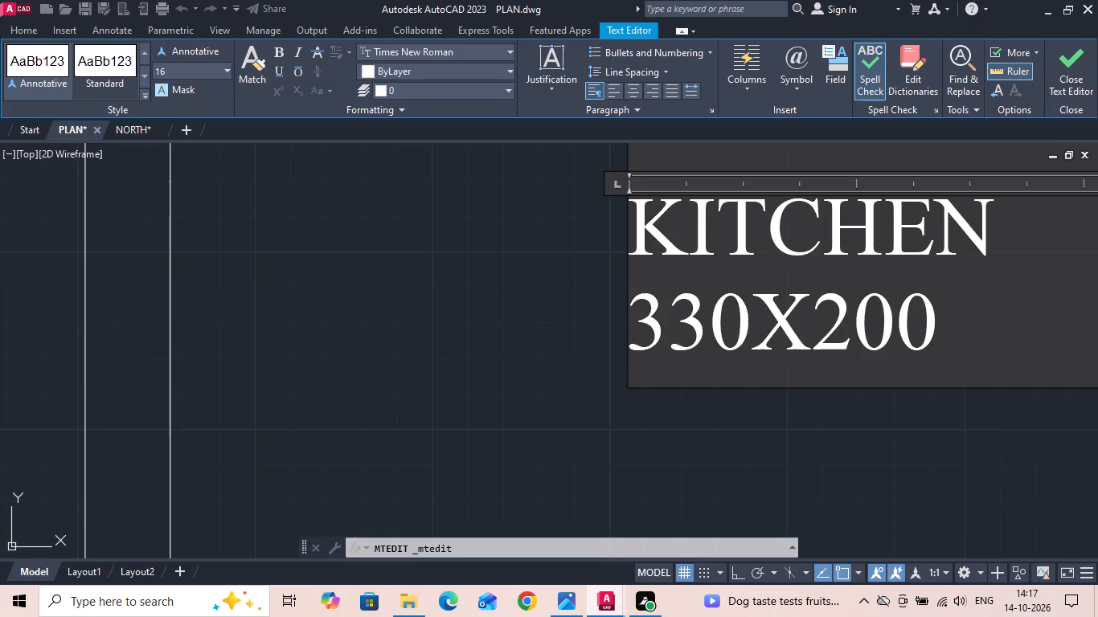
click(903, 317)
key(BackSpace)
key(BackSpace)
key(3)
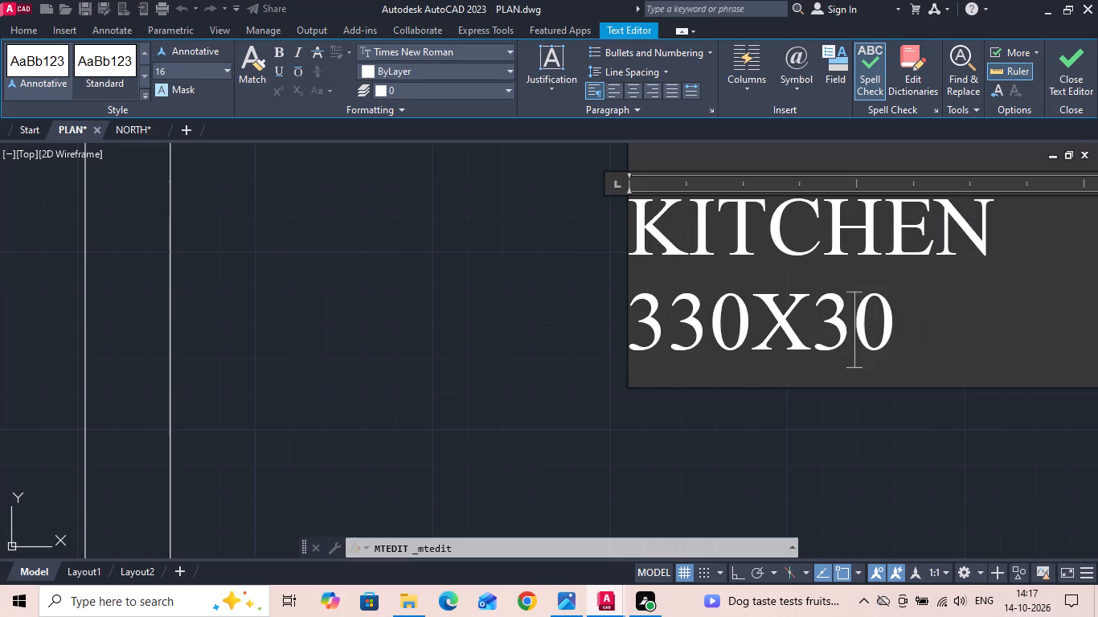
key(3)
scroll(730, 370, down, 2)
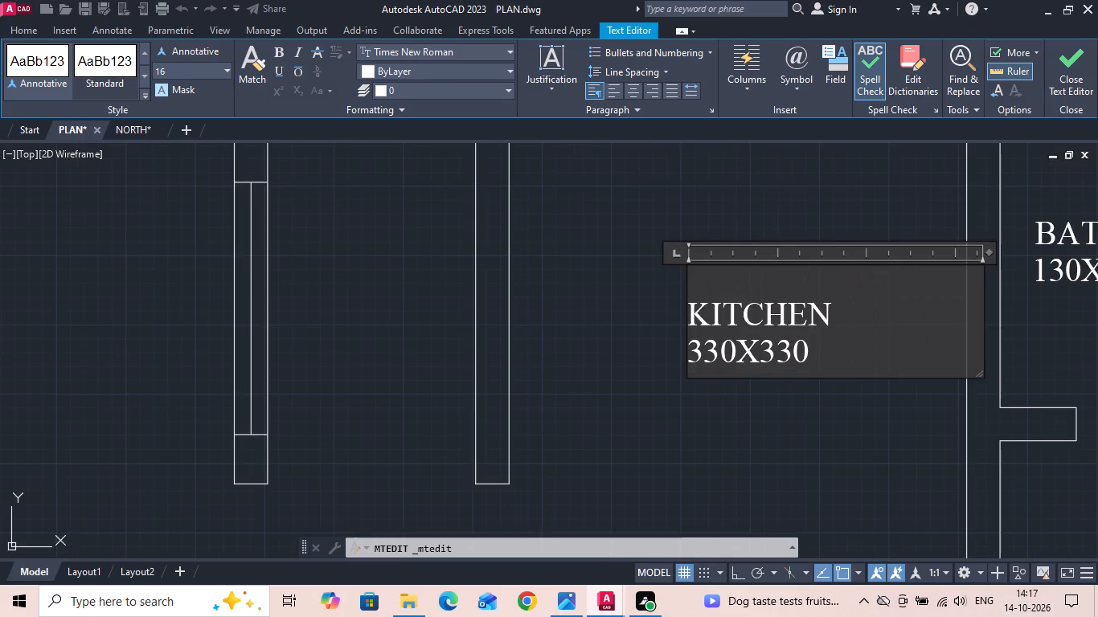
scroll(722, 372, down, 2)
middle_drag(674, 383, 906, 362)
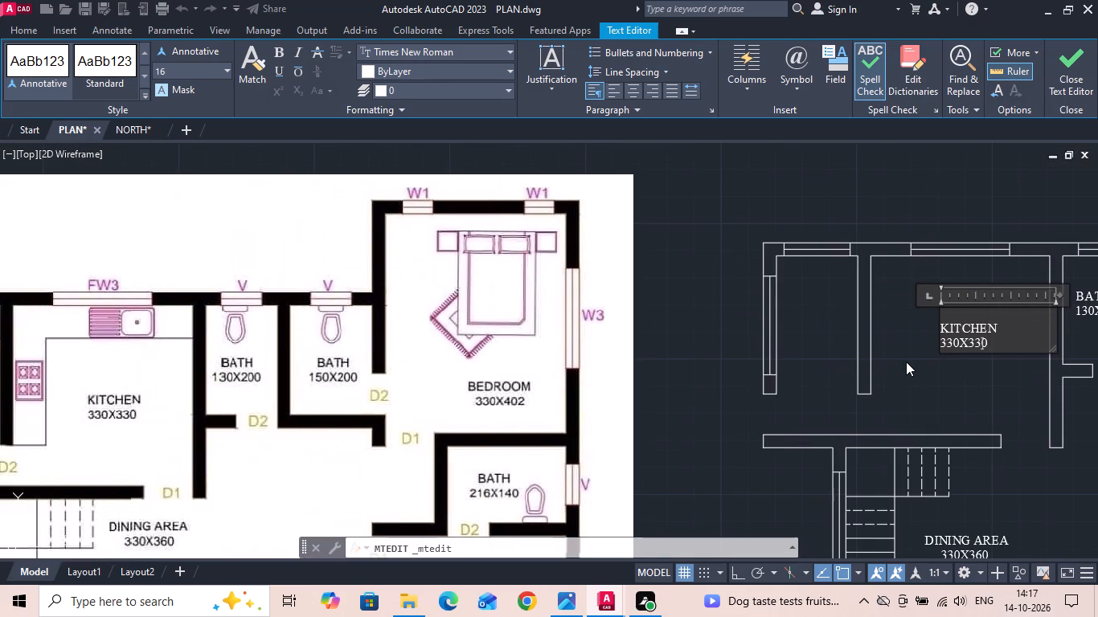
click(904, 375)
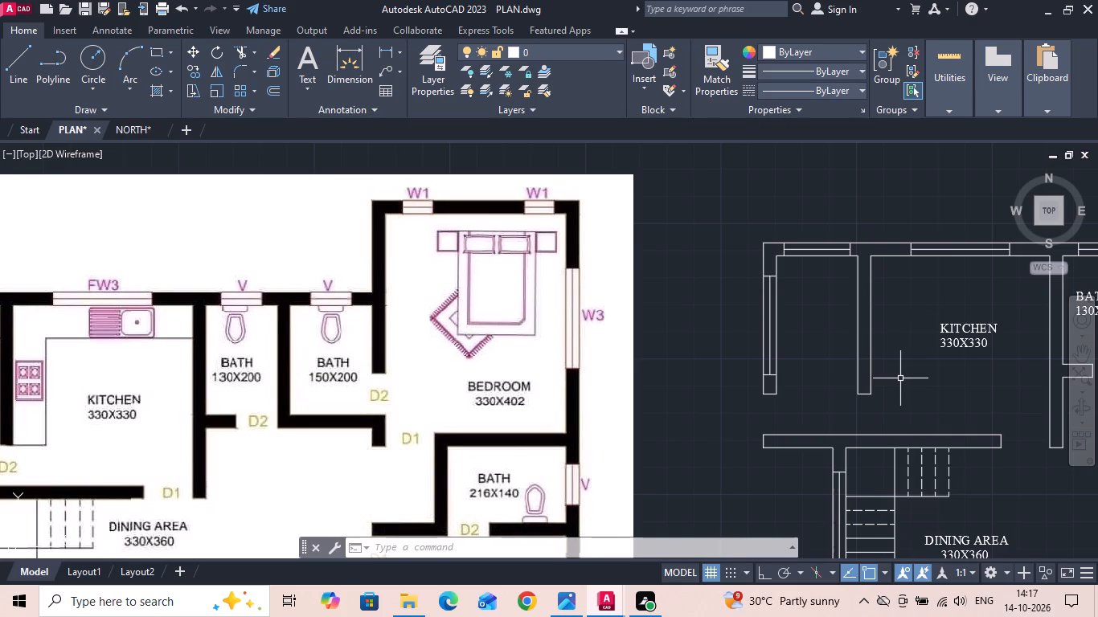
Copy the KITCHEN 330X330 label straight west into the narrow room at the plan's west end, with Ortho on.
scroll(899, 378, down, 1)
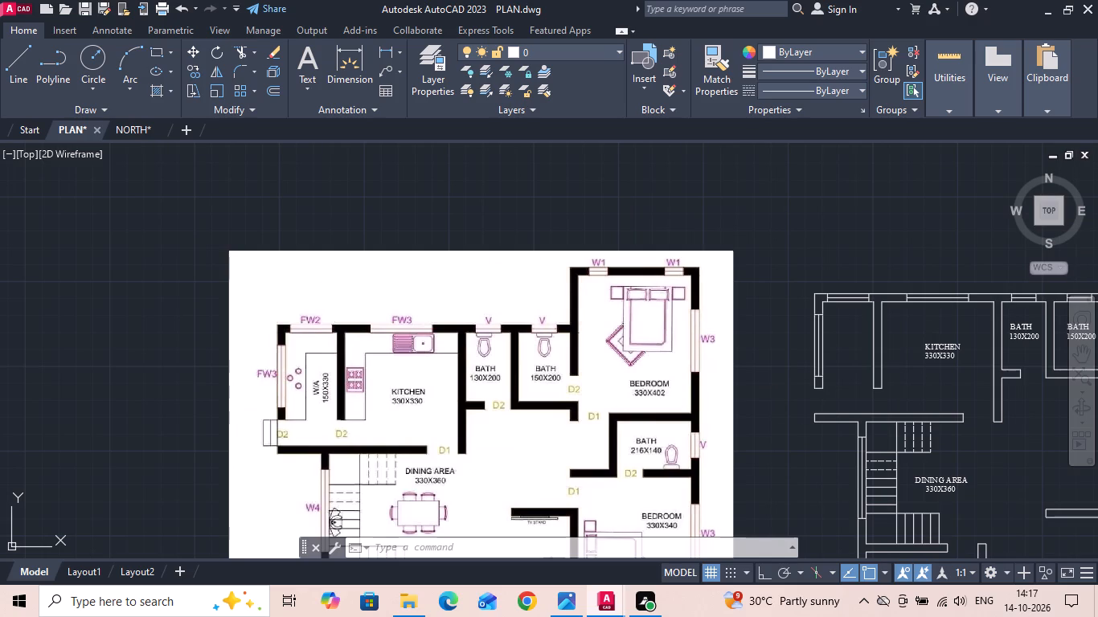
scroll(342, 370, up, 2)
scroll(331, 374, down, 1)
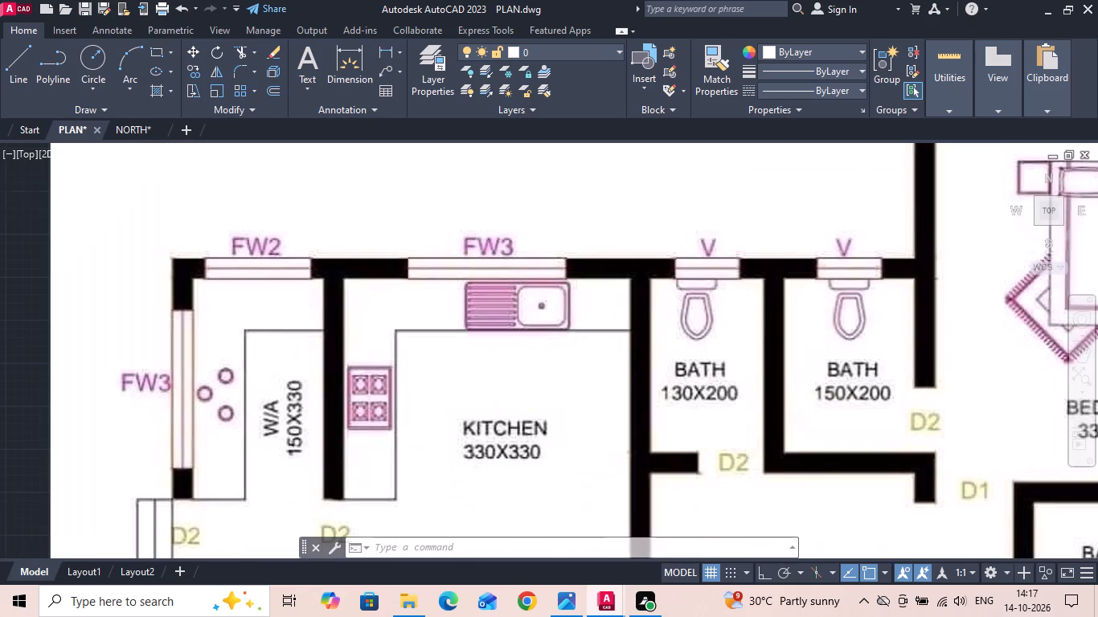
scroll(331, 374, down, 1)
click(926, 352)
right_click(927, 352)
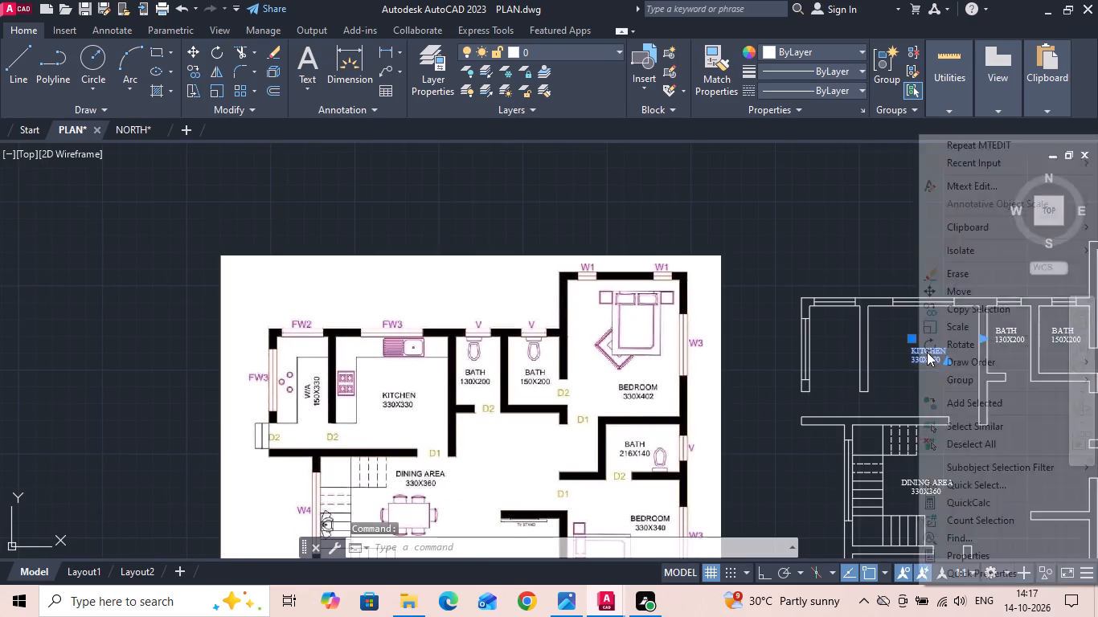
click(1009, 314)
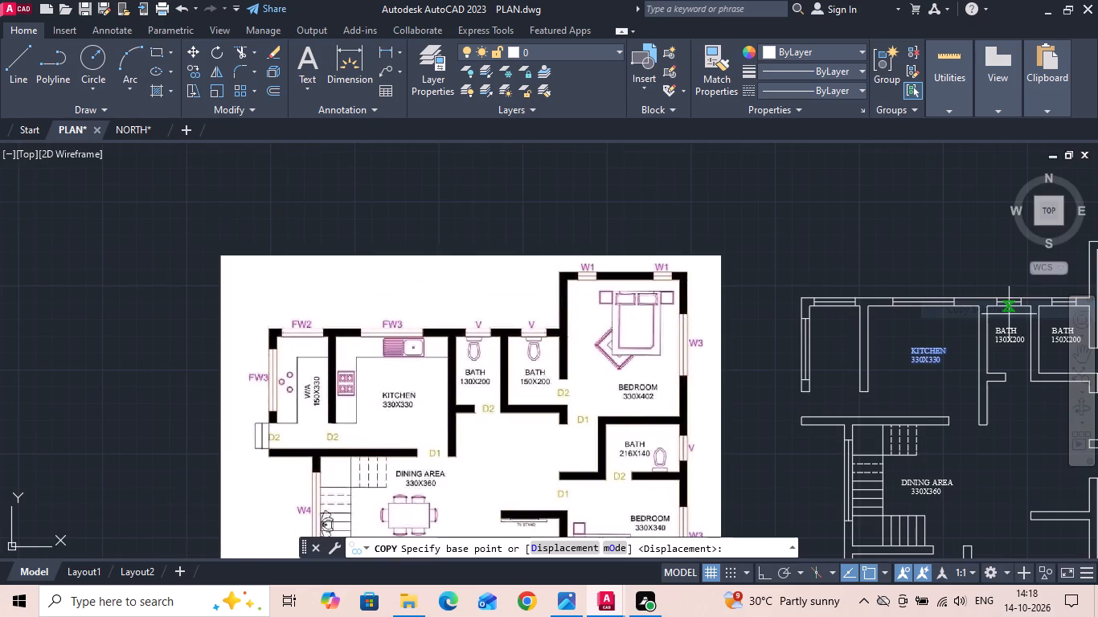
click(764, 570)
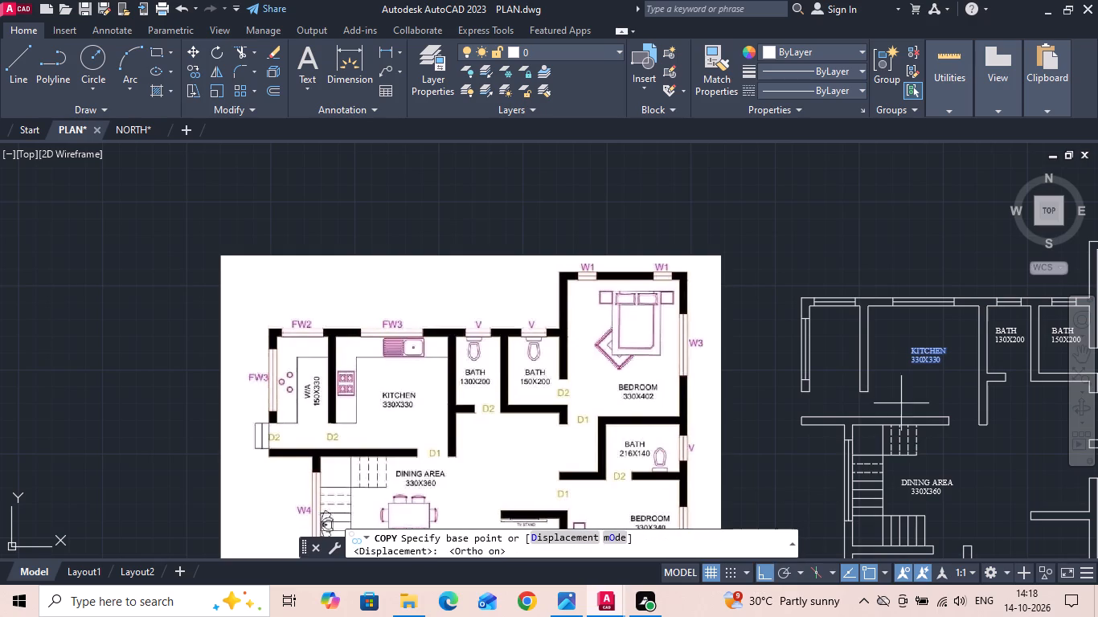
click(937, 364)
scroll(859, 360, up, 2)
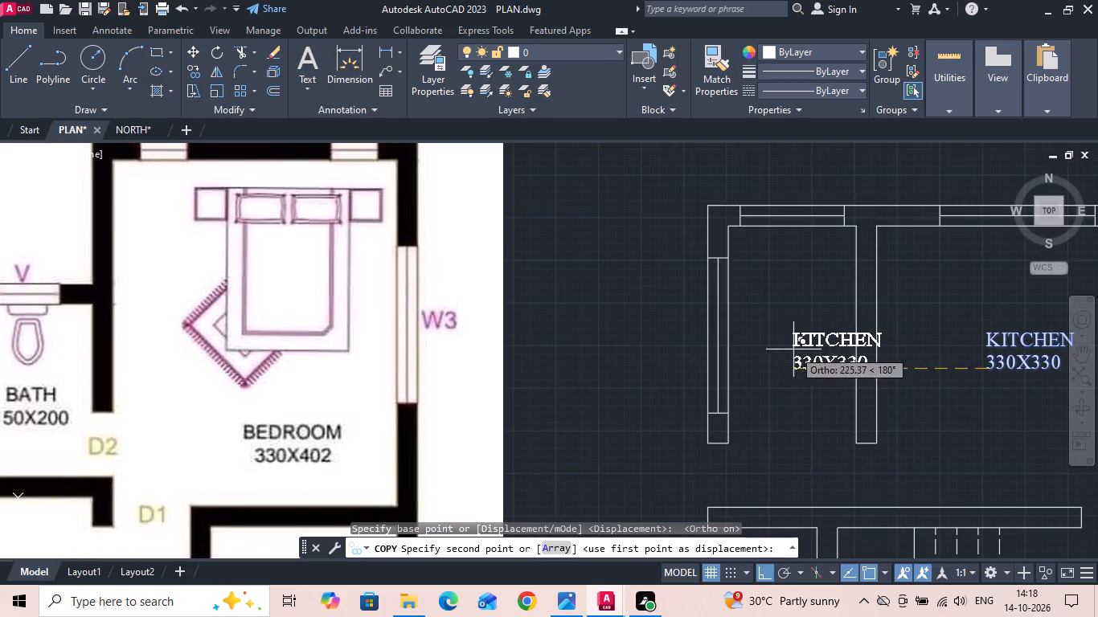
click(753, 345)
key(Escape)
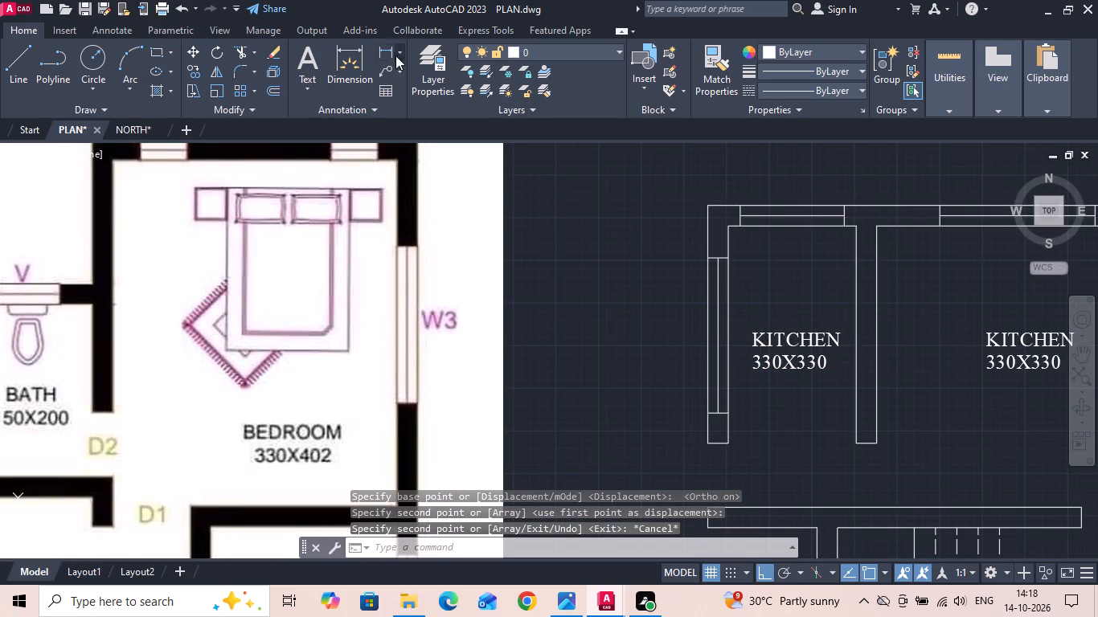
Measure the narrow west room's inner width with a linear dimension, without placing it.
click(387, 47)
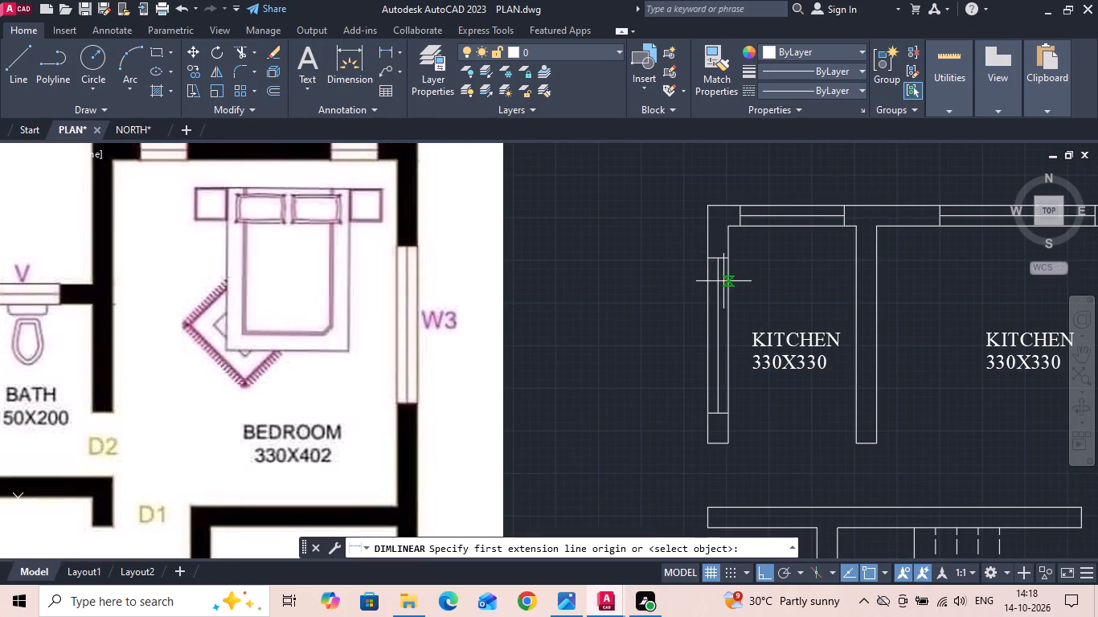
click(725, 285)
click(857, 287)
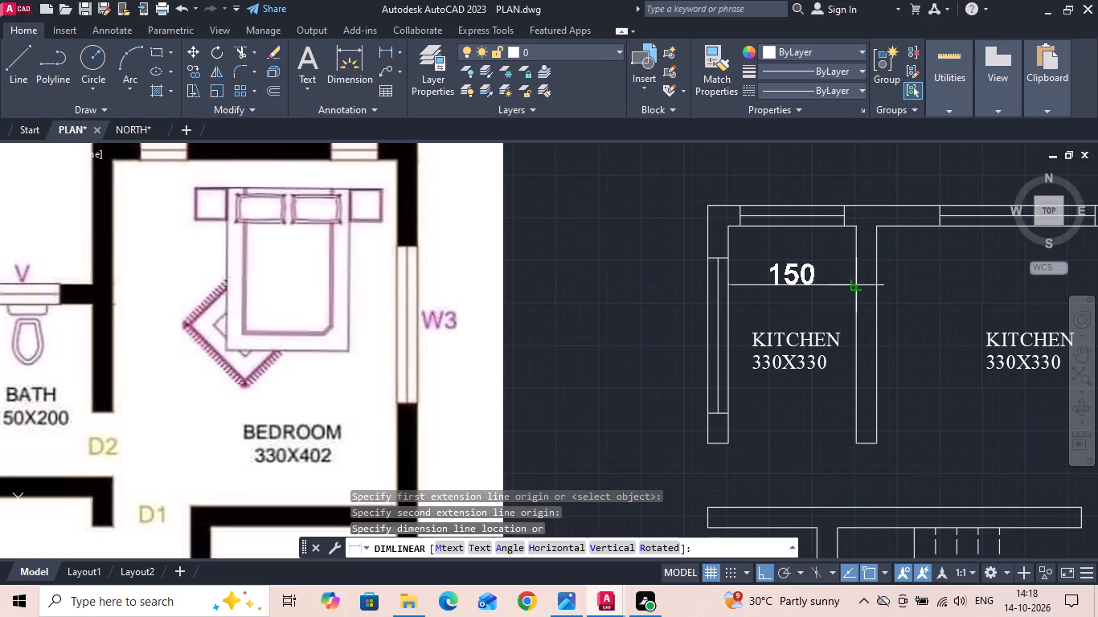
key(Escape)
Change the size in the narrow west room's label to 150X330.
scroll(830, 372, down, 1)
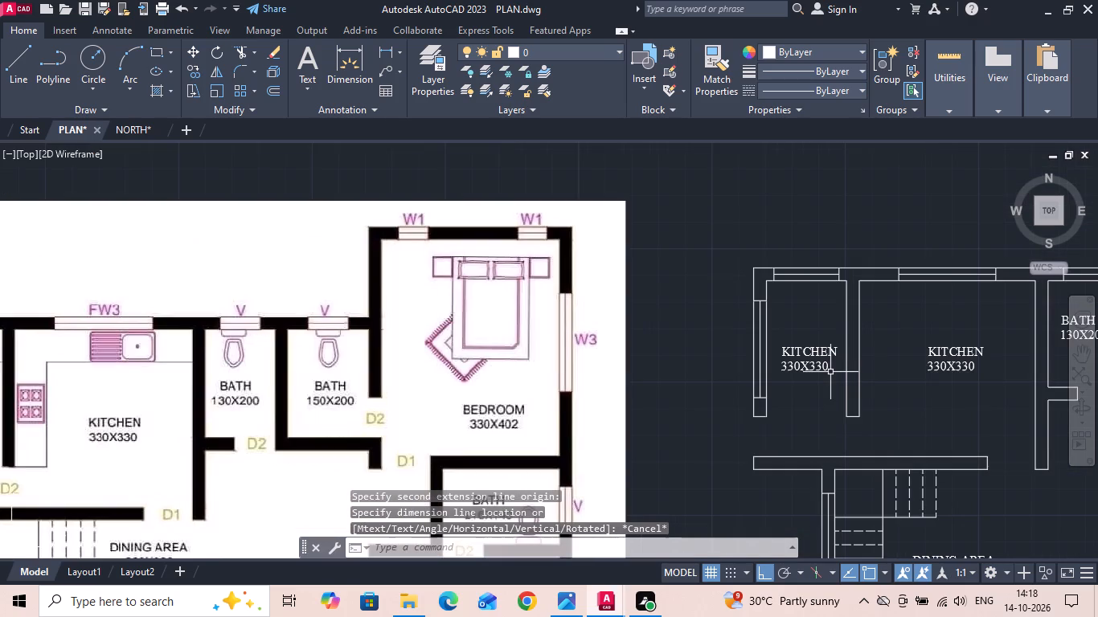
scroll(830, 373, down, 1)
scroll(830, 374, up, 1)
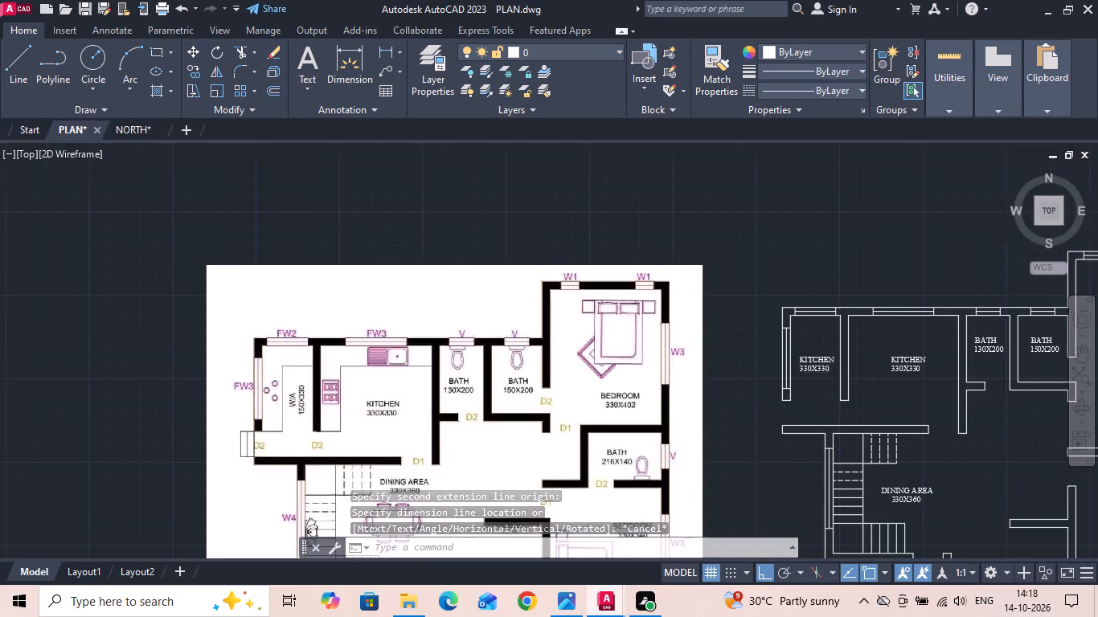
scroll(826, 374, up, 2)
scroll(744, 353, up, 1)
double_click(744, 349)
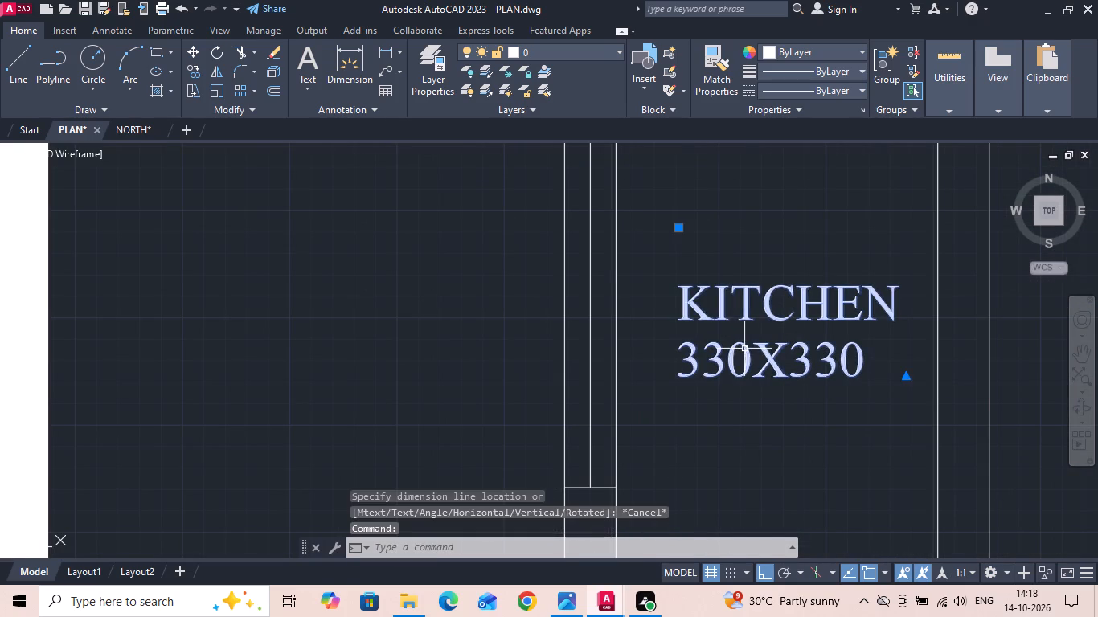
key(BackSpace)
key(BackSpace)
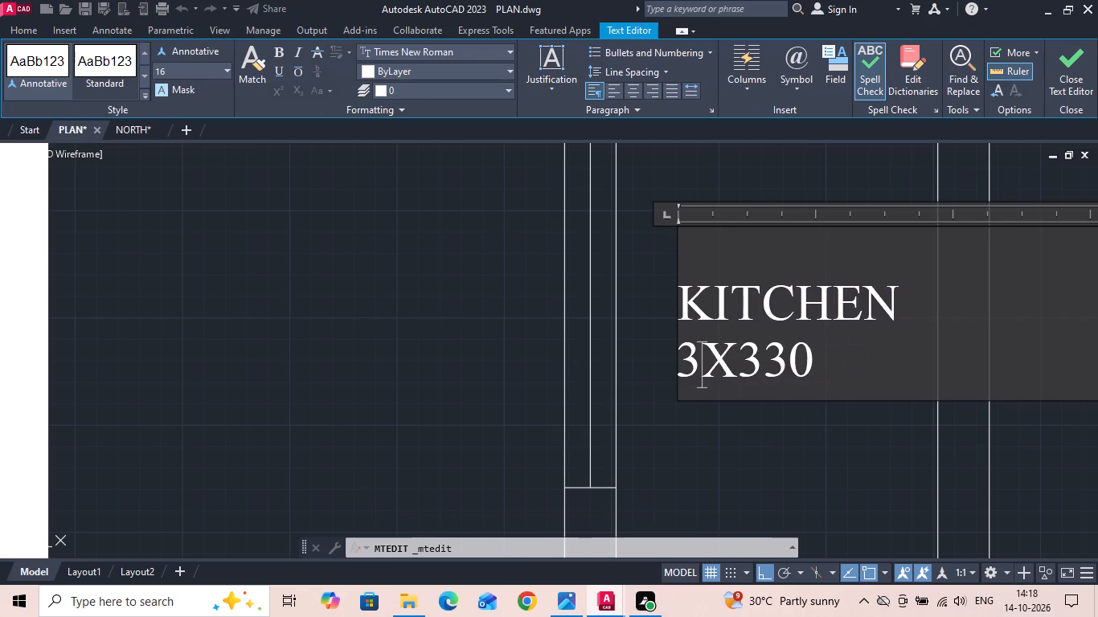
key(BackSpace)
key(1)
text(50)
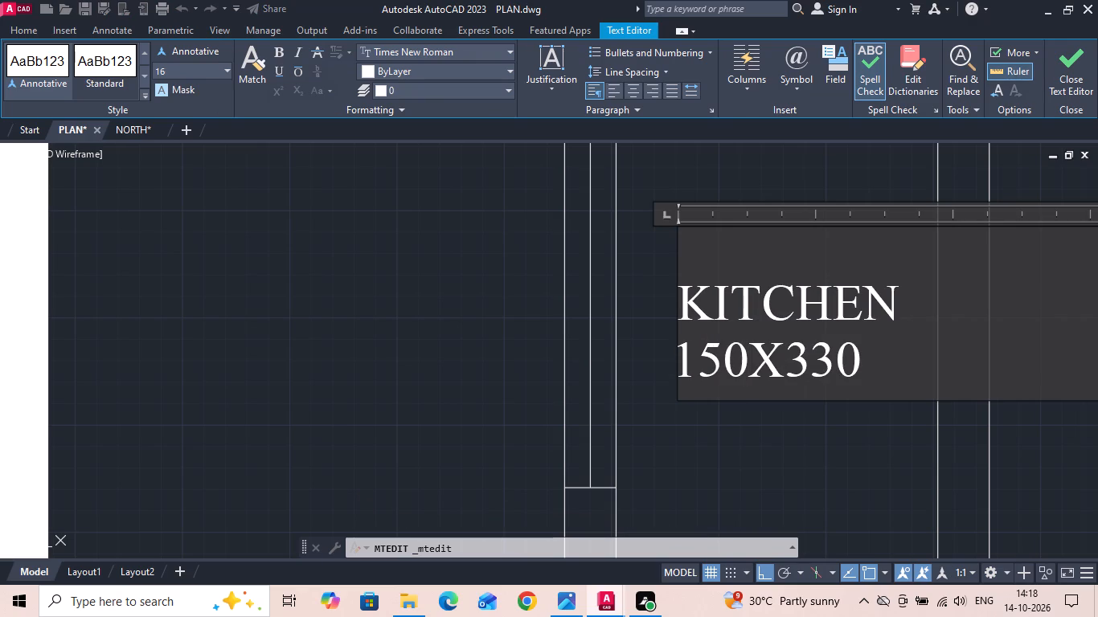
Replace the name KITCHEN with W/A in the narrow west room's 150X330 label, matching the reference plan.
drag(900, 283, 635, 283)
click(916, 312)
key(BackSpace)
key(BackSpace)
key(BackSpace)
key(BackSpace)
key(BackSpace)
key(BackSpace)
key(BackSpace)
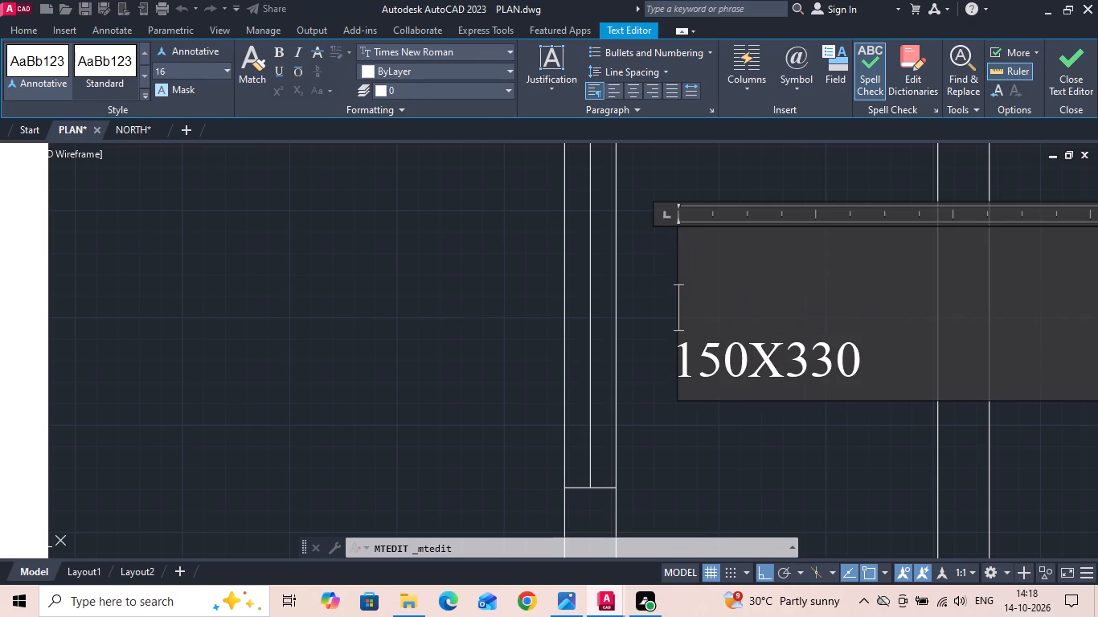
text(WA)
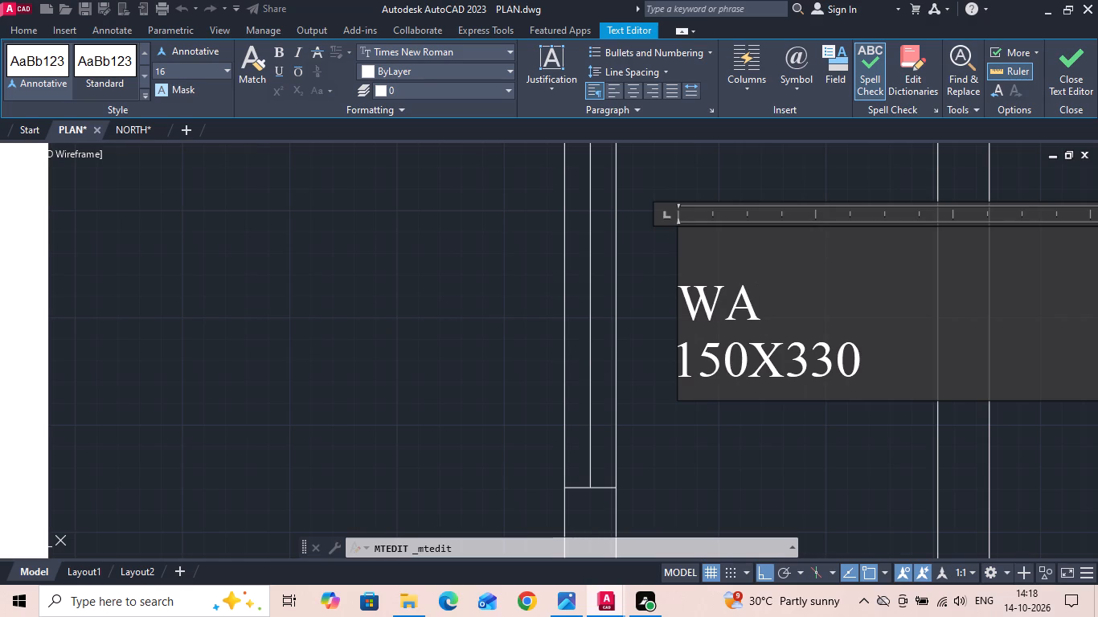
scroll(920, 318, down, 3)
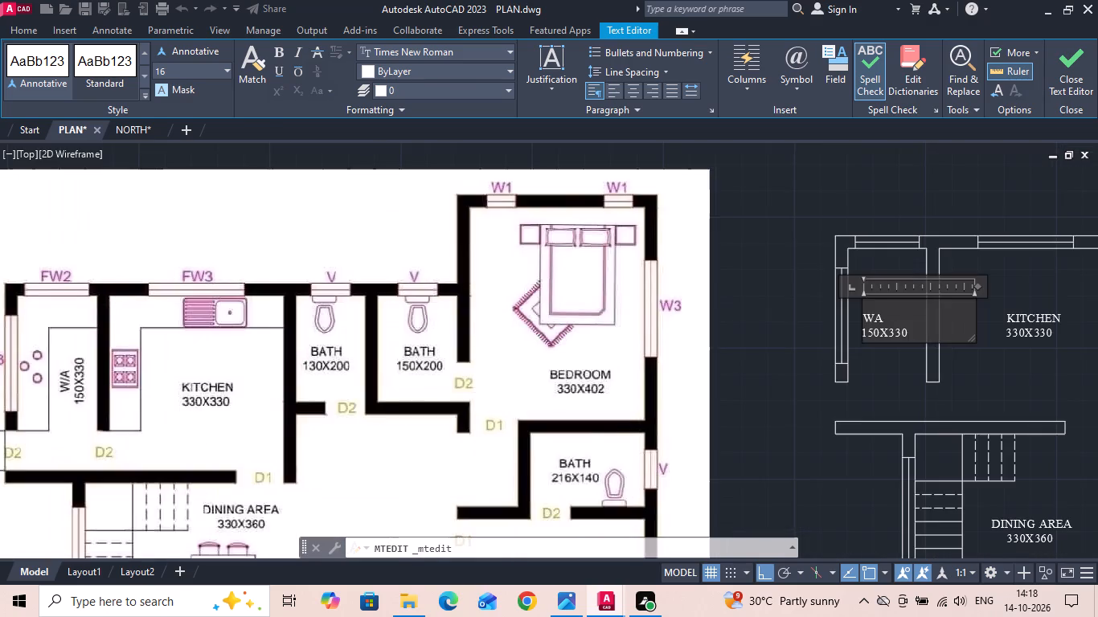
scroll(925, 326, down, 1)
scroll(446, 352, up, 2)
scroll(325, 358, down, 2)
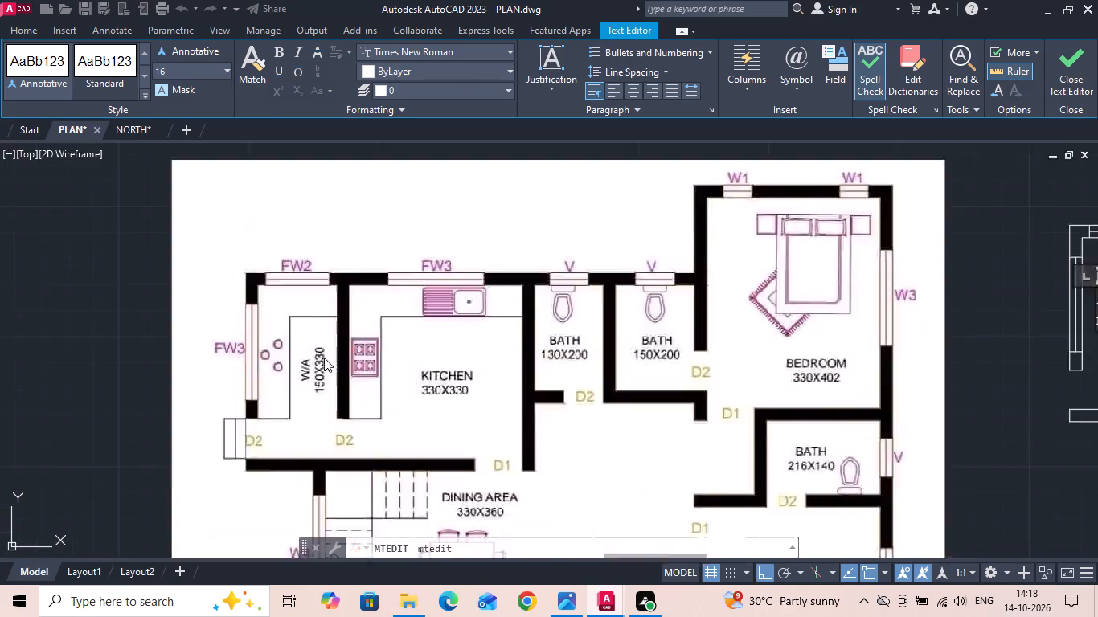
scroll(798, 348, up, 2)
scroll(860, 283, up, 2)
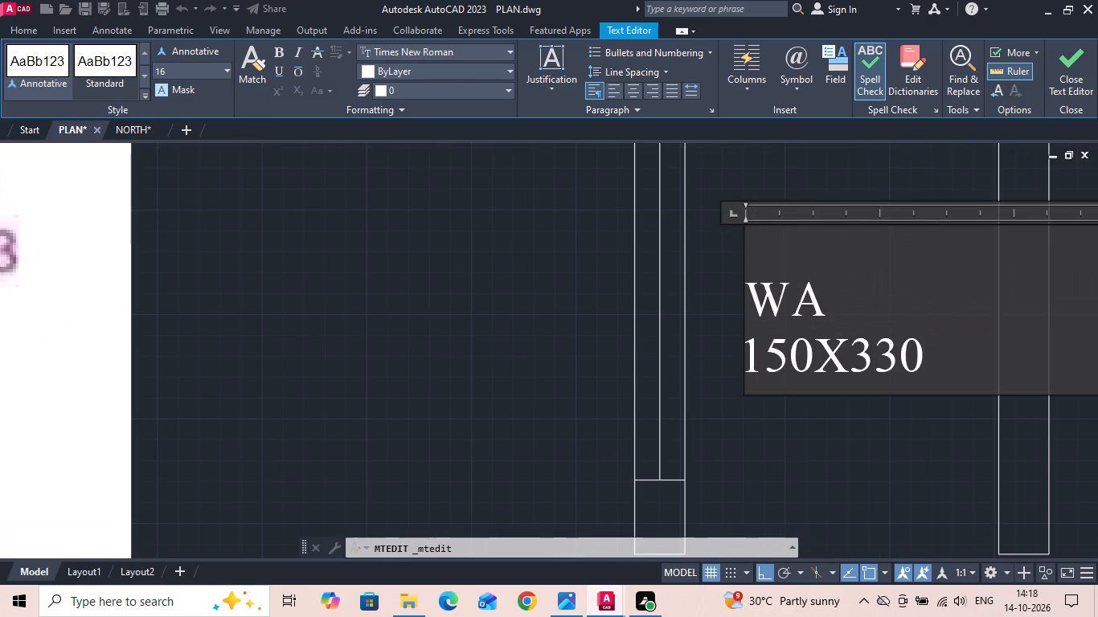
key(BackSpace)
text(/A)
Indent the W/A line with three spaces so it sits centred above 150X330, and finish editing the label.
click(756, 295)
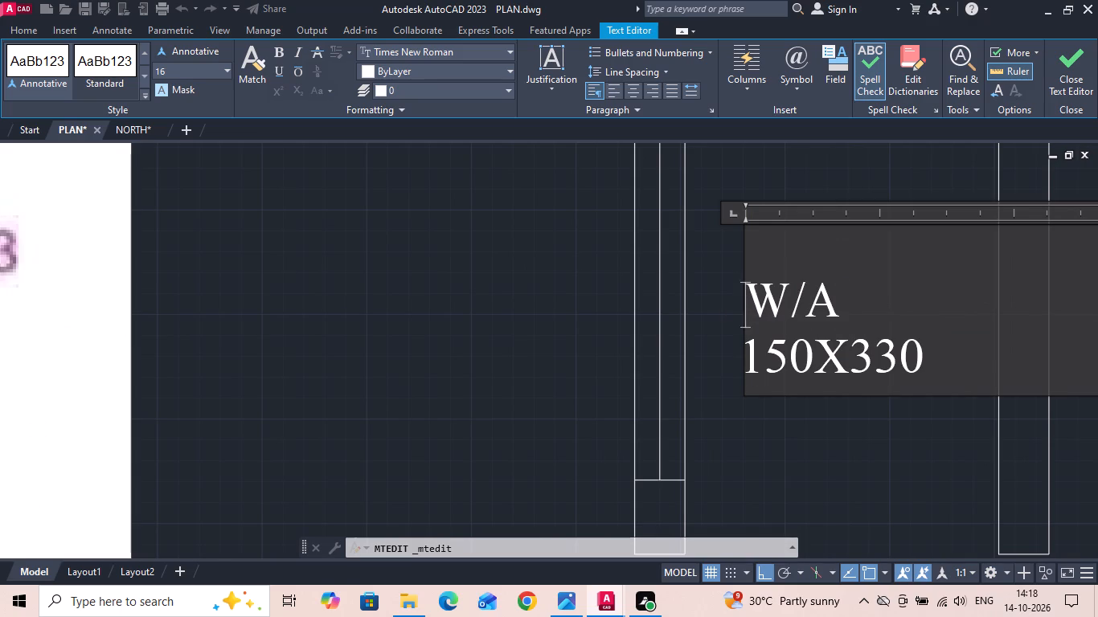
key(space)
key(space)
key(space)
click(786, 419)
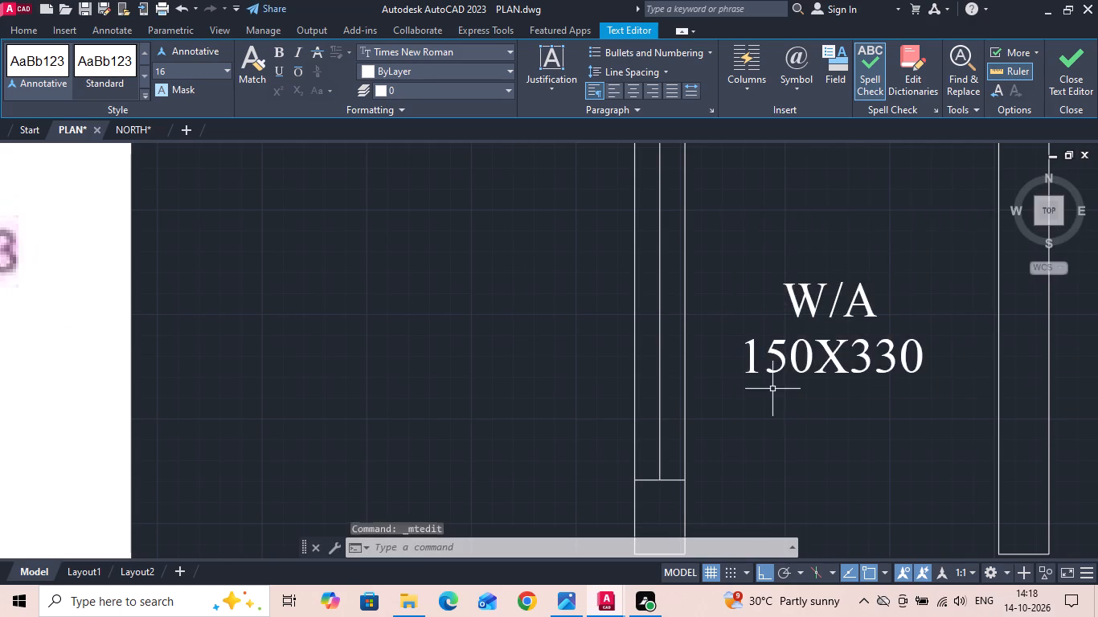
Save the PLAN drawing.
scroll(715, 288, down, 2)
key(ctrl+s)
key(ctrl+s)
key(ctrl+s)
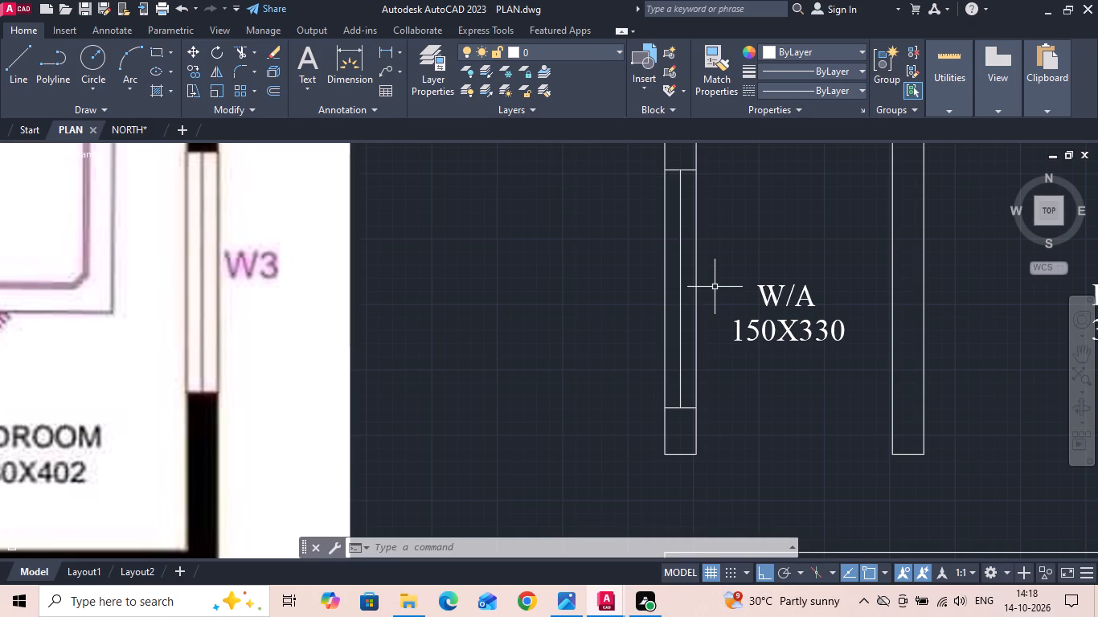
key(ctrl+s)
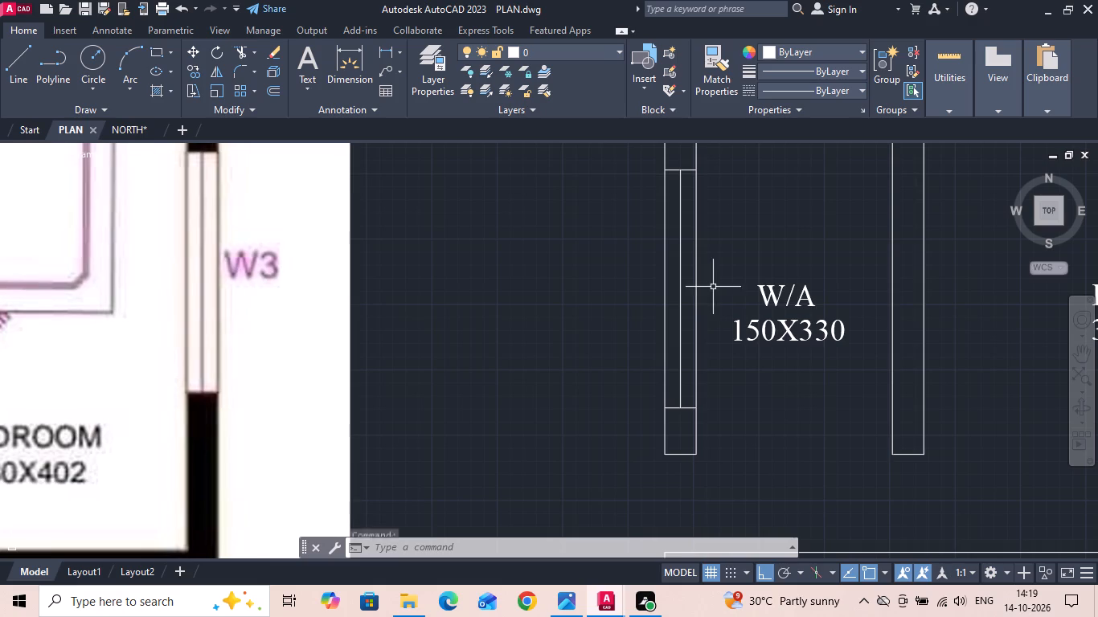
key(ctrl+s)
key(ctrl+s)
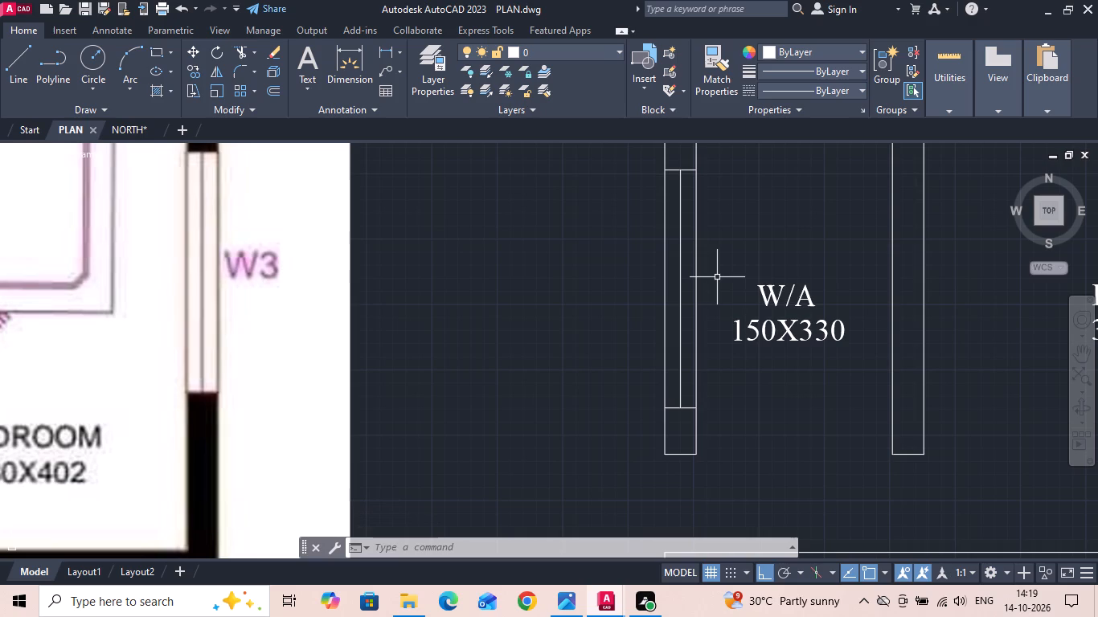
ctrl+click(717, 277)
key(ctrl+s)
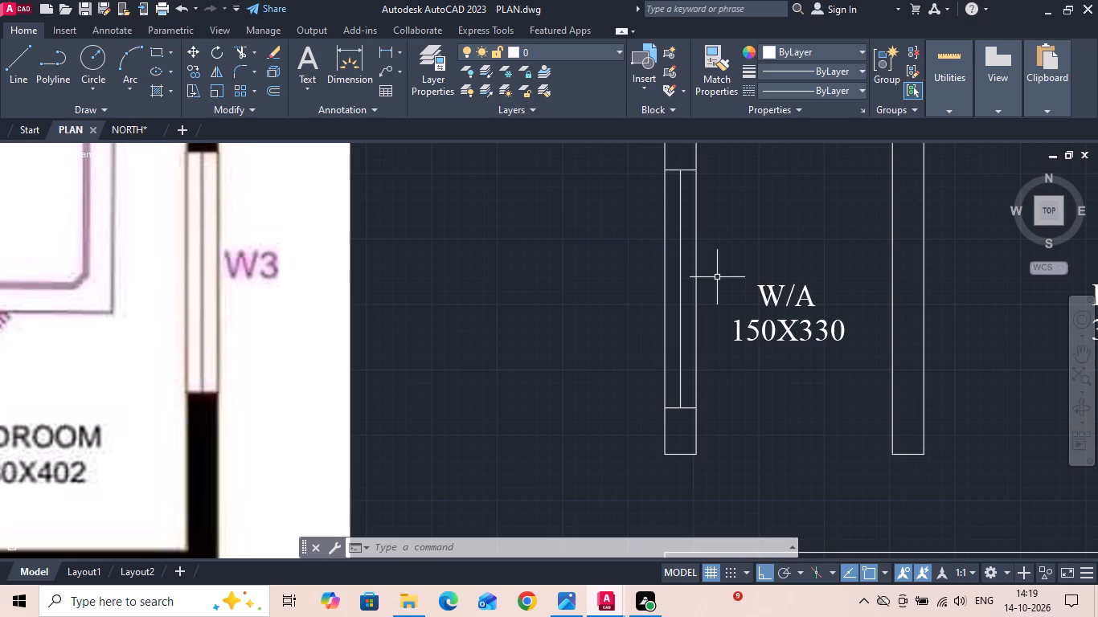
key(ctrl+s)
key(ctrl+s)
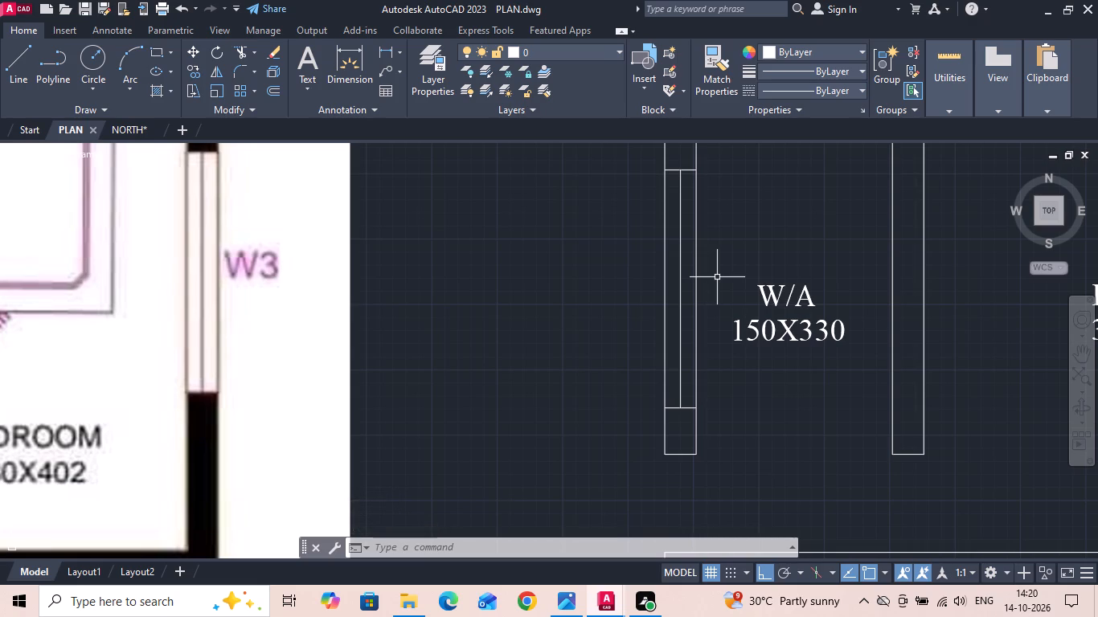
key(ctrl+s)
key(ctrl+s)
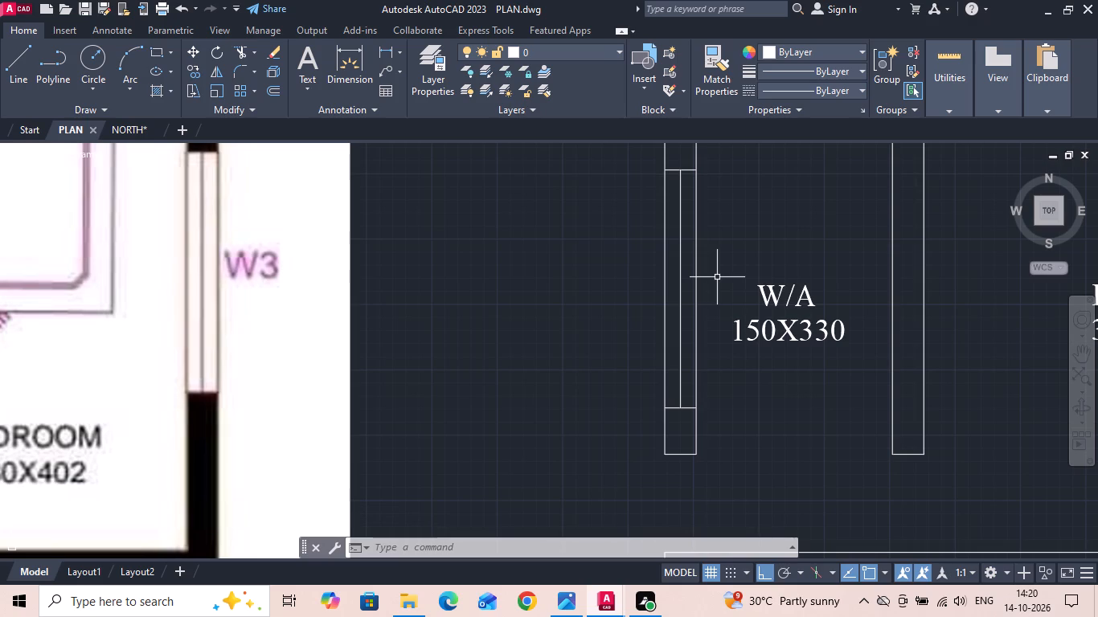
key(ctrl+s)
key(ctrl+s)
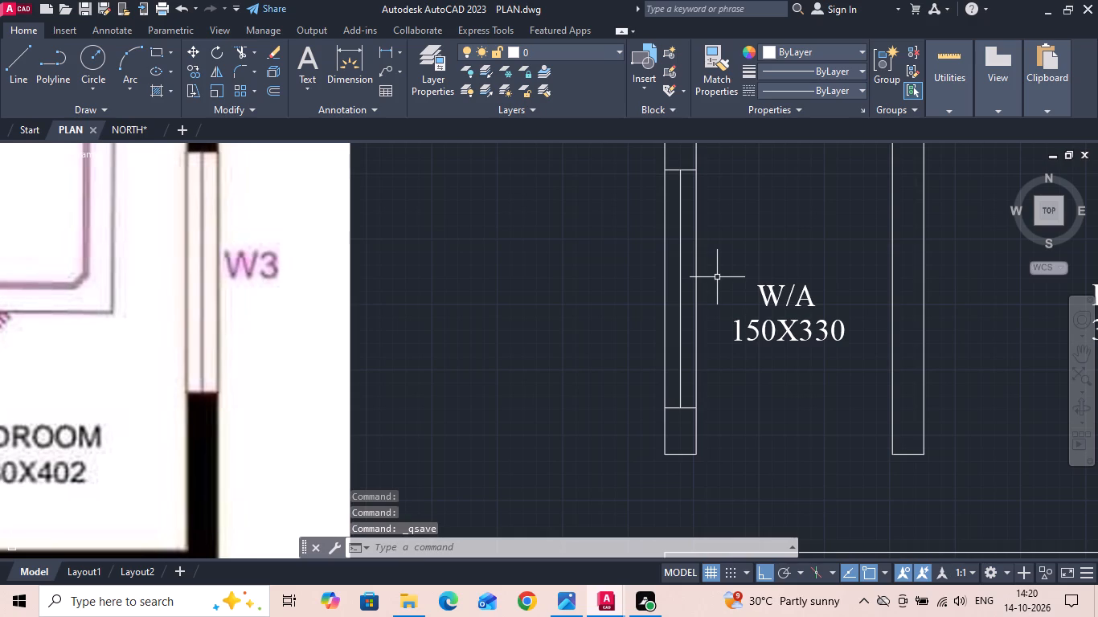
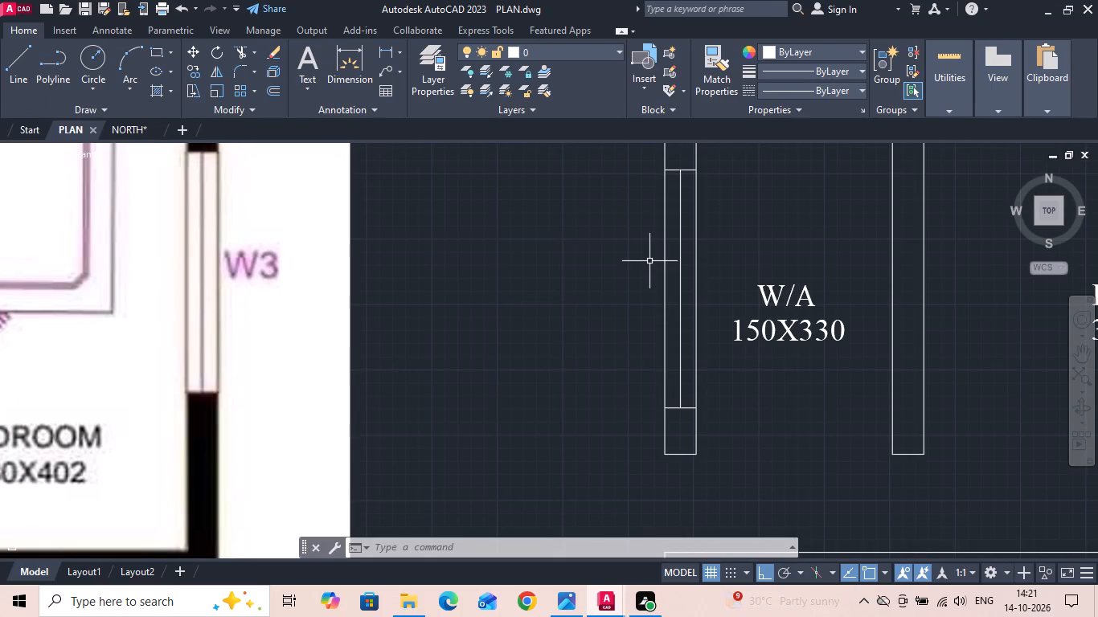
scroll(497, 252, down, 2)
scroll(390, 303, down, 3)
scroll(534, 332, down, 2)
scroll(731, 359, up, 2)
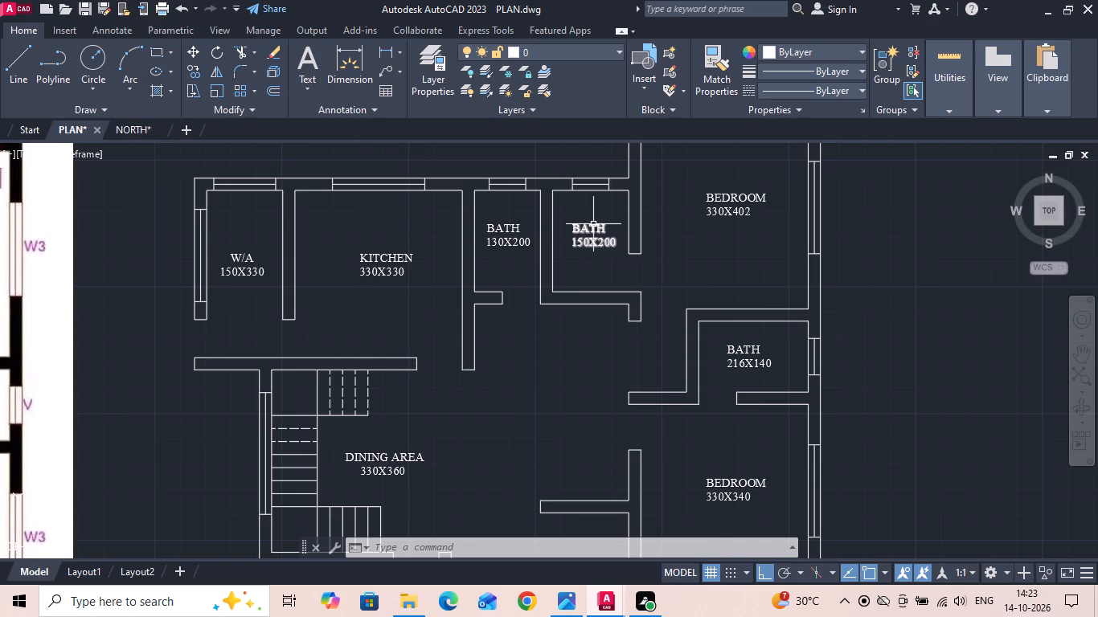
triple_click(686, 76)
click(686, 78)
Copy the BEDROOM 330X340 label into the sitout space below the living area, with Ortho off.
scroll(367, 400, down, 1)
scroll(477, 364, down, 1)
middle_drag(424, 361, 494, 292)
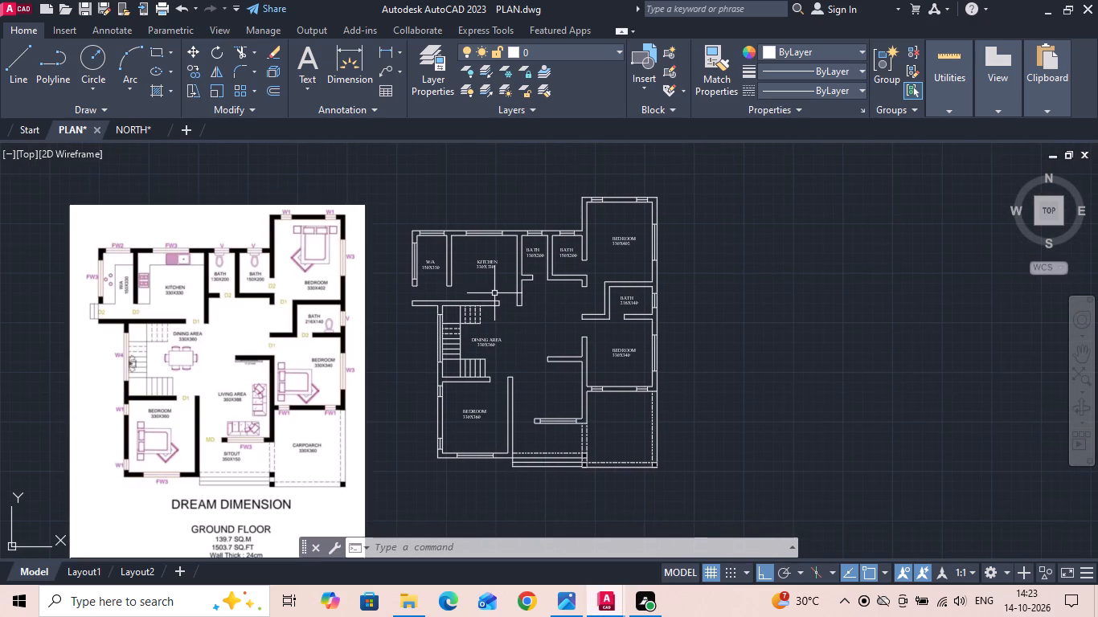
scroll(635, 371, up, 3)
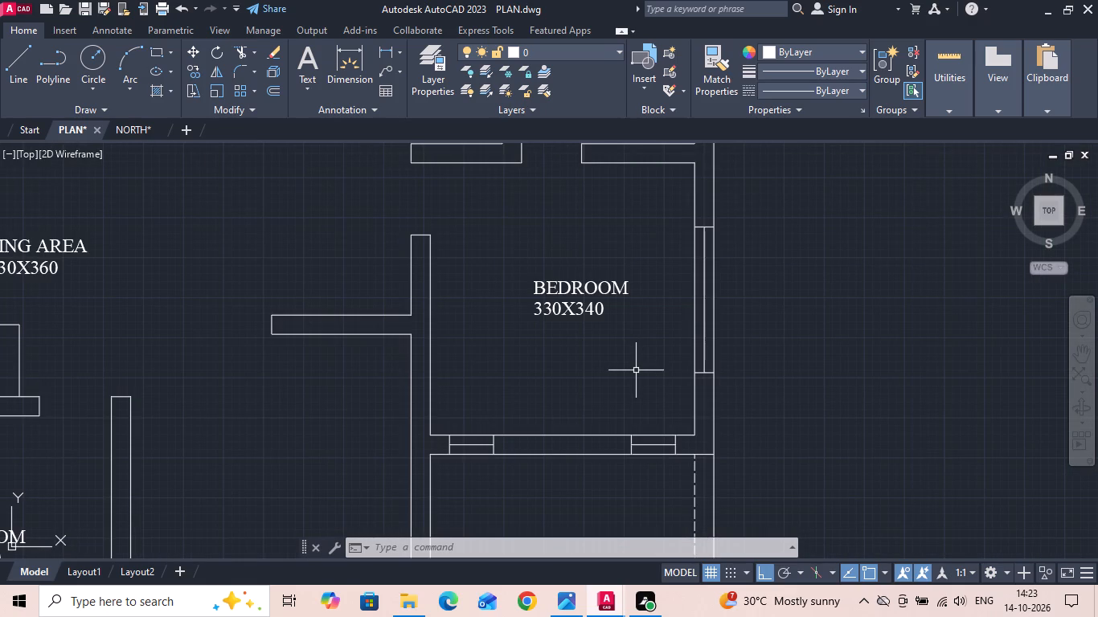
drag(584, 379, 586, 360)
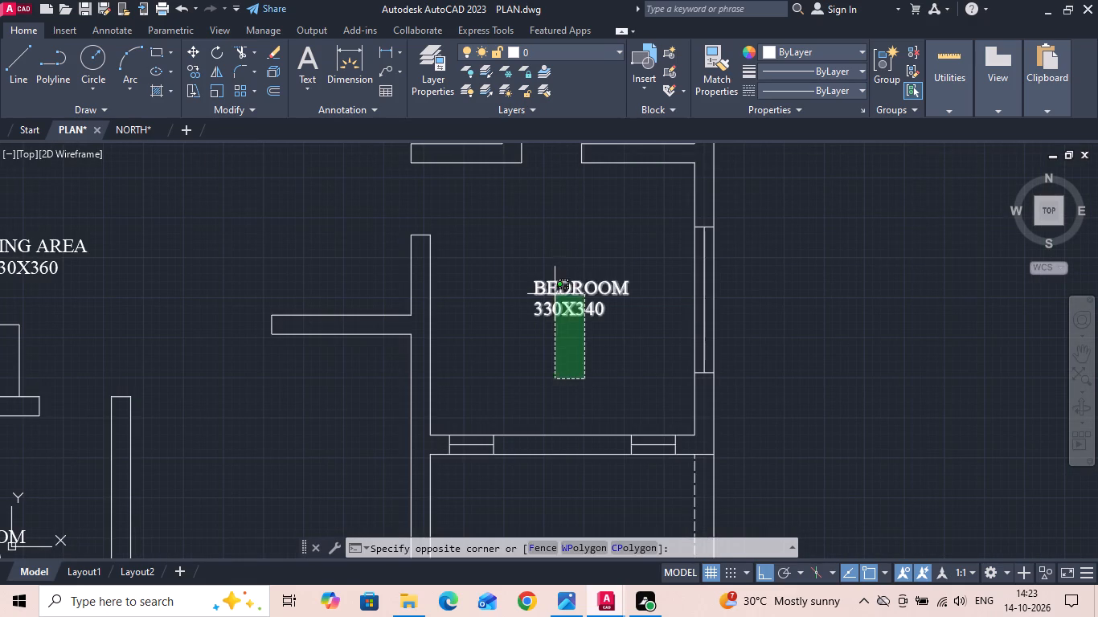
click(555, 294)
right_click(555, 294)
click(608, 308)
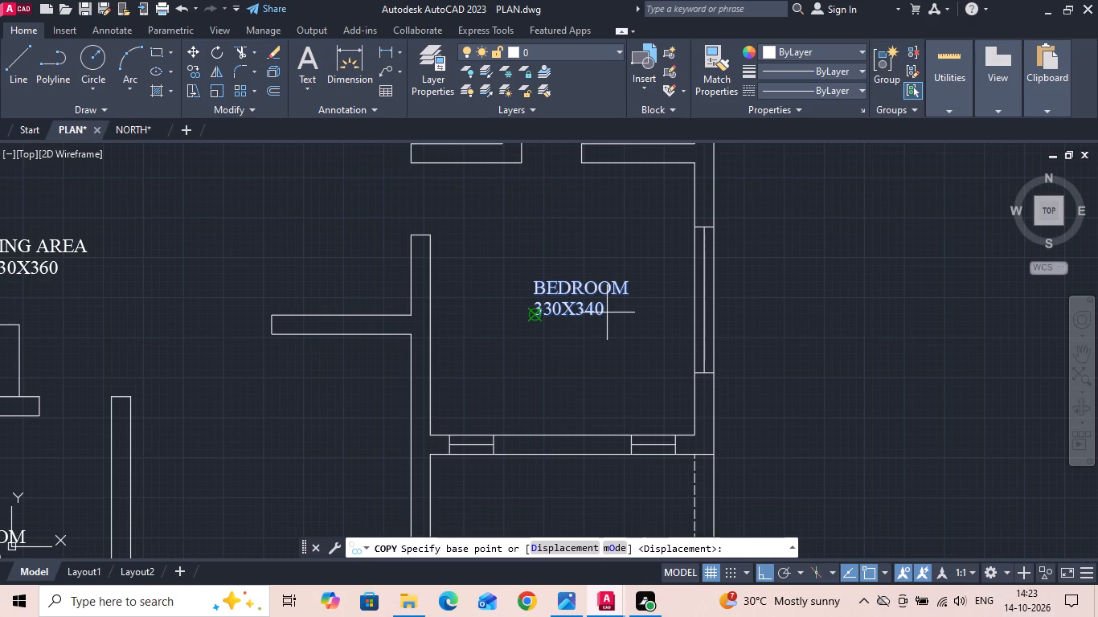
drag(589, 305, 573, 314)
scroll(545, 310, down, 3)
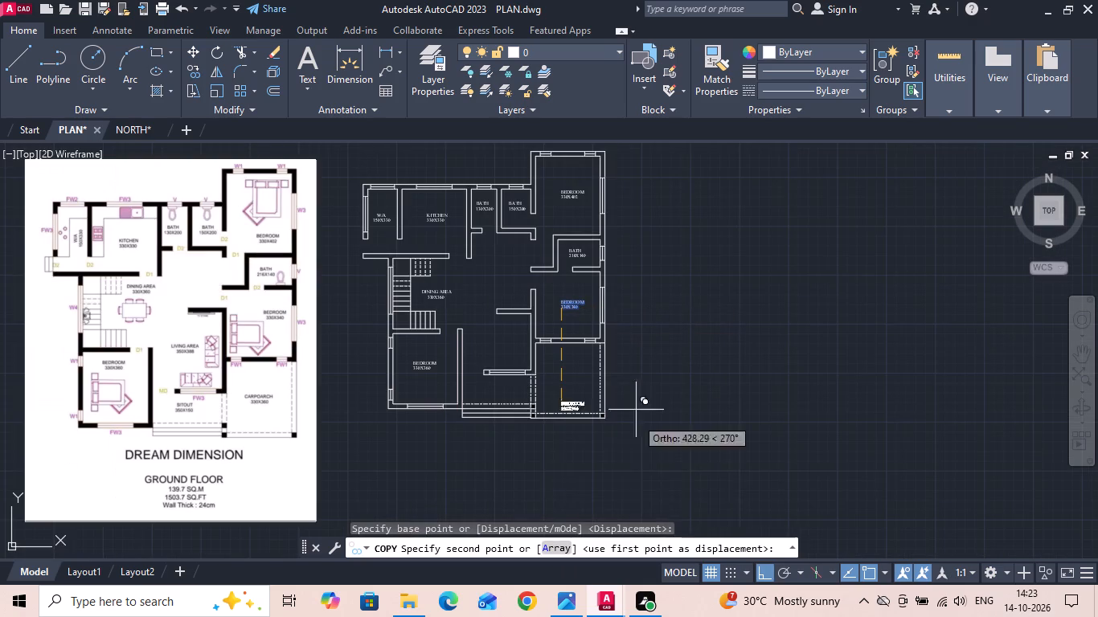
click(763, 578)
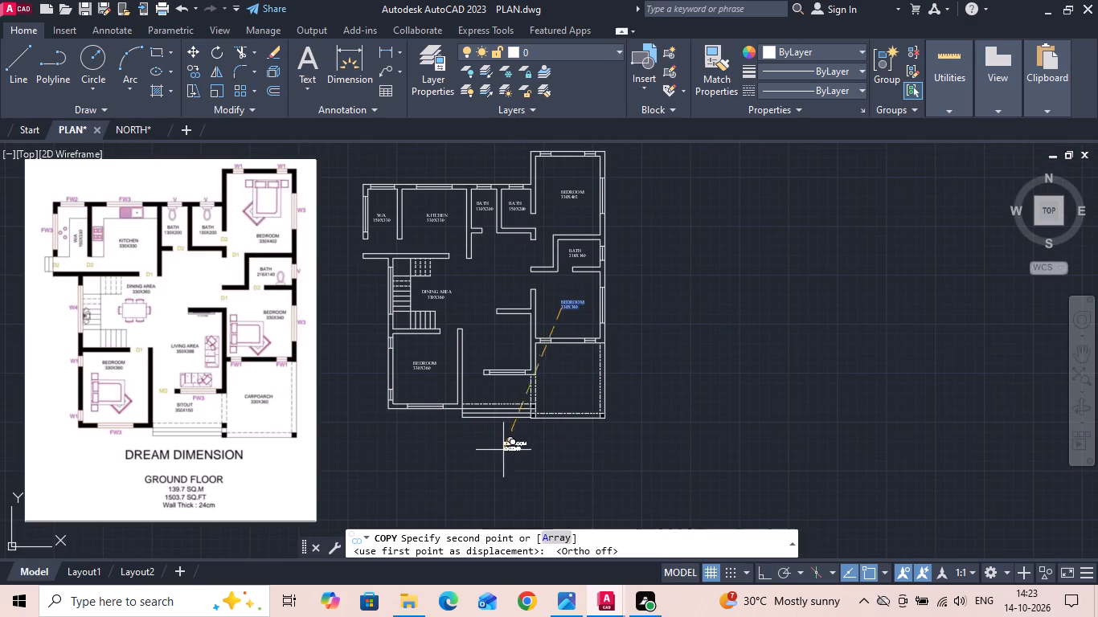
scroll(449, 418, up, 2)
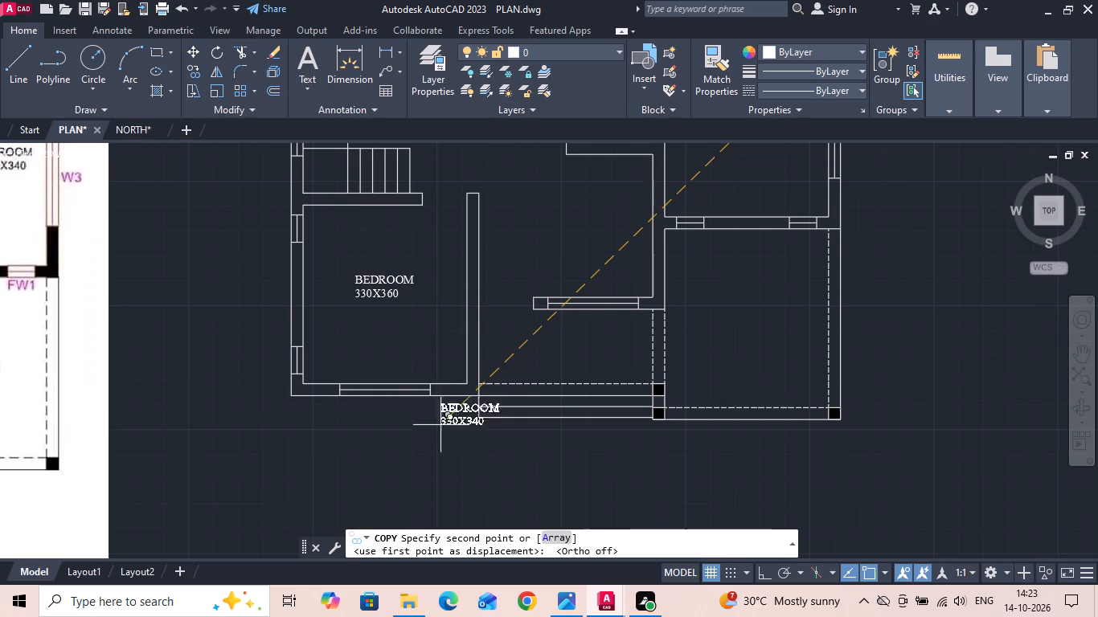
middle_drag(349, 443, 801, 420)
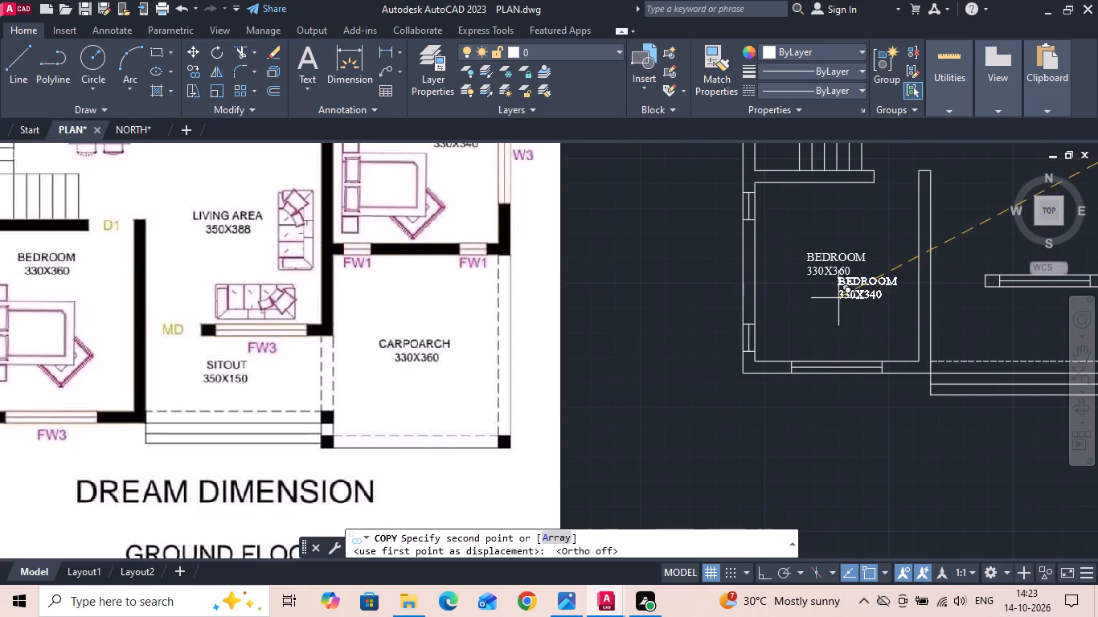
middle_drag(838, 298, 776, 351)
click(932, 388)
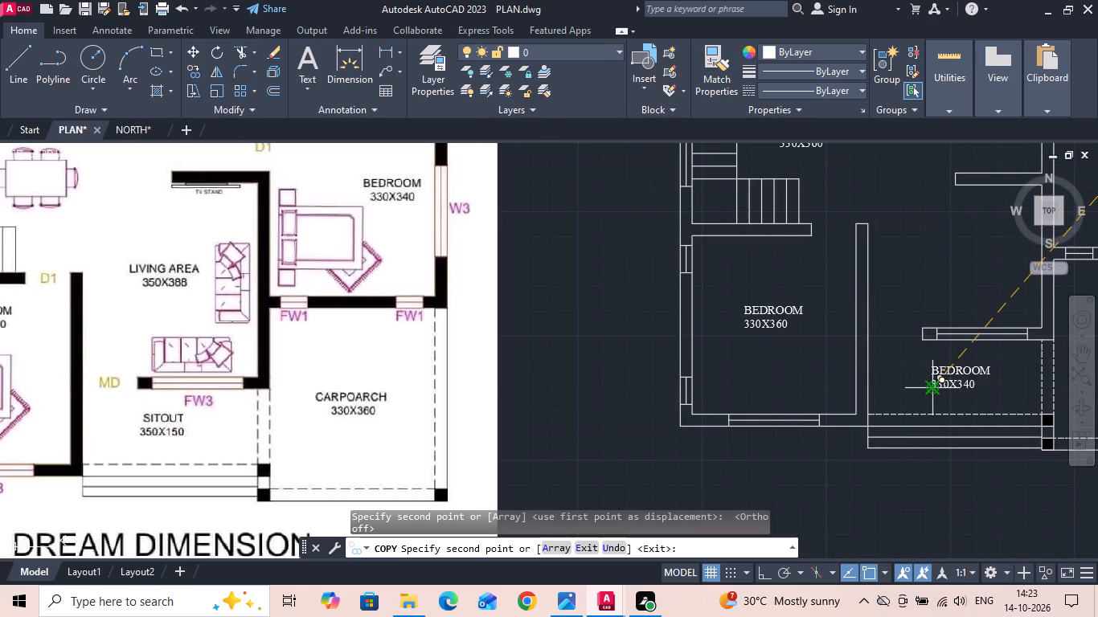
key(Escape)
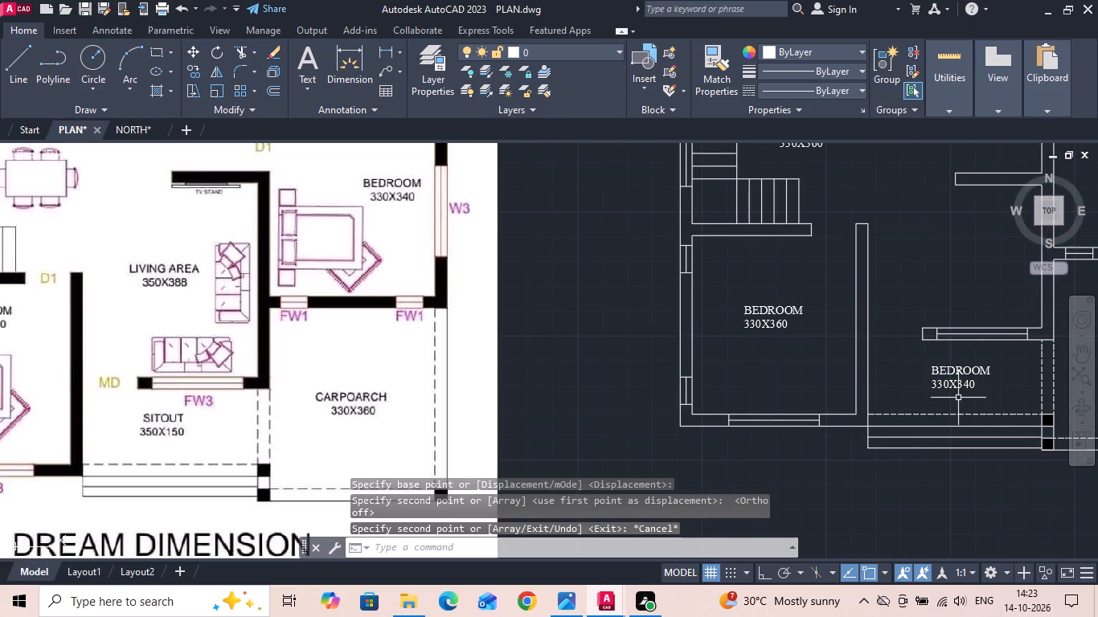
Measure the sitout's depth with a linear dimension between the dashed front line and the window wall, without placing it.
scroll(976, 391, up, 3)
middle_drag(820, 362, 322, 327)
click(382, 49)
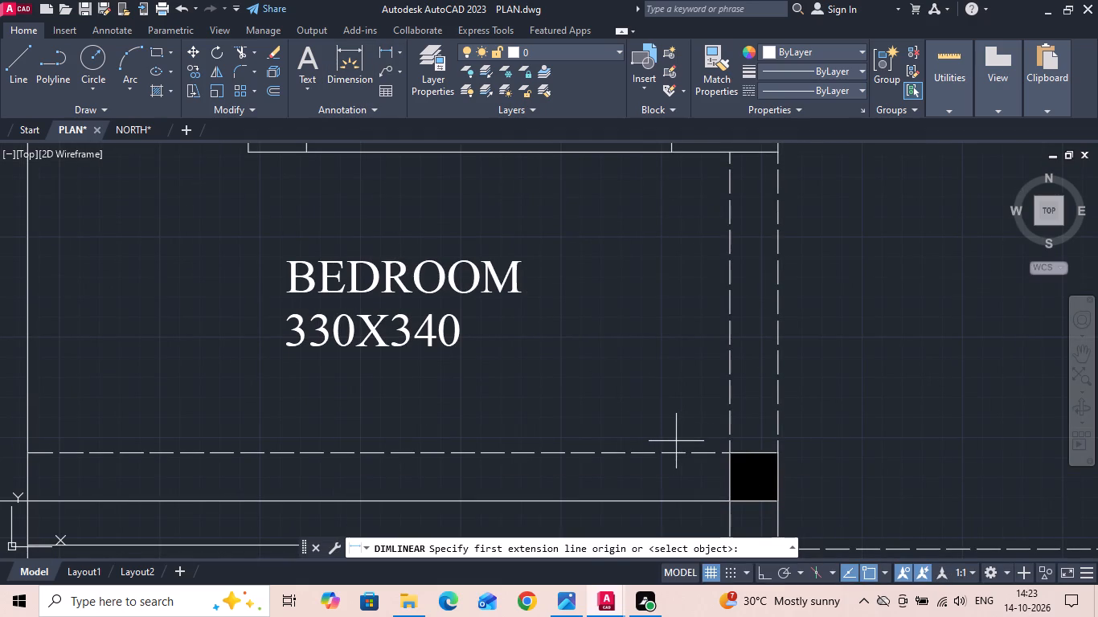
drag(674, 445, 669, 436)
click(654, 157)
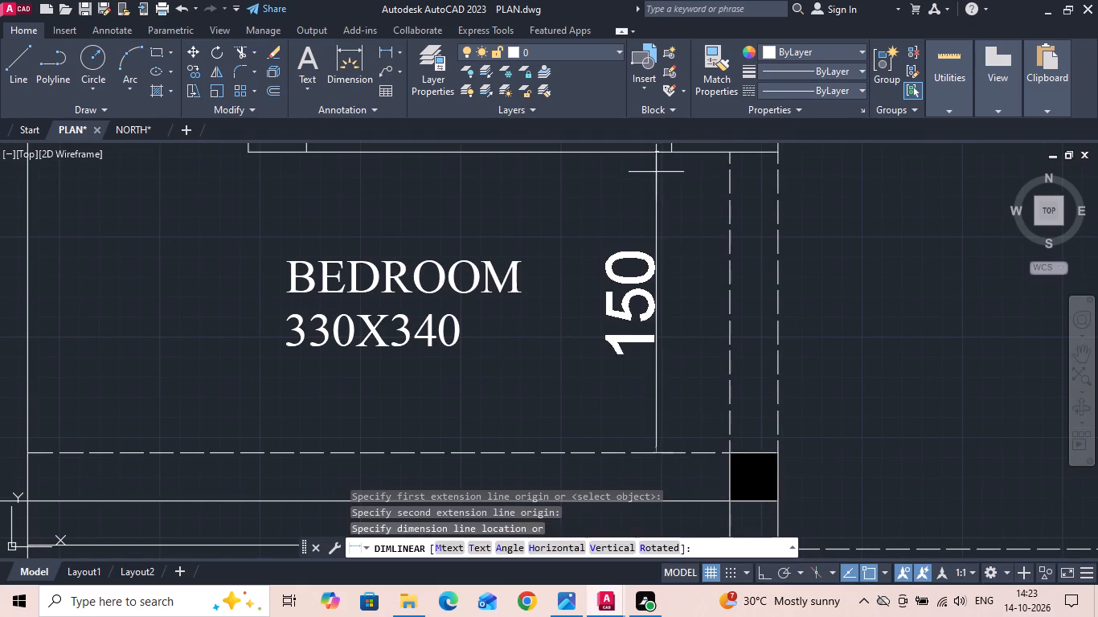
key(Escape)
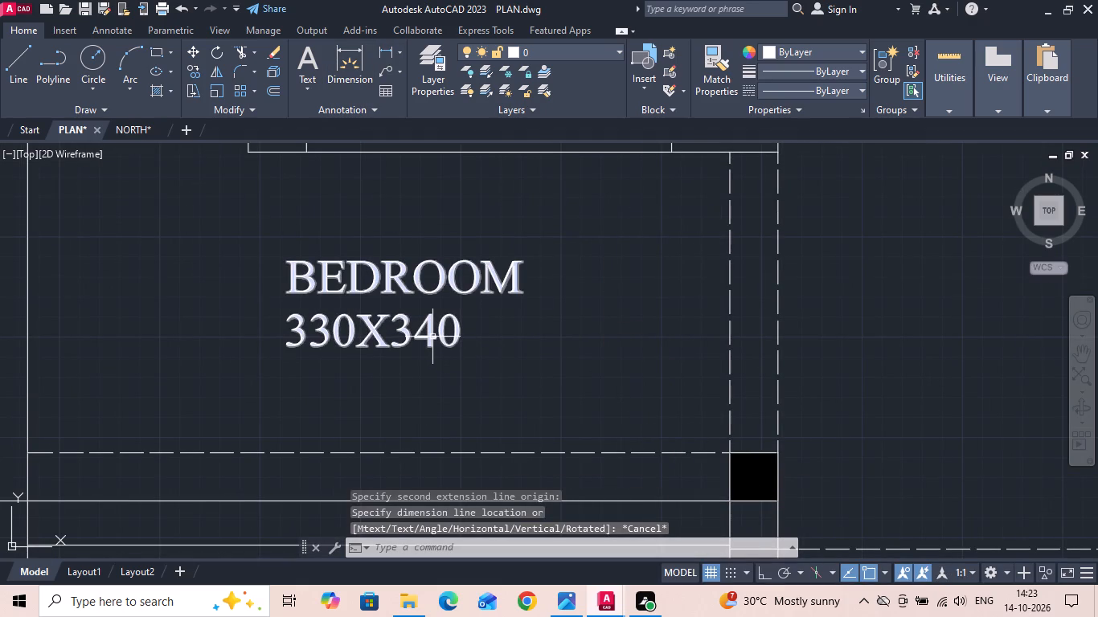
Change the size line of the copied label in the sitout to 350X150, matching the reference plan.
double_click(432, 337)
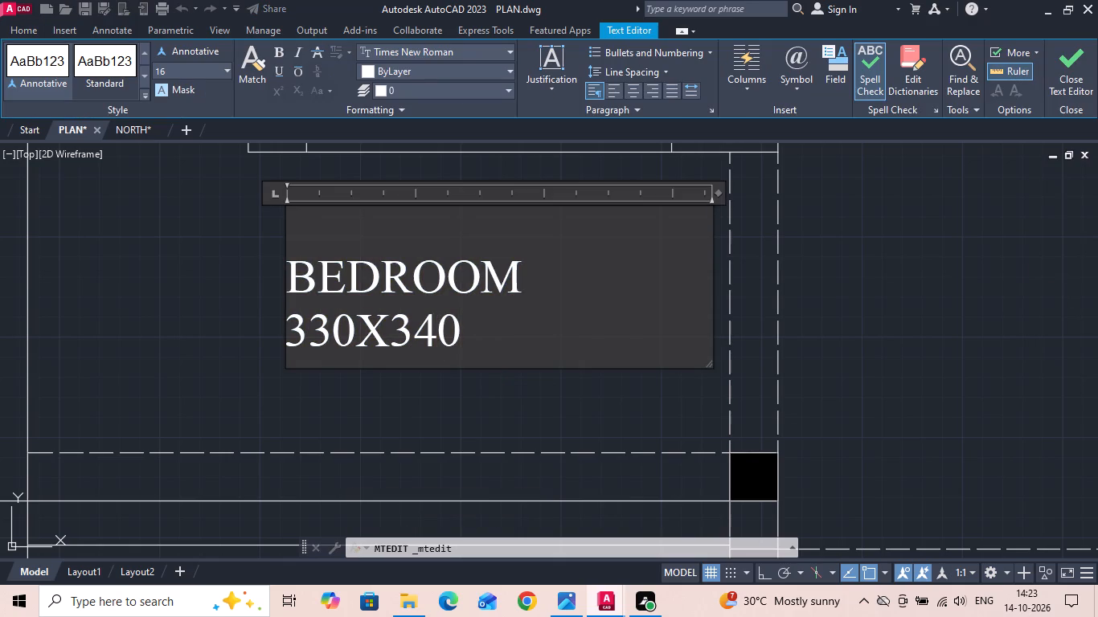
key(BackSpace)
key(BackSpace)
text(15)
scroll(622, 419, down, 4)
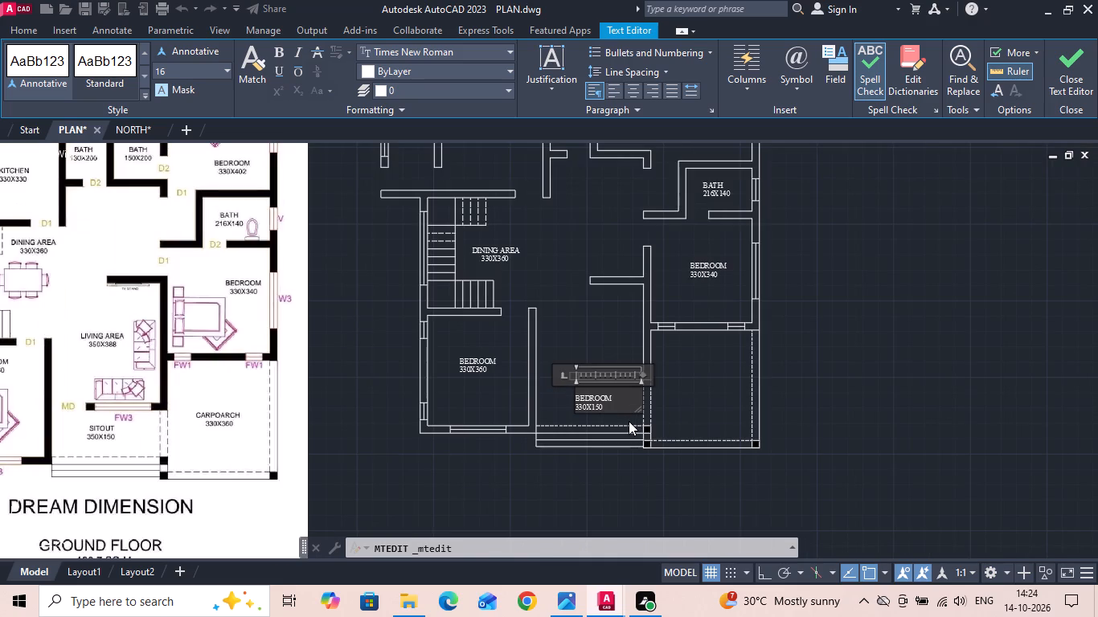
scroll(104, 460, up, 1)
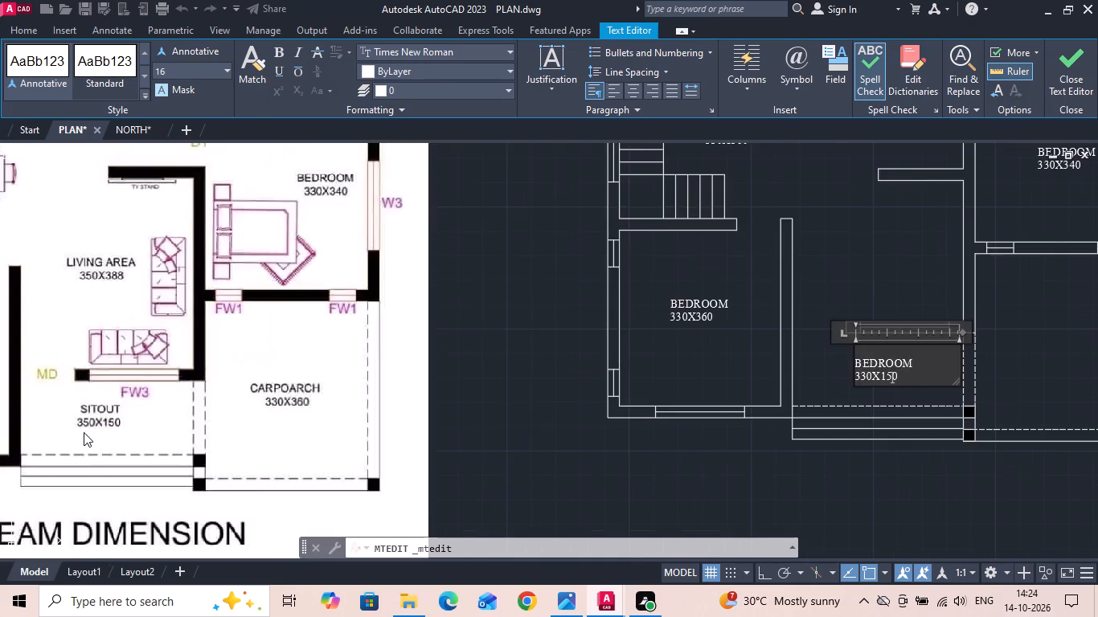
scroll(84, 432, up, 2)
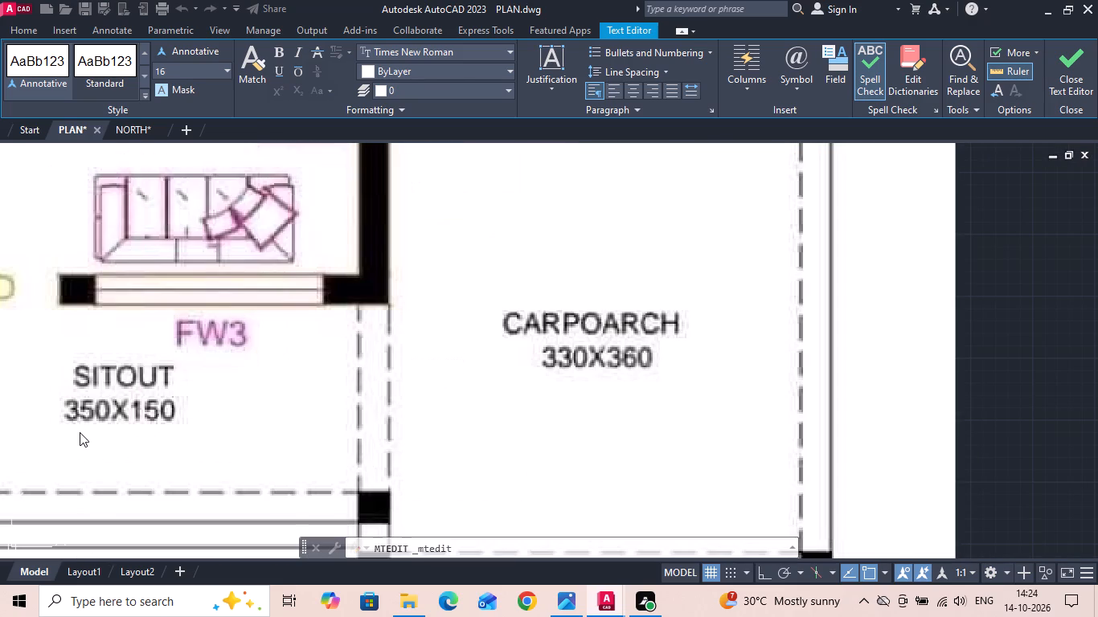
scroll(78, 433, down, 1)
scroll(133, 390, down, 1)
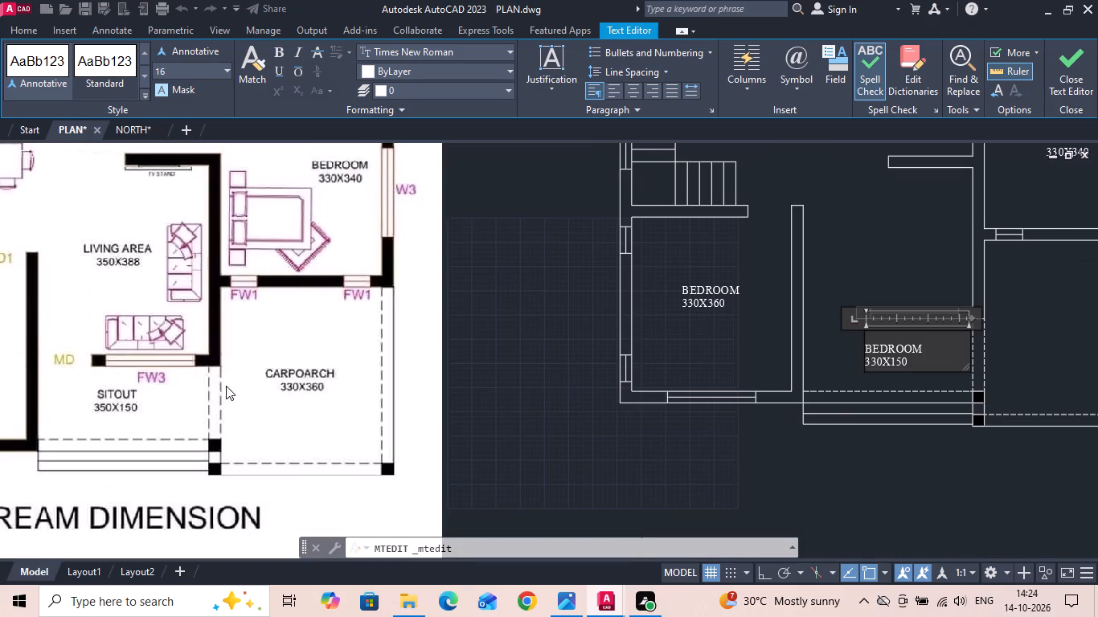
scroll(904, 341, up, 2)
click(831, 394)
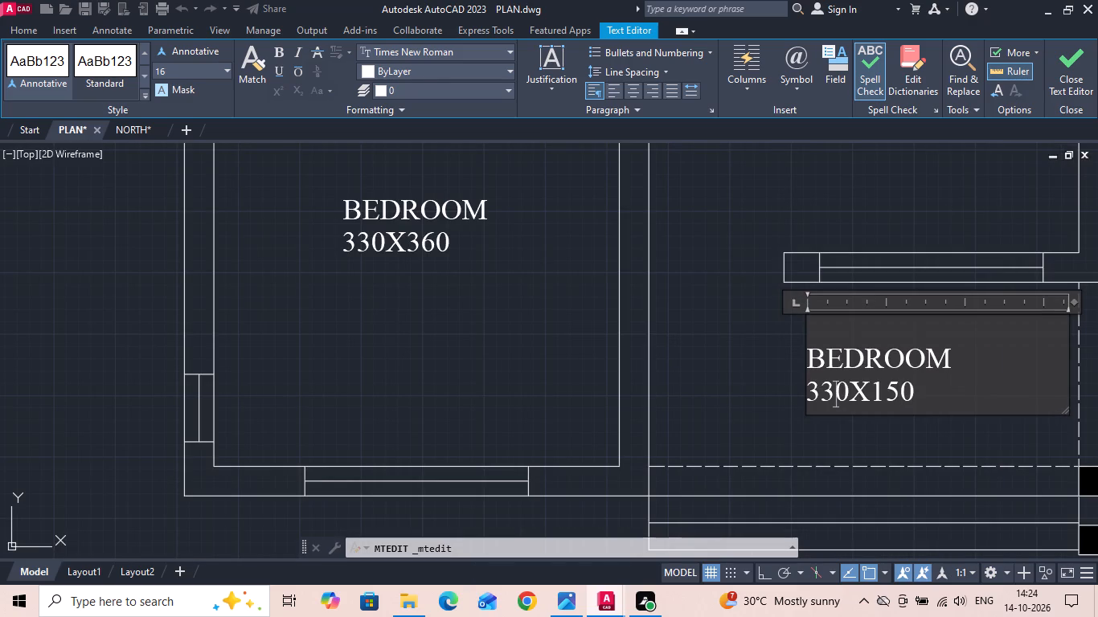
key(BackSpace)
key(5)
Replace the room name in the 350X150 label with SITOUT and finish the text edit.
drag(949, 365, 644, 360)
key(BackSpace)
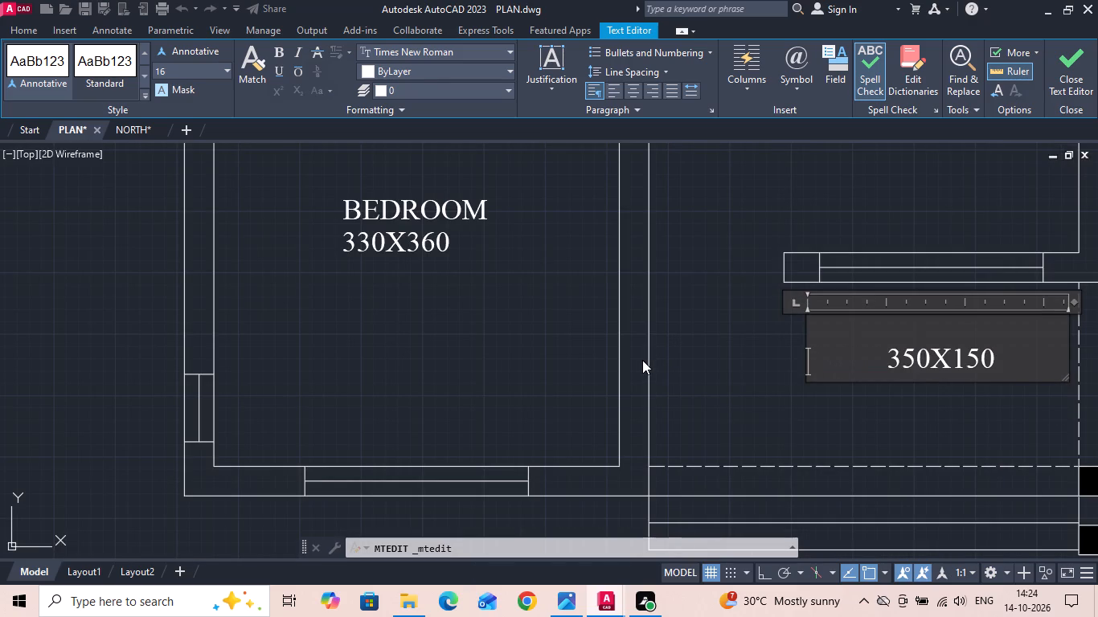
key(d)
key(BackSpace)
text(SITOUT)
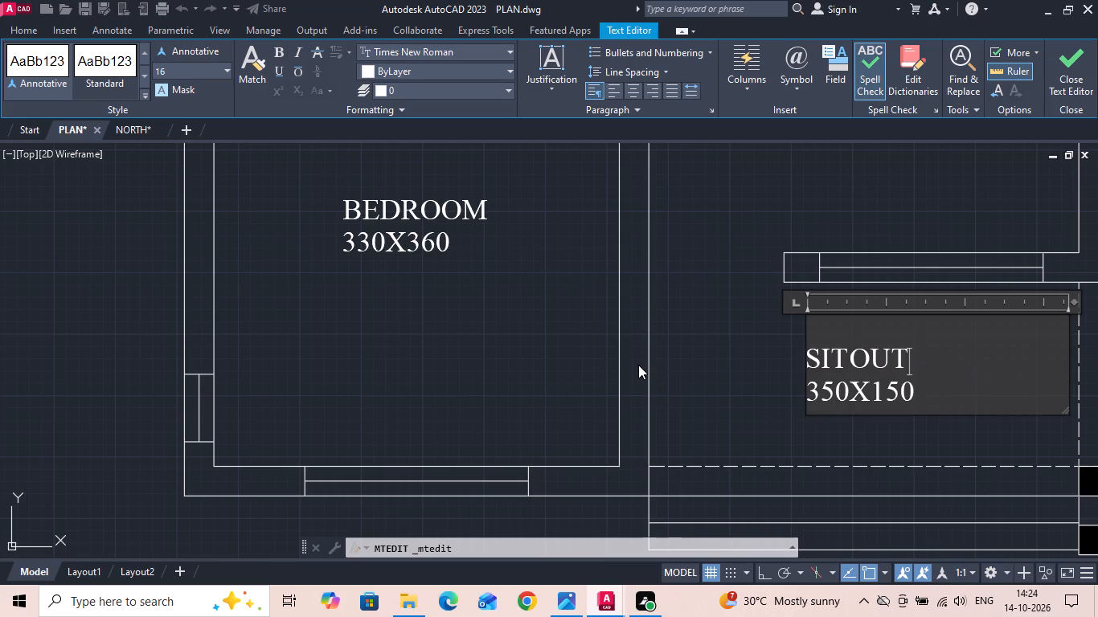
scroll(740, 353, down, 3)
scroll(740, 354, up, 1)
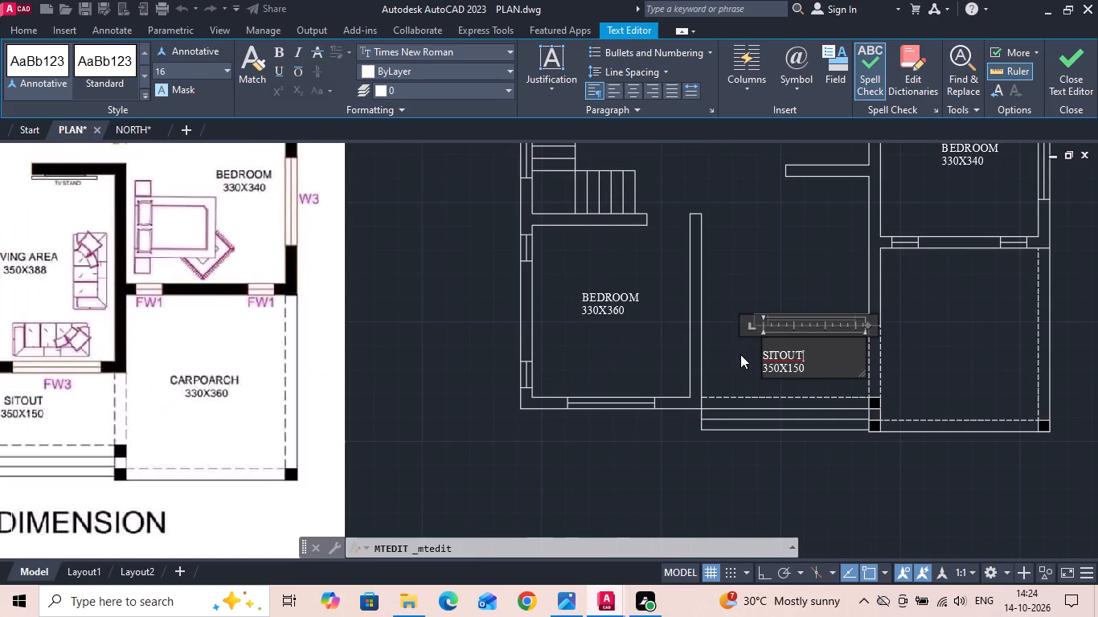
click(735, 354)
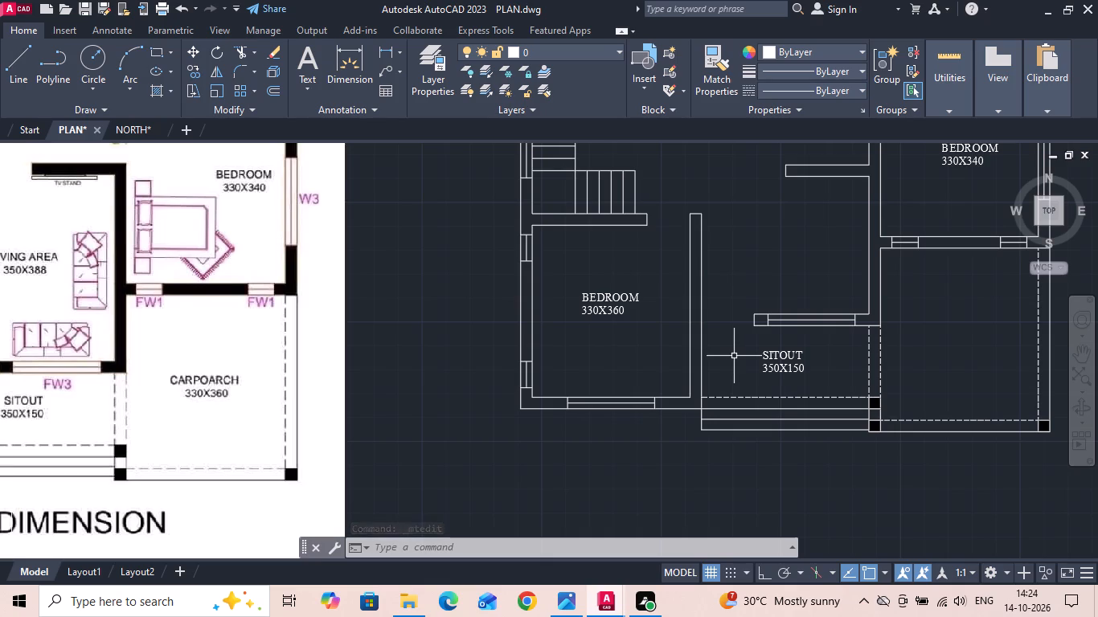
Copy the SITOUT 350X150 label straight up into the living area, with Ortho on.
click(805, 365)
right_click(805, 365)
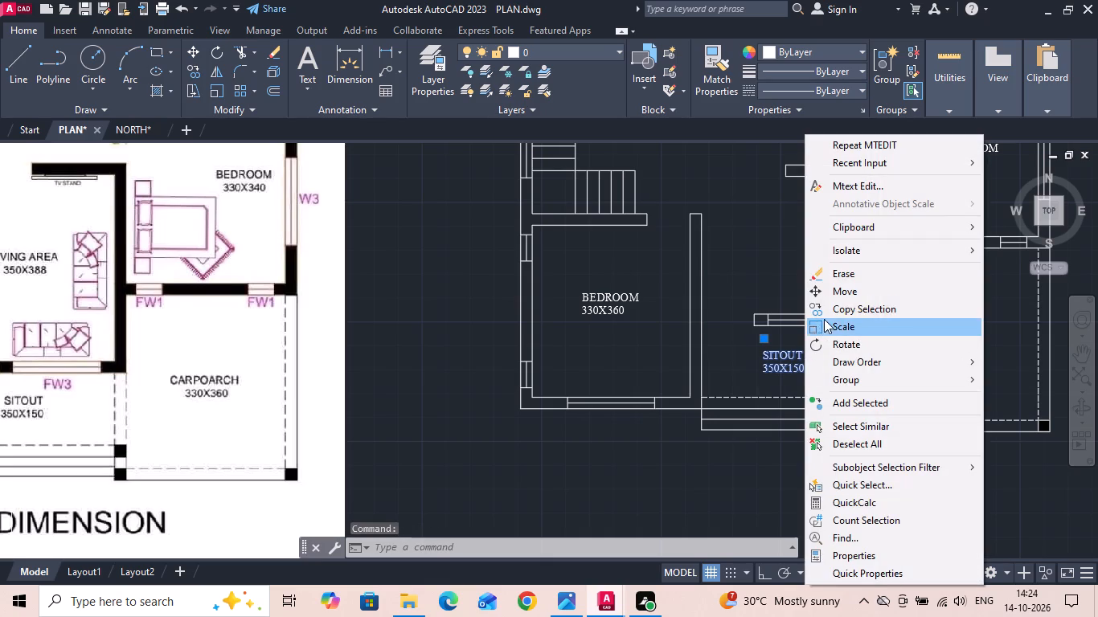
click(829, 307)
click(849, 357)
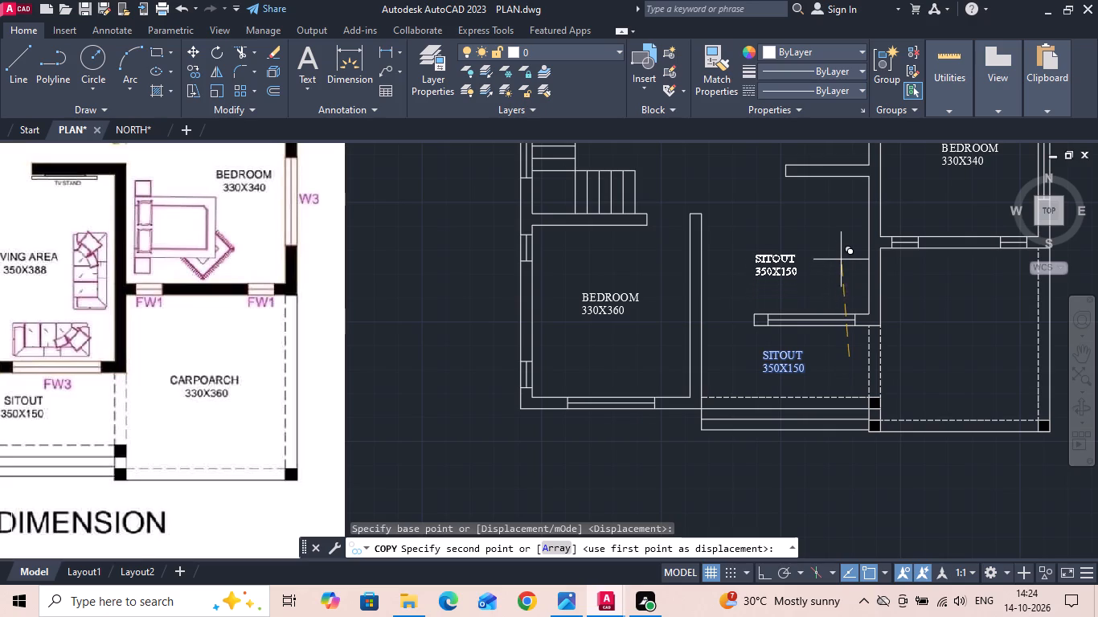
key(F8)
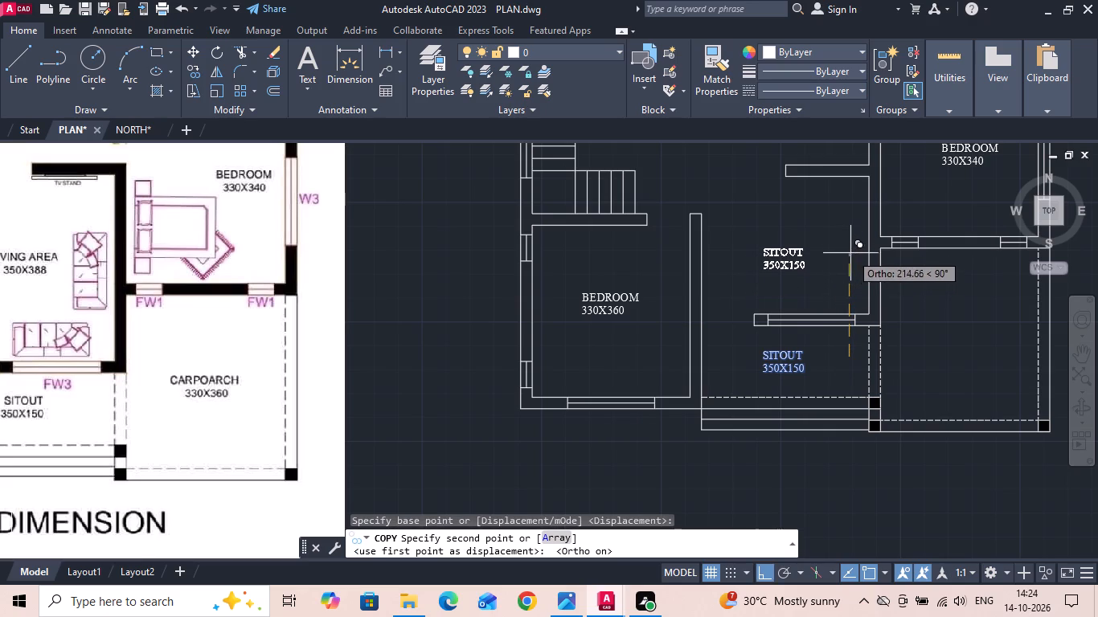
click(854, 243)
key(Escape)
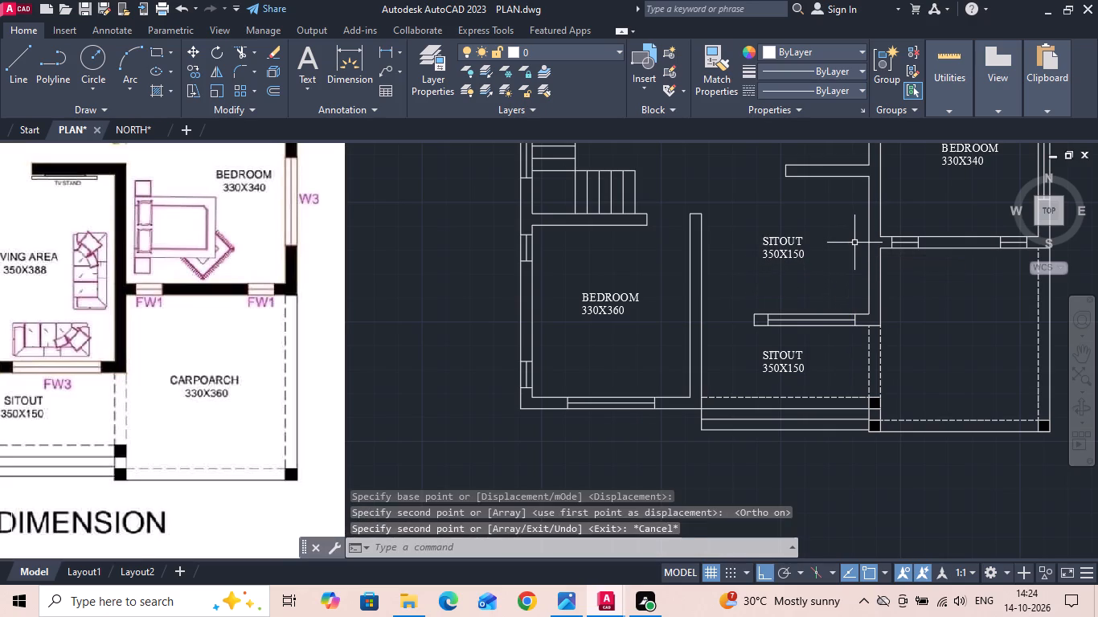
Save the drawing.
key(ctrl+s)
key(ctrl+s)
Measure the inner face of the living area's side wall, from the TV wall down to the front window wall.
scroll(846, 289, down, 3)
scroll(846, 300, up, 2)
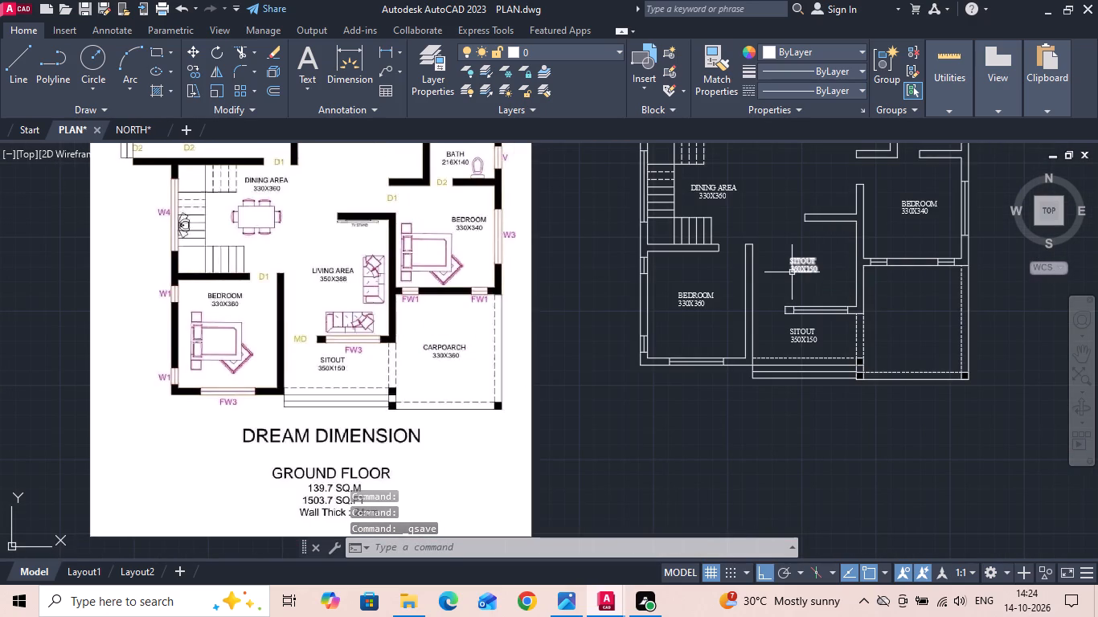
scroll(790, 274, up, 1)
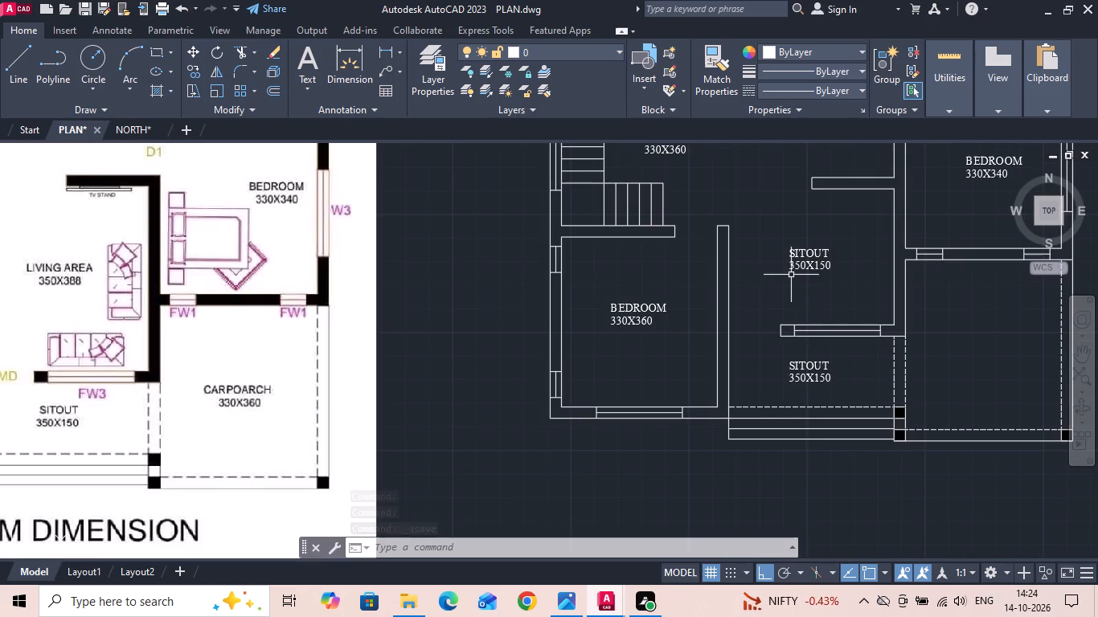
click(378, 55)
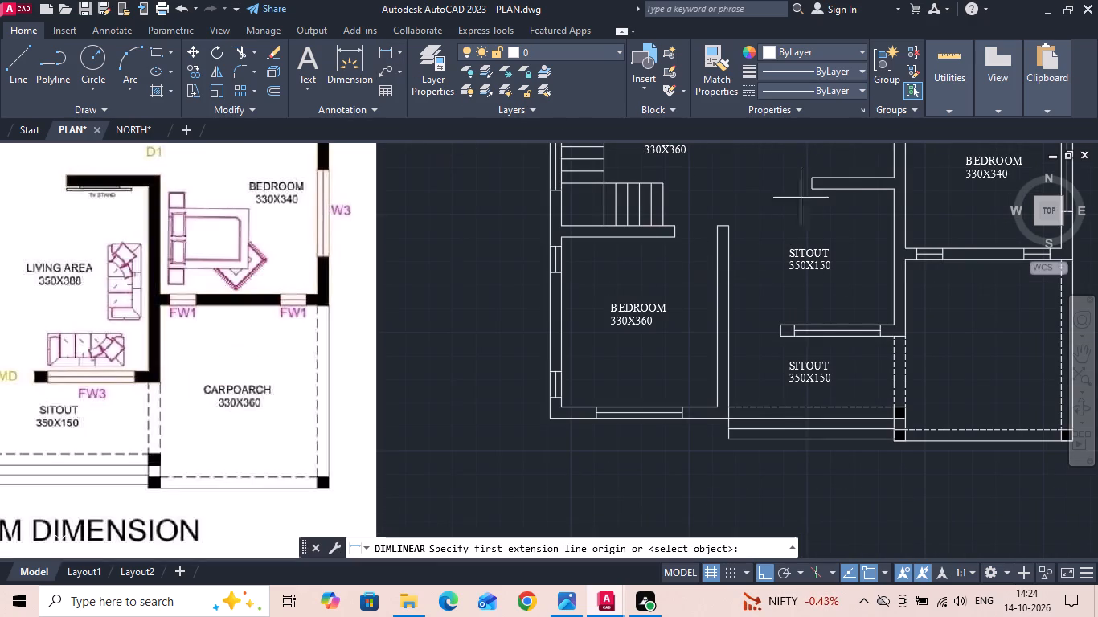
click(883, 191)
click(891, 321)
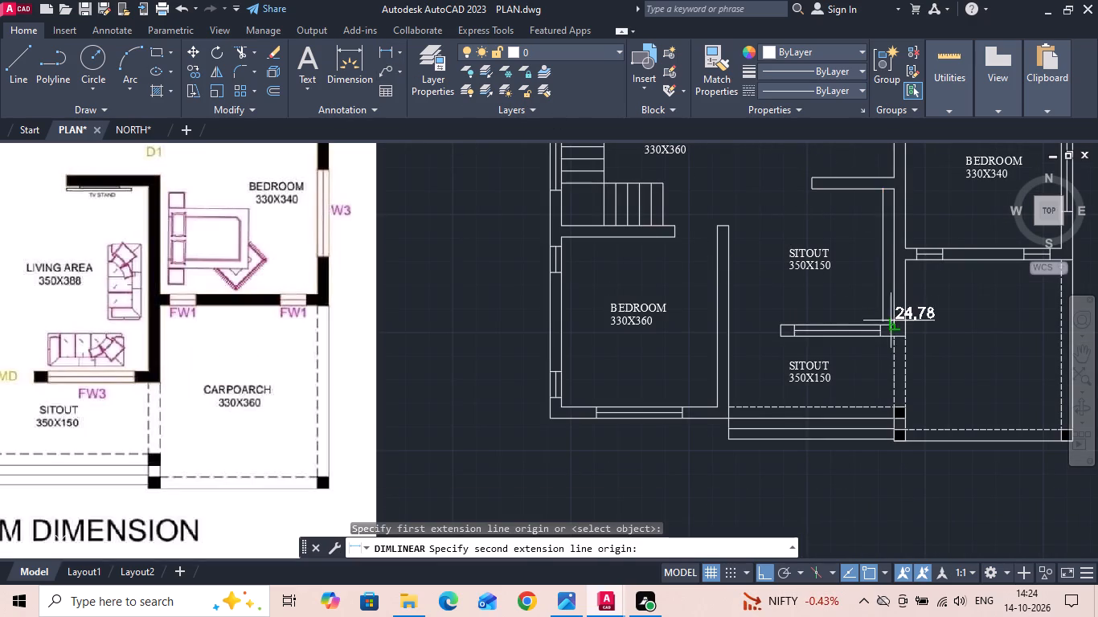
scroll(876, 288, up, 2)
scroll(876, 284, down, 3)
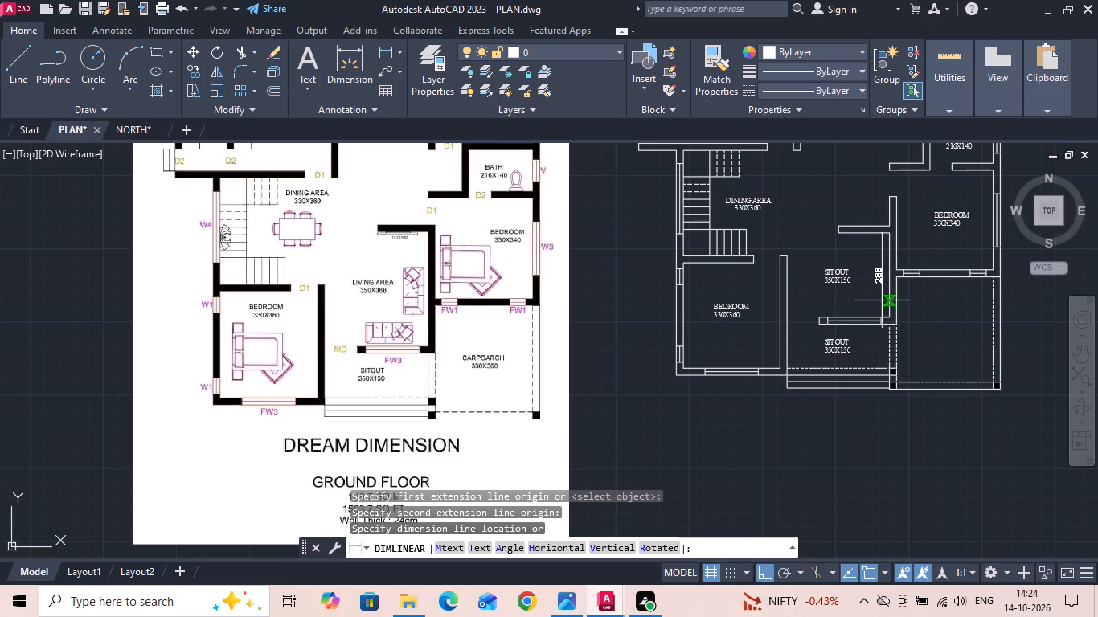
key(Escape)
Measure the side wall stub between the TV wall and the wall's upper end.
scroll(884, 182, up, 3)
key(space)
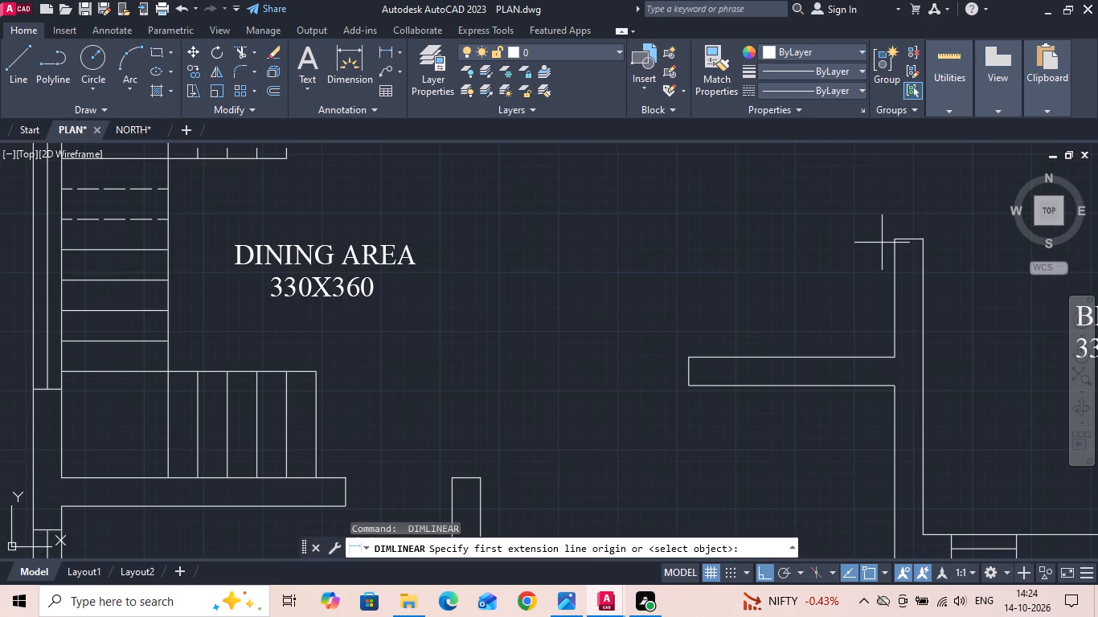
click(890, 240)
click(893, 358)
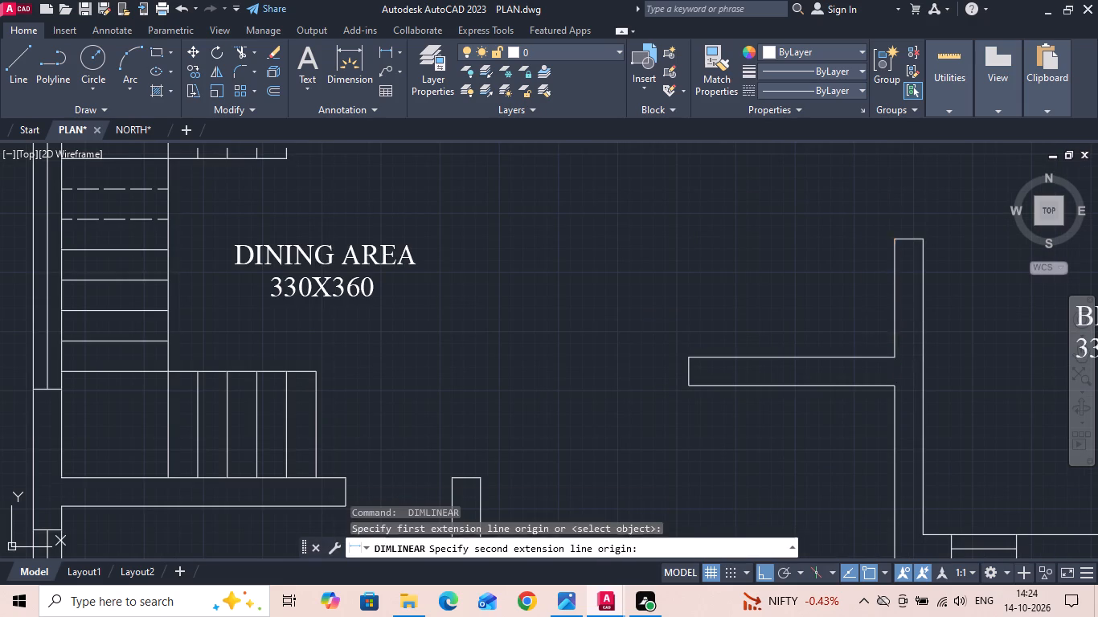
key(Escape)
Move the TV wall in the living area up so its upper line meets the upper end of the side wall.
drag(865, 330, 849, 352)
click(663, 440)
right_click(651, 319)
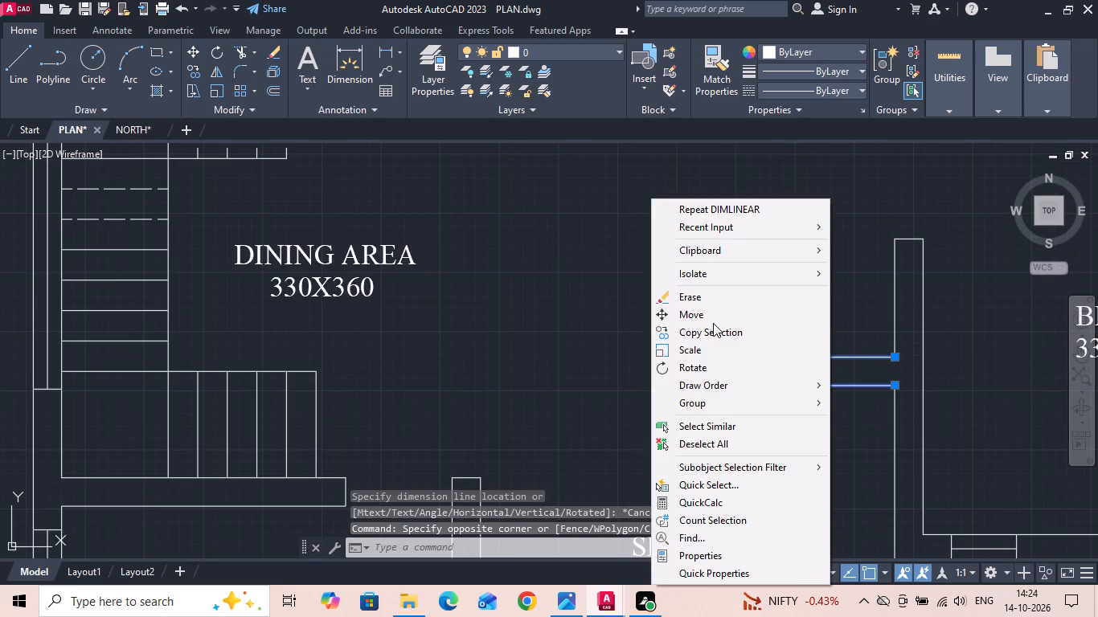
click(714, 323)
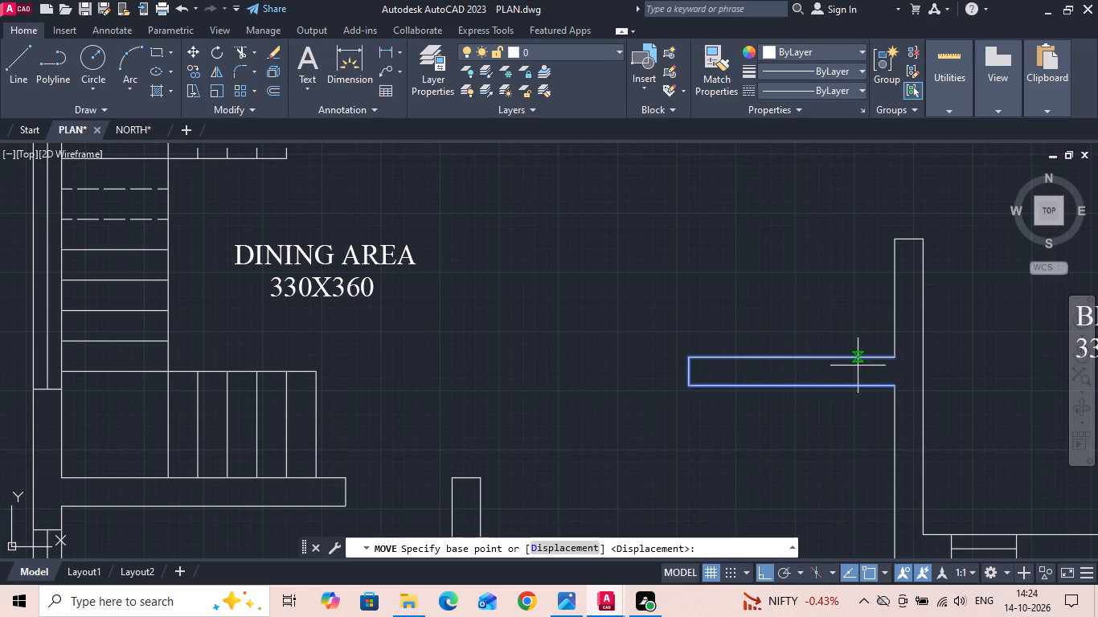
click(897, 358)
click(897, 238)
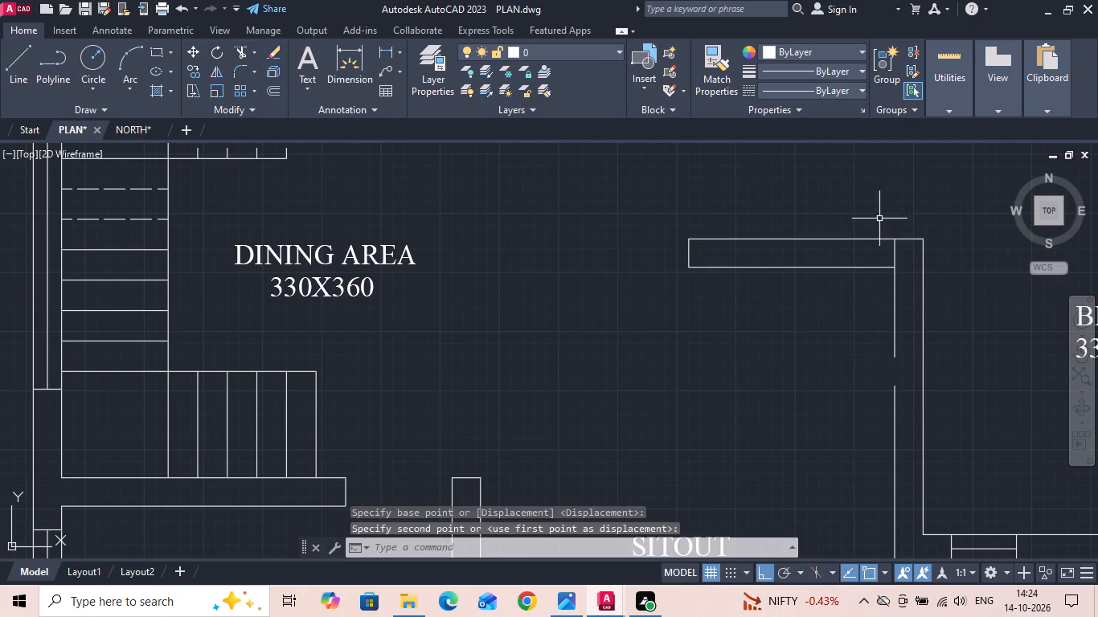
Erase the side wall's short end line and extend the TV wall's upper line to the bedroom-side wall face.
drag(880, 219, 919, 253)
click(958, 263)
key(Delete)
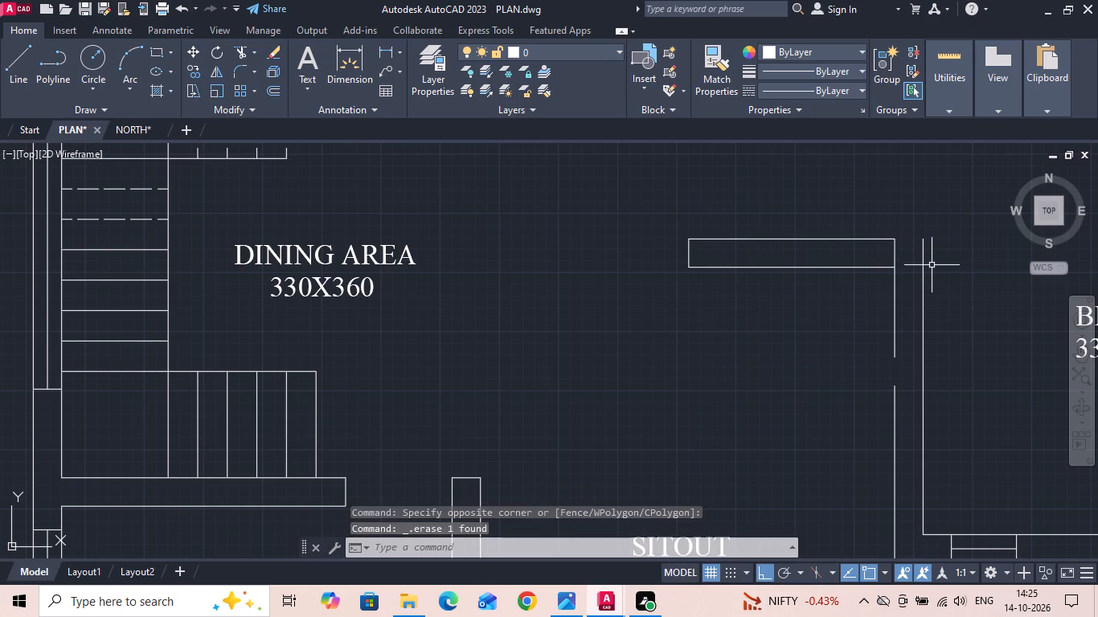
text(EX)
key(space)
drag(874, 250, 873, 248)
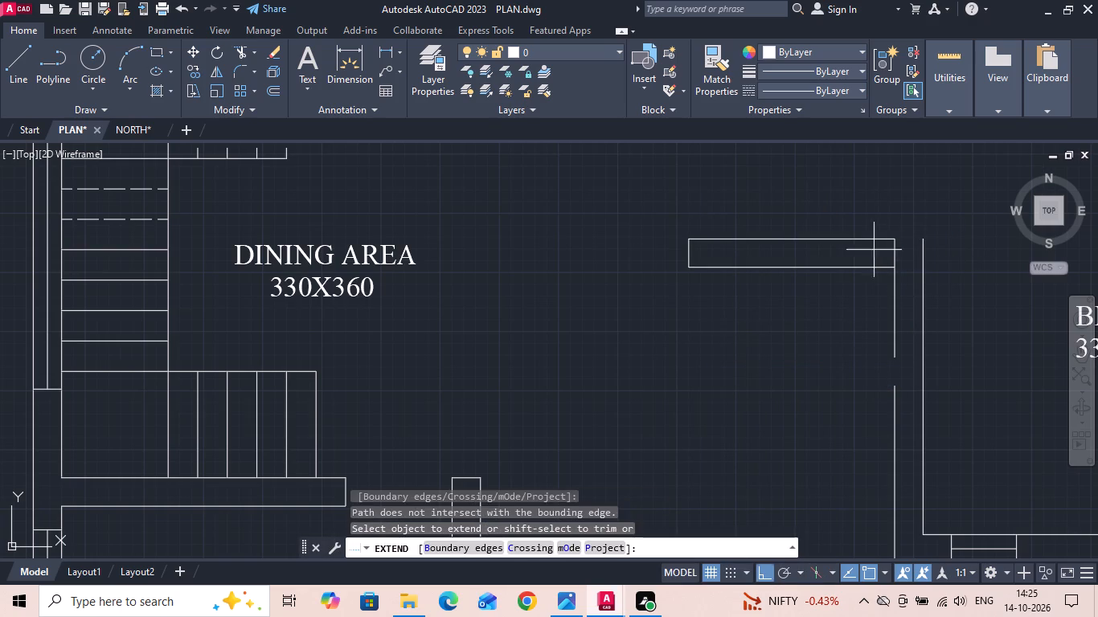
drag(873, 248, 867, 220)
click(865, 206)
key(Escape)
Erase the leftover inner wall segment and fillet the TV wall's lower line with the side wall's inner line at radius 0.
drag(903, 333, 867, 342)
click(843, 345)
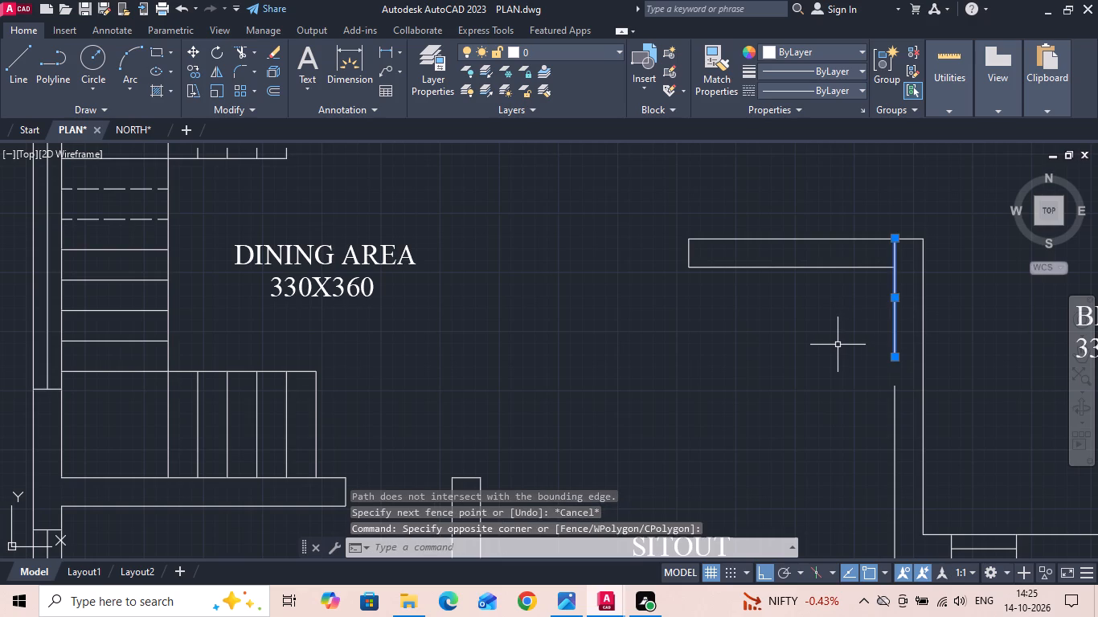
key(Delete)
text(F)
key(space)
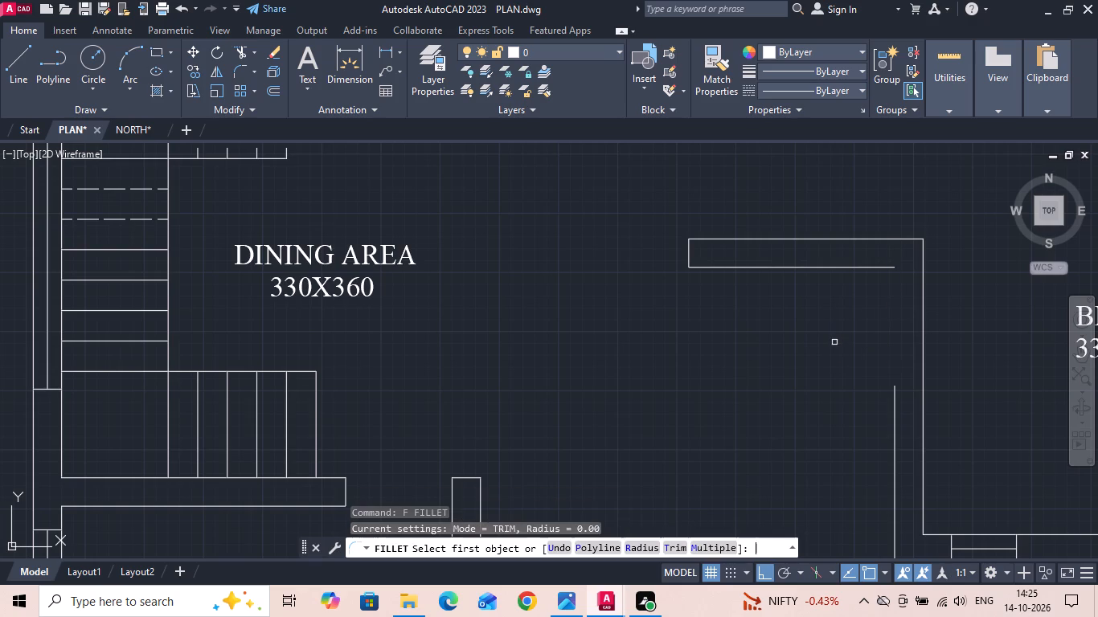
click(877, 269)
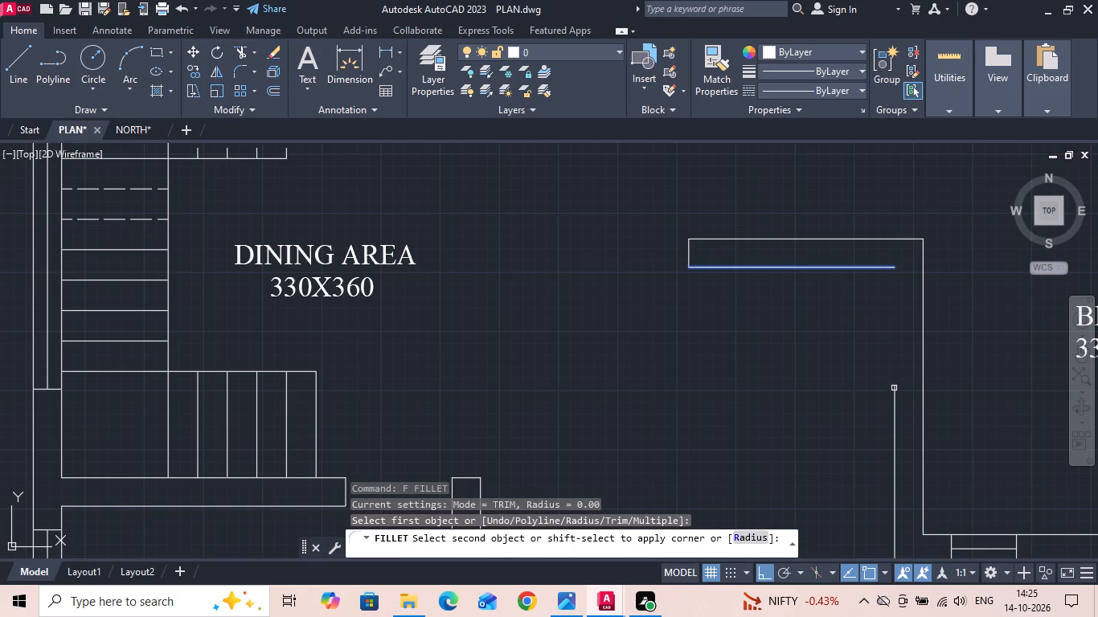
click(894, 390)
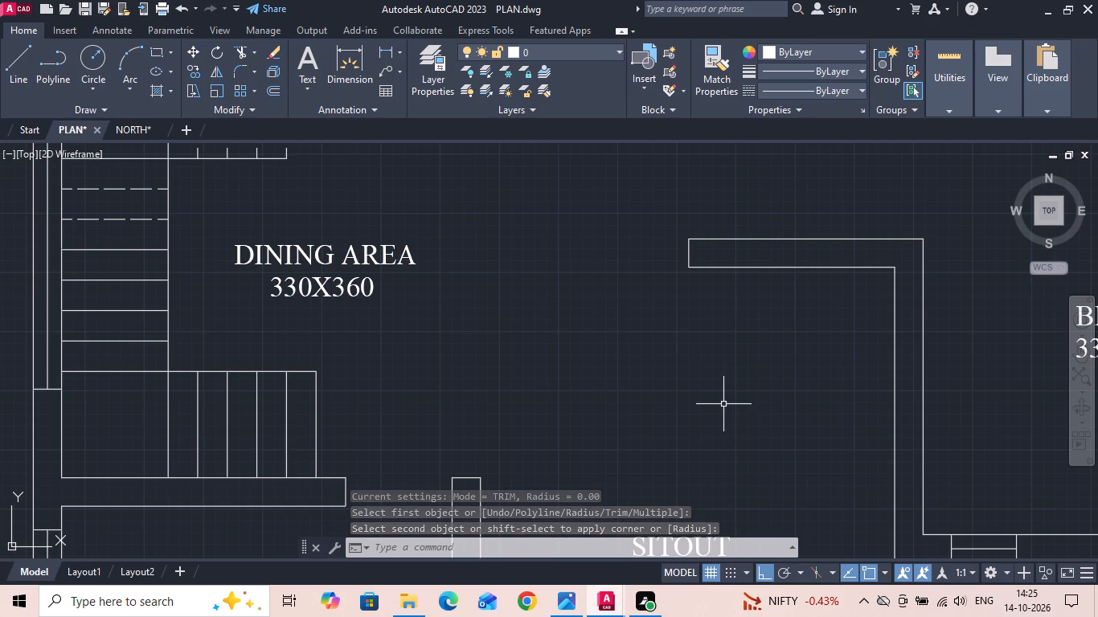
Move the copied SITOUT label in the living area straight up toward the middle of the room.
scroll(719, 408, down, 3)
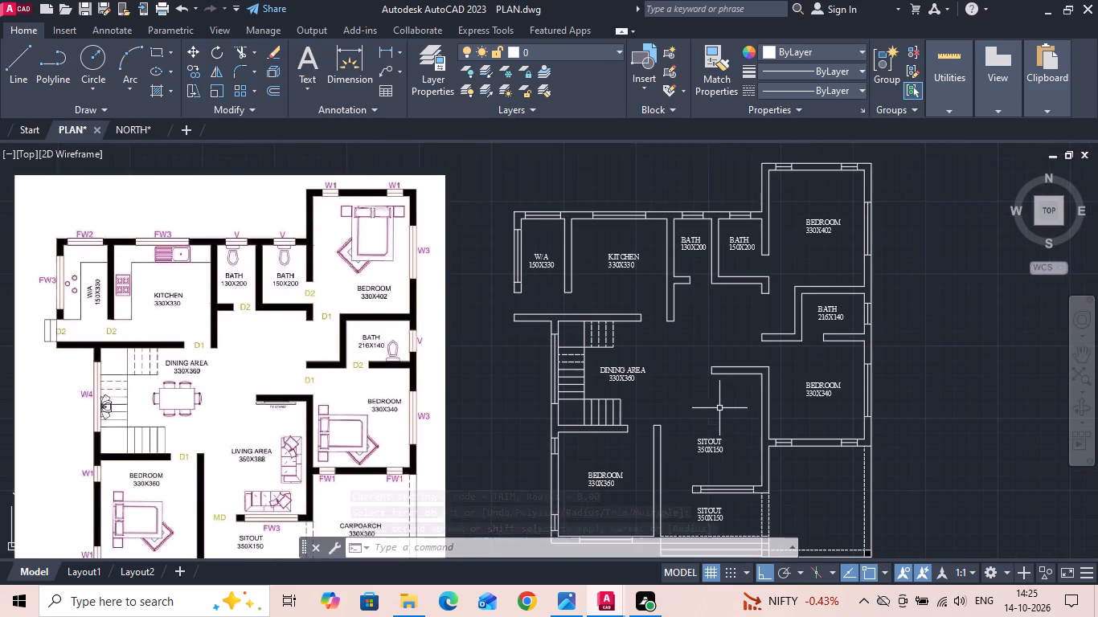
middle_drag(751, 431, 752, 343)
scroll(722, 389, up, 1)
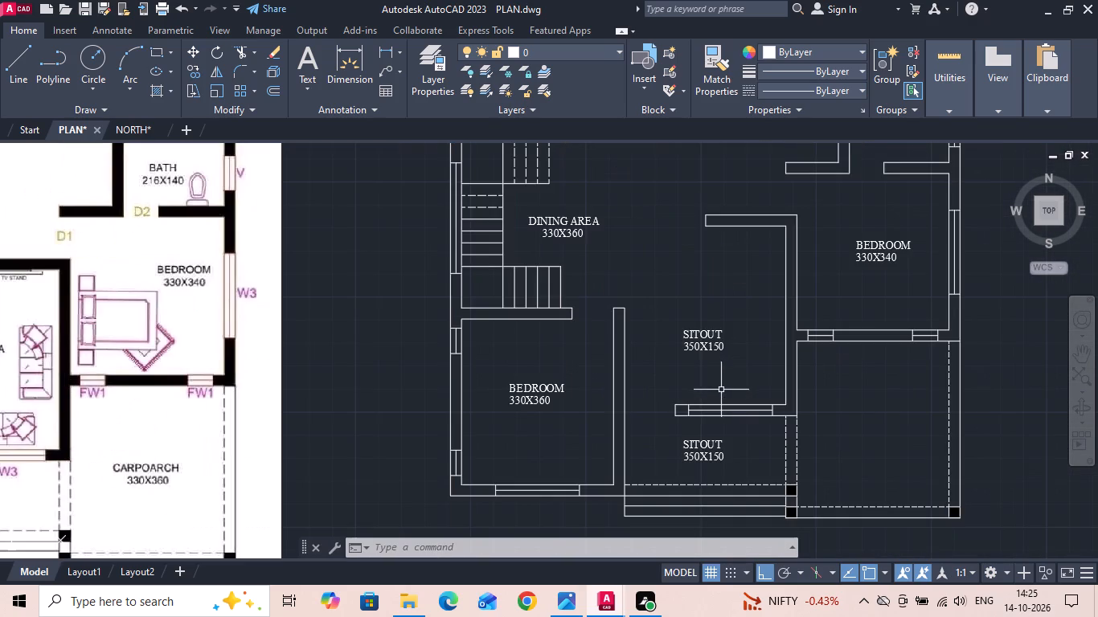
click(714, 340)
right_click(714, 340)
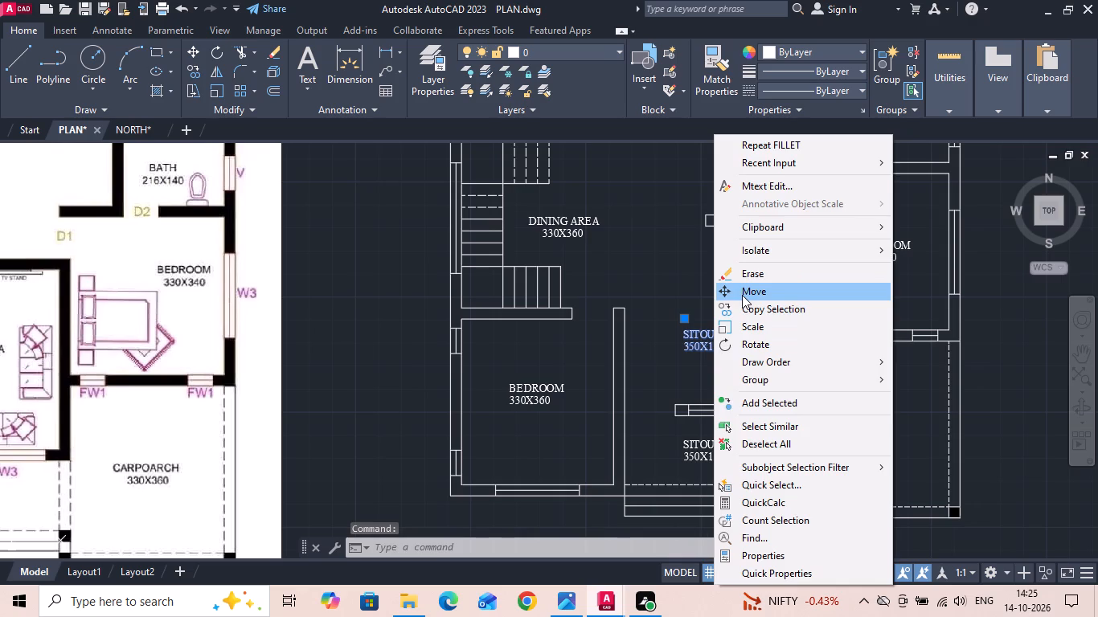
click(742, 295)
click(704, 374)
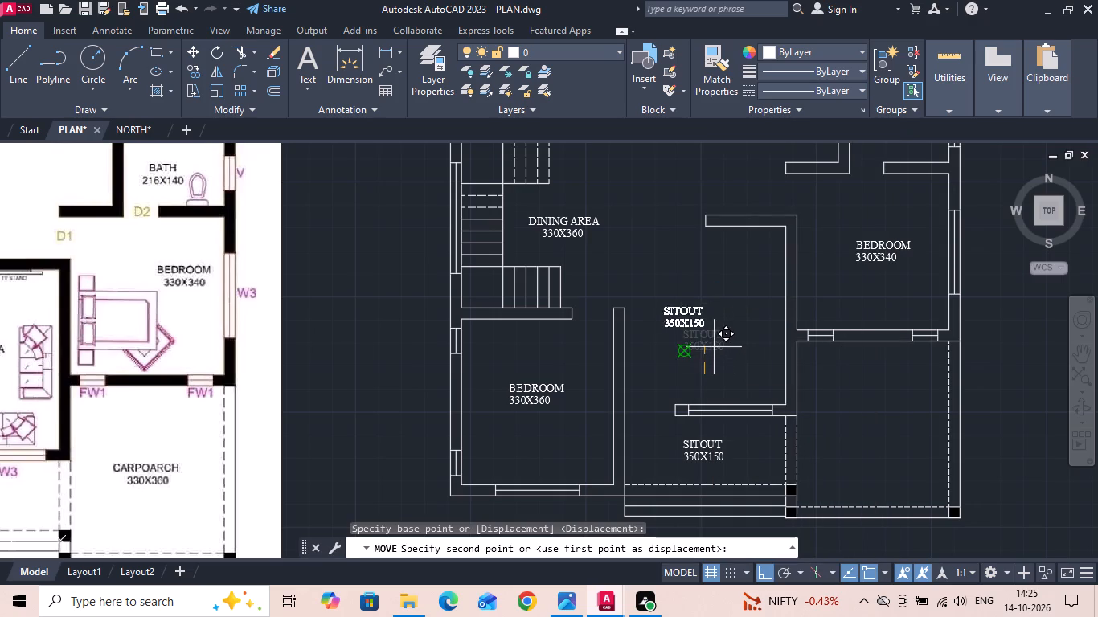
scroll(715, 344, up, 3)
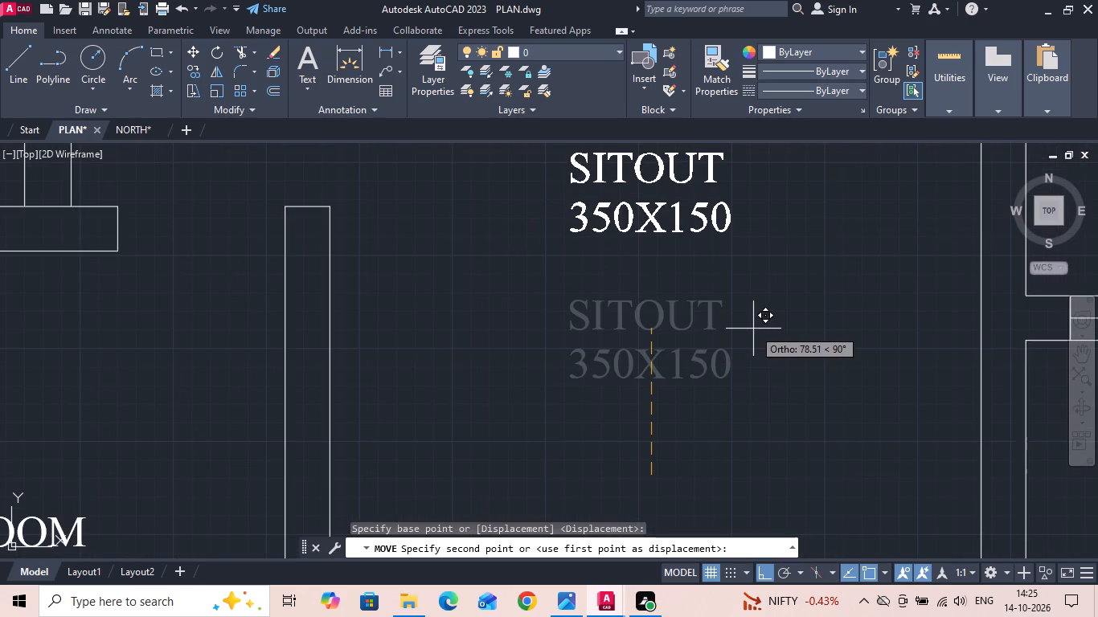
click(770, 344)
Change the size line of the copied label in the living area to 350X388.
scroll(778, 355, down, 3)
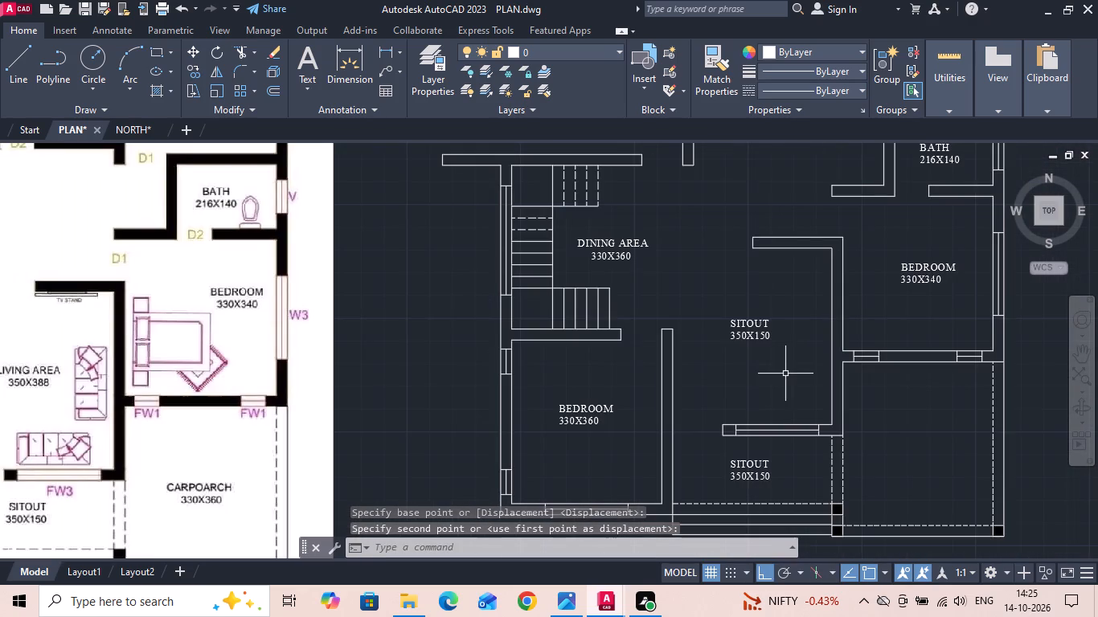
scroll(761, 353, up, 3)
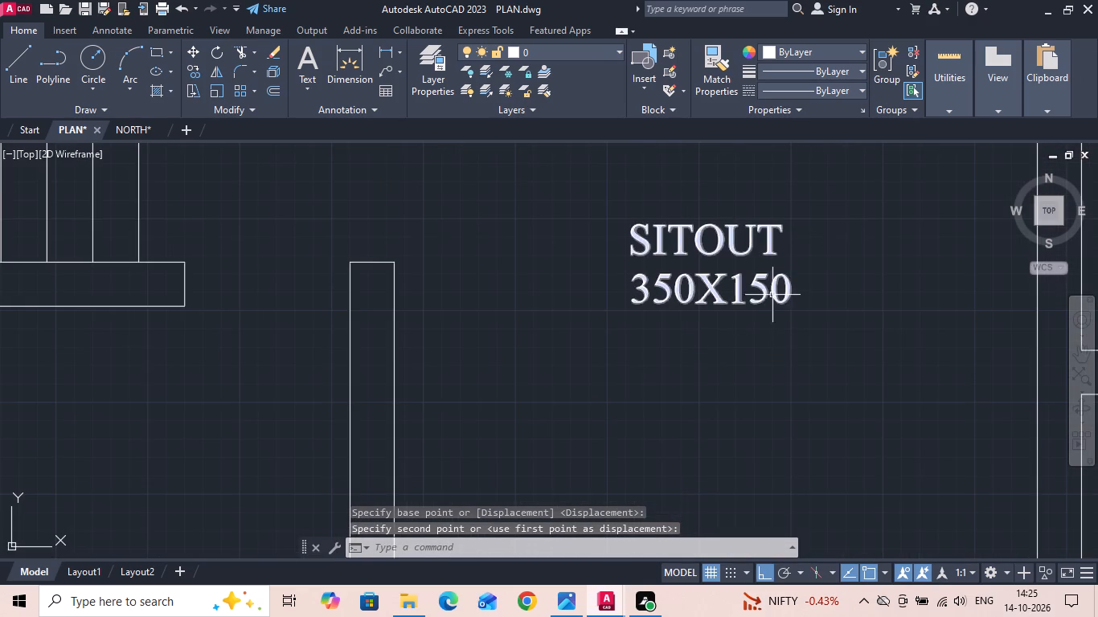
double_click(767, 293)
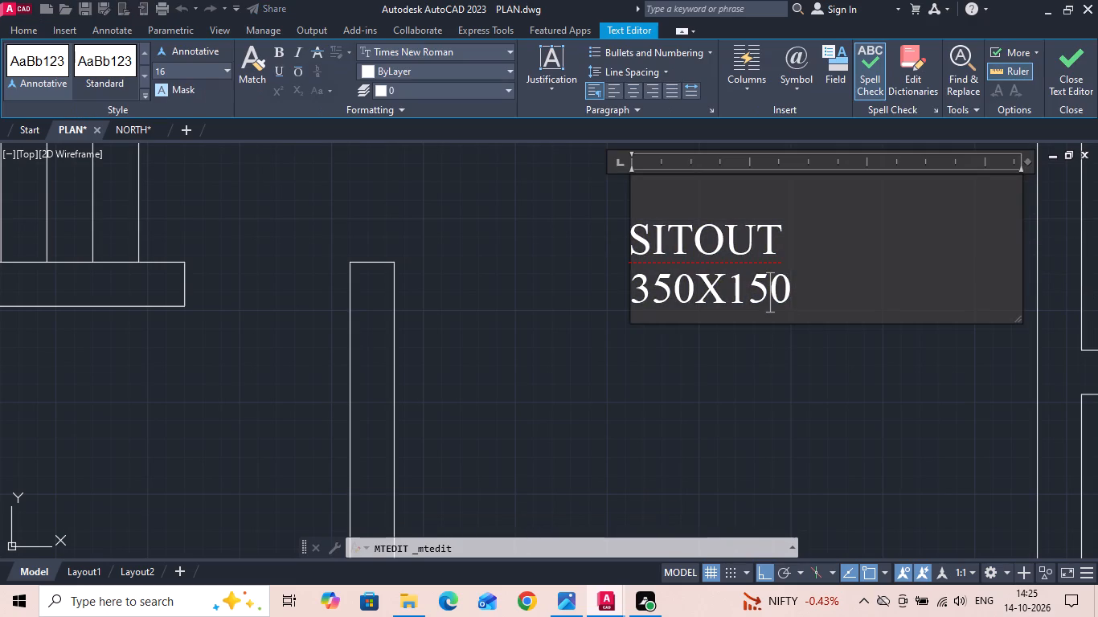
click(784, 285)
key(BackSpace)
key(BackSpace)
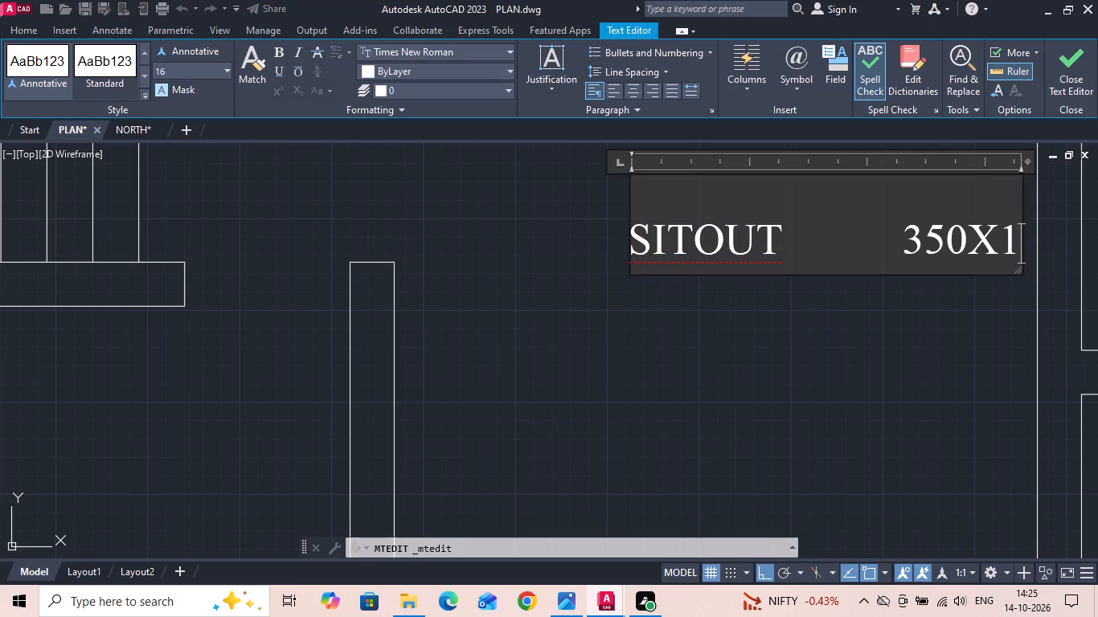
key(BackSpace)
text(388)
Replace the room name in the 350X388 label with LIVING AREA.
drag(788, 244, 511, 262)
key(BackSpace)
scroll(669, 295, down, 4)
scroll(697, 300, up, 3)
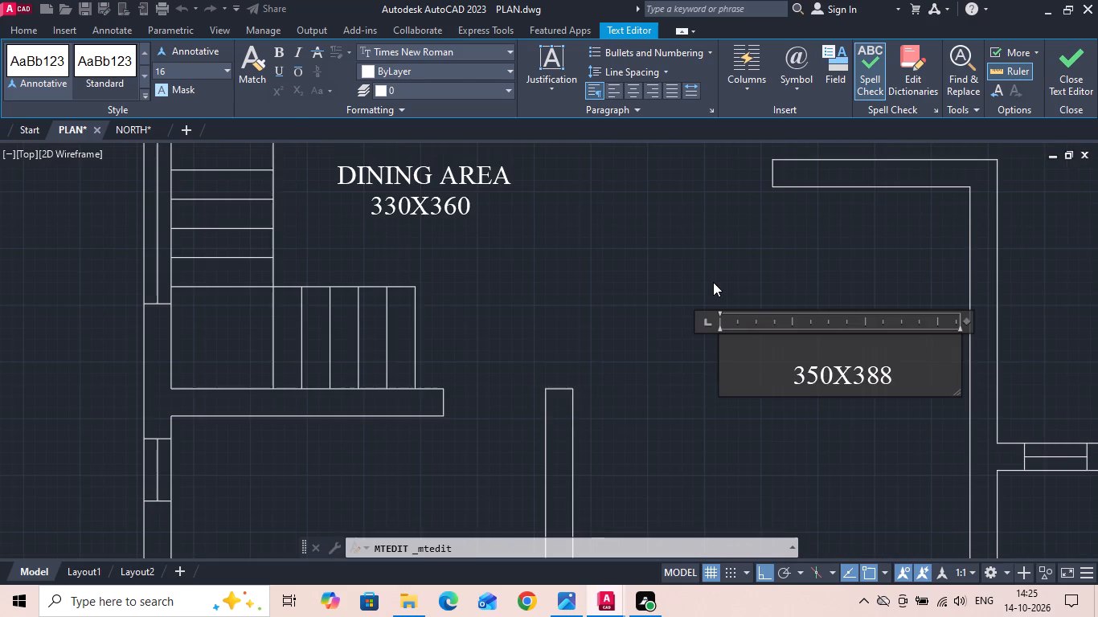
text(LIVING)
key(space)
text(AREA)
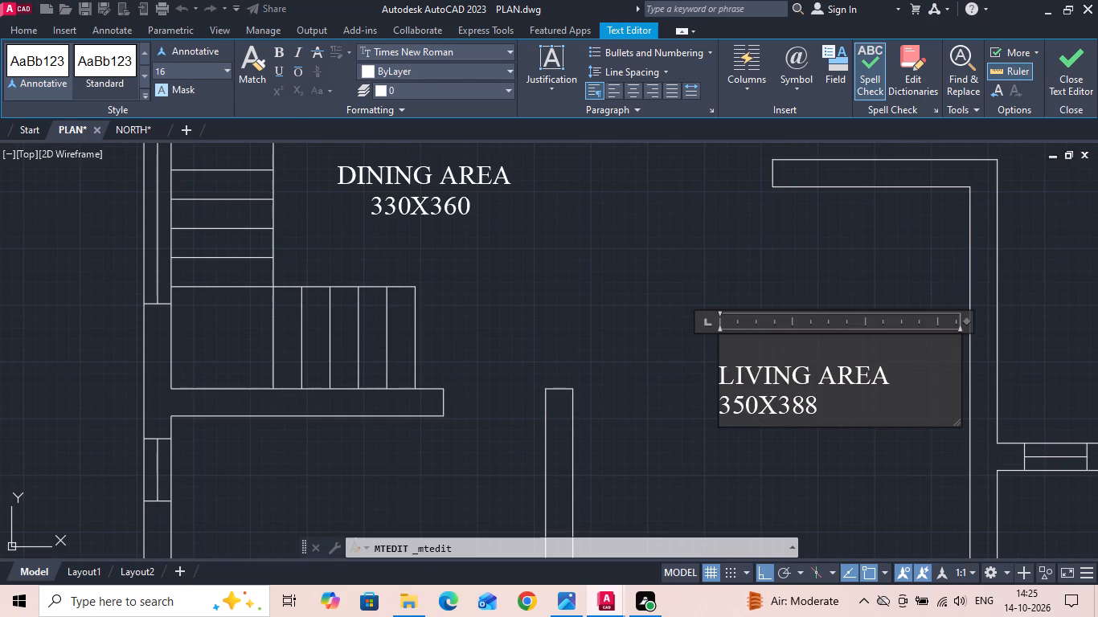
Try to indent the size line of the LIVING AREA label with two spaces and finish the text edit.
scroll(738, 419, down, 2)
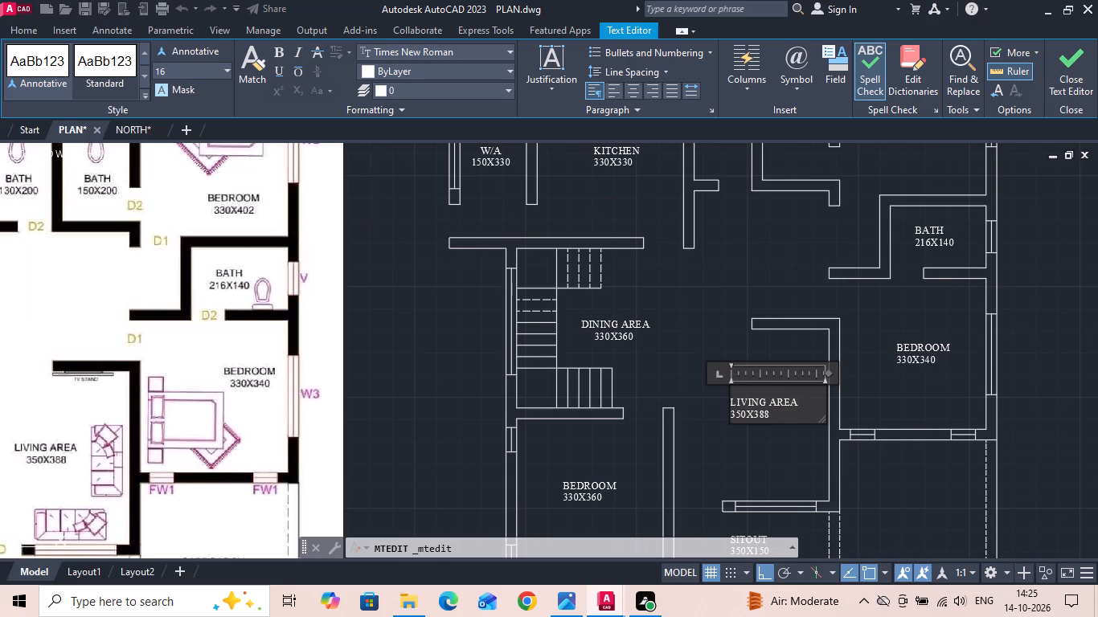
scroll(727, 417, up, 1)
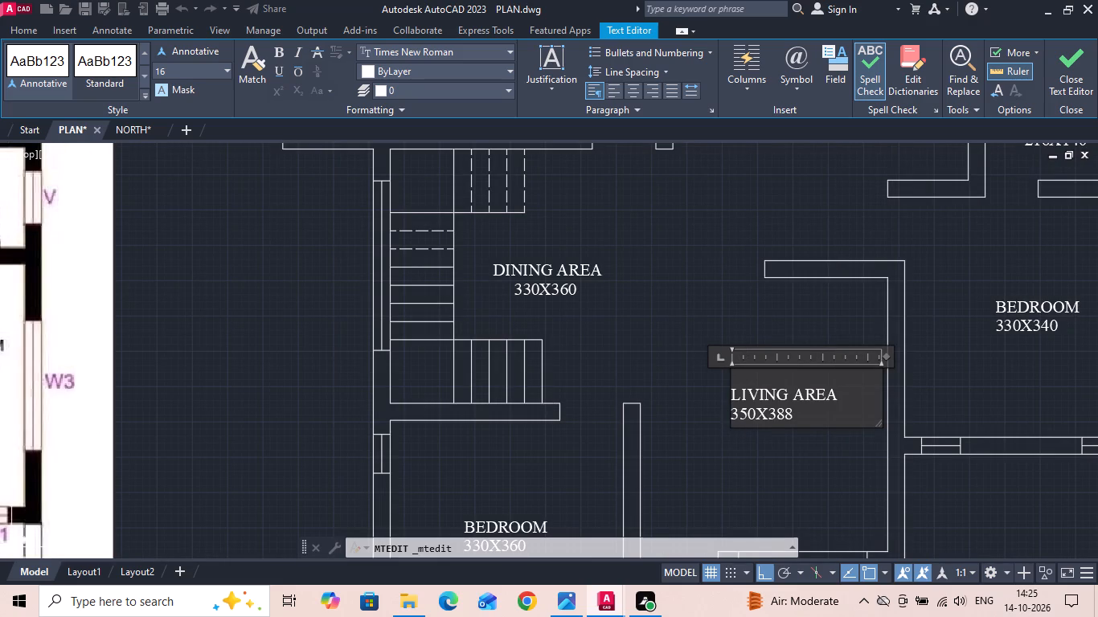
click(734, 411)
key(space)
key(space)
click(724, 441)
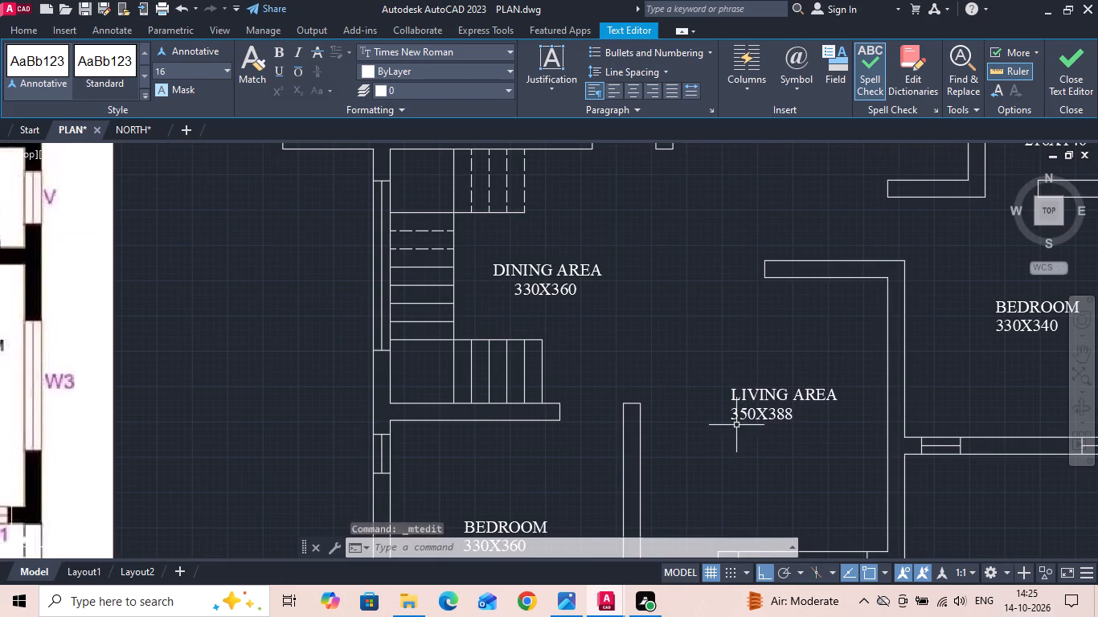
Move the LIVING AREA label slightly left to centre it in the room.
click(766, 407)
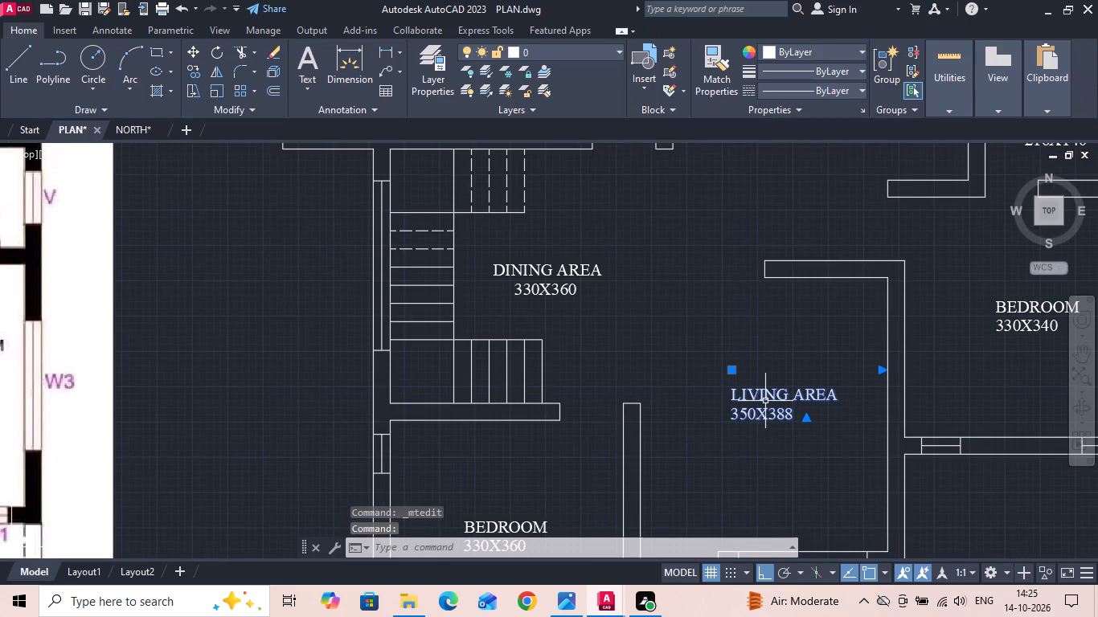
right_click(765, 400)
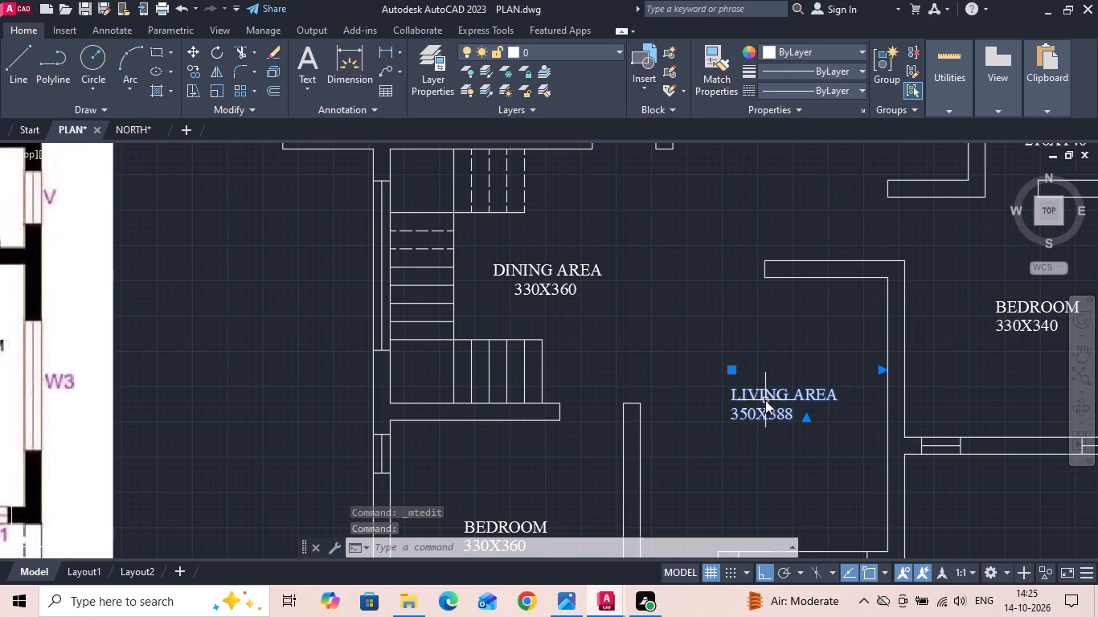
click(809, 297)
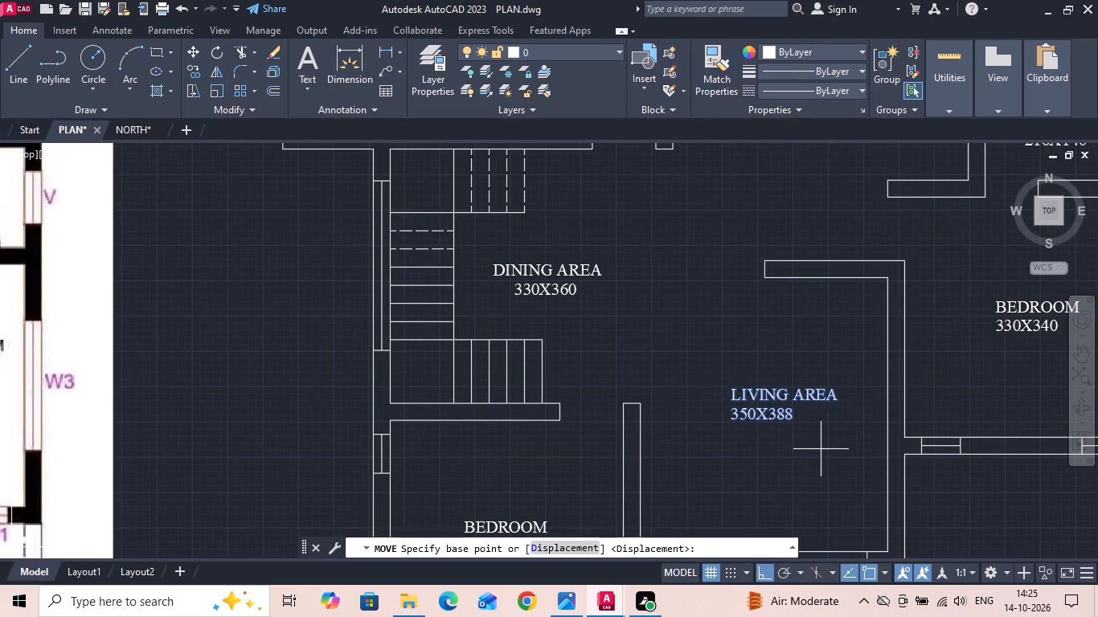
click(822, 455)
click(806, 452)
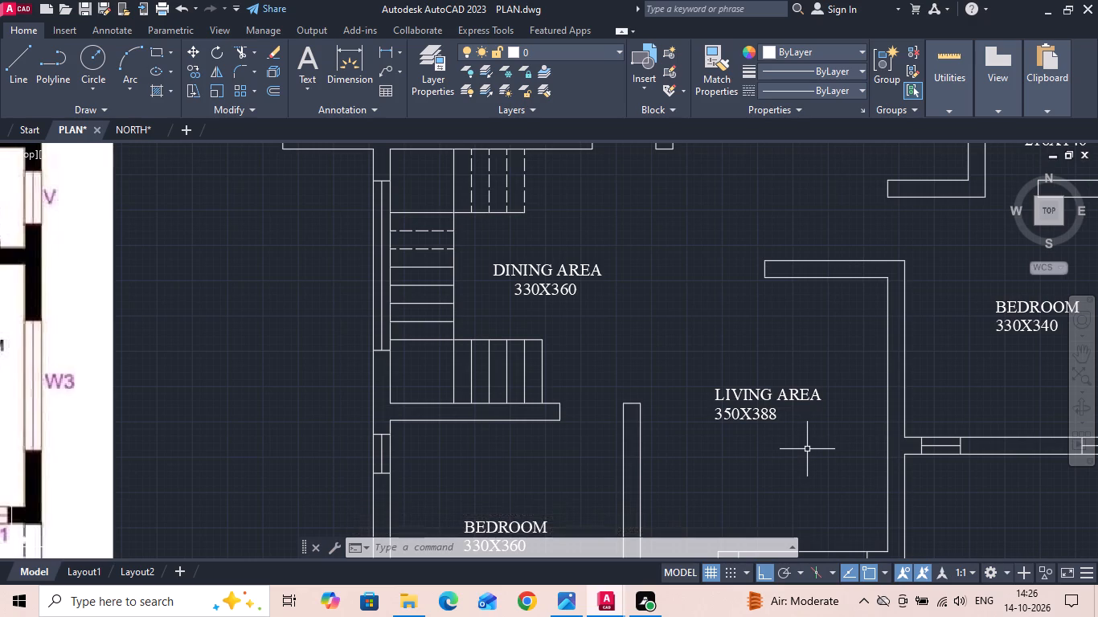
Measure the depths of the two sitout entrance steps in the plan using linear dimensions, without placing them.
scroll(807, 449, down, 1)
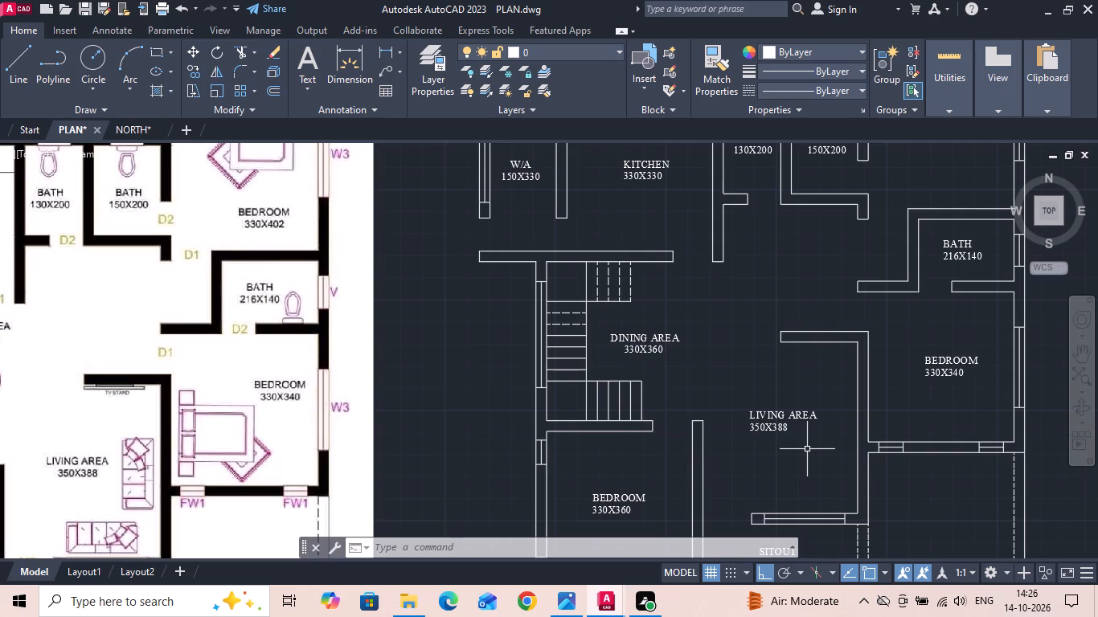
scroll(806, 448, down, 1)
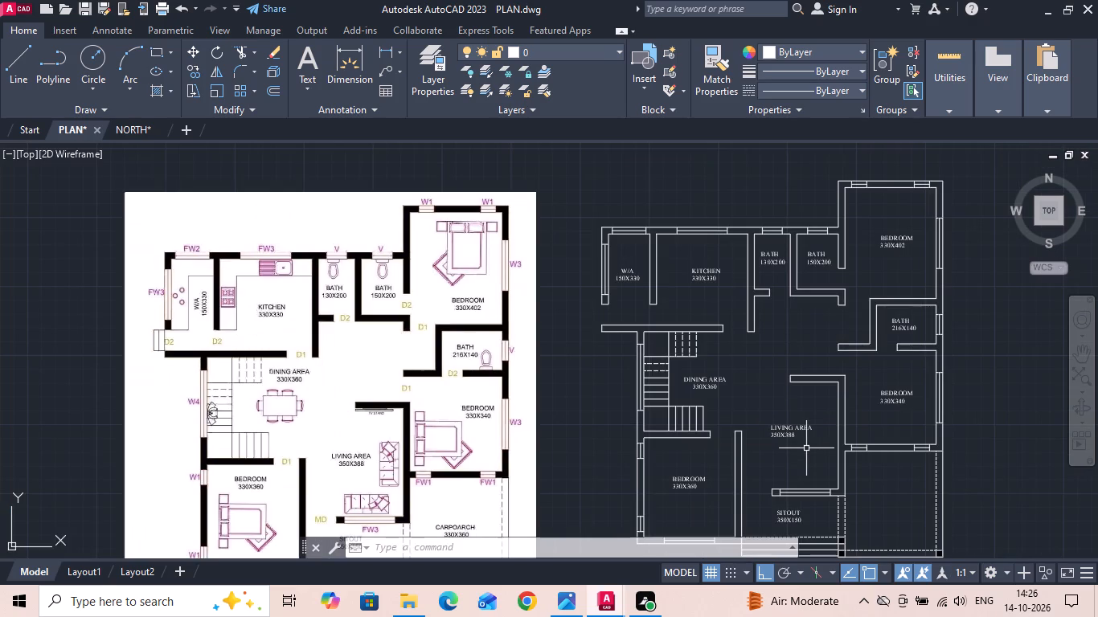
middle_drag(804, 446, 817, 370)
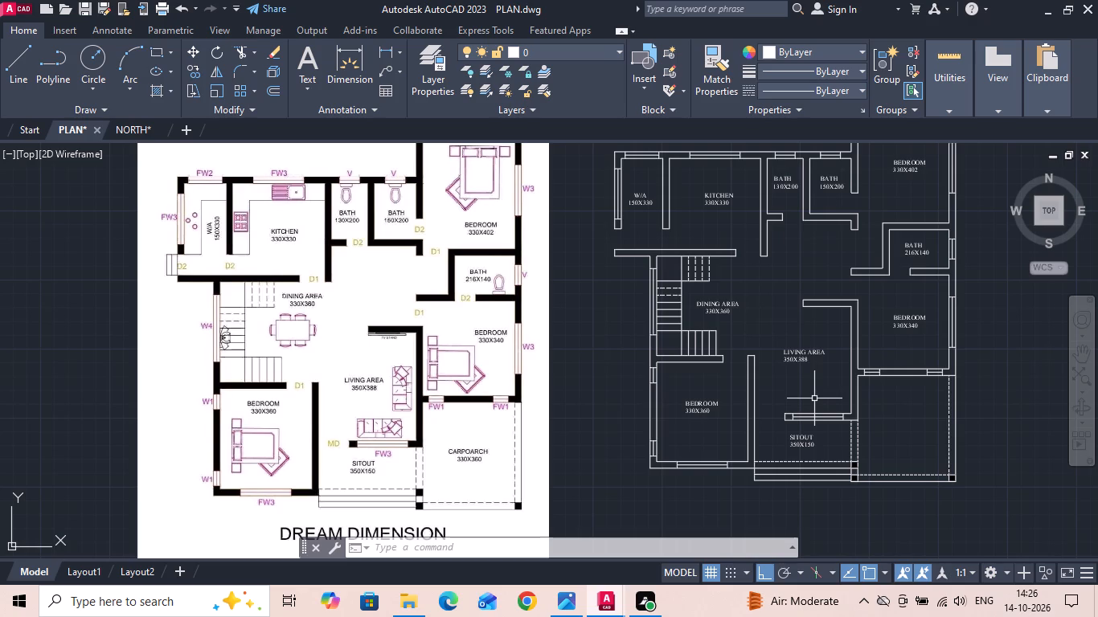
scroll(811, 471, up, 4)
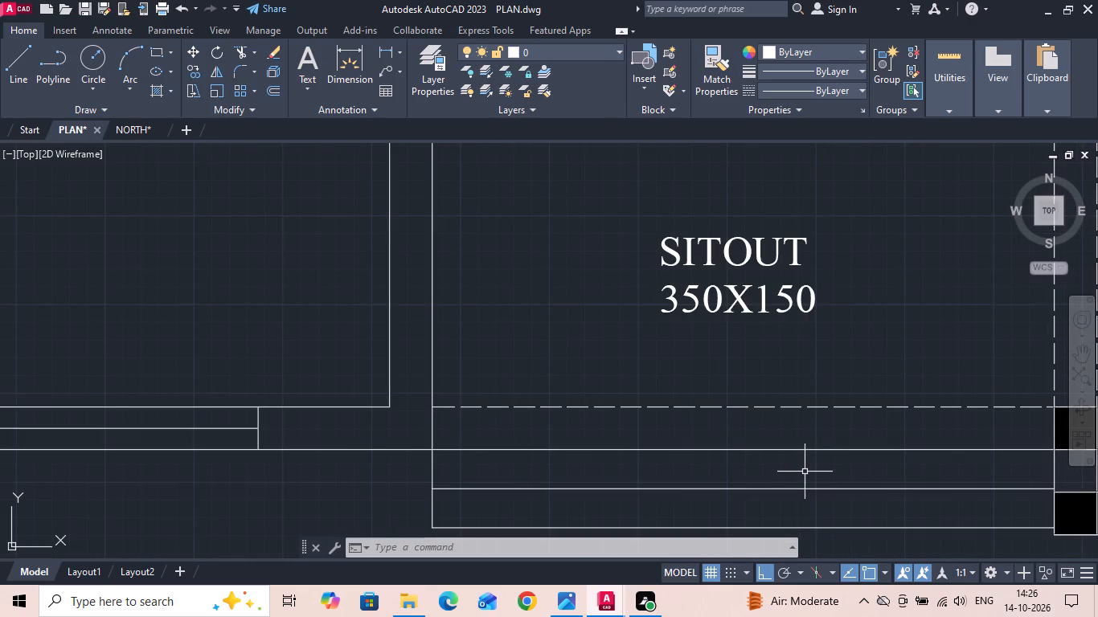
key(space)
key(Escape)
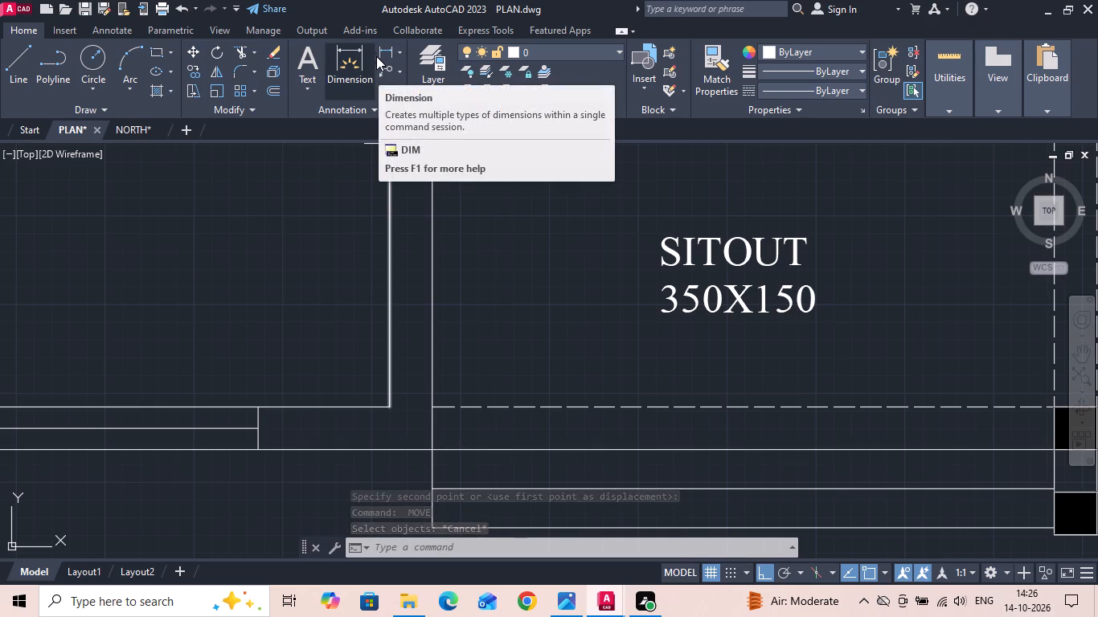
click(384, 43)
middle_drag(460, 289, 447, 227)
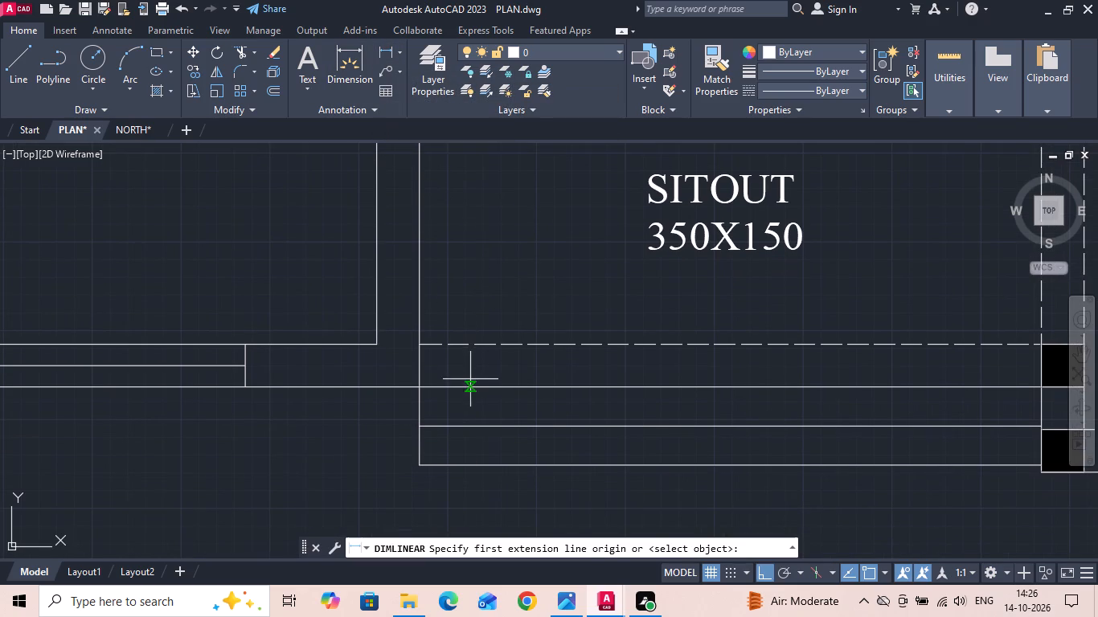
drag(470, 380, 467, 394)
click(465, 427)
key(Escape)
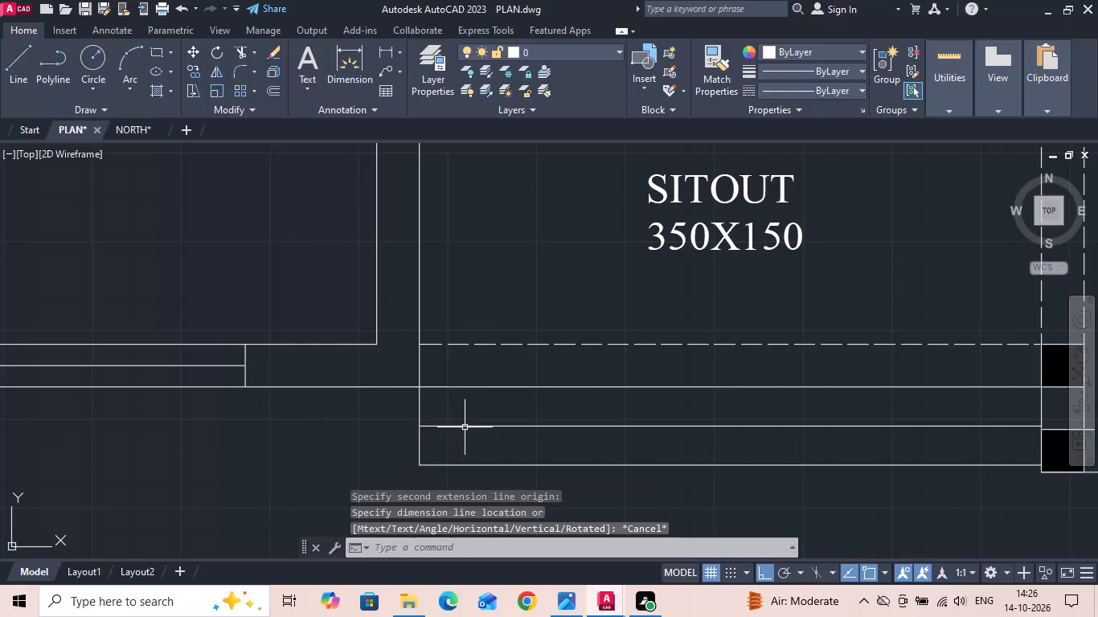
key(space)
click(465, 427)
click(469, 464)
key(Escape)
Compare the sitout steps with the reference image and measure one tread of its lower staircase flight.
scroll(494, 433, down, 1)
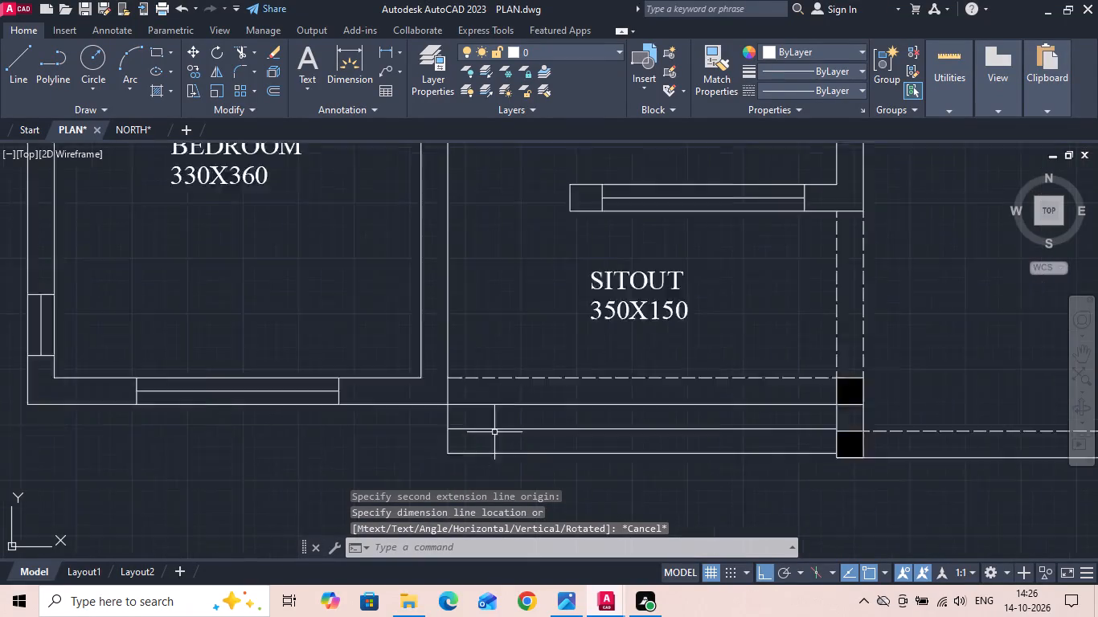
scroll(497, 428, down, 2)
middle_drag(281, 325, 762, 307)
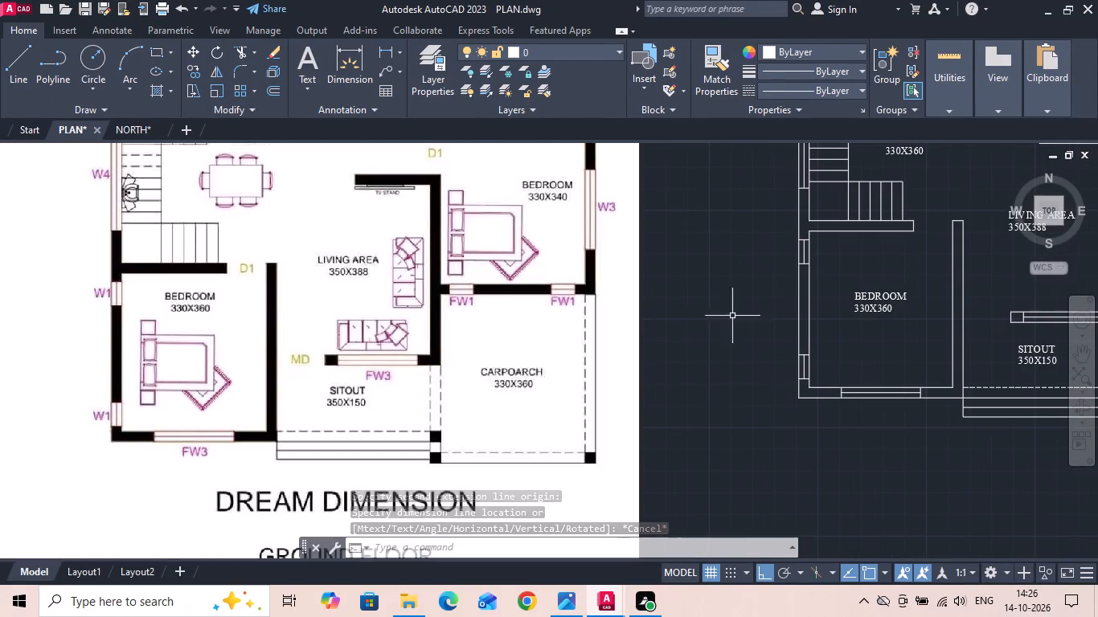
scroll(367, 474, up, 2)
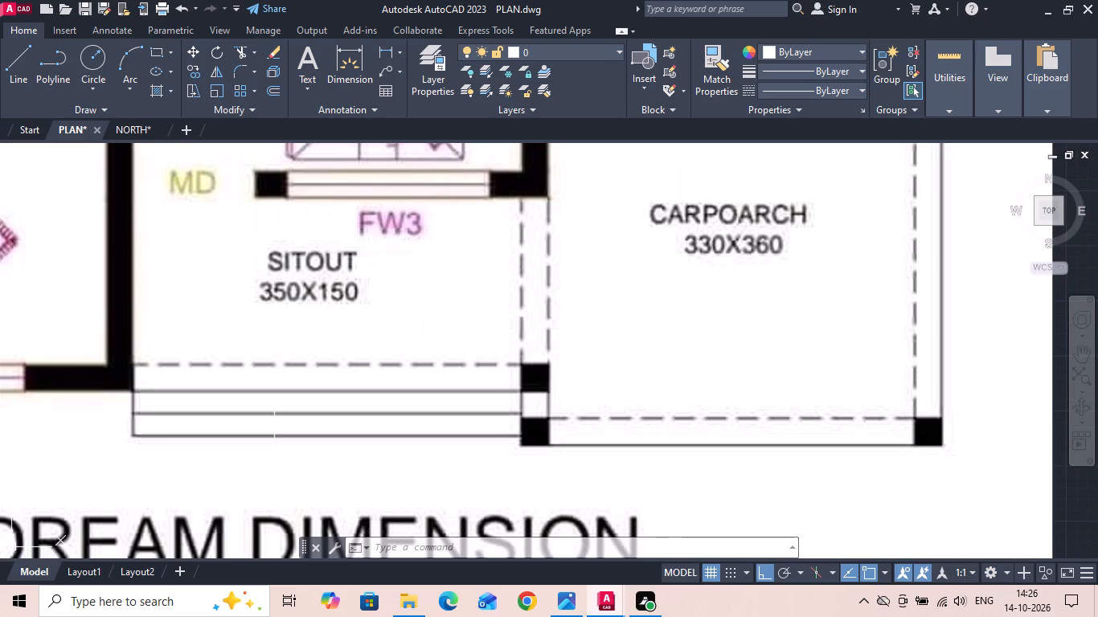
middle_drag(241, 411, 377, 312)
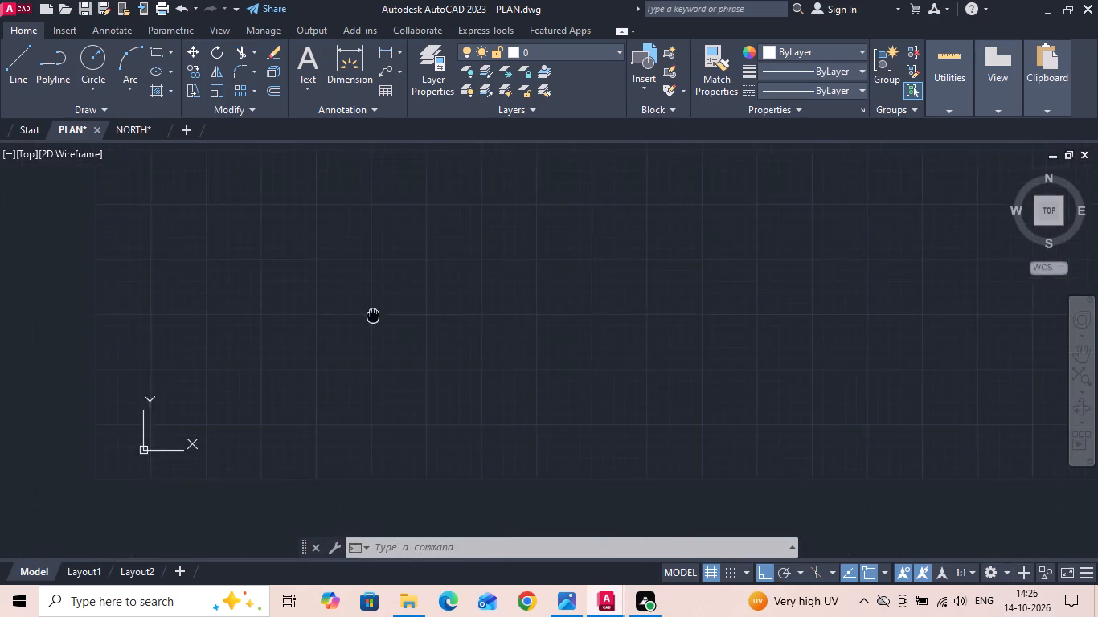
middle_drag(377, 312, 379, 311)
scroll(499, 407, down, 4)
scroll(422, 312, up, 2)
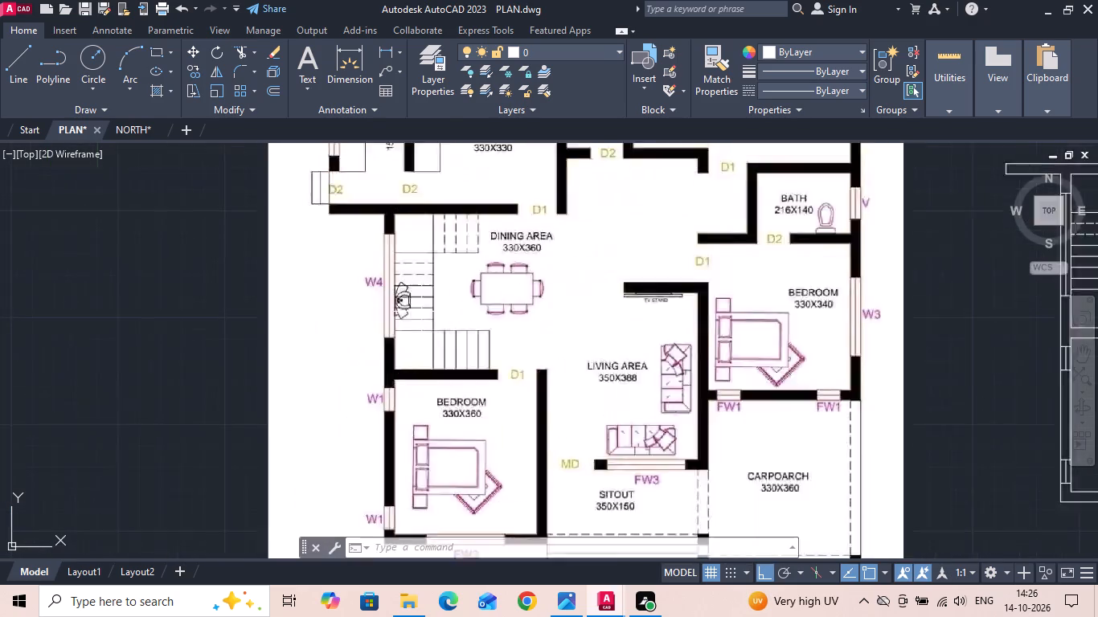
scroll(421, 312, up, 3)
key(space)
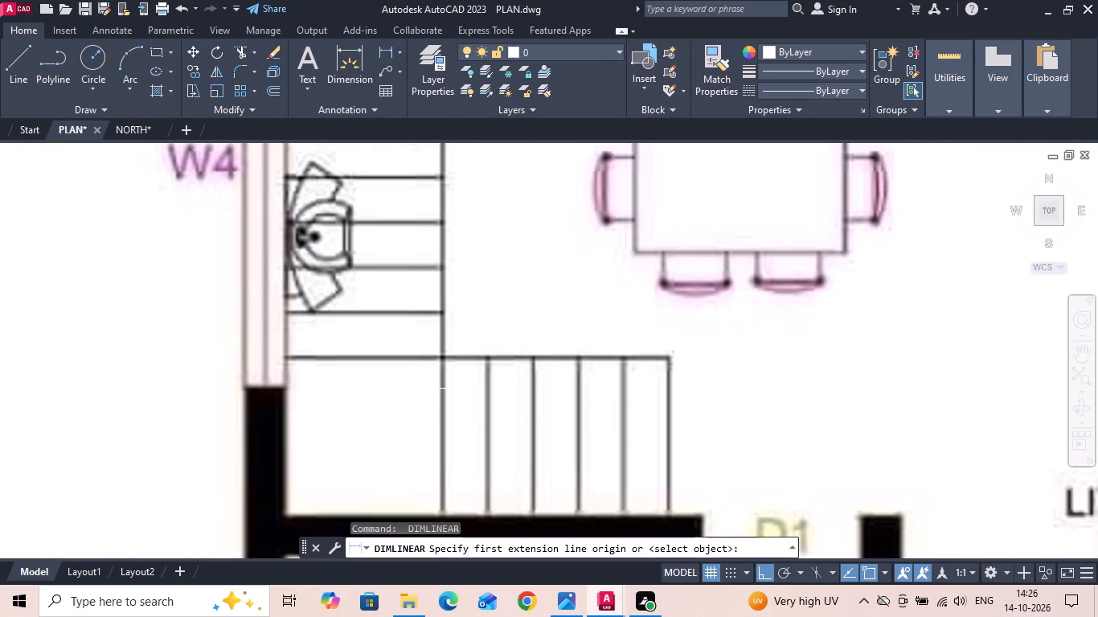
click(441, 383)
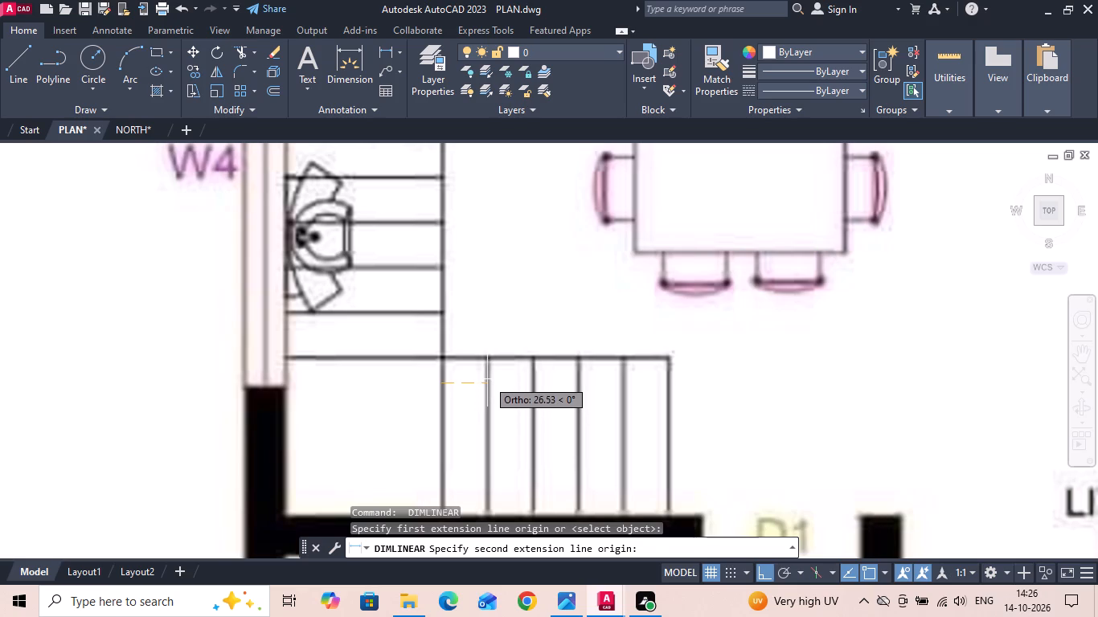
key(Escape)
Measure the tread width of the outside steps at the W/A door D2 in the reference image.
scroll(567, 425, down, 3)
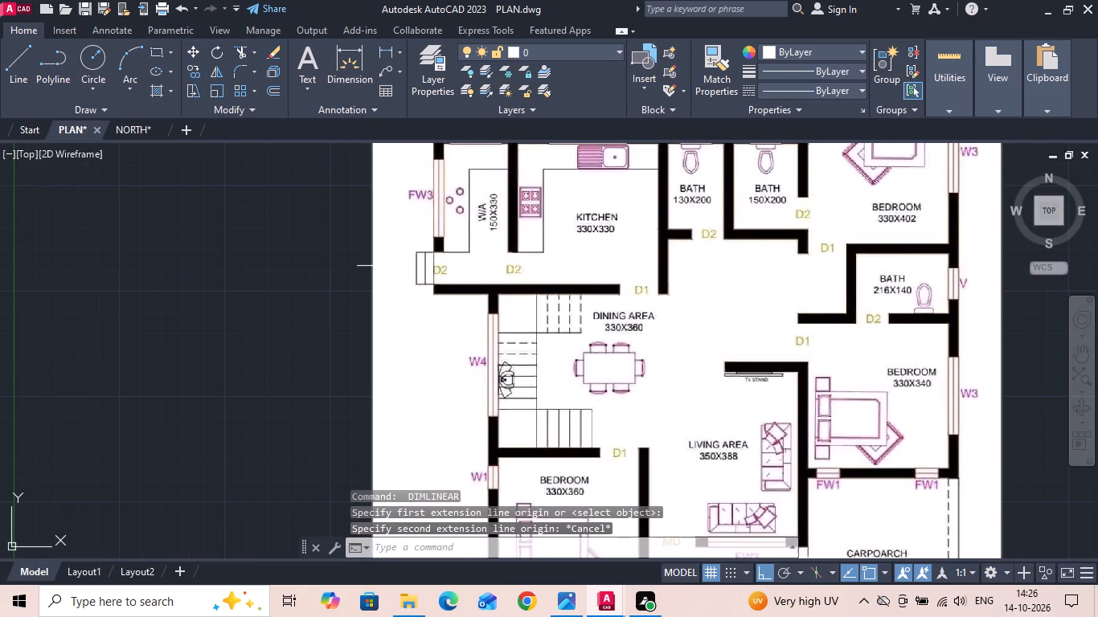
scroll(436, 267, up, 3)
key(space)
scroll(374, 258, up, 1)
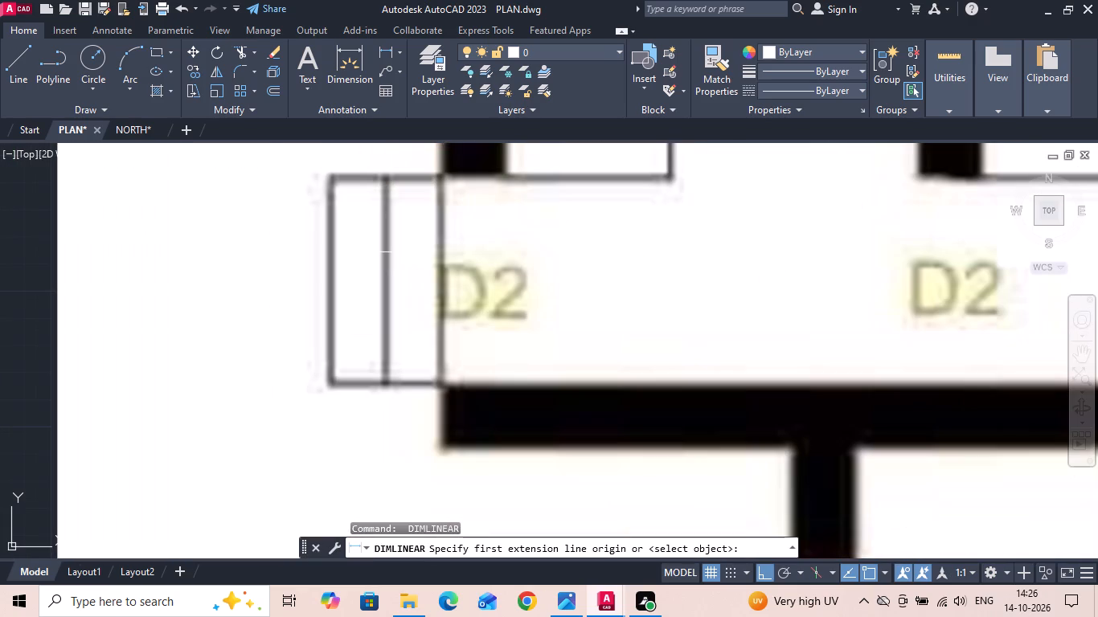
click(384, 240)
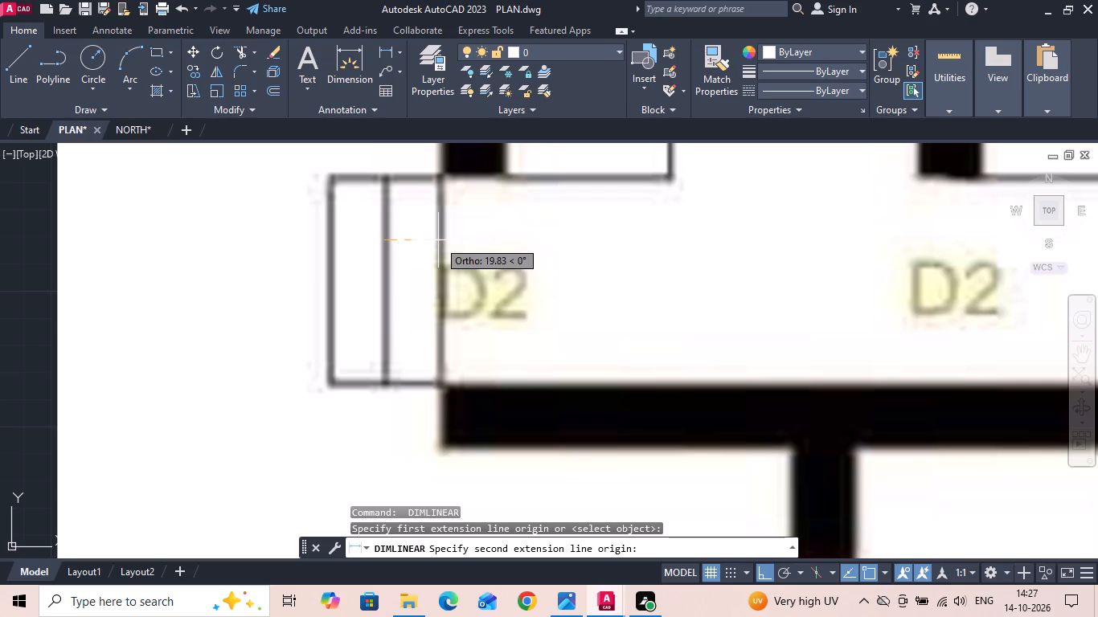
key(Escape)
Copy the short end line of the wall below W/A outward to the west at distances of 22 and 44.
scroll(355, 242, down, 5)
scroll(760, 219, up, 3)
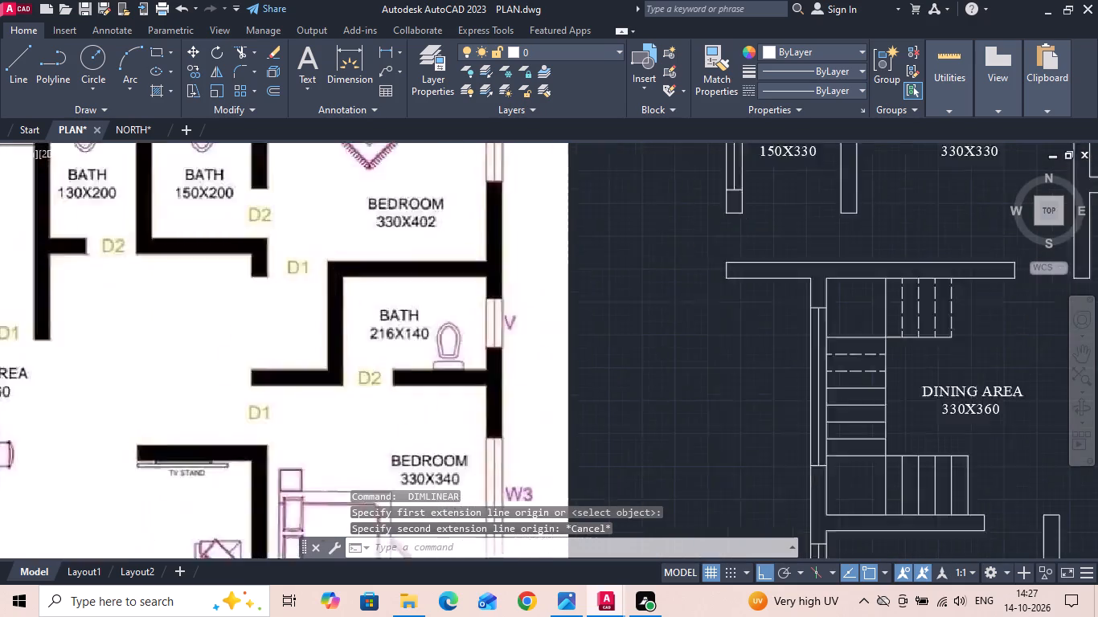
scroll(719, 224, up, 1)
middle_drag(713, 231, 693, 295)
drag(683, 243, 628, 247)
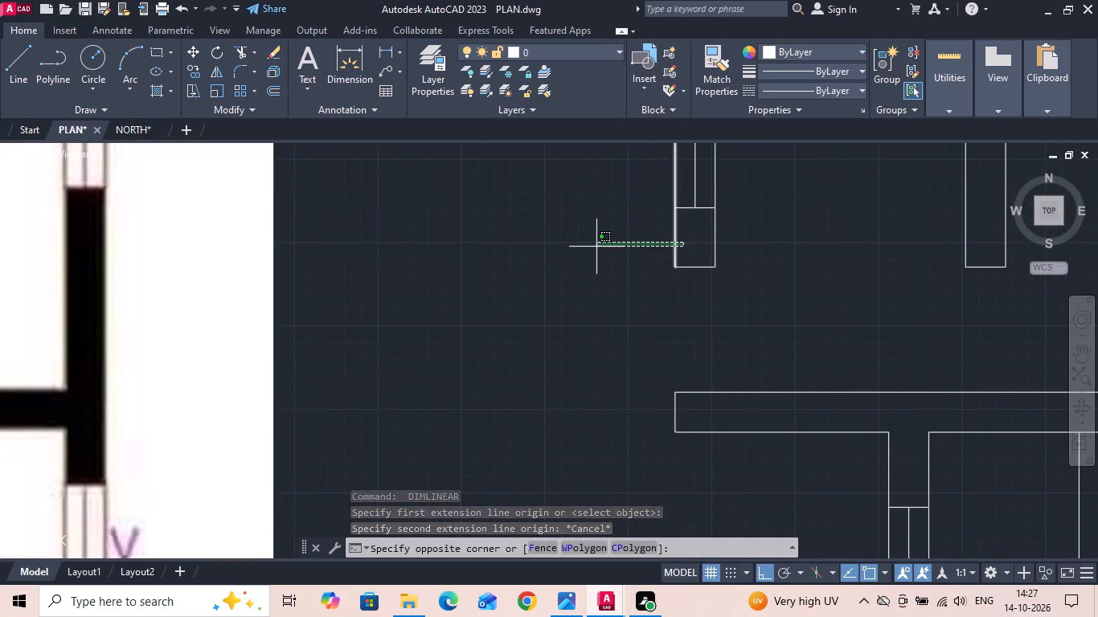
click(596, 247)
key(Escape)
click(691, 410)
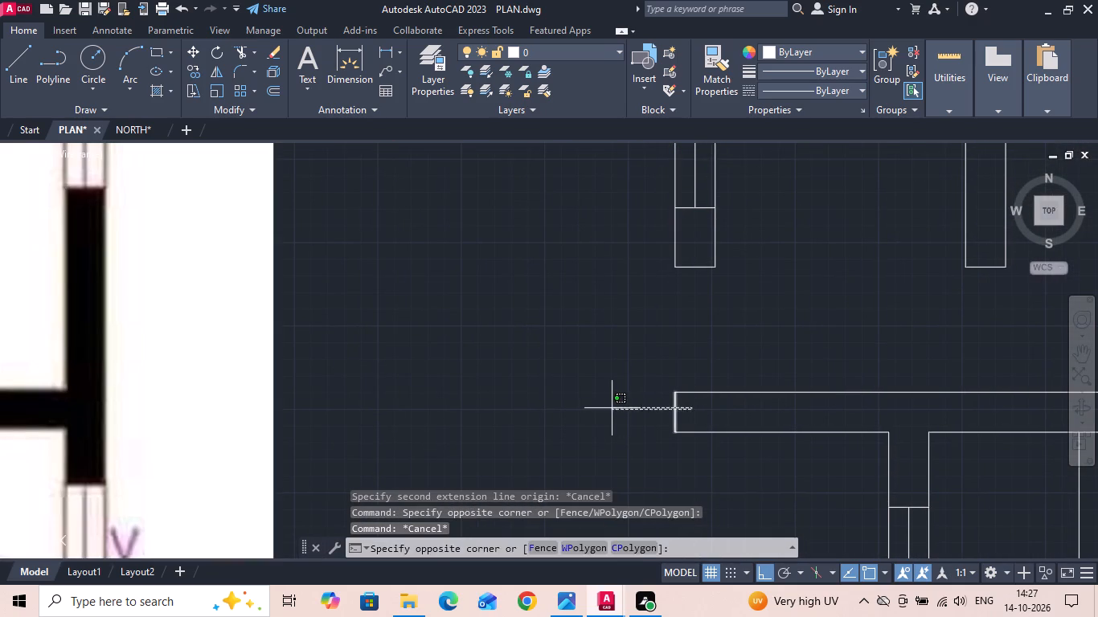
click(611, 408)
right_click(611, 408)
click(639, 300)
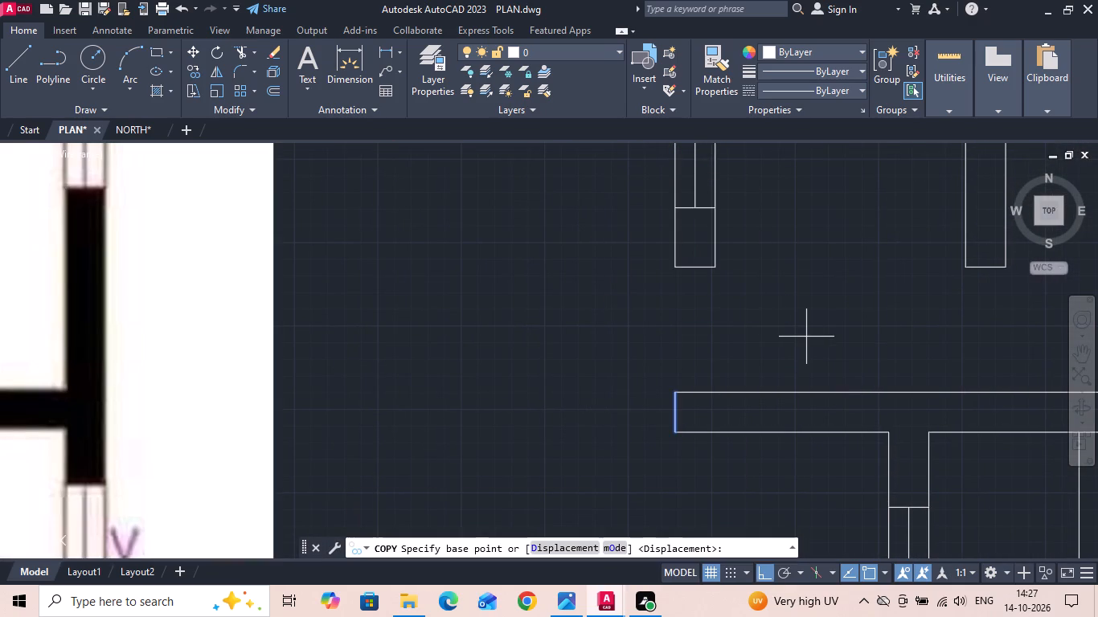
drag(831, 323, 717, 338)
text(22)
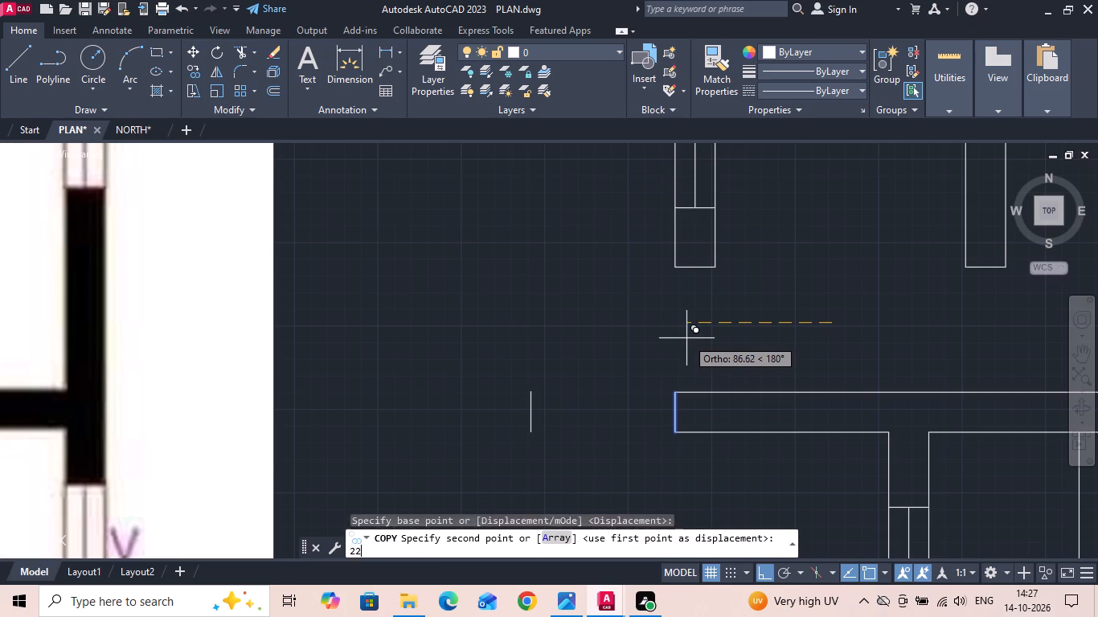
key(Return)
text(44)
key(Return)
key(Escape)
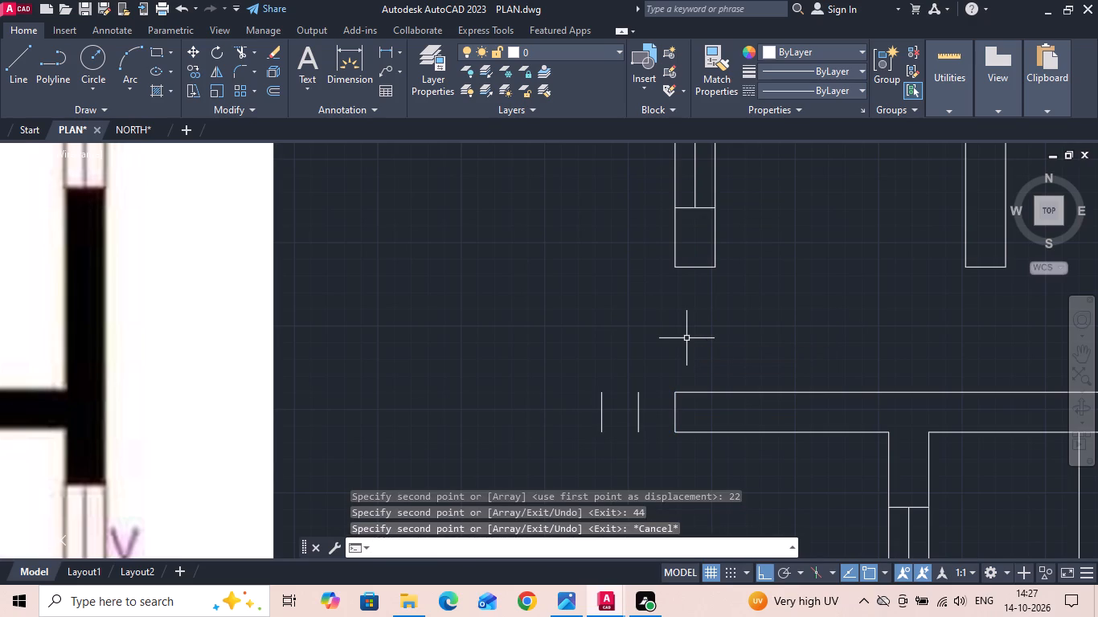
Extend the upper line of the wall below W/A westward across both copied step lines.
text(EX)
key(space)
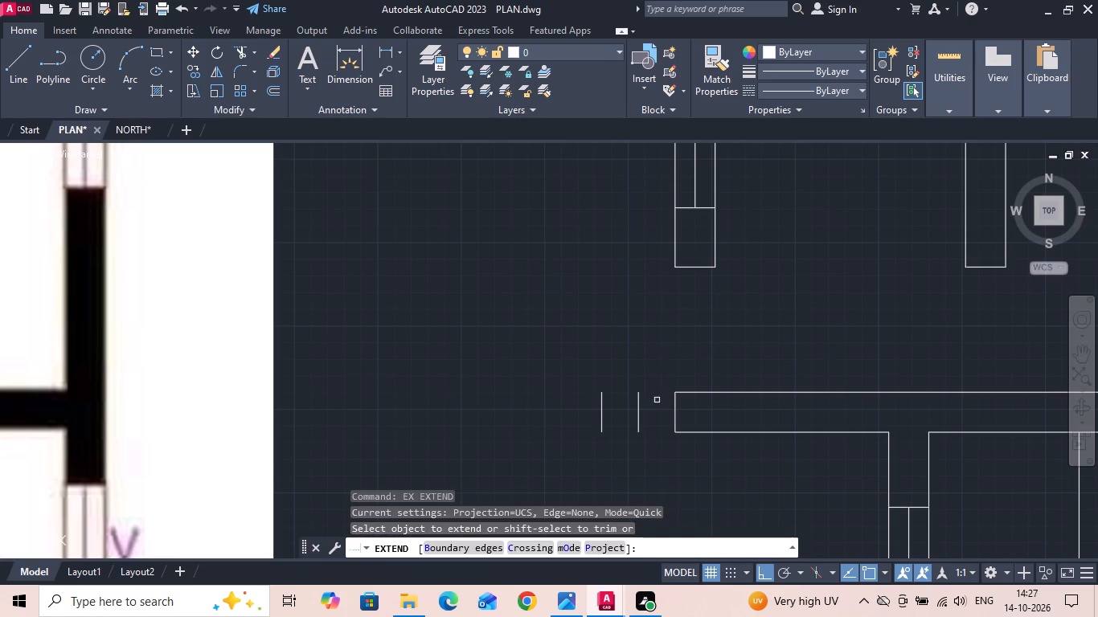
scroll(691, 427, down, 3)
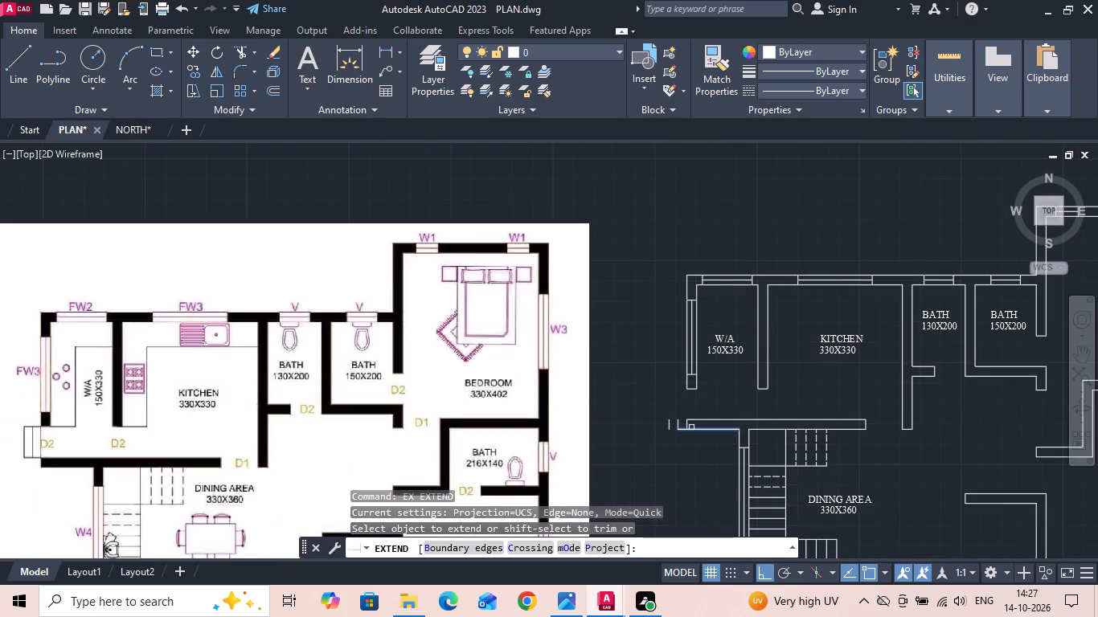
scroll(690, 428, up, 1)
click(692, 416)
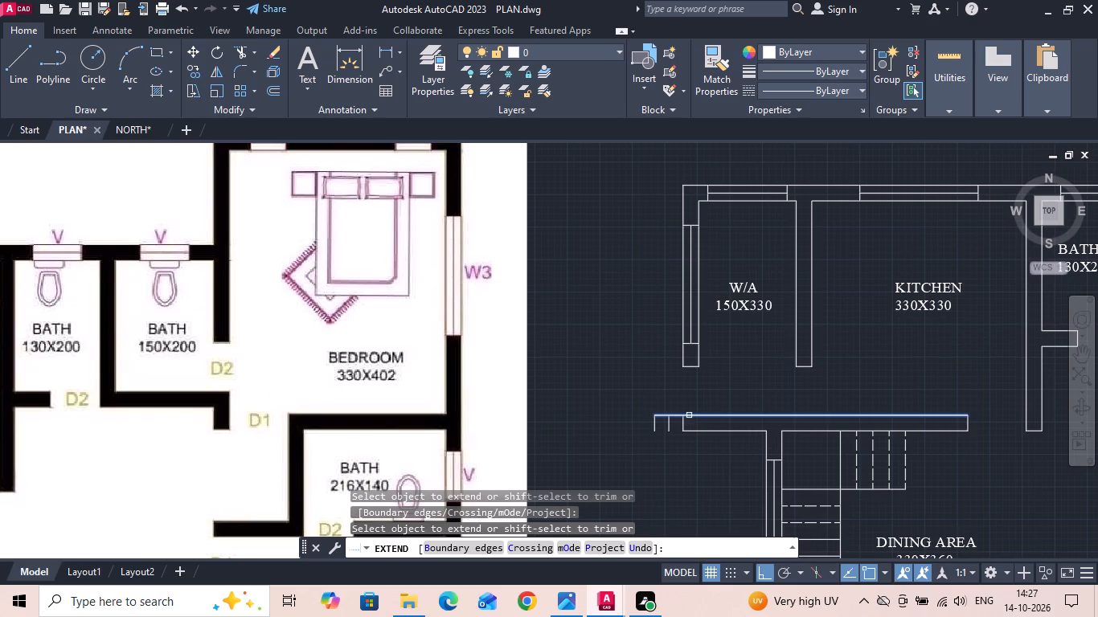
click(680, 415)
key(Escape)
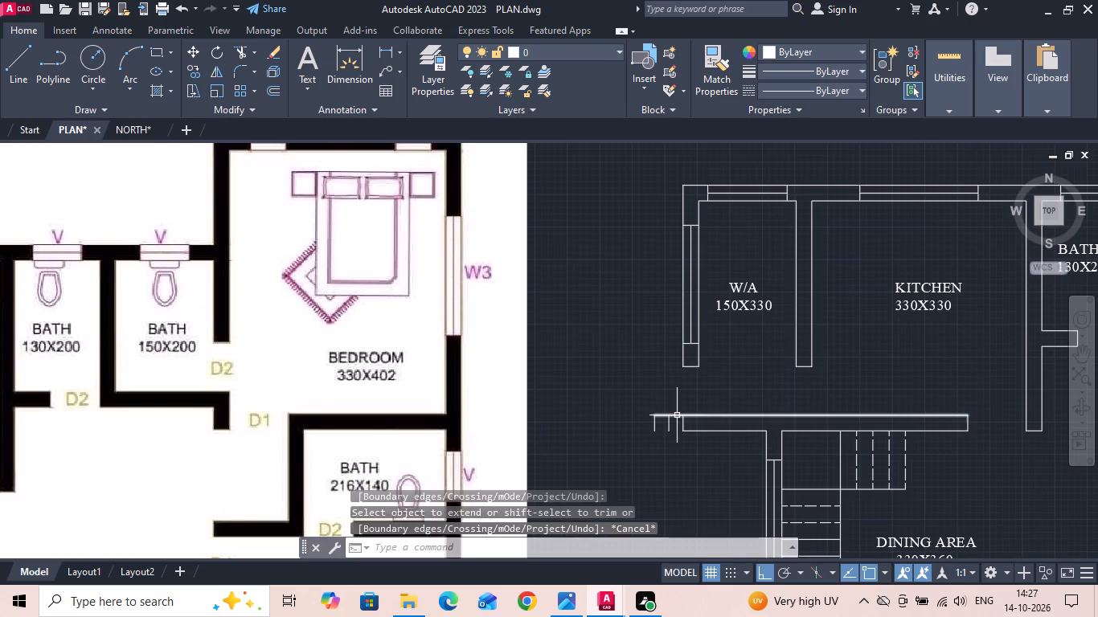
Stretch the upper ends of both copied step lines upward past the bottom edge of the W/A outer wall.
scroll(674, 415, up, 2)
drag(670, 437, 651, 439)
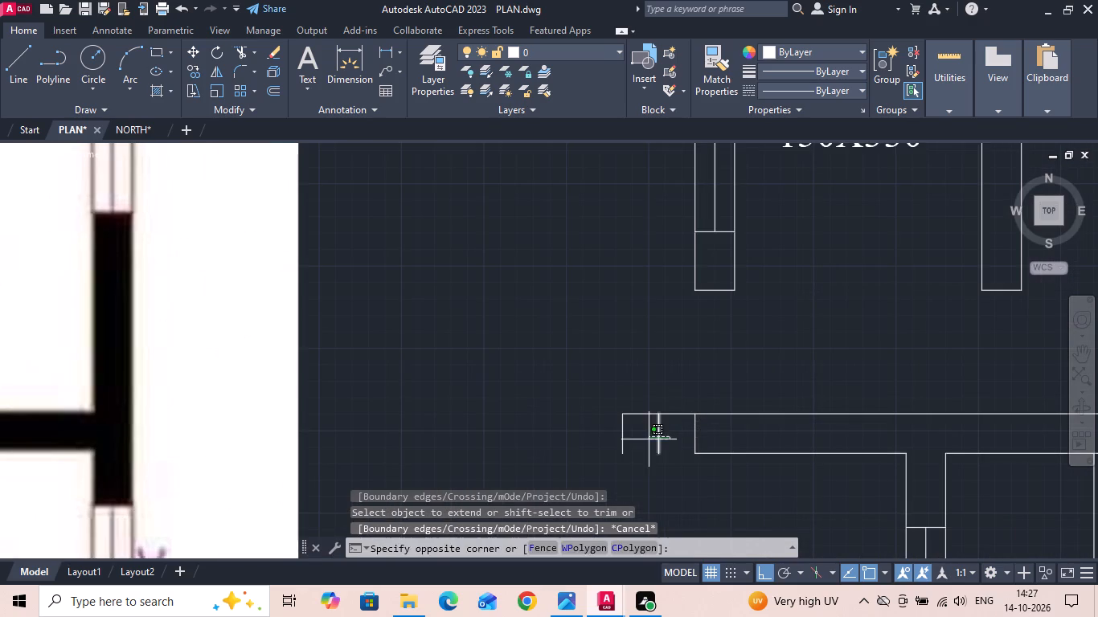
click(647, 439)
click(656, 415)
click(649, 249)
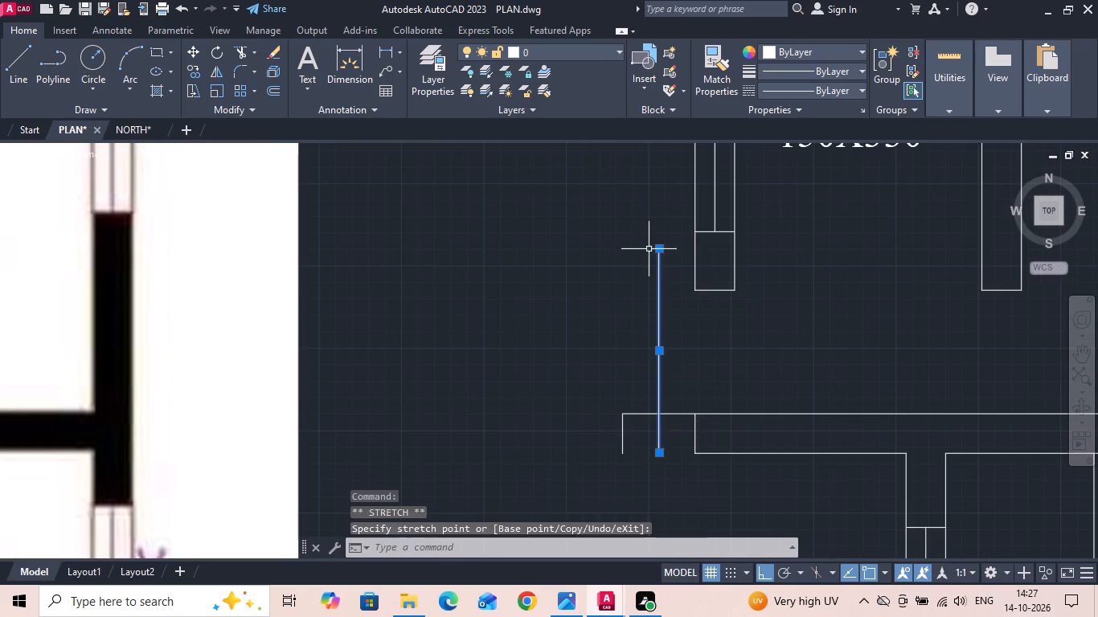
key(Escape)
click(628, 436)
click(605, 433)
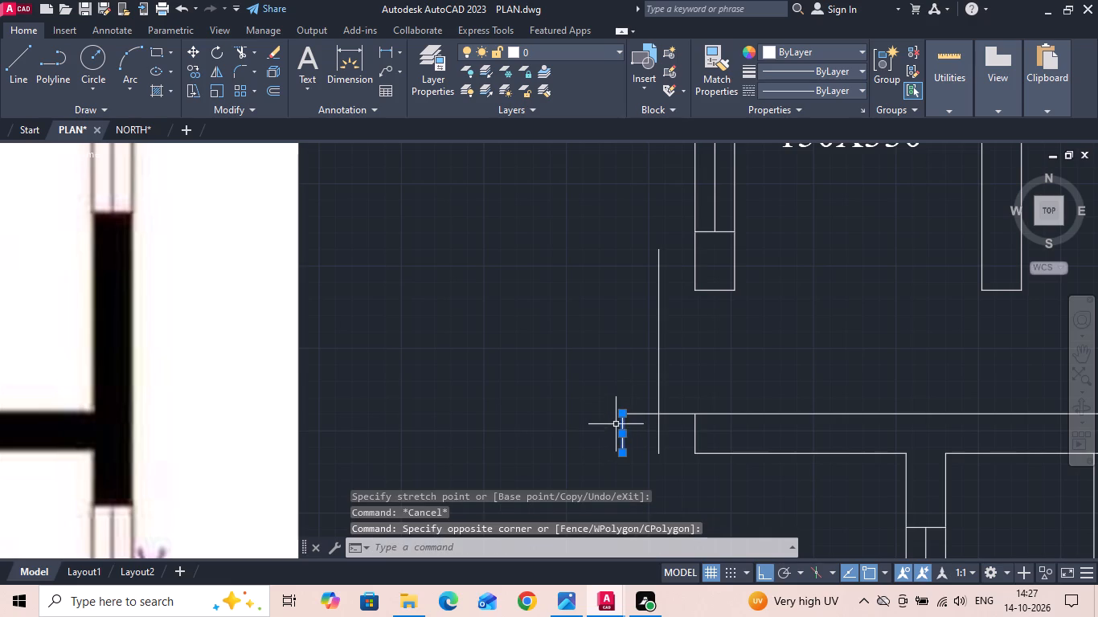
drag(621, 414, 618, 390)
click(613, 285)
key(Escape)
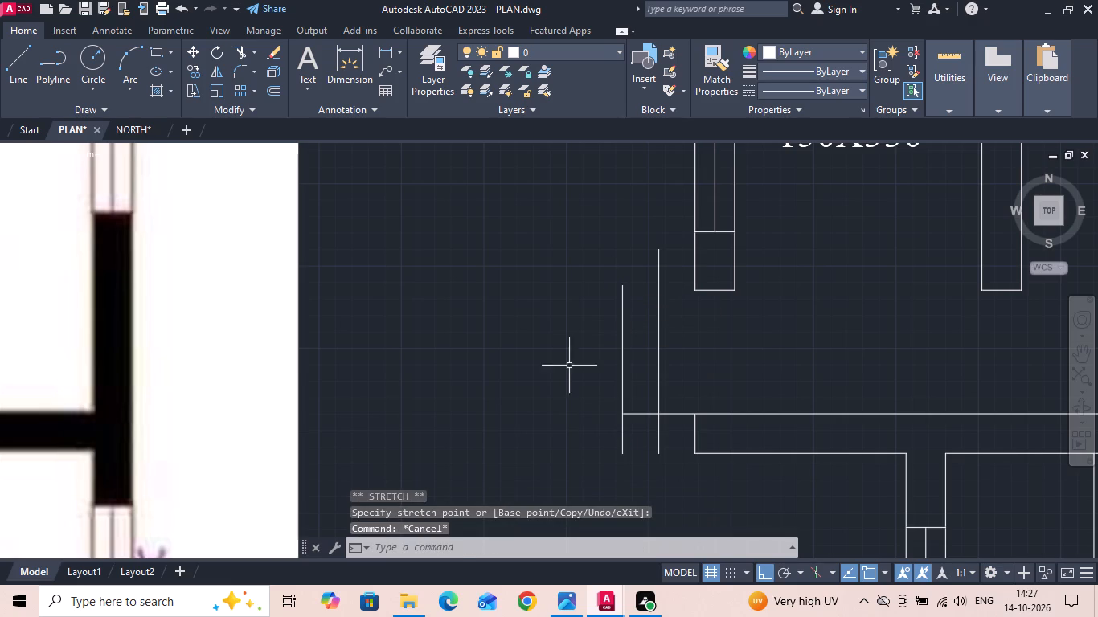
Extend the bottom end line of the W/A outer wall westward to the outermost step line.
text(EX)
key(space)
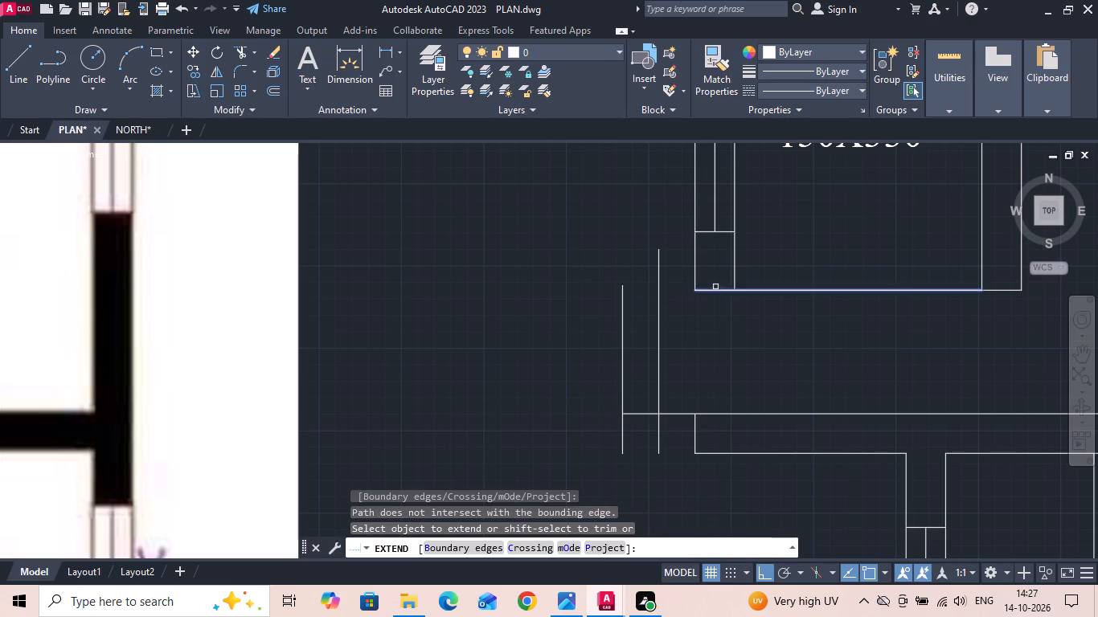
click(702, 292)
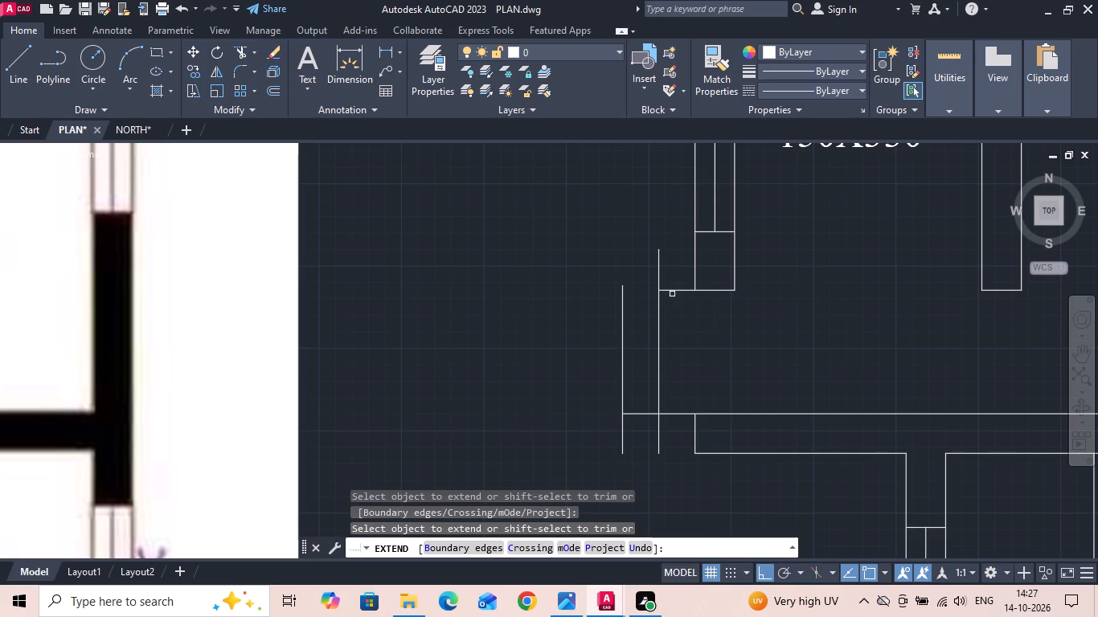
click(671, 294)
click(671, 278)
key(Escape)
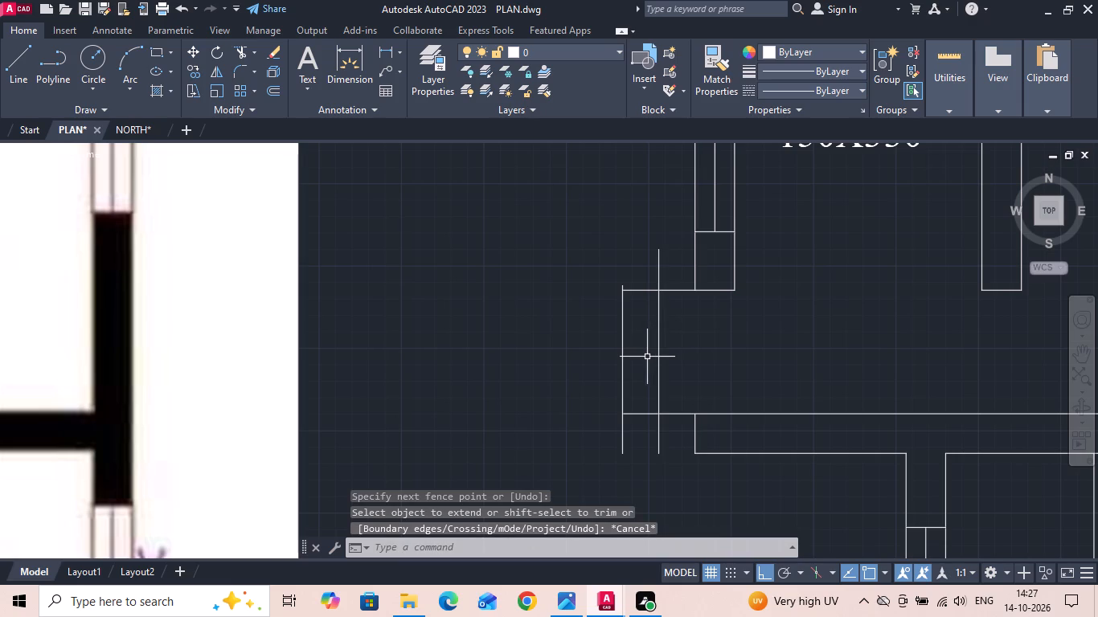
Trim the overhanging upper and lower ends of both vertical step lines beside the W/A entrance.
text(TR)
key(space)
key(space)
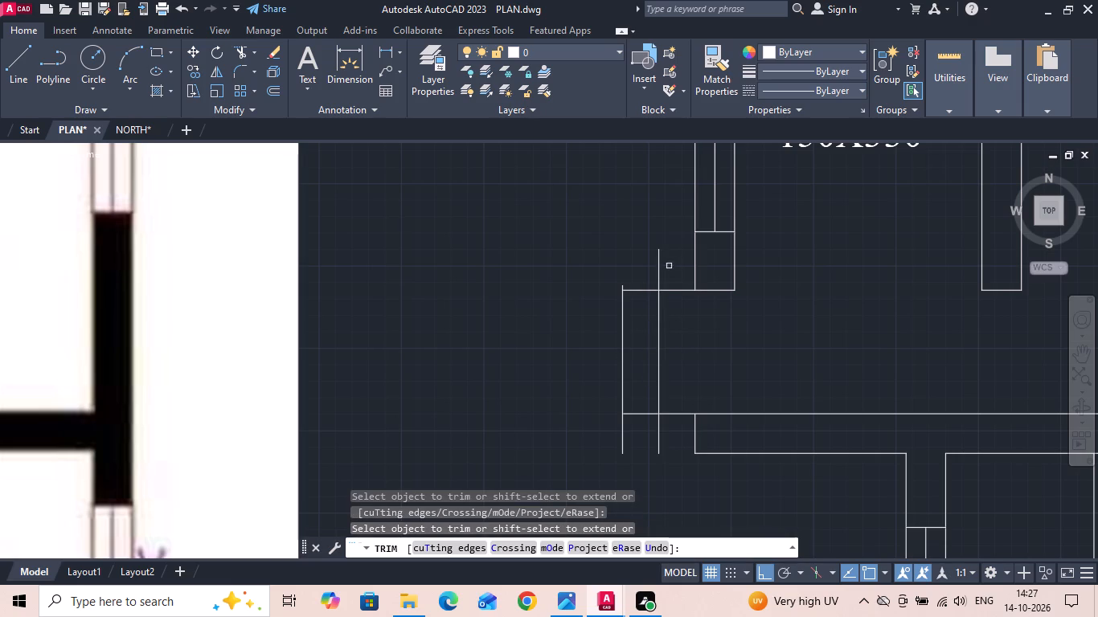
scroll(667, 280, up, 2)
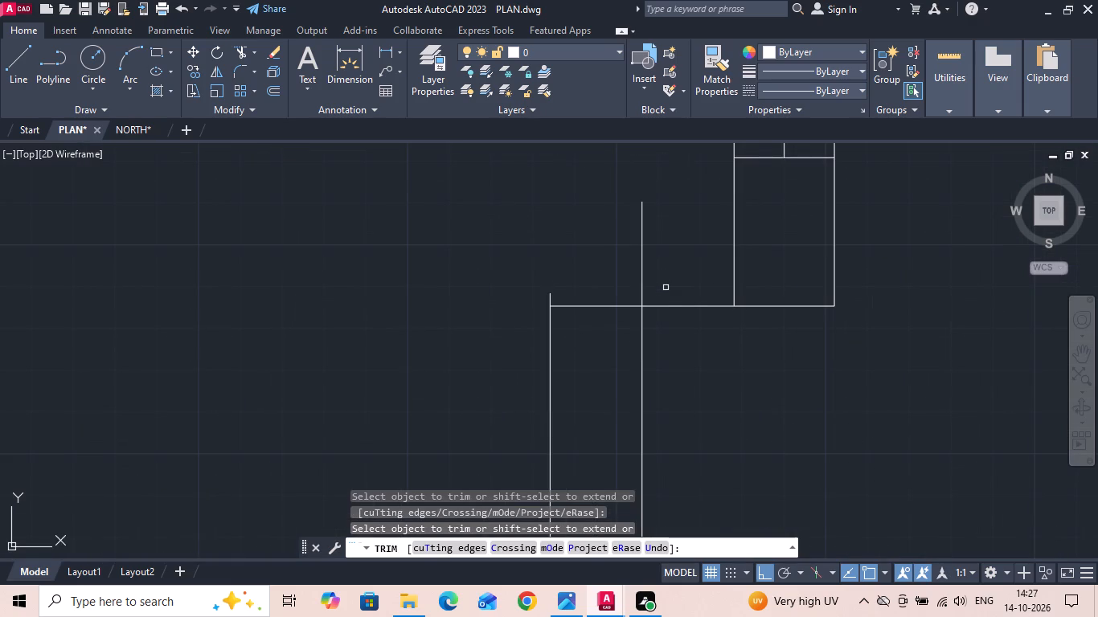
click(668, 298)
click(517, 300)
scroll(540, 254, down, 3)
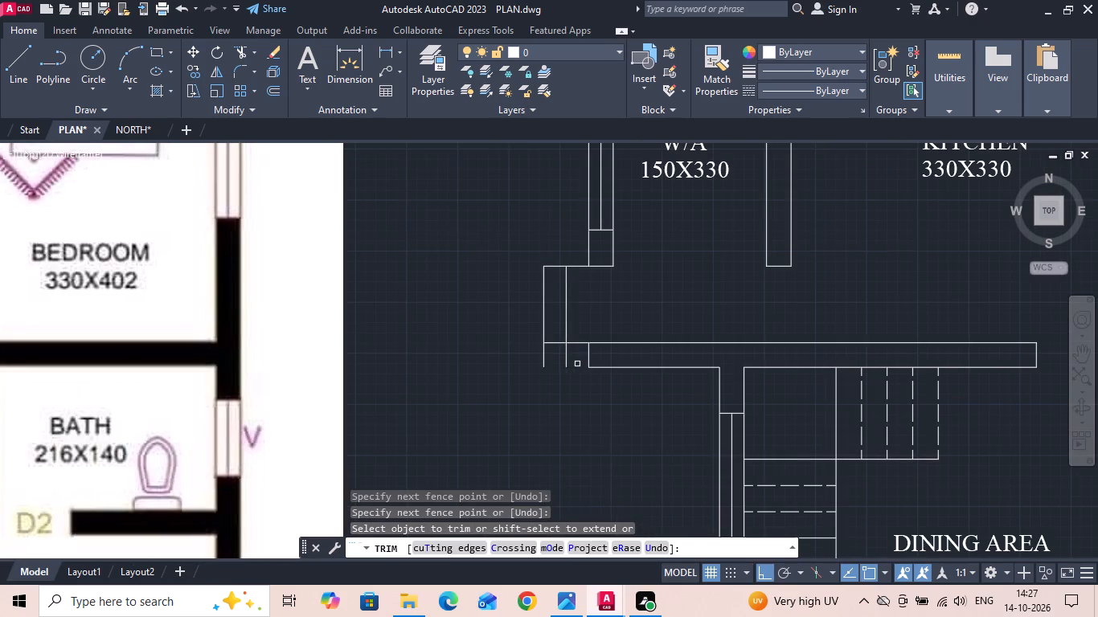
drag(579, 358, 510, 356)
key(Escape)
key(Escape)
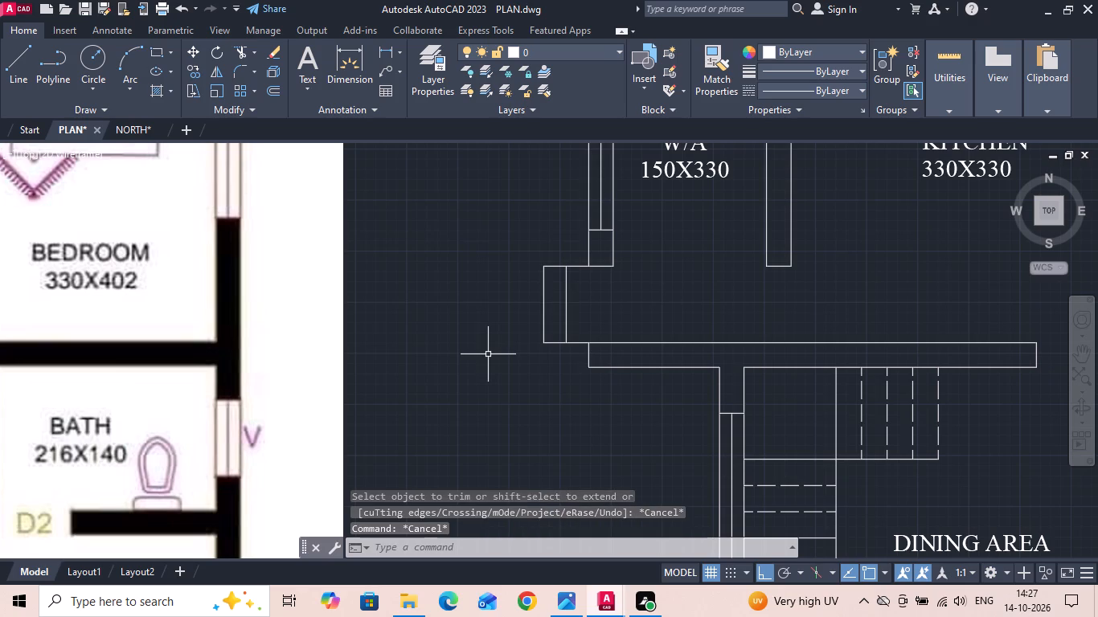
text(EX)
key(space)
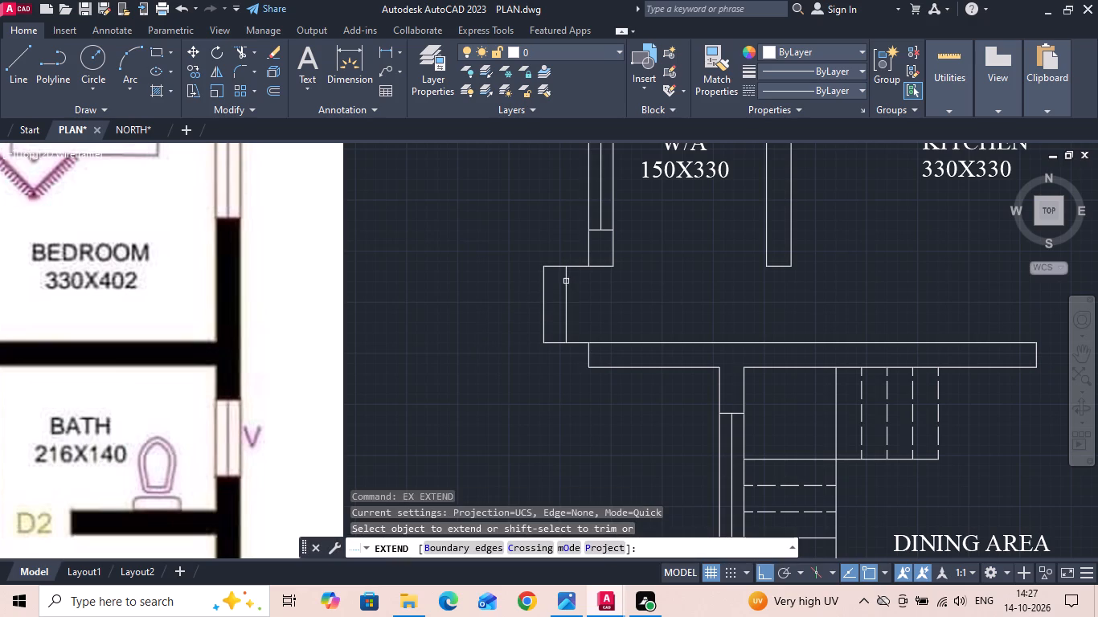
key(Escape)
Copy the inner vertical step line east onto the outer face of the W/A wall to close the entrance opening.
click(582, 308)
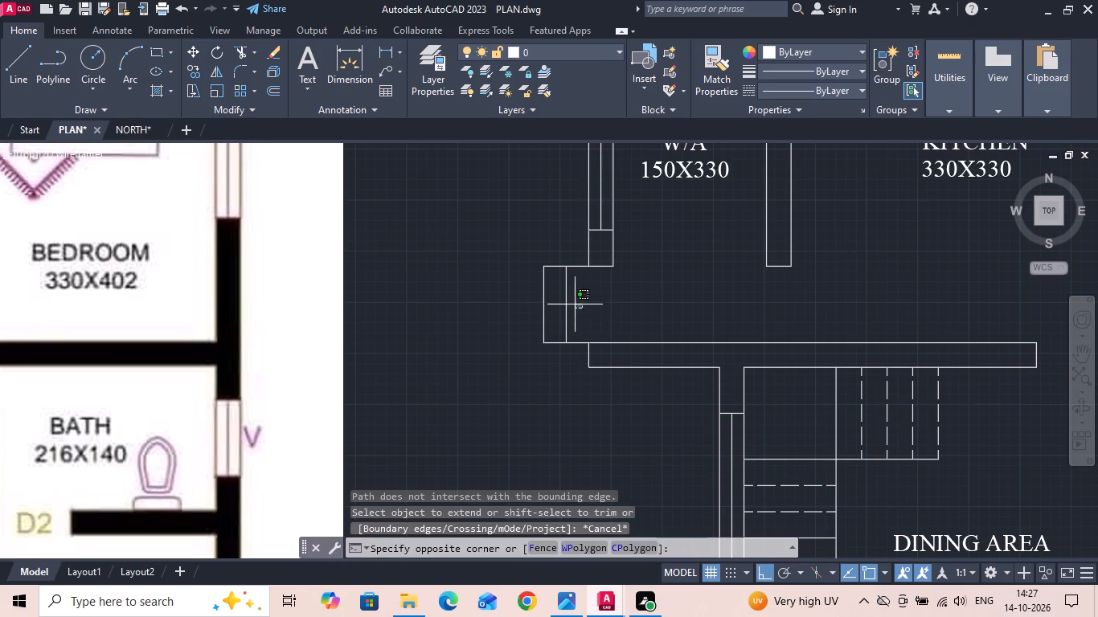
scroll(558, 303, up, 2)
click(558, 303)
right_click(556, 303)
click(588, 306)
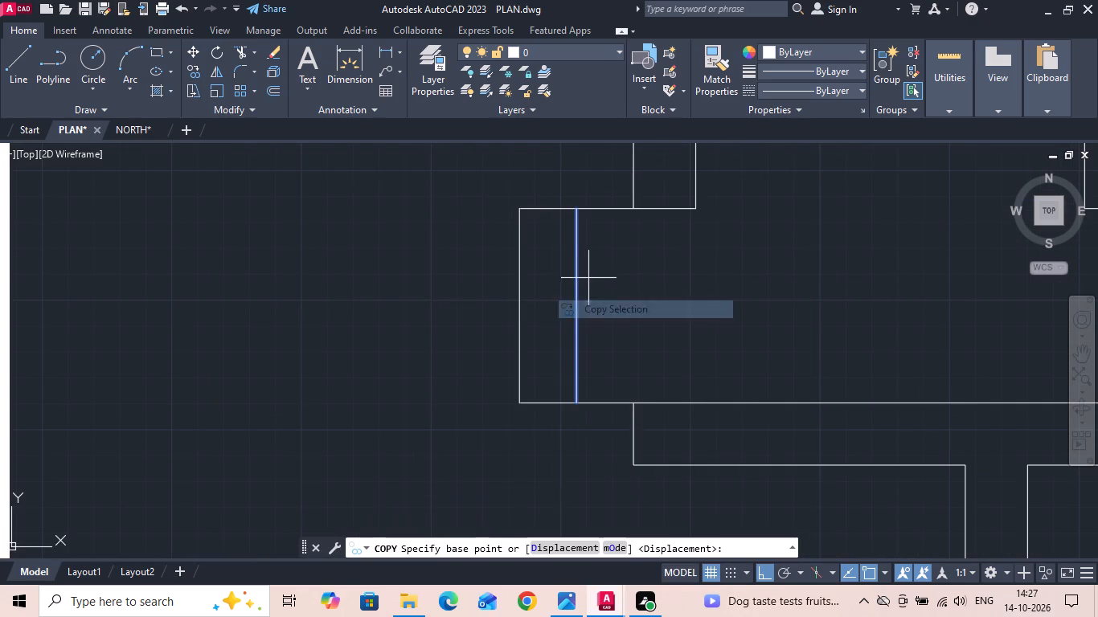
click(576, 205)
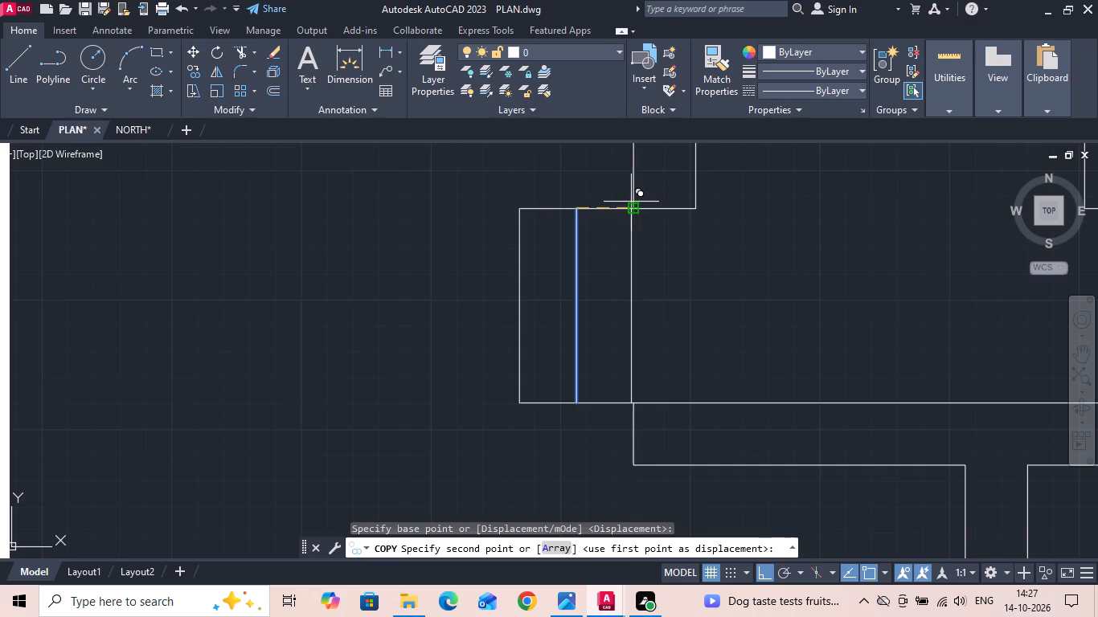
click(631, 202)
key(Escape)
Copy the W/A 150X330 label straight up about 198, to just above the window in the W/A top wall.
scroll(597, 292, down, 2)
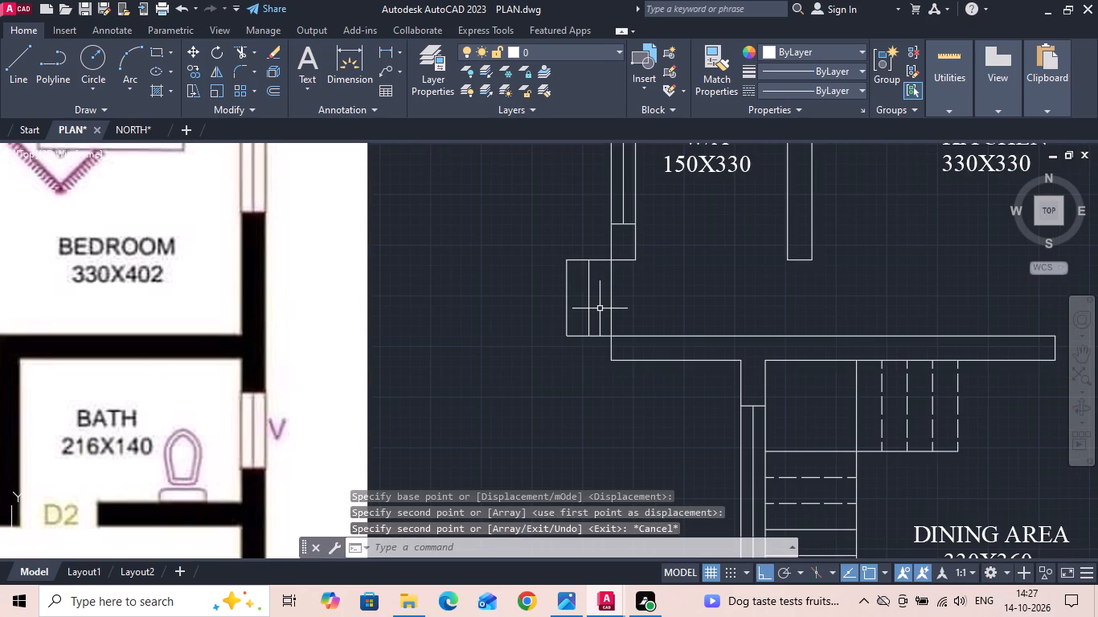
scroll(625, 291, down, 1)
scroll(557, 316, down, 1)
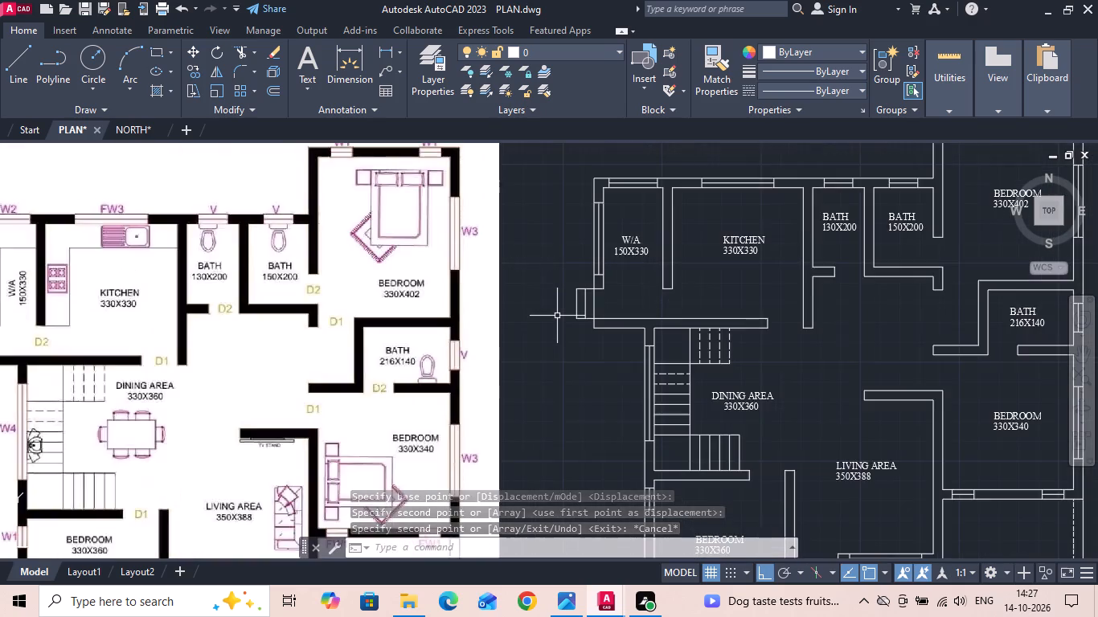
scroll(557, 316, down, 1)
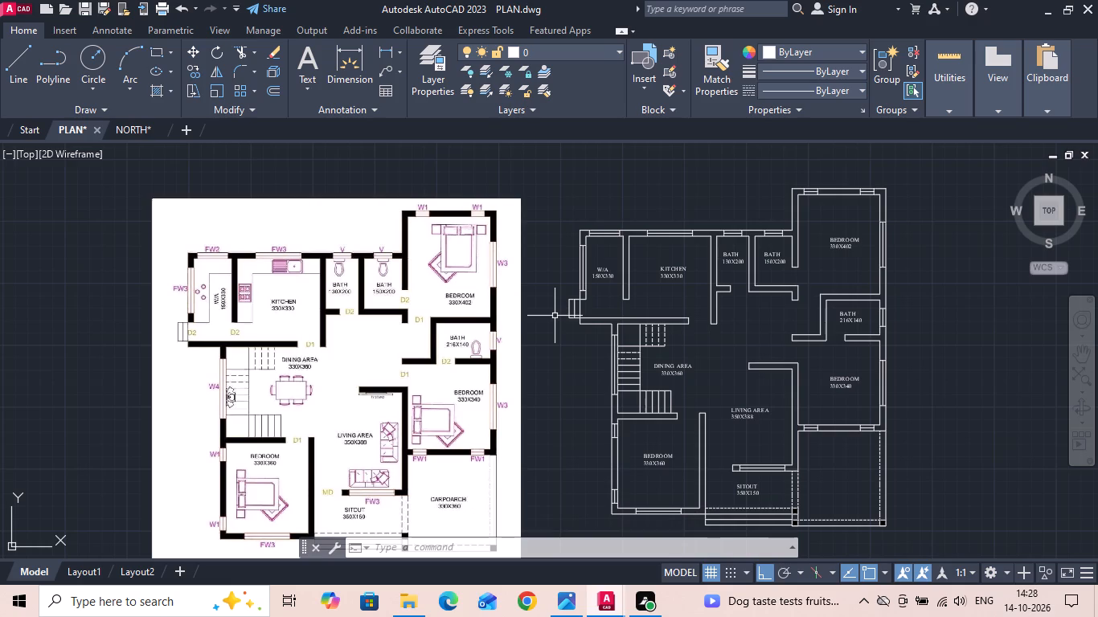
scroll(596, 198, up, 2)
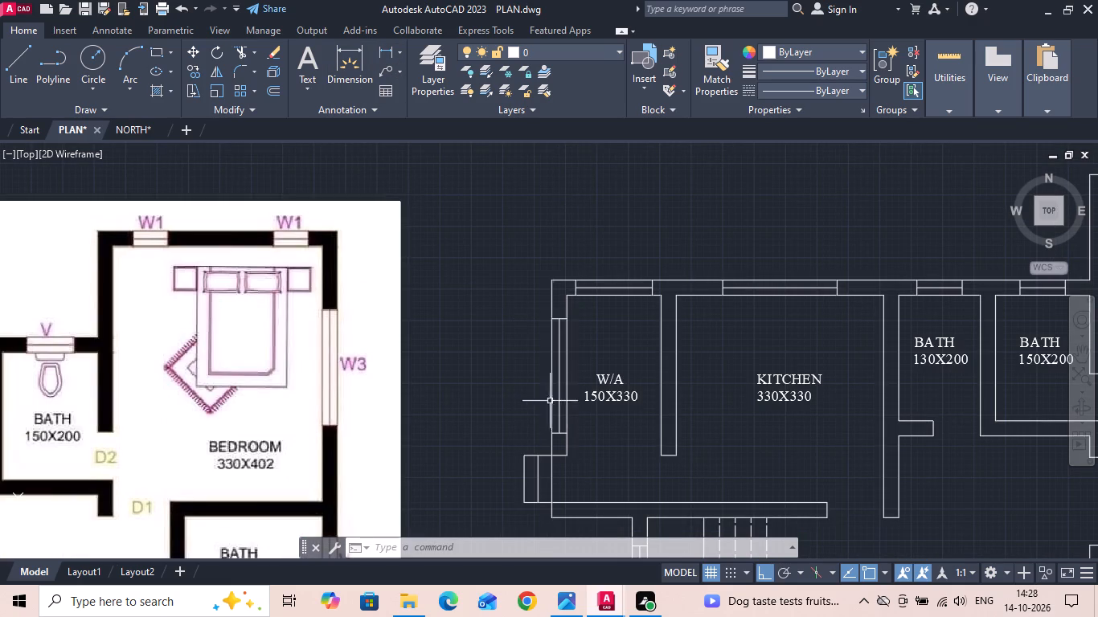
click(614, 382)
right_click(614, 382)
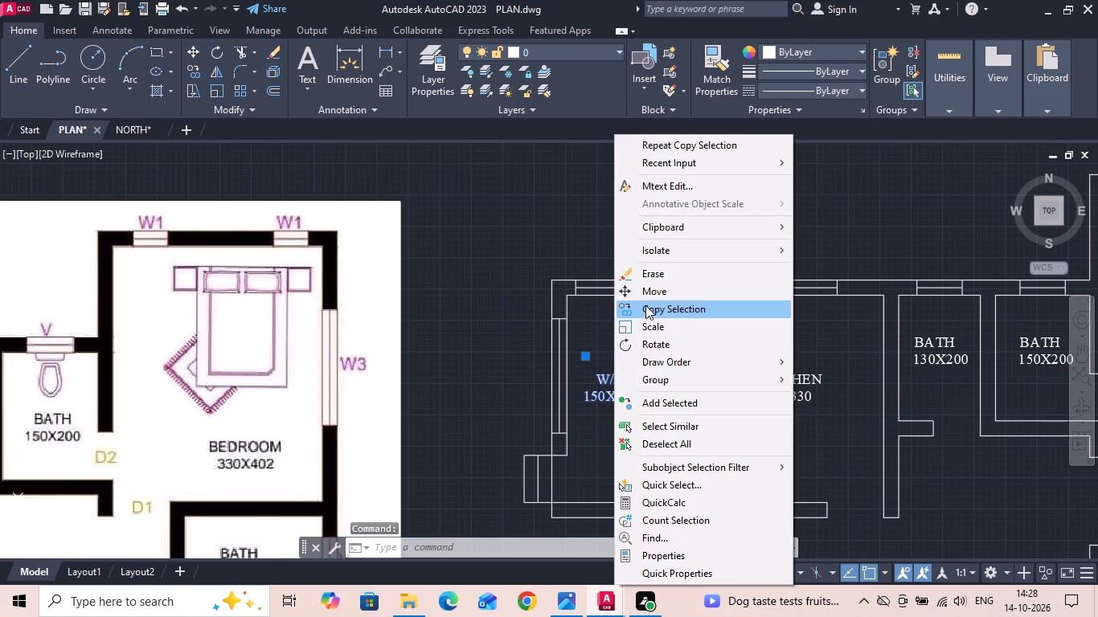
click(645, 305)
drag(622, 394, 617, 378)
scroll(614, 251, up, 2)
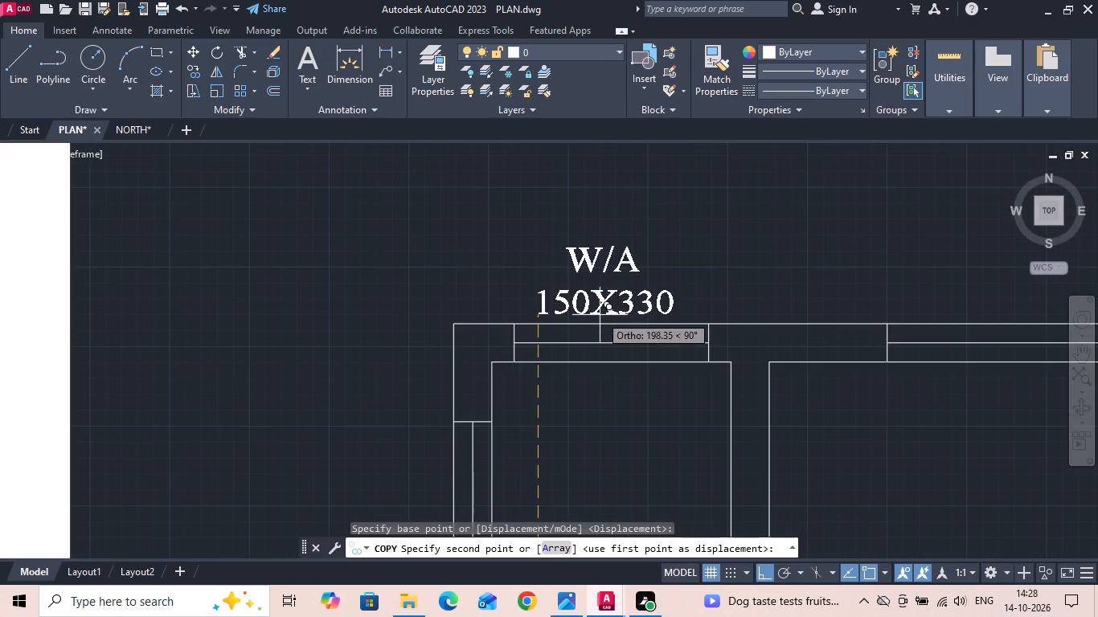
click(600, 315)
key(Escape)
Replace both lines of the copied label above the W/A window with FW2.
double_click(600, 314)
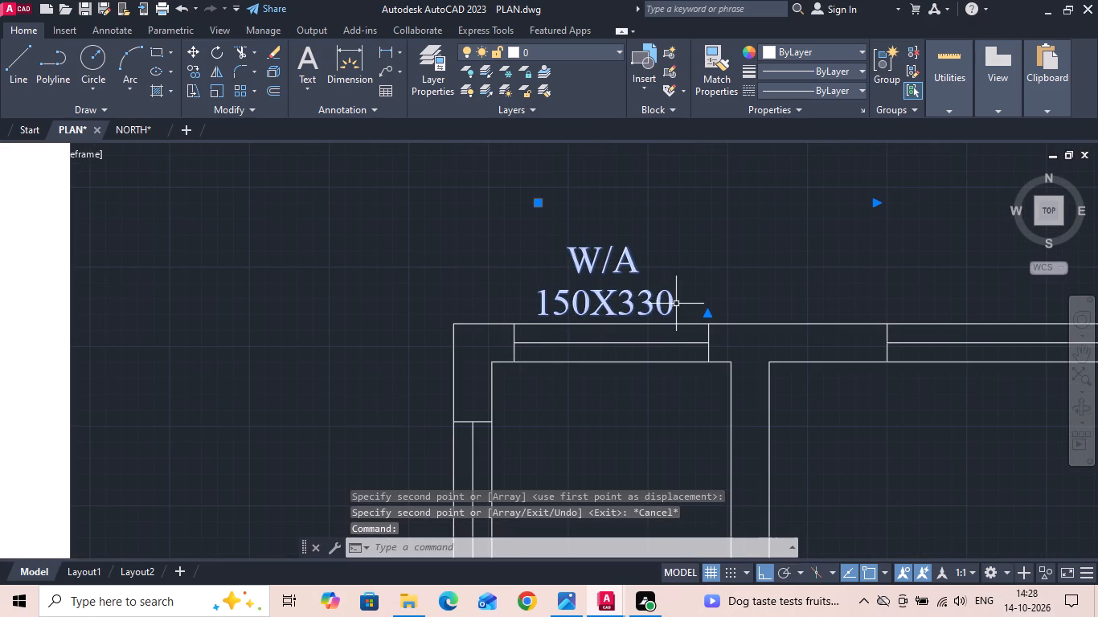
double_click(671, 304)
drag(683, 303, 491, 317)
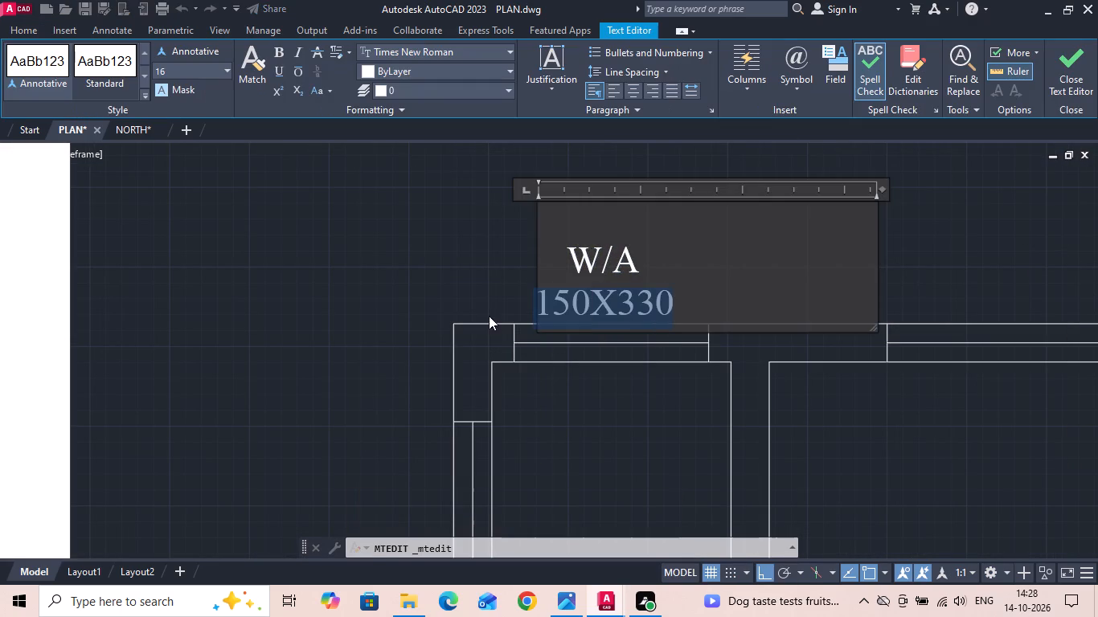
key(BackSpace)
scroll(501, 326, down, 2)
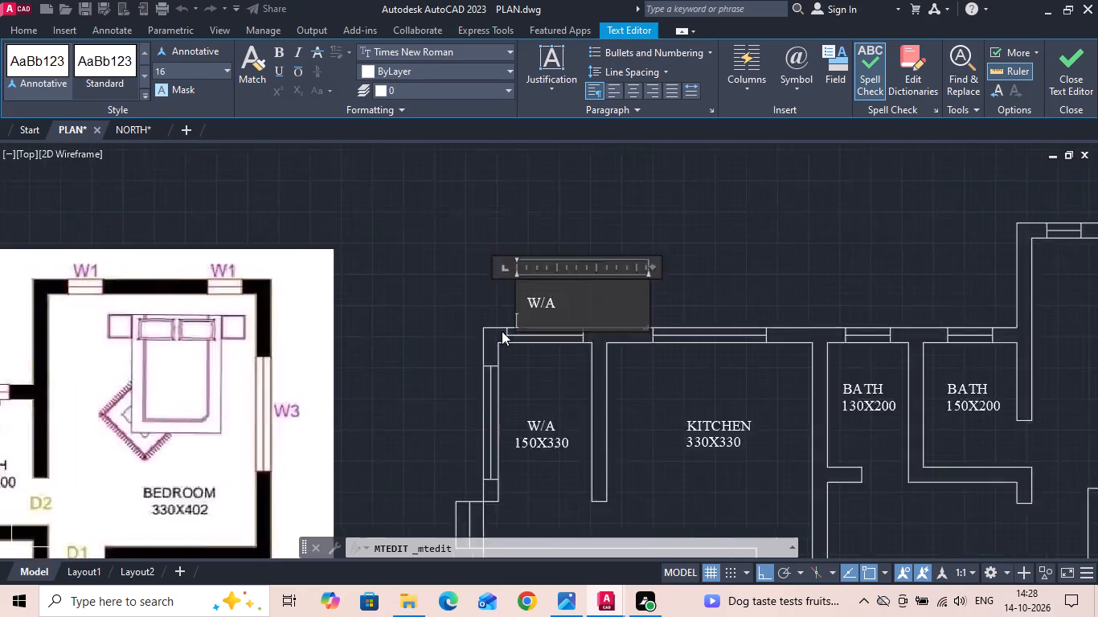
scroll(502, 331, down, 2)
scroll(508, 321, up, 3)
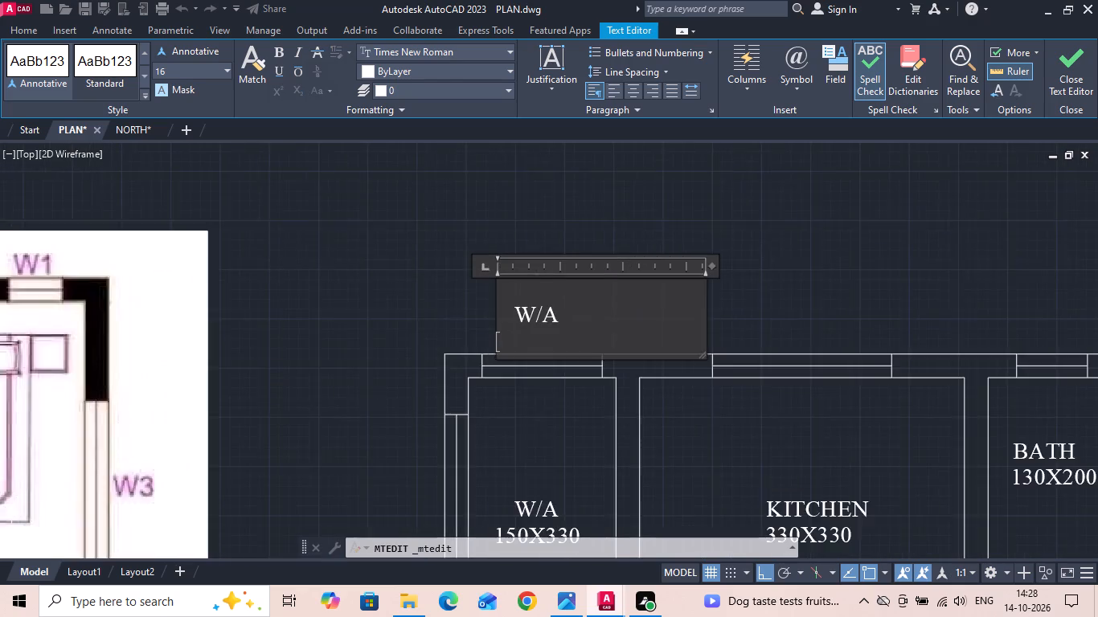
scroll(526, 319, up, 2)
click(606, 307)
key(BackSpace)
key(BackSpace)
key(BackSpace)
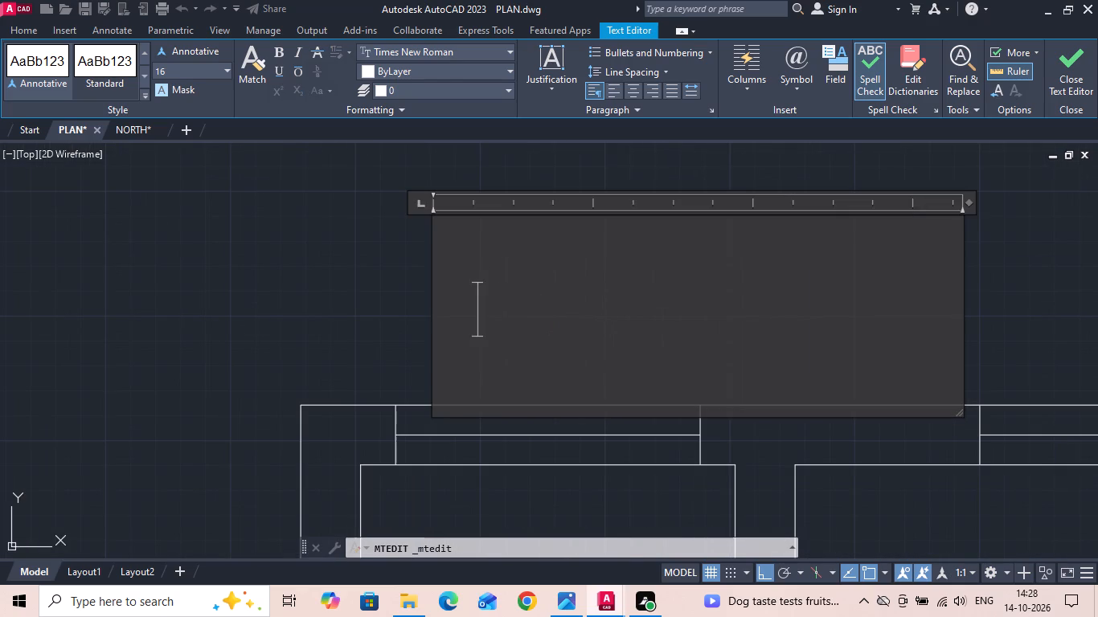
text(FW2)
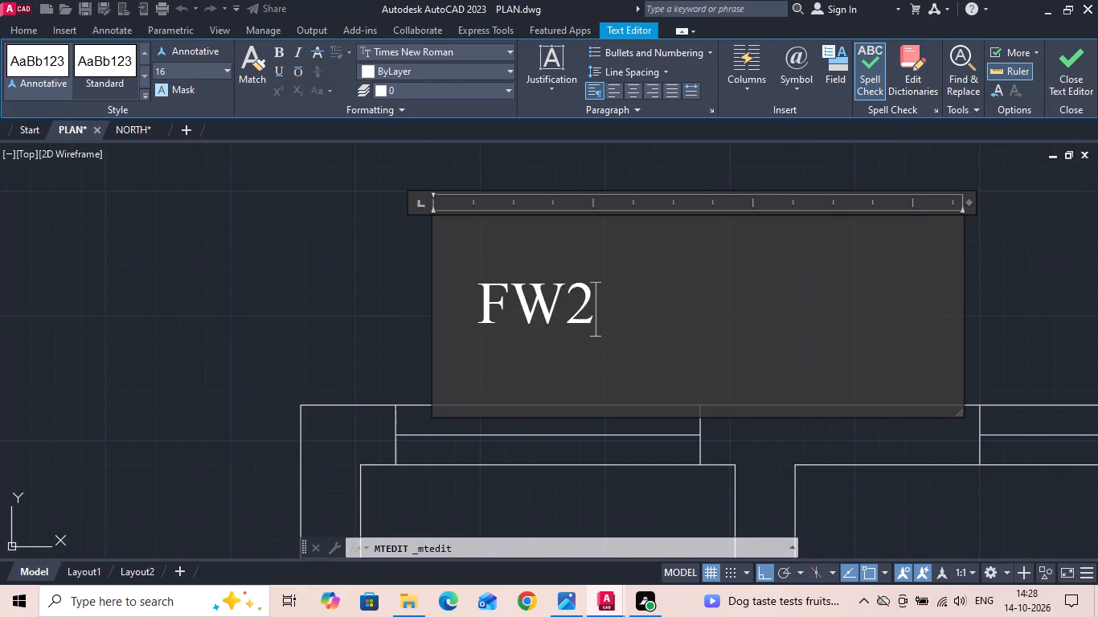
click(322, 331)
Move the FW2 label straight down about 27, closer to the W/A top wall.
scroll(594, 325, down, 3)
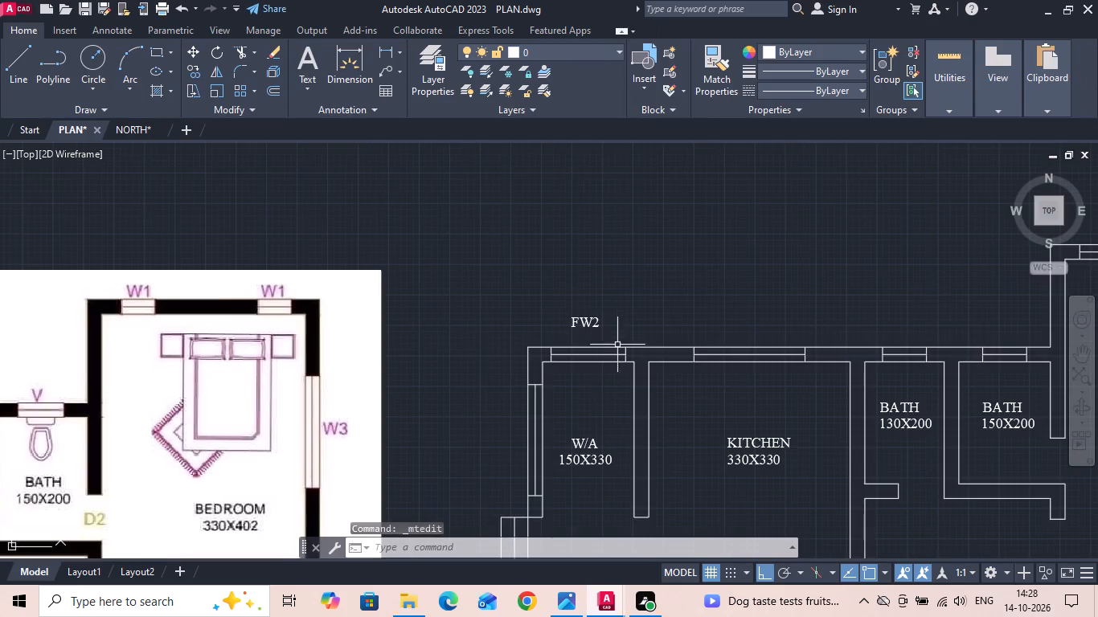
scroll(469, 362, down, 2)
scroll(486, 351, up, 3)
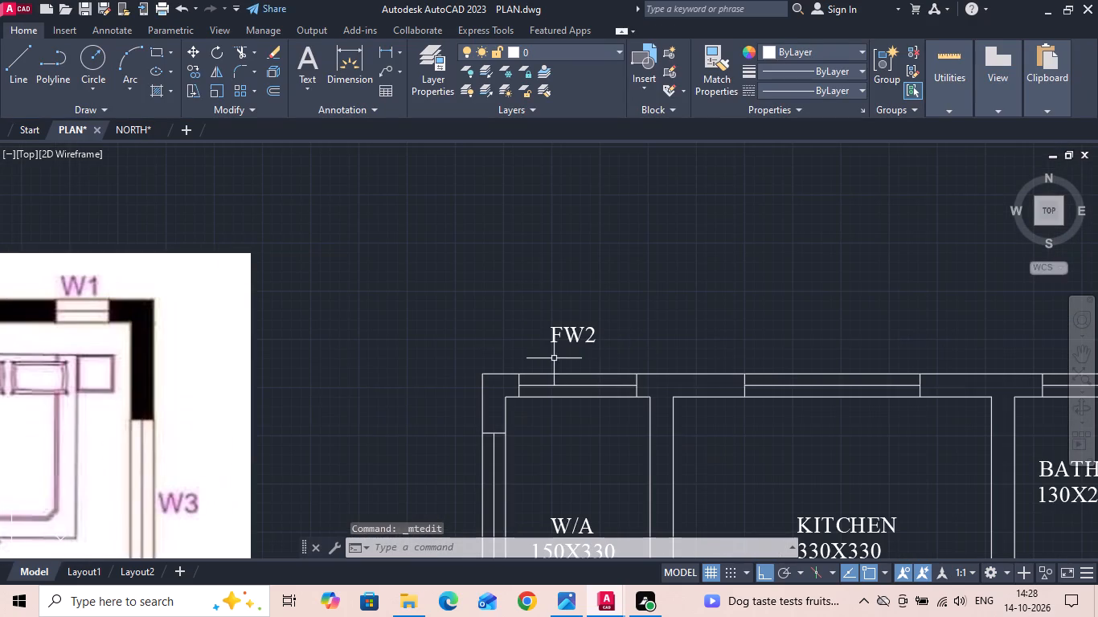
click(548, 359)
click(536, 317)
drag(597, 294, 593, 316)
click(559, 357)
right_click(559, 357)
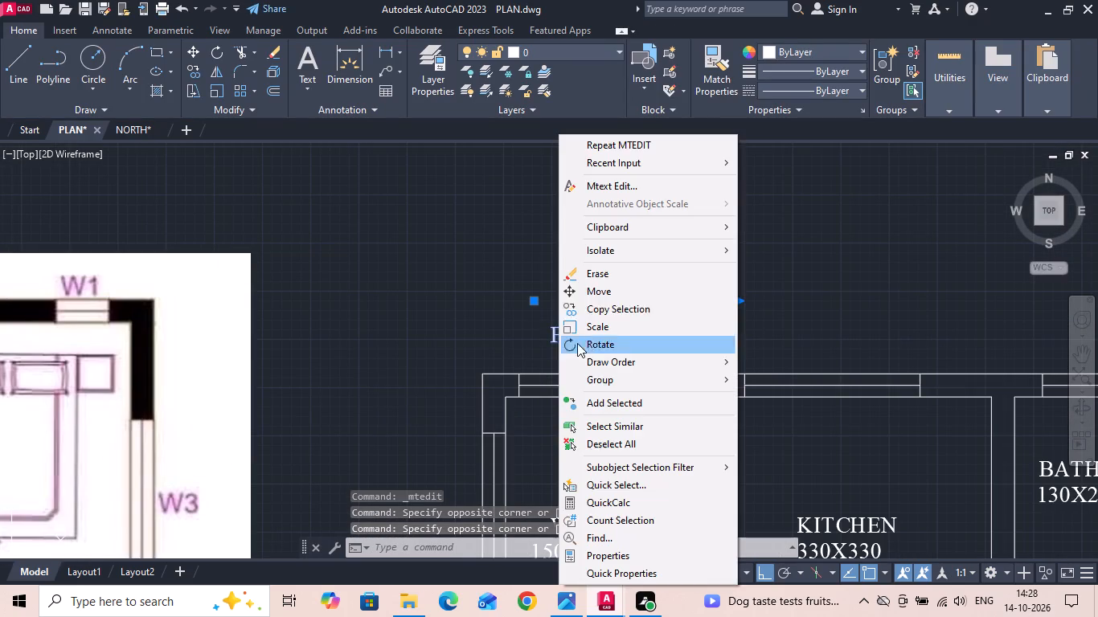
click(609, 292)
scroll(690, 309, up, 1)
drag(755, 316, 756, 333)
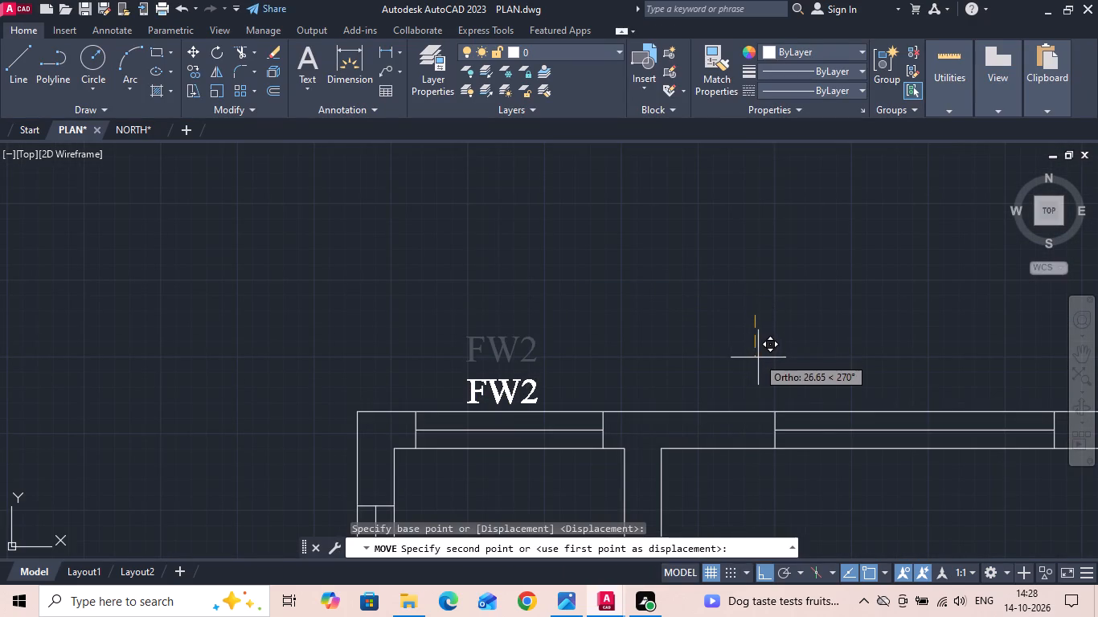
click(758, 359)
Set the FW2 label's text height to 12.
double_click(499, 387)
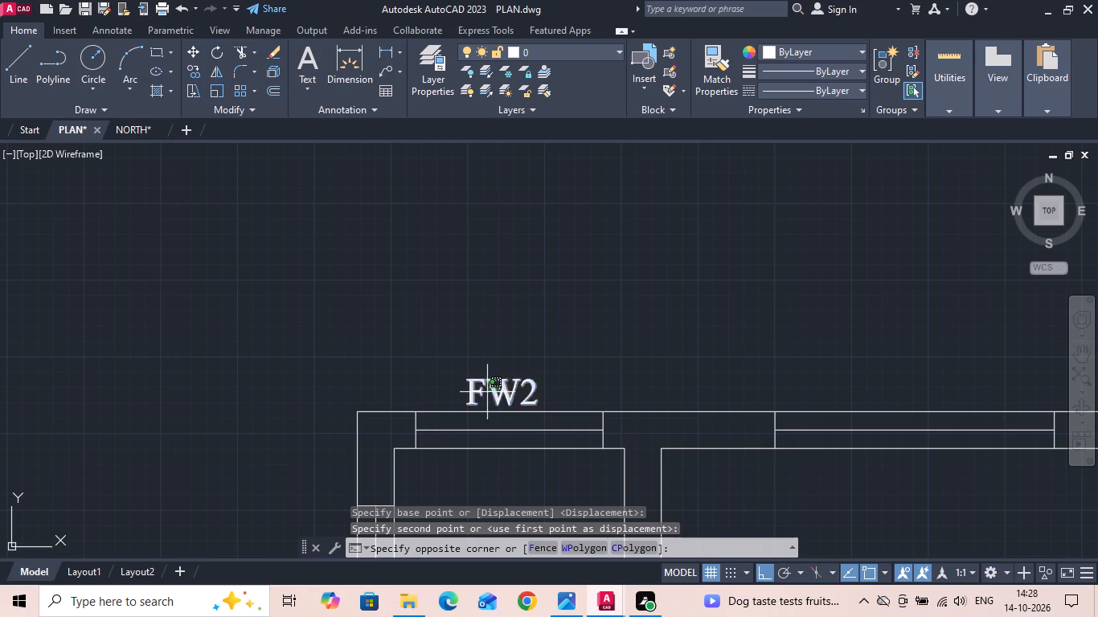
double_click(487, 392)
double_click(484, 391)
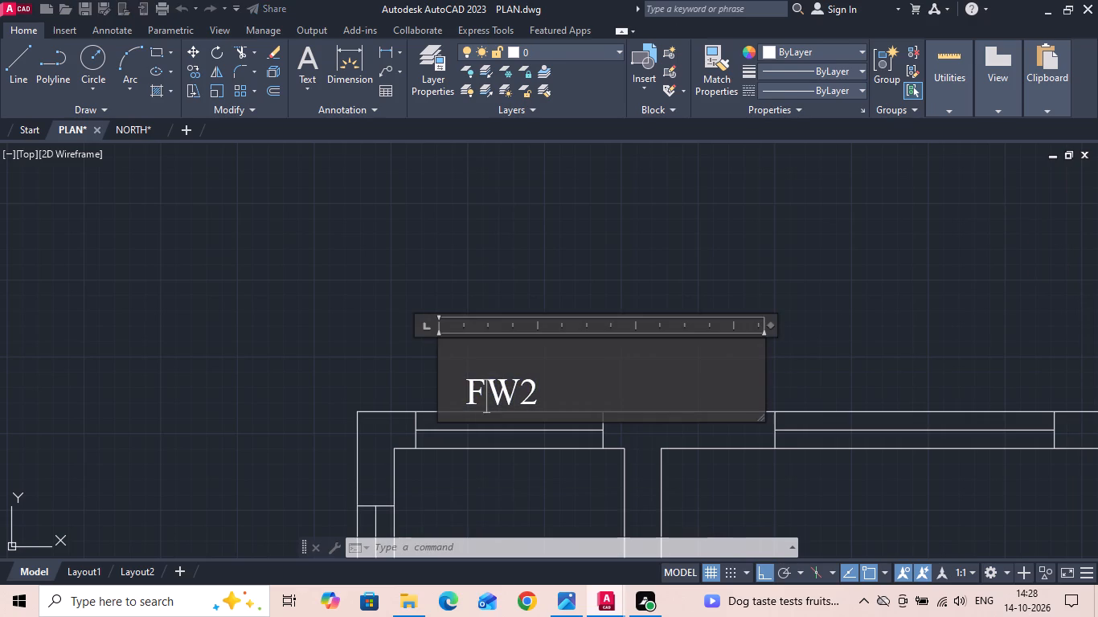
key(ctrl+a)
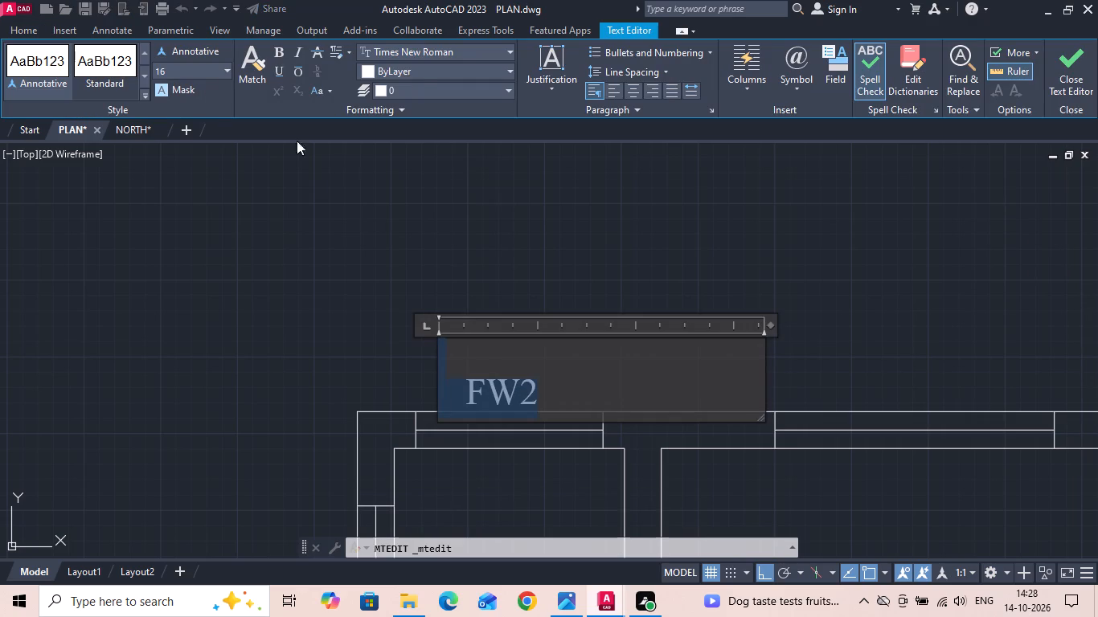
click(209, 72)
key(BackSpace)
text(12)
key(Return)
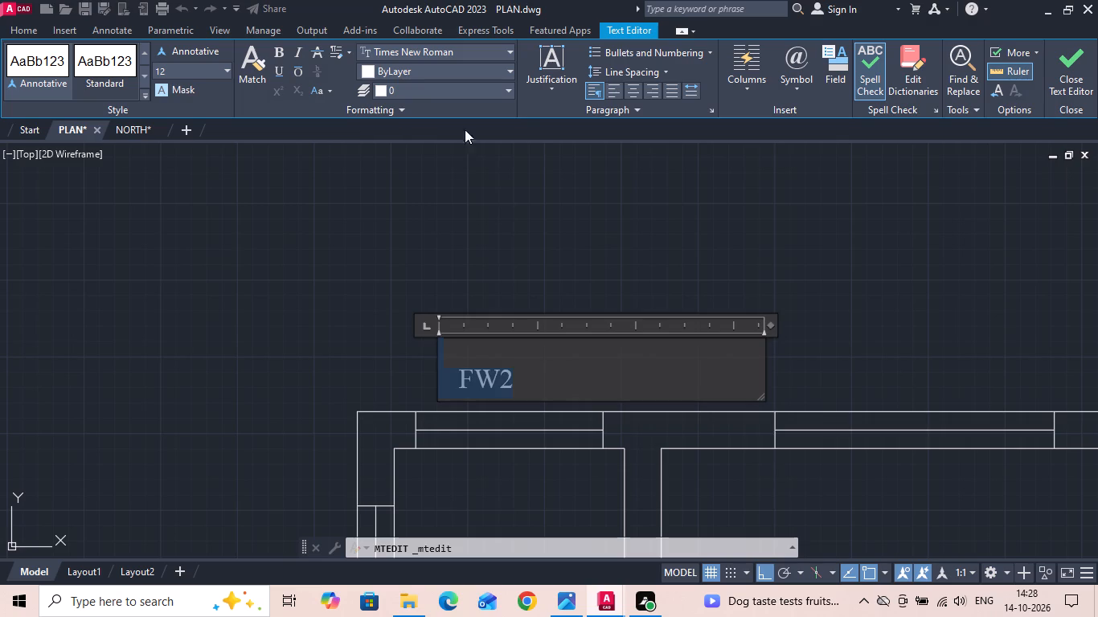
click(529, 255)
Set the FW2 label's text height to 14.
scroll(559, 293, down, 3)
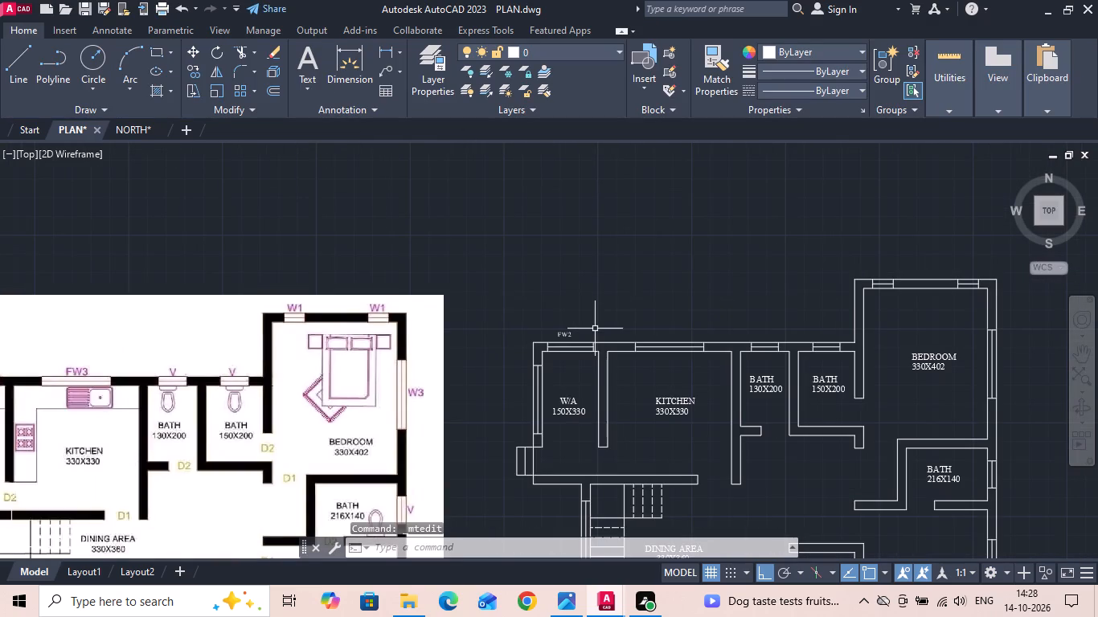
scroll(591, 350, up, 3)
drag(530, 299, 514, 299)
click(459, 288)
double_click(473, 283)
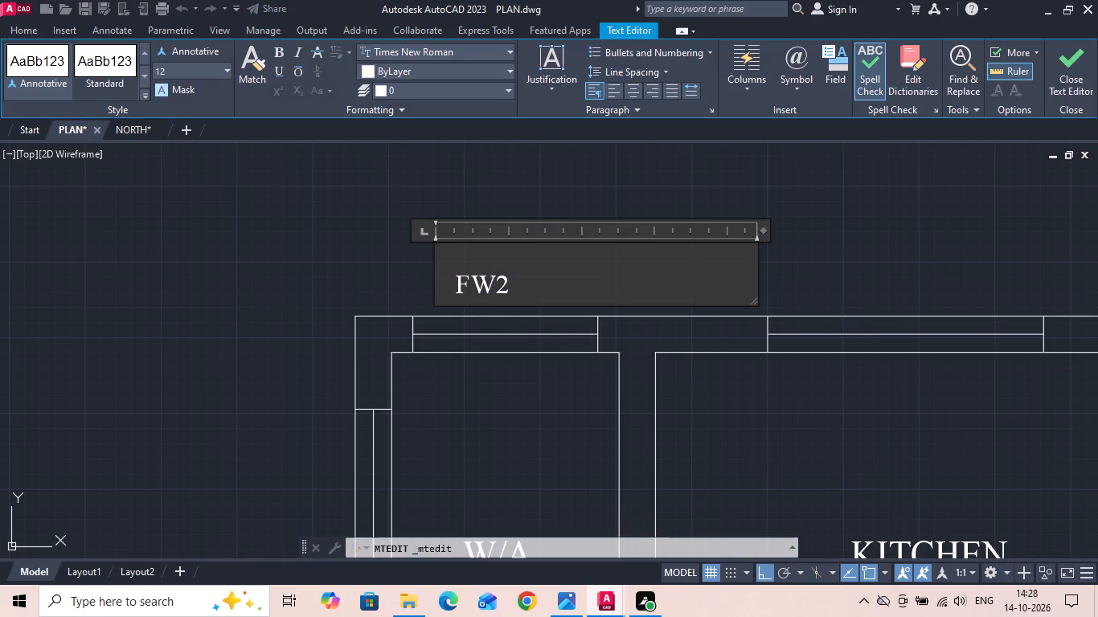
key(ctrl+a)
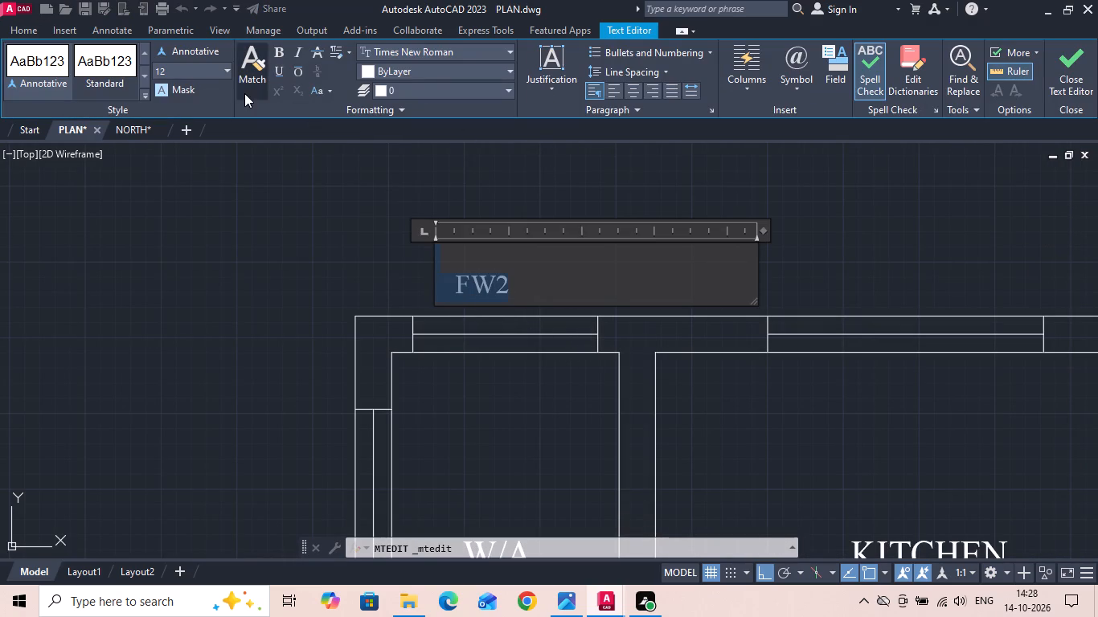
click(206, 69)
key(BackSpace)
text(14)
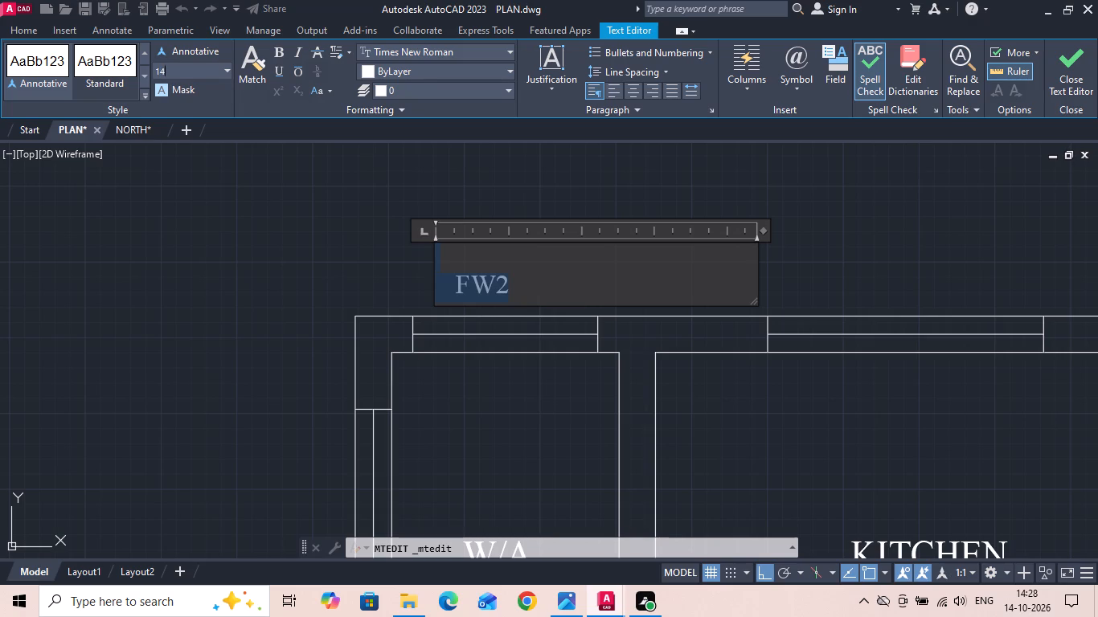
key(Return)
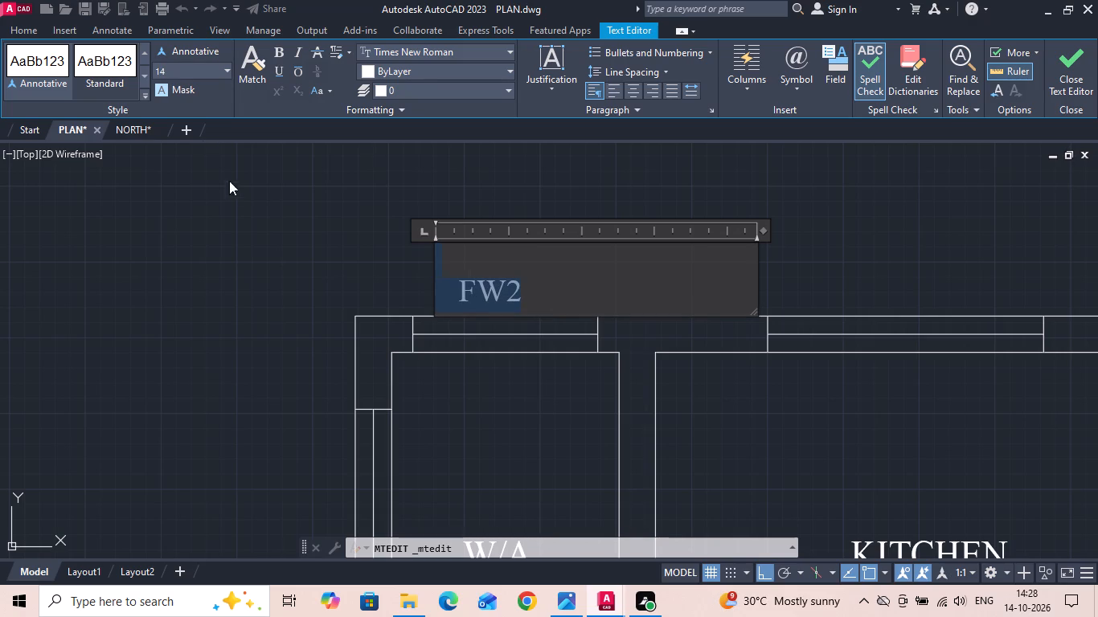
click(294, 215)
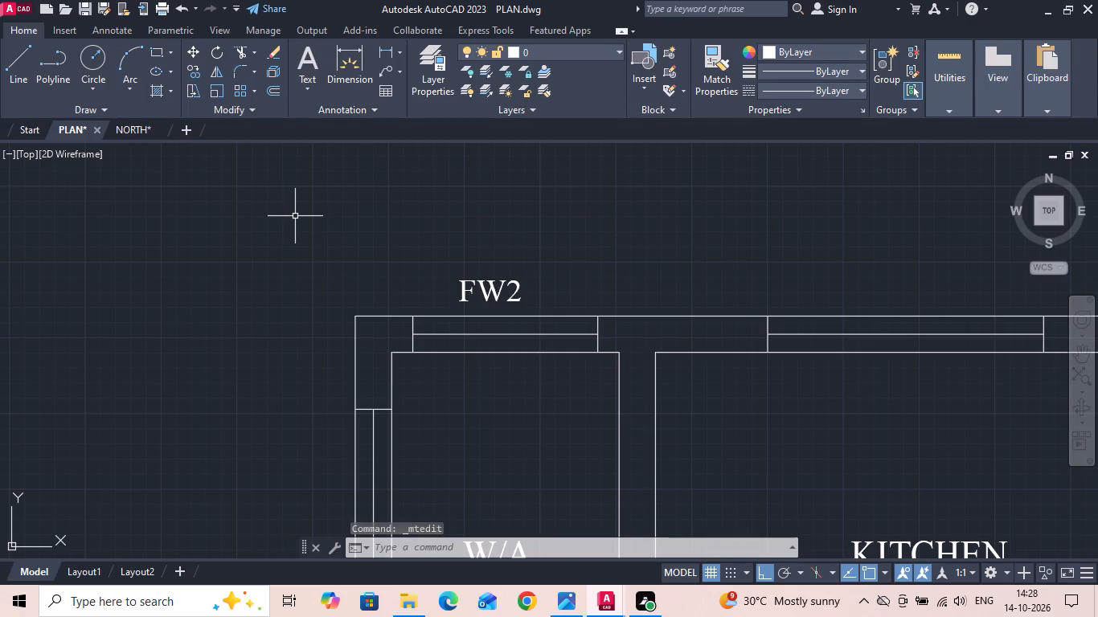
Move the FW2 label straight down about 8, closer to the W/A top wall.
scroll(478, 299, up, 1)
click(490, 292)
right_click(491, 292)
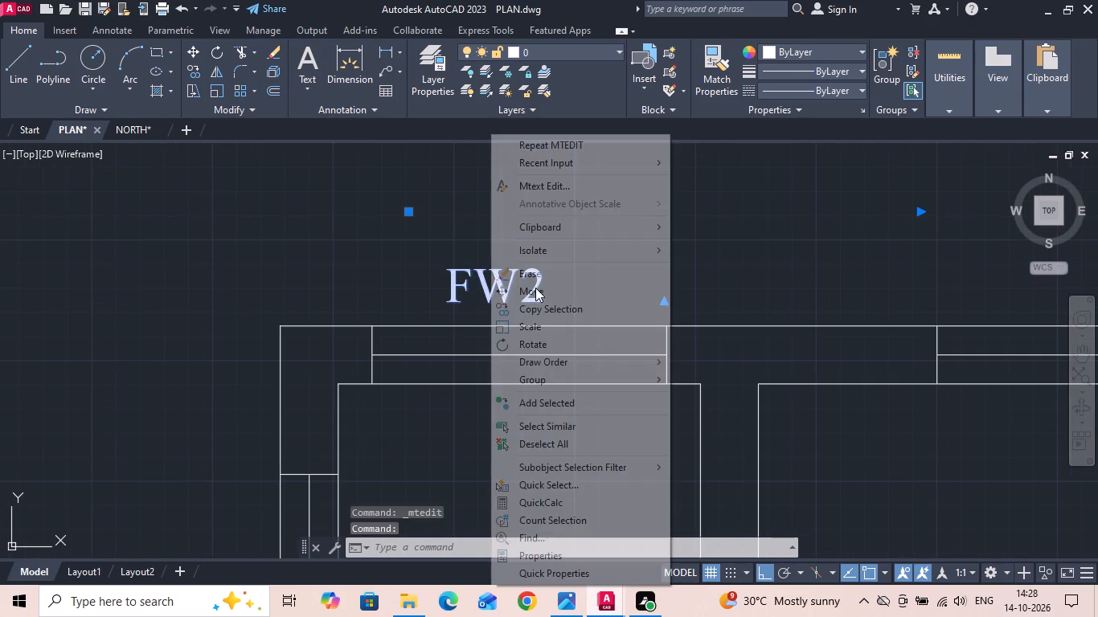
click(535, 288)
click(789, 281)
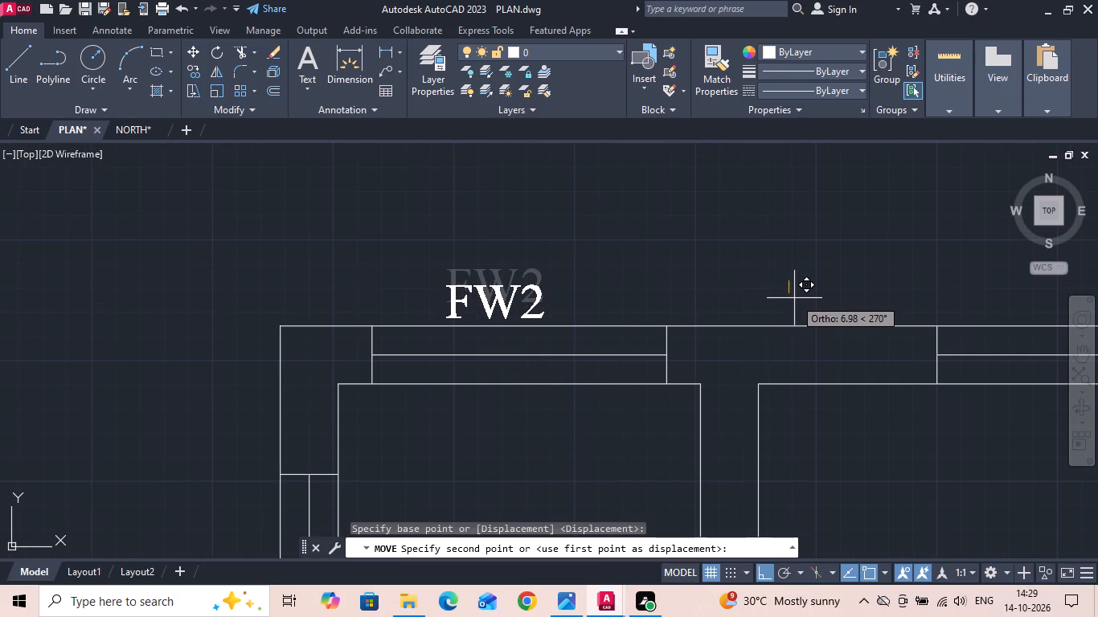
click(797, 300)
Move the FW2 label horizontally about 8 toward the kitchen to centre it over the W/A window.
drag(602, 296, 442, 315)
click(424, 314)
right_click(422, 312)
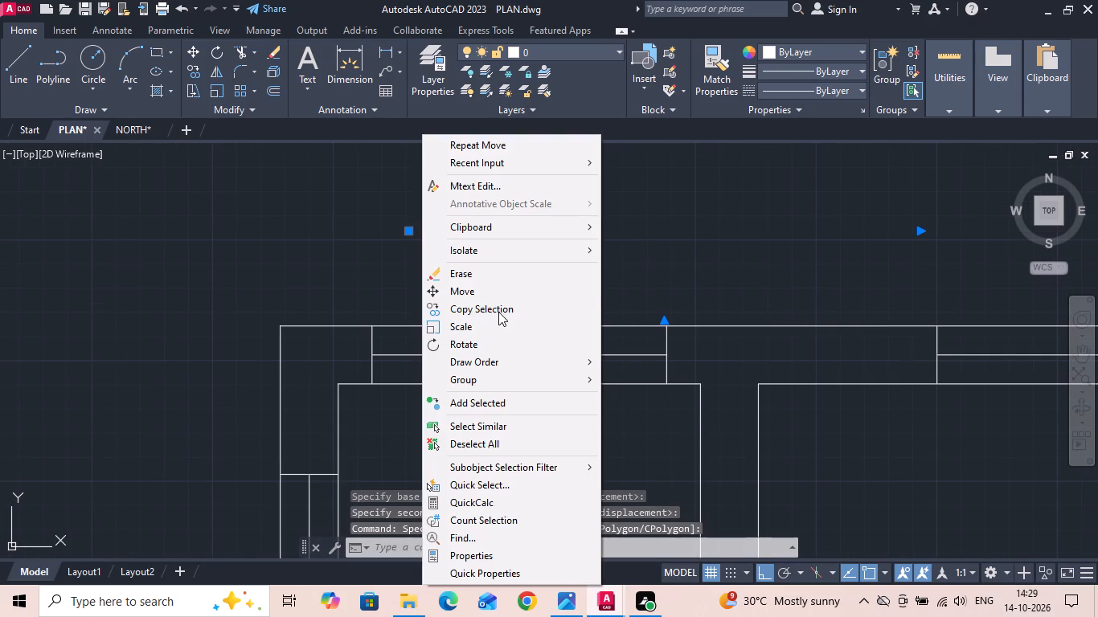
click(506, 295)
click(699, 255)
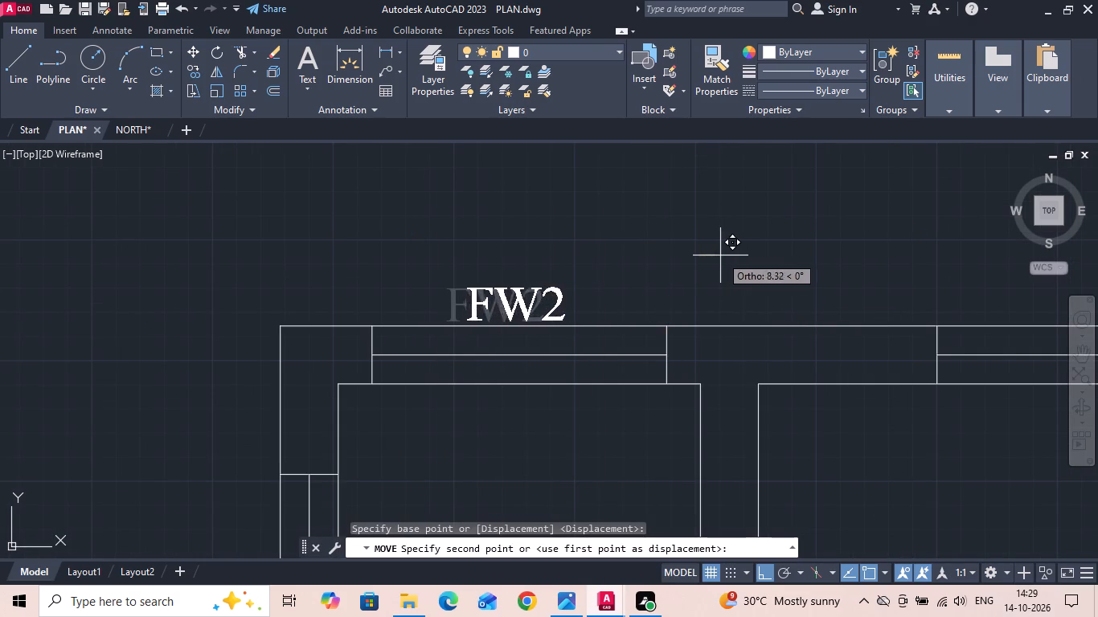
click(720, 255)
Copy the FW2 label horizontally about 261 to sit above the kitchen's top window.
scroll(714, 259, down, 3)
scroll(574, 255, down, 1)
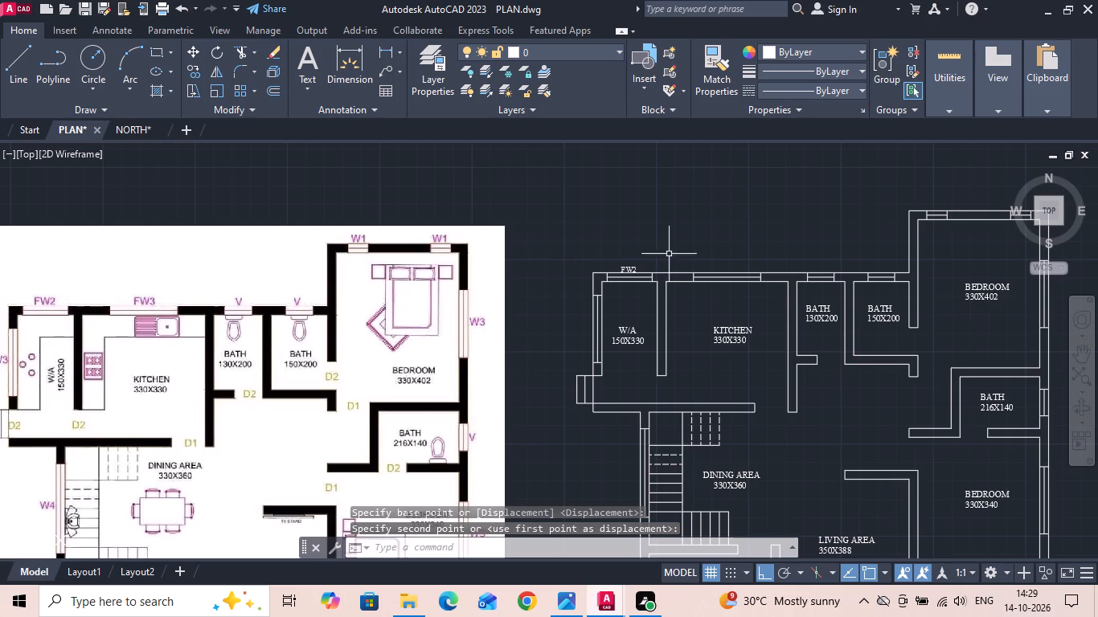
scroll(669, 254, up, 4)
scroll(543, 317, down, 3)
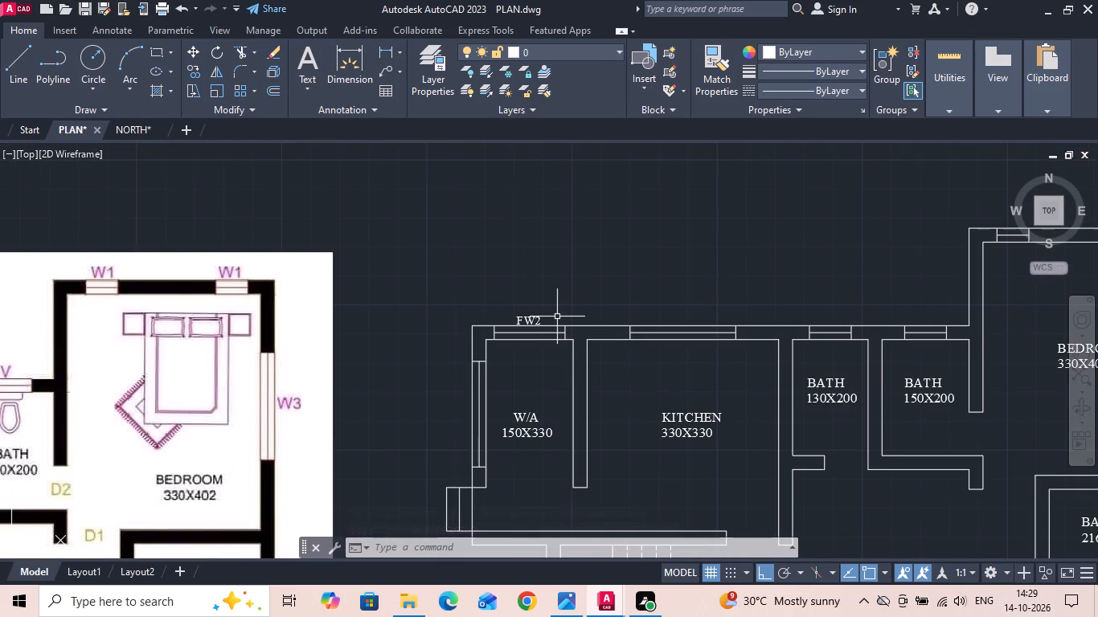
scroll(551, 317, up, 4)
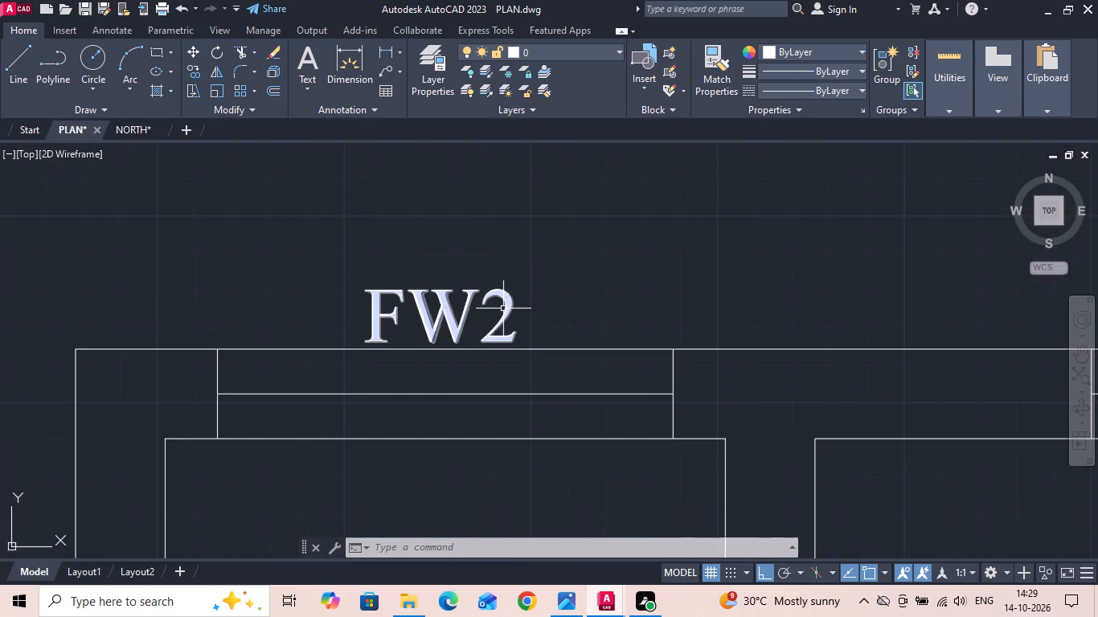
click(503, 299)
right_click(503, 299)
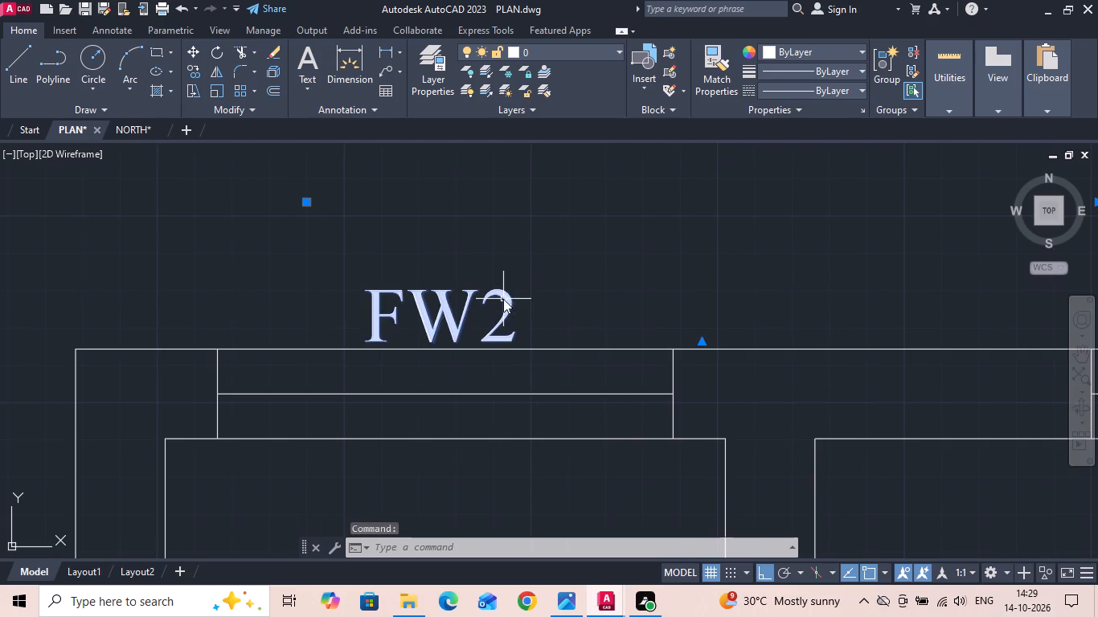
click(525, 312)
scroll(555, 316, down, 6)
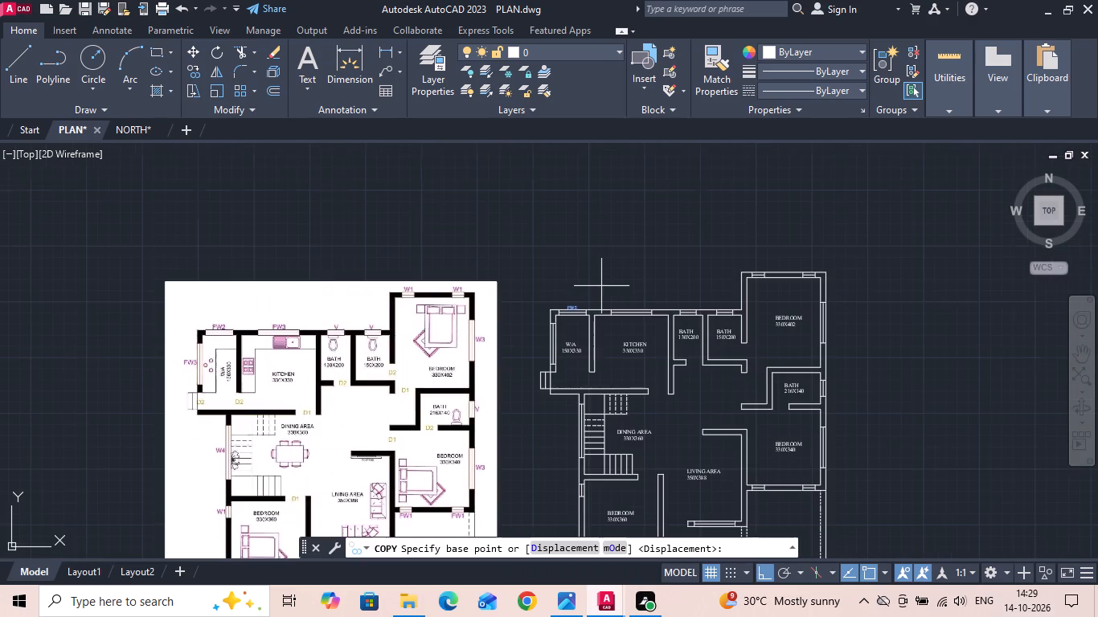
drag(584, 271, 621, 264)
scroll(679, 252, up, 2)
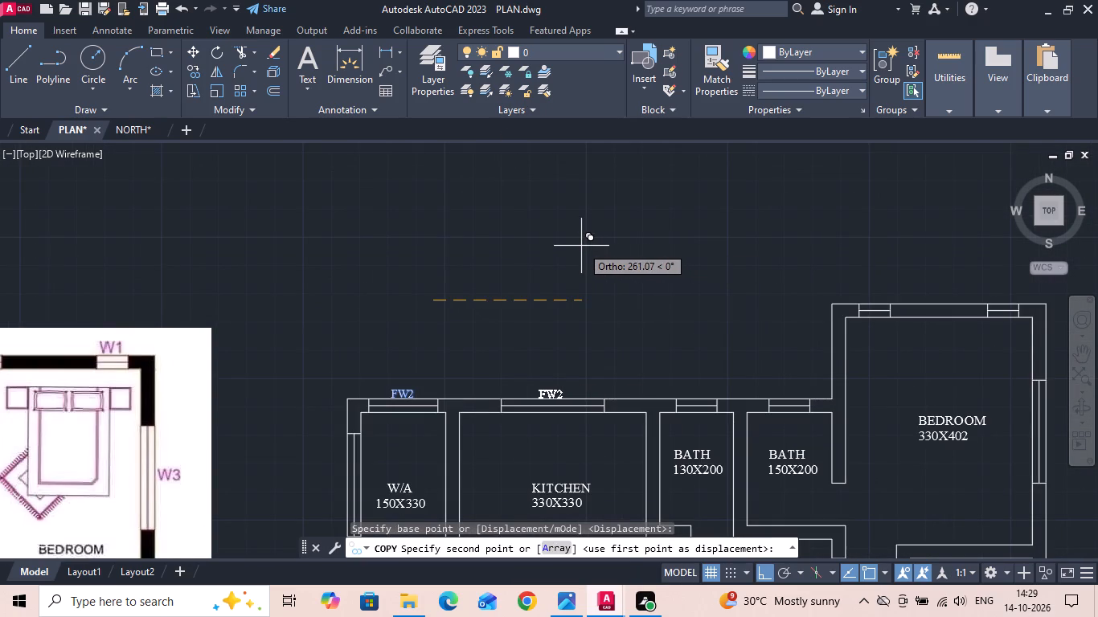
click(581, 246)
Place two more FW2 copies above the BATH 130X200 and BATH 150X200 windows, about 519 and 679 from the original.
scroll(613, 251, down, 2)
scroll(695, 257, up, 2)
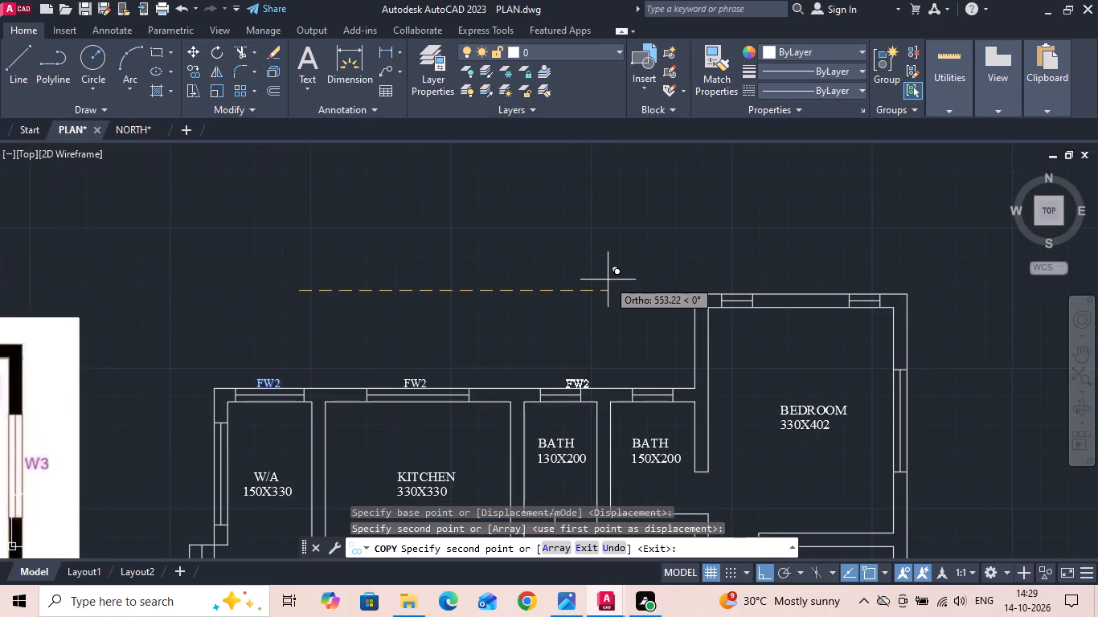
scroll(601, 283, up, 2)
middle_drag(582, 272, 546, 134)
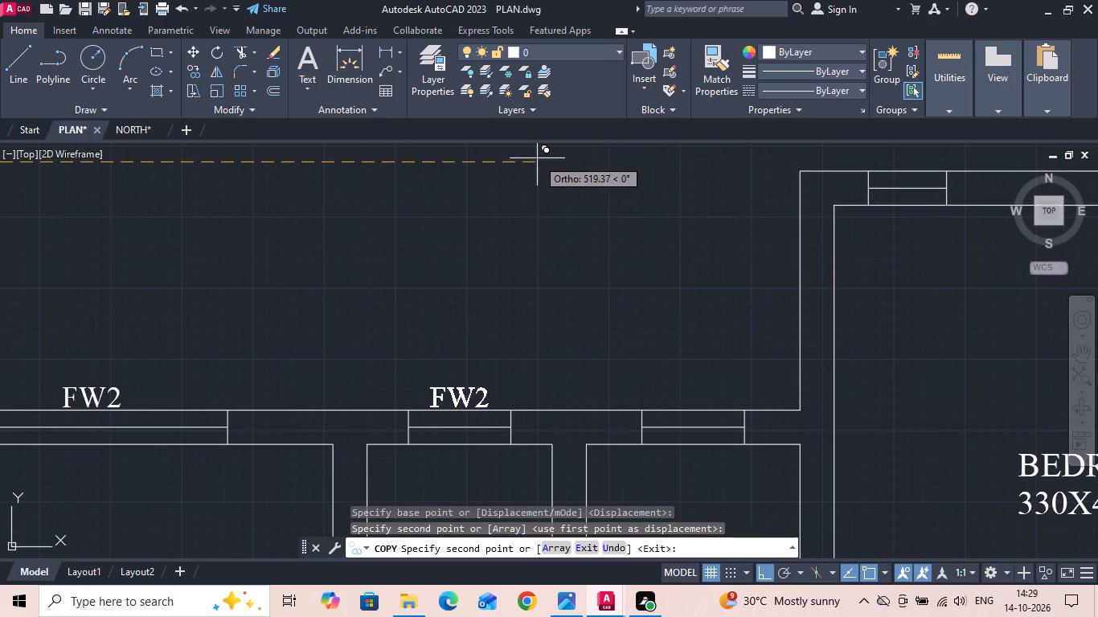
click(537, 158)
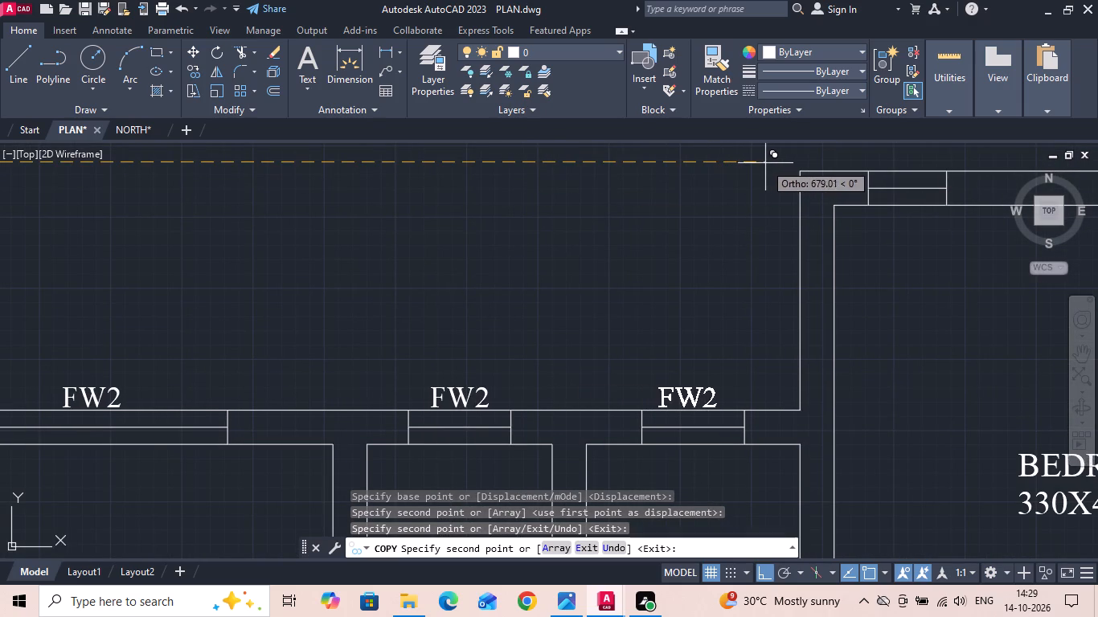
click(766, 162)
key(Escape)
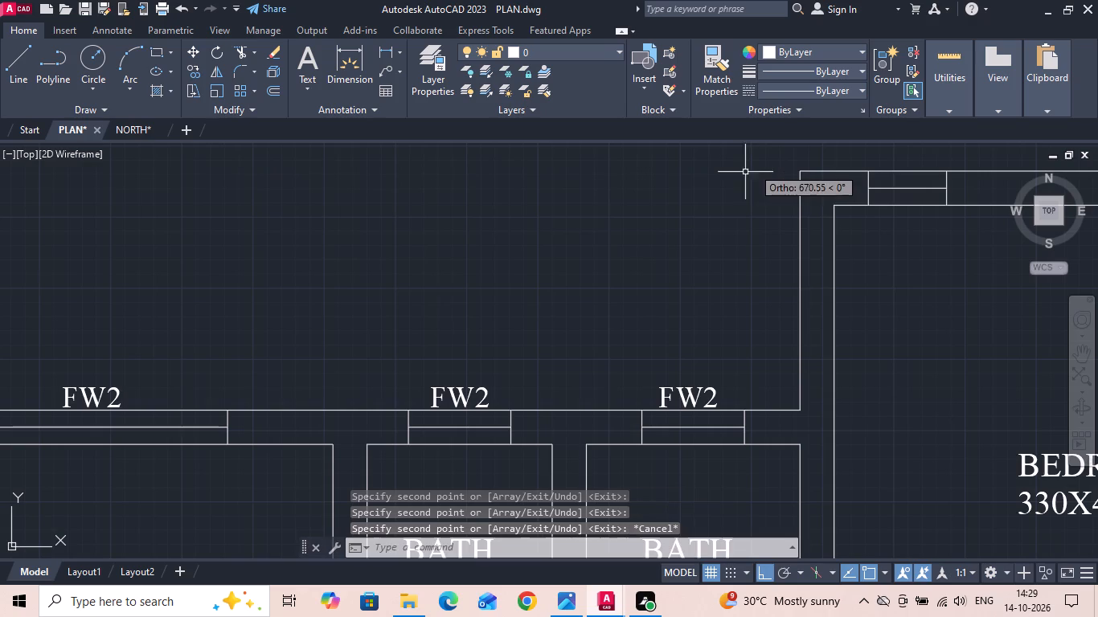
Copy the FW2 label above BATH 150X200 straight up, to just above the level of the bedroom's top wall.
click(686, 386)
right_click(687, 386)
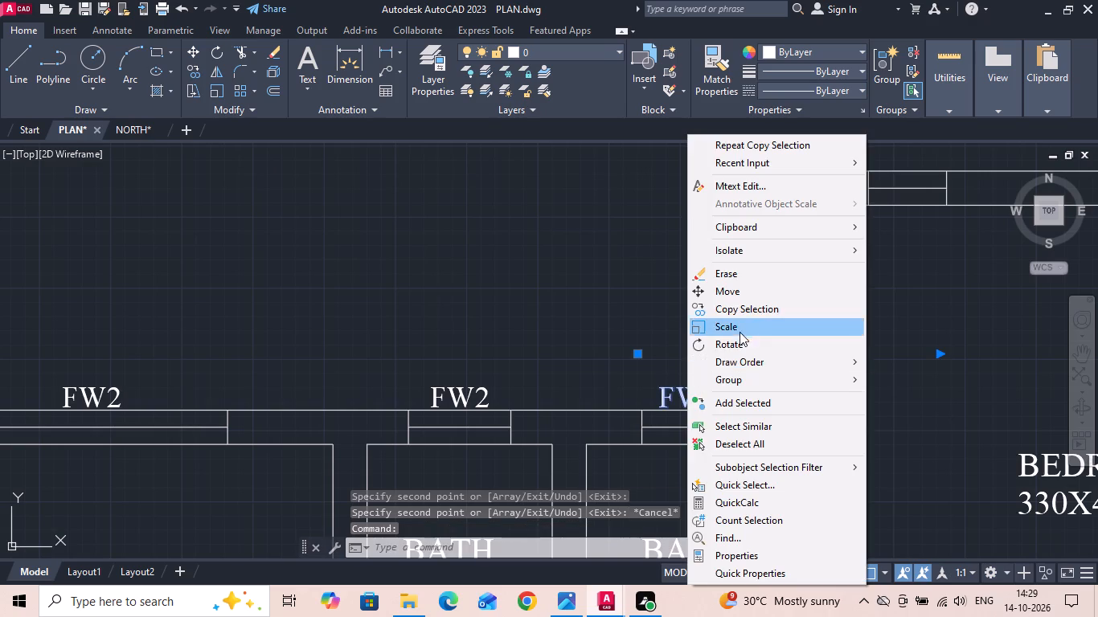
click(744, 310)
drag(678, 401, 682, 391)
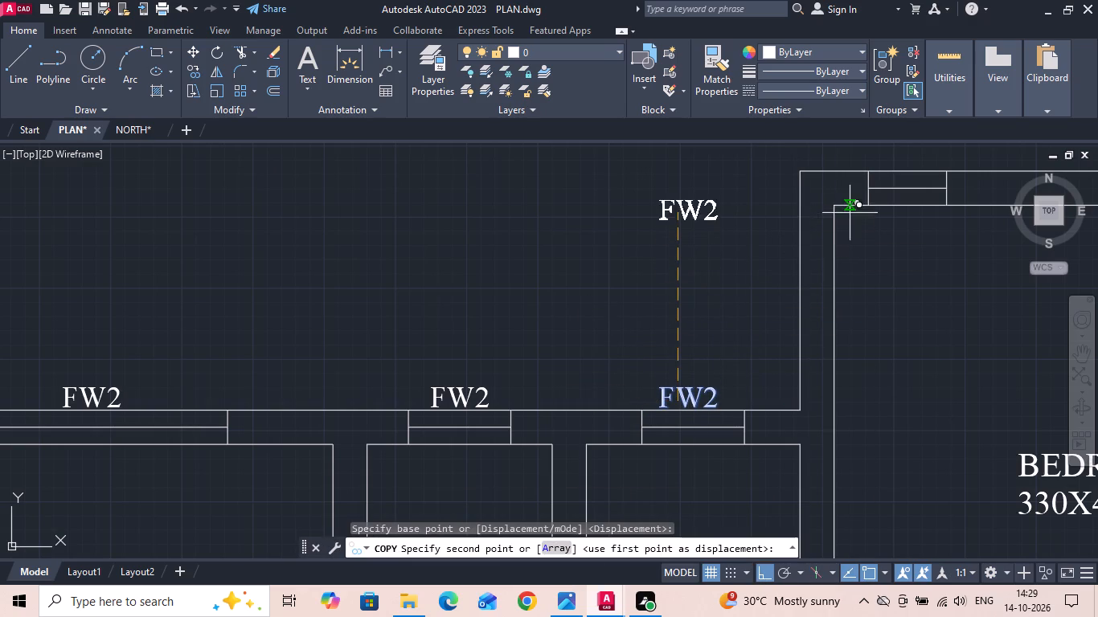
click(776, 163)
scroll(777, 197, down, 3)
key(Escape)
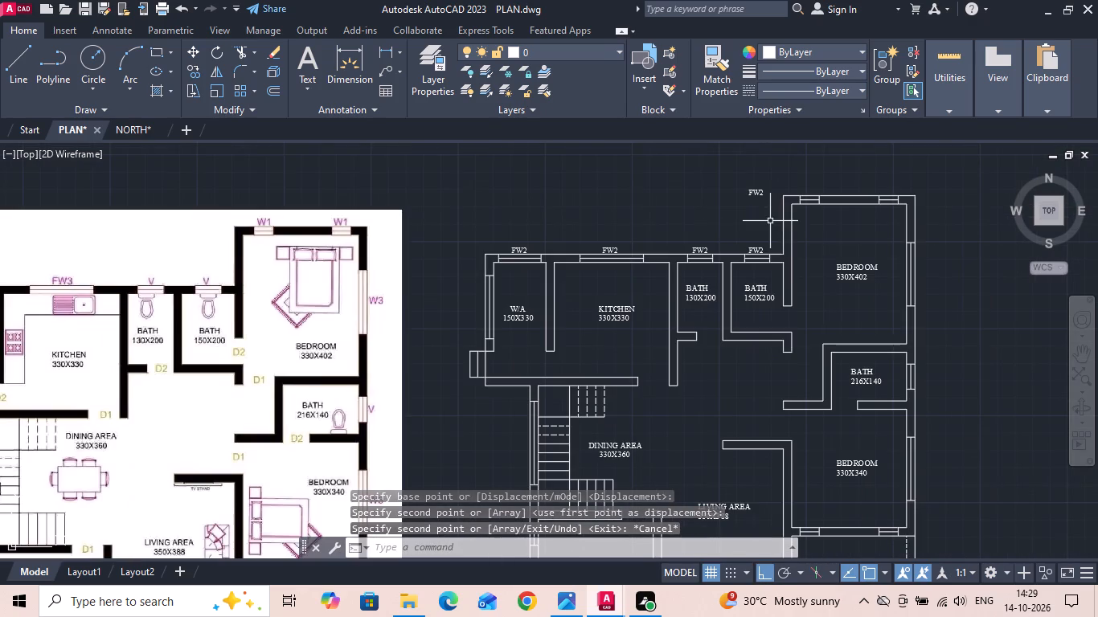
Change the label above the kitchen window to FW3.
scroll(617, 259, up, 3)
double_click(616, 219)
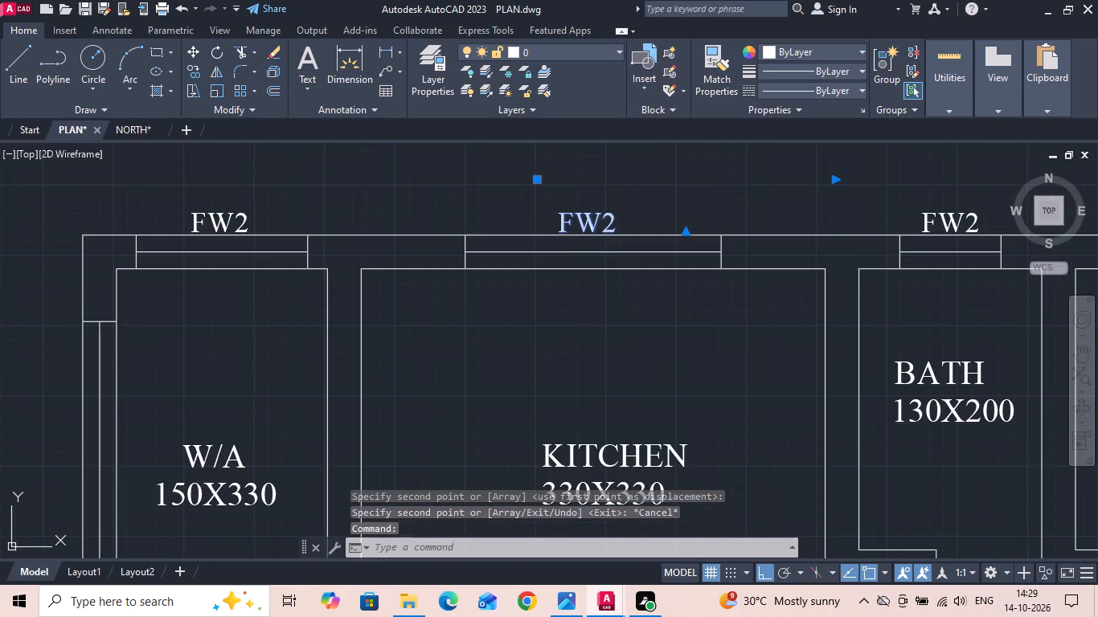
key(BackSpace)
key(3)
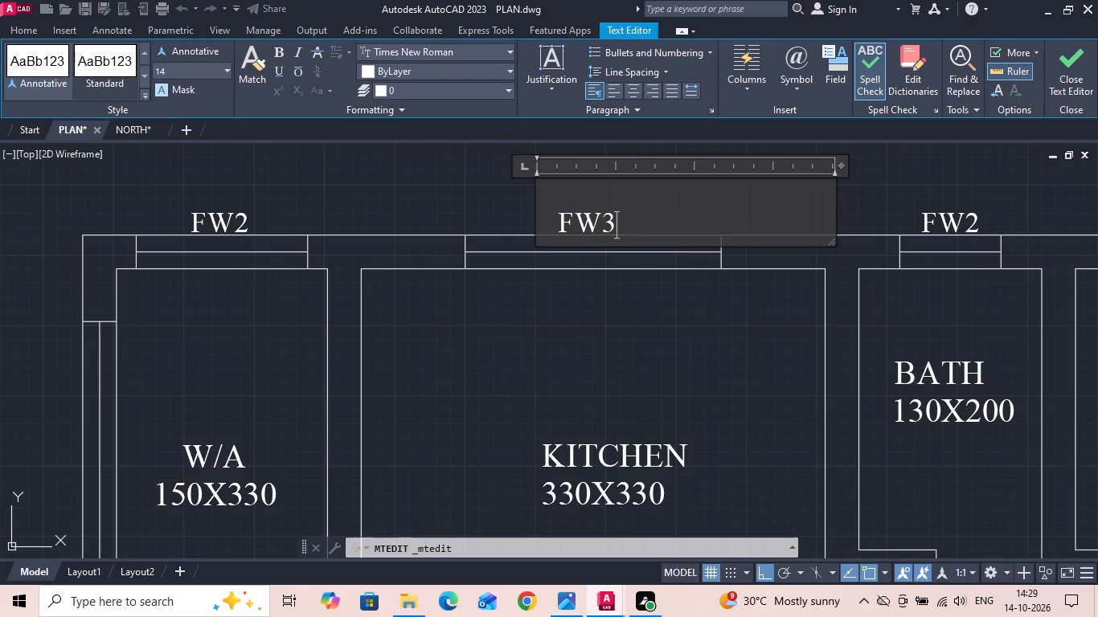
click(690, 371)
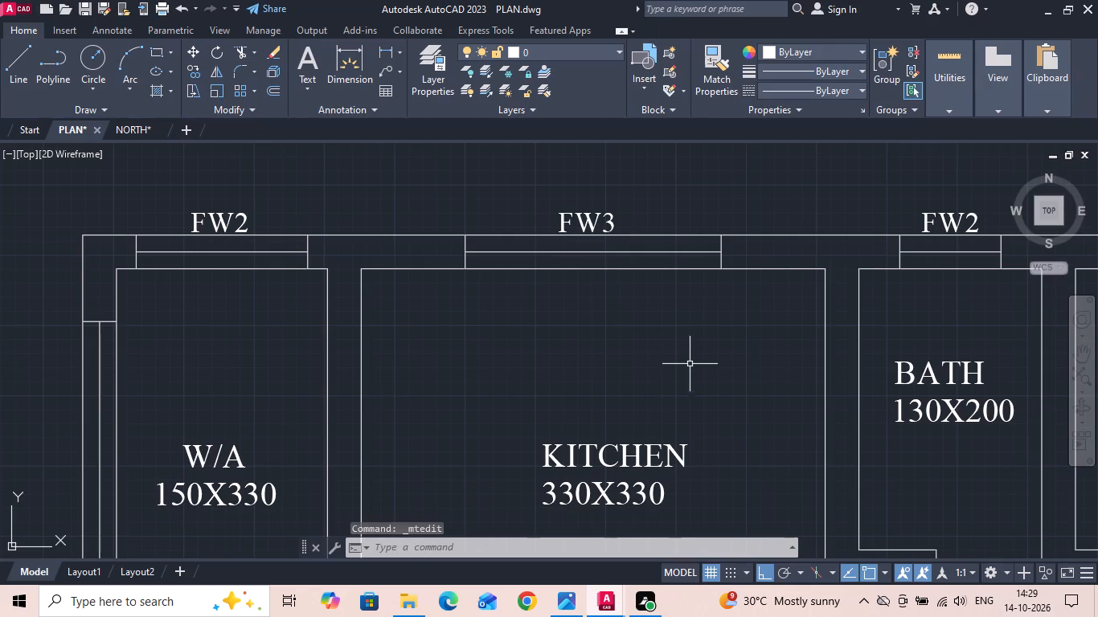
Replace the label above the BATH 130X200 window with V.
middle_drag(527, 370, 455, 370)
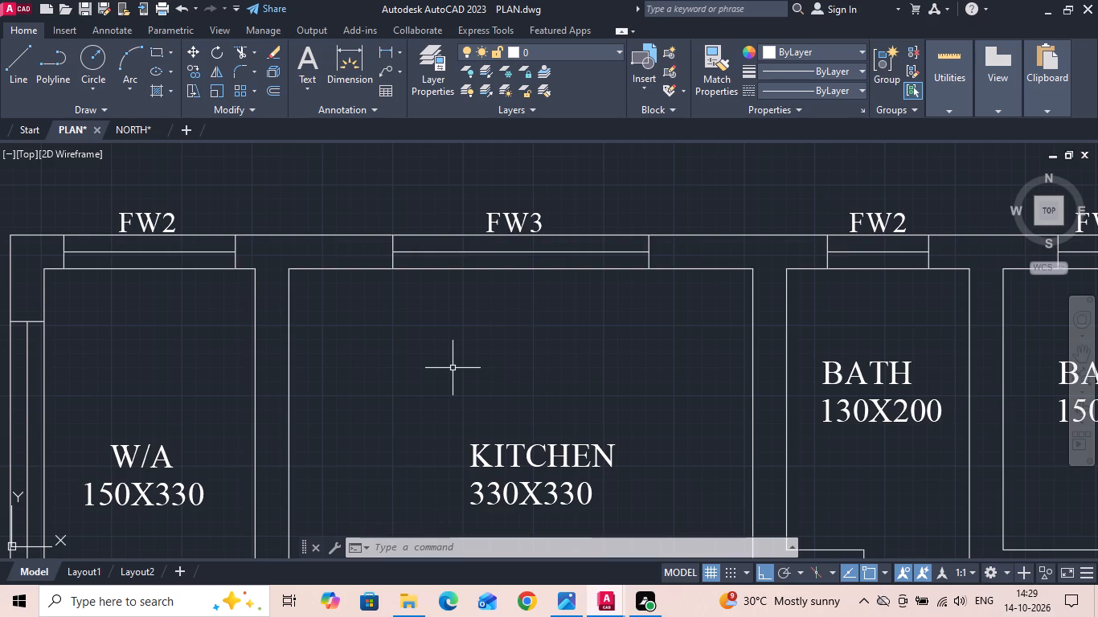
middle_drag(846, 250, 529, 296)
scroll(531, 285, up, 1)
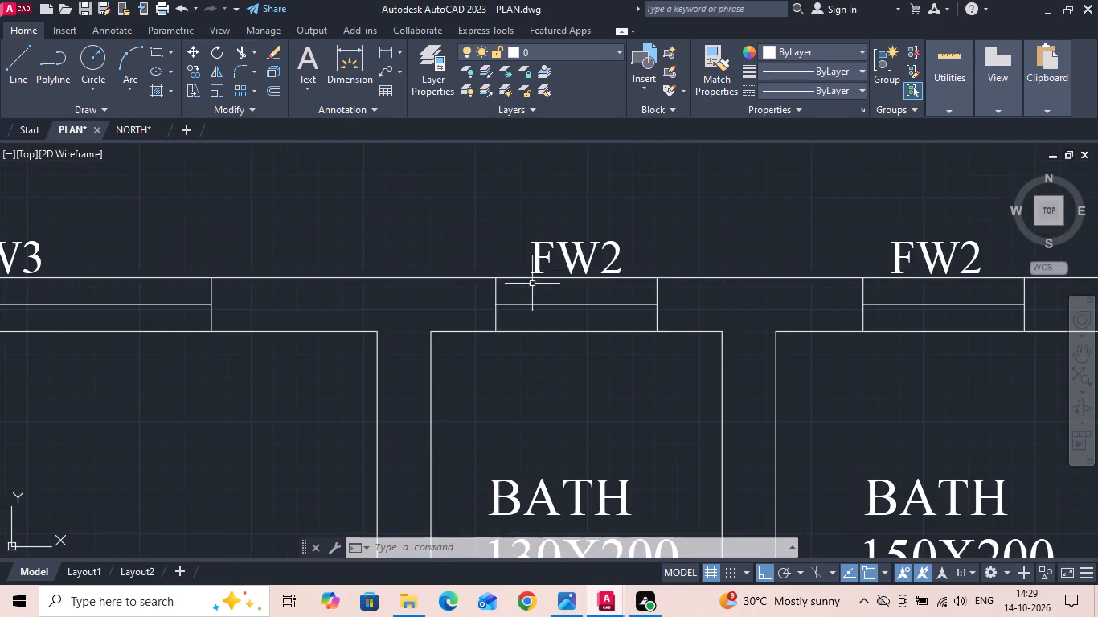
scroll(663, 227, up, 1)
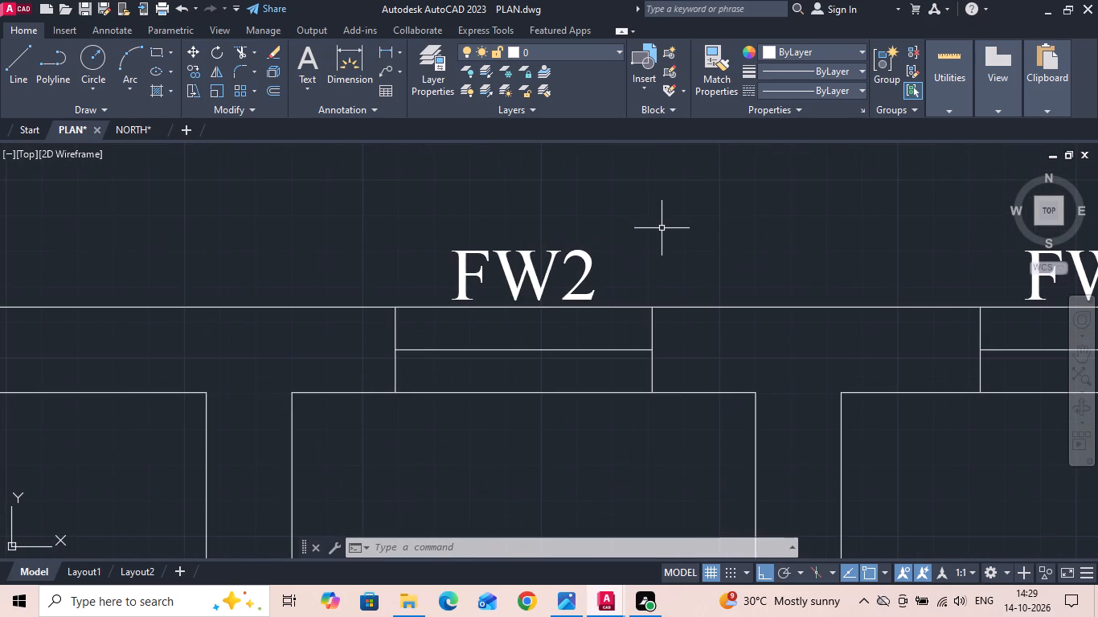
double_click(589, 259)
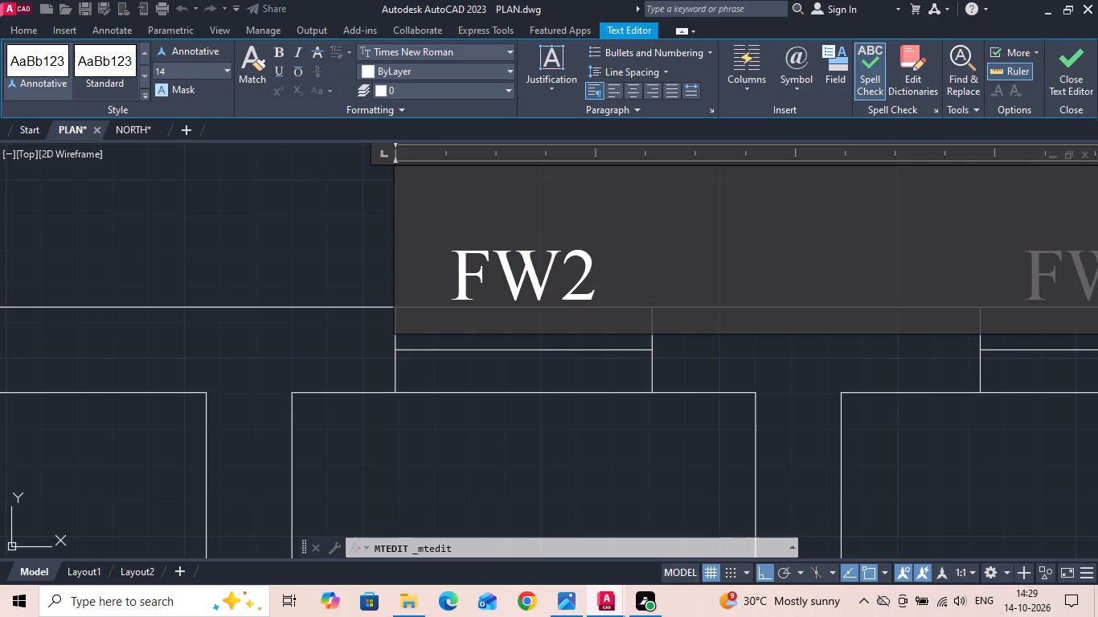
key(BackSpace)
key(BackSpace)
key(BackSpace)
key(v)
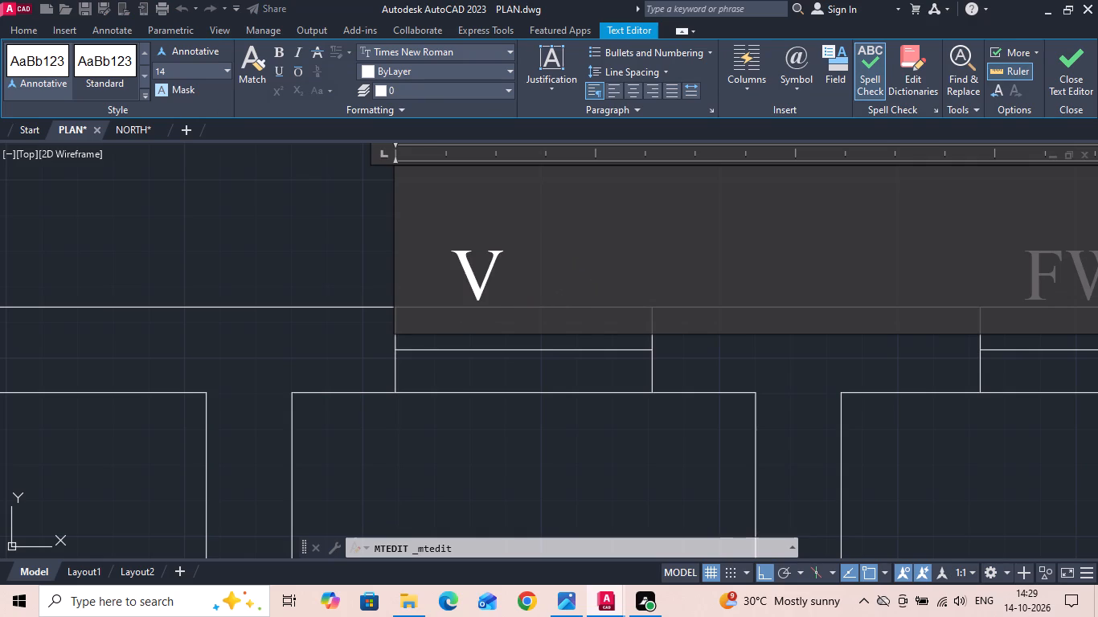
click(338, 274)
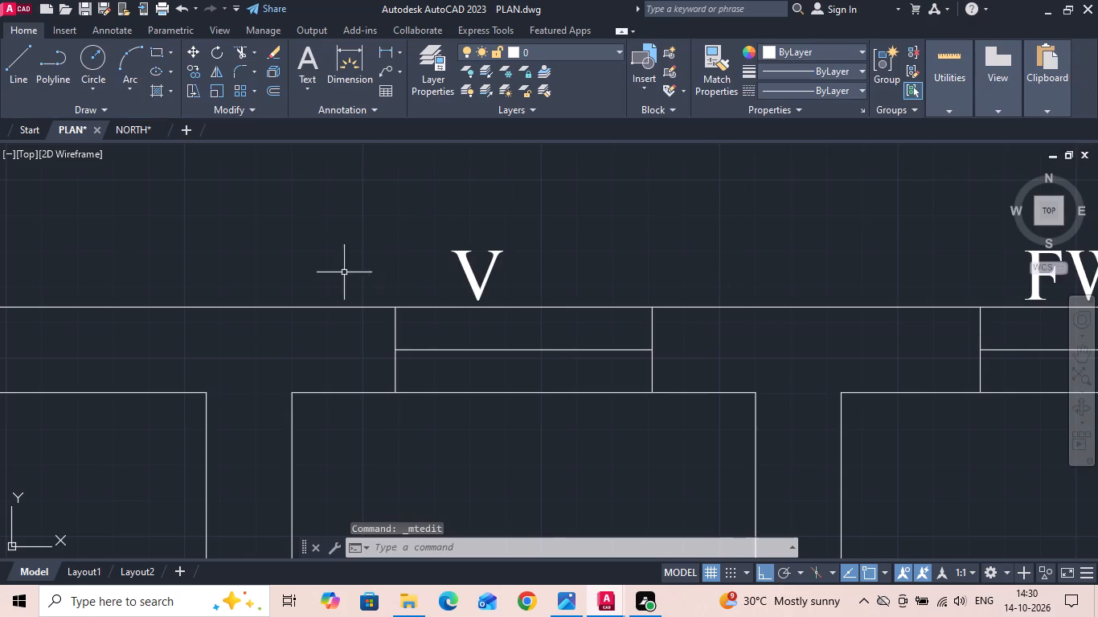
Move the V label horizontally about 14 to centre it over the BATH 130X200 window.
click(522, 269)
click(452, 268)
right_click(449, 265)
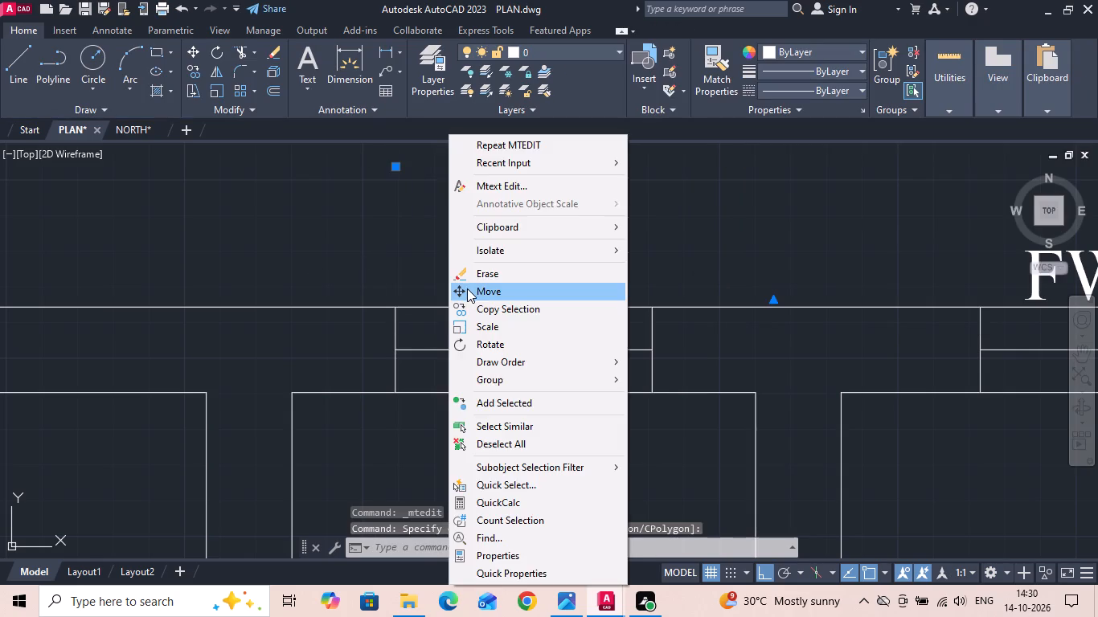
click(467, 288)
drag(699, 219, 707, 219)
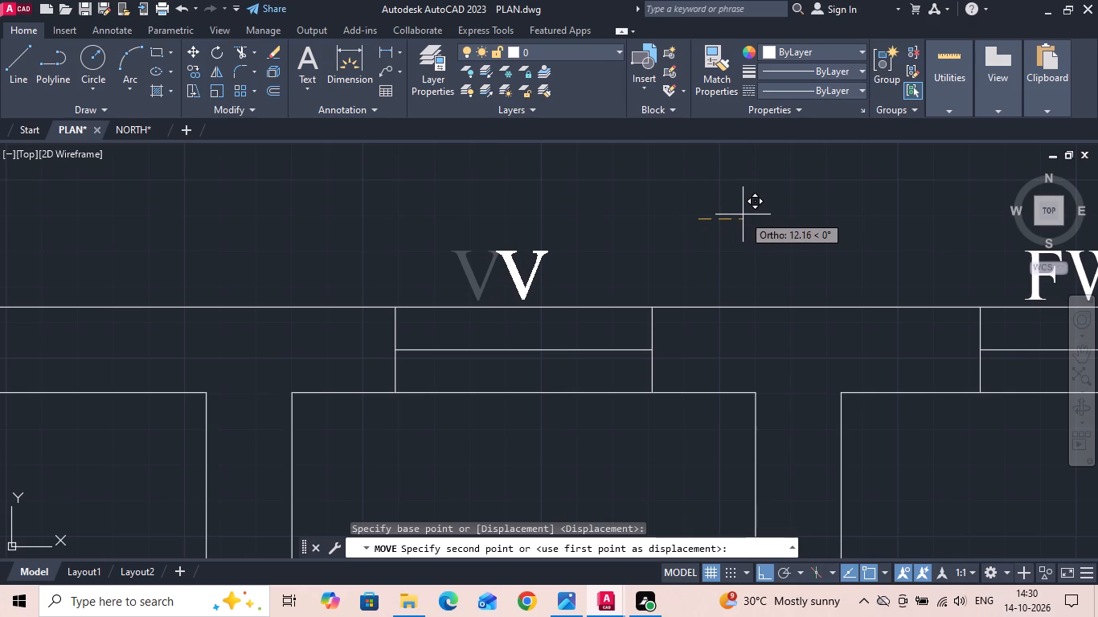
click(751, 215)
Replace the label above the BATH 150X200 window with V.
scroll(190, 229, down, 1)
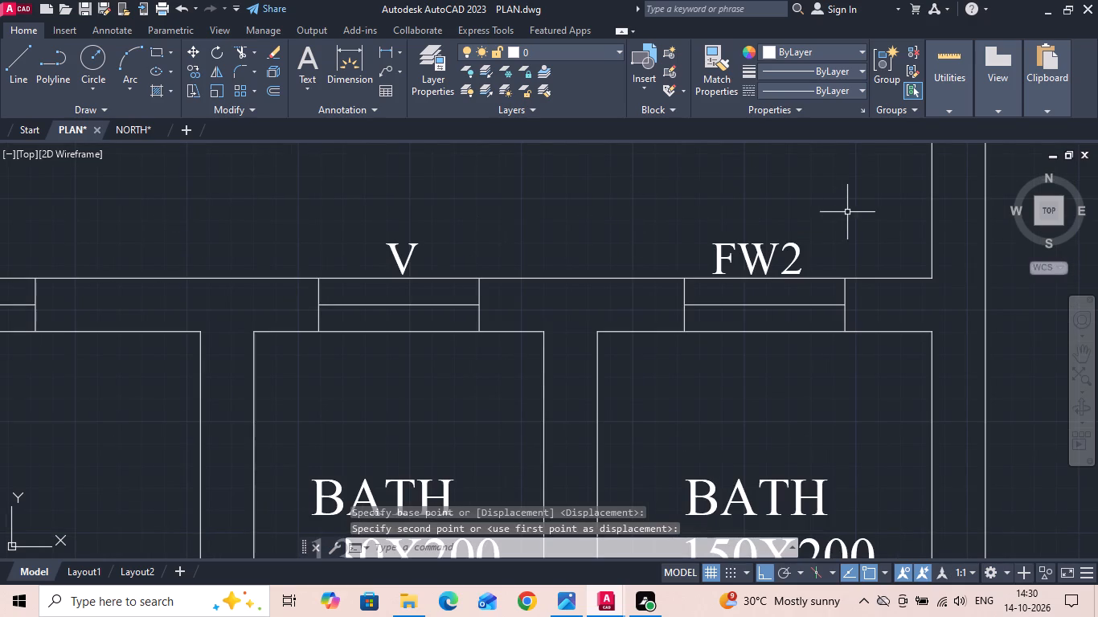
double_click(798, 251)
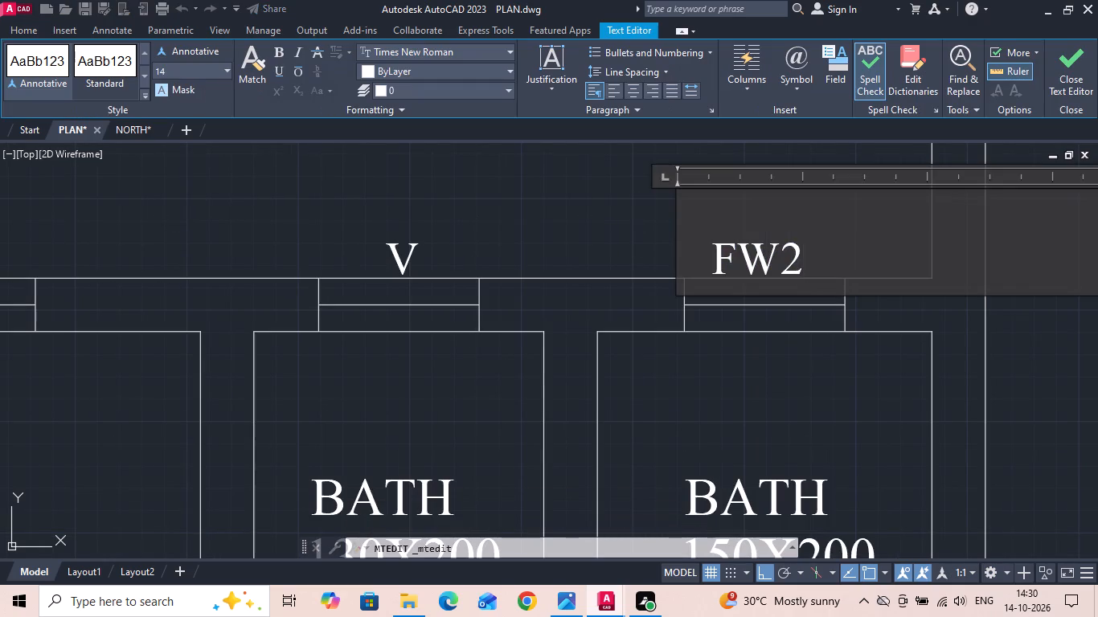
key(BackSpace)
key(BackSpace)
key(BackSpace)
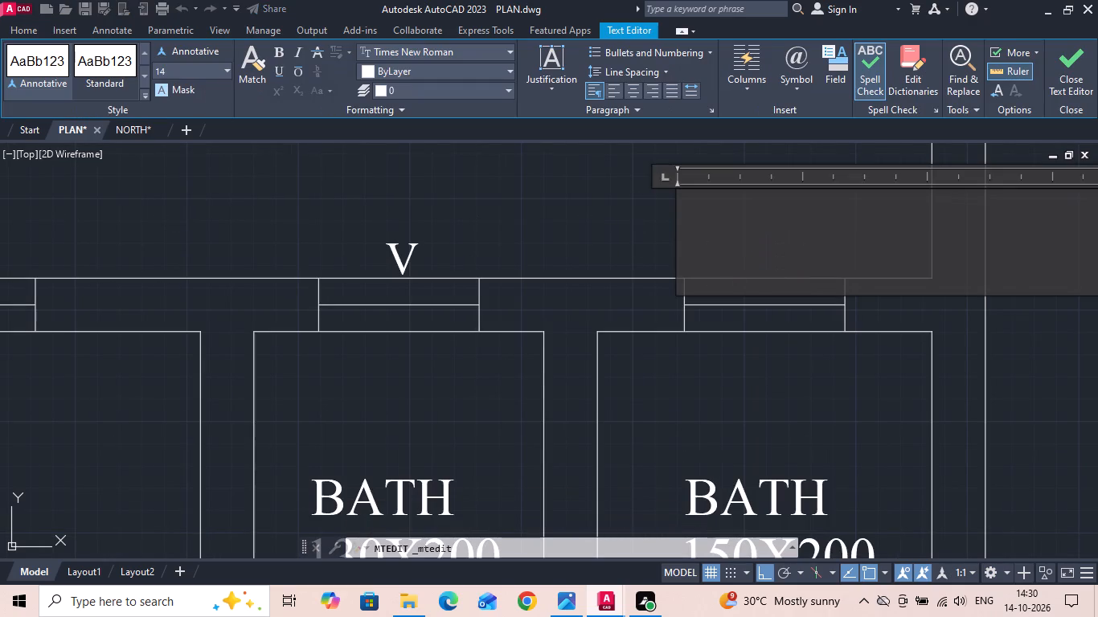
key(v)
click(627, 251)
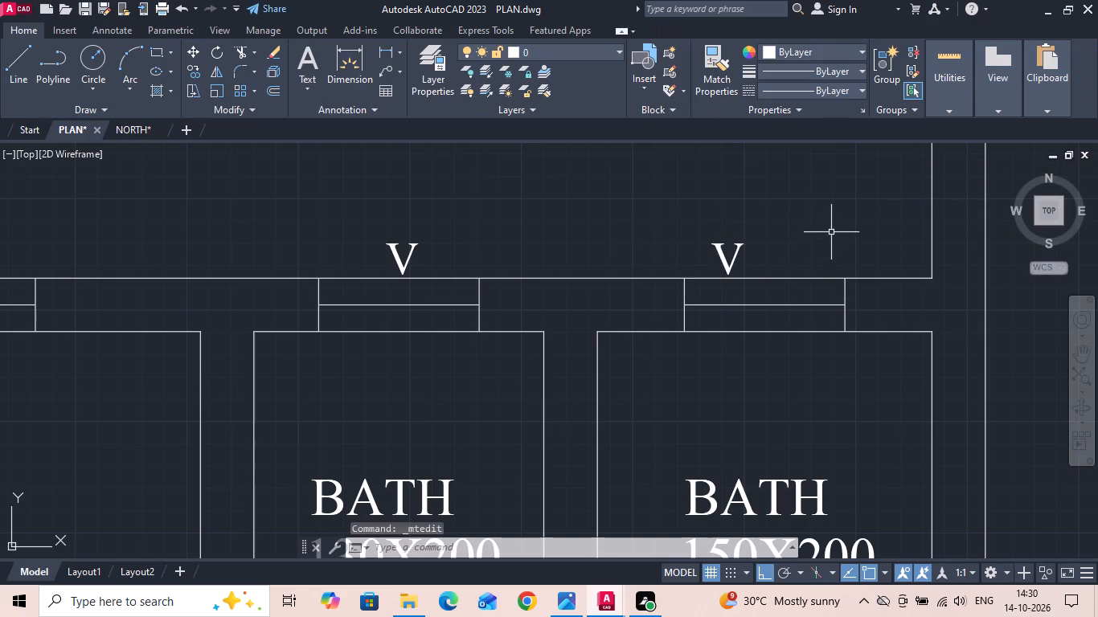
Move the V label horizontally about 16 to centre it over the BATH 150X200 window.
scroll(840, 219, up, 1)
drag(780, 264, 740, 271)
click(604, 270)
right_click(603, 269)
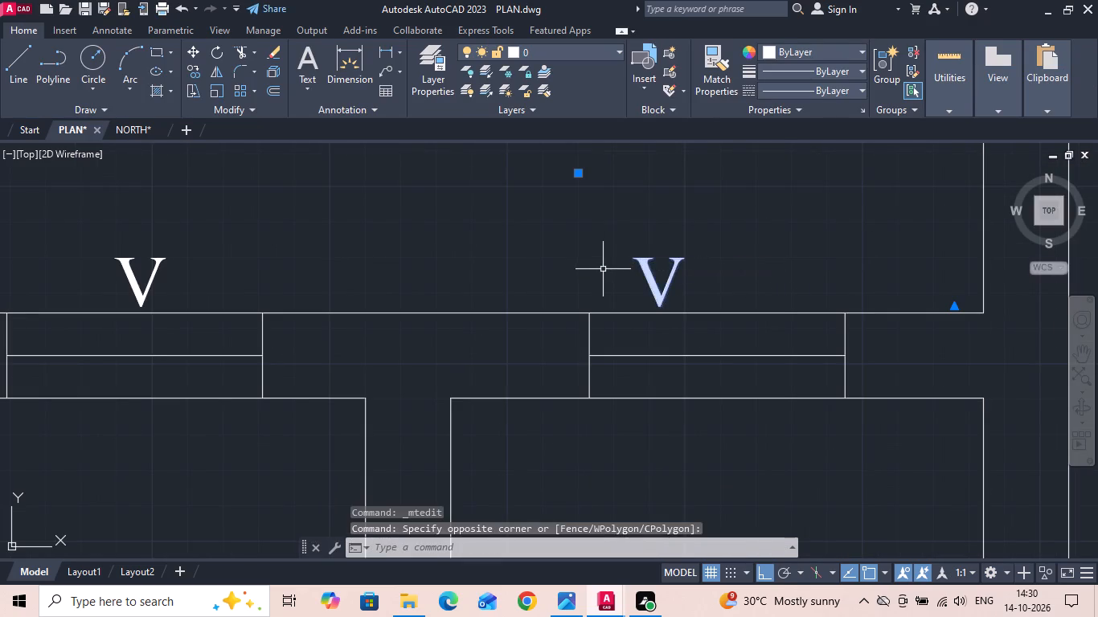
click(645, 297)
drag(812, 246, 828, 242)
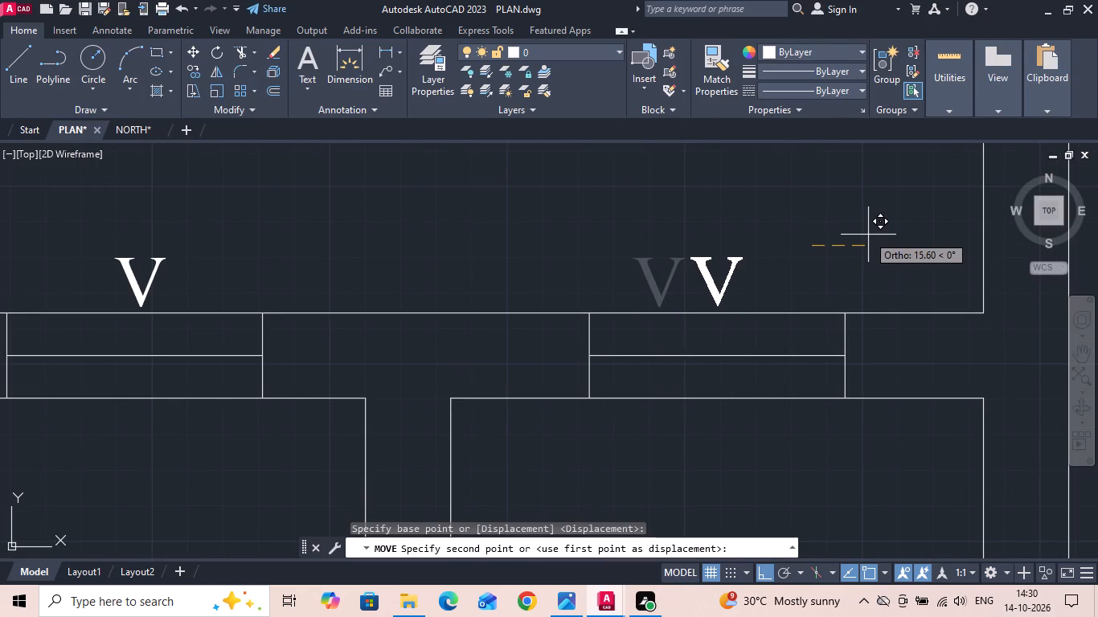
click(872, 234)
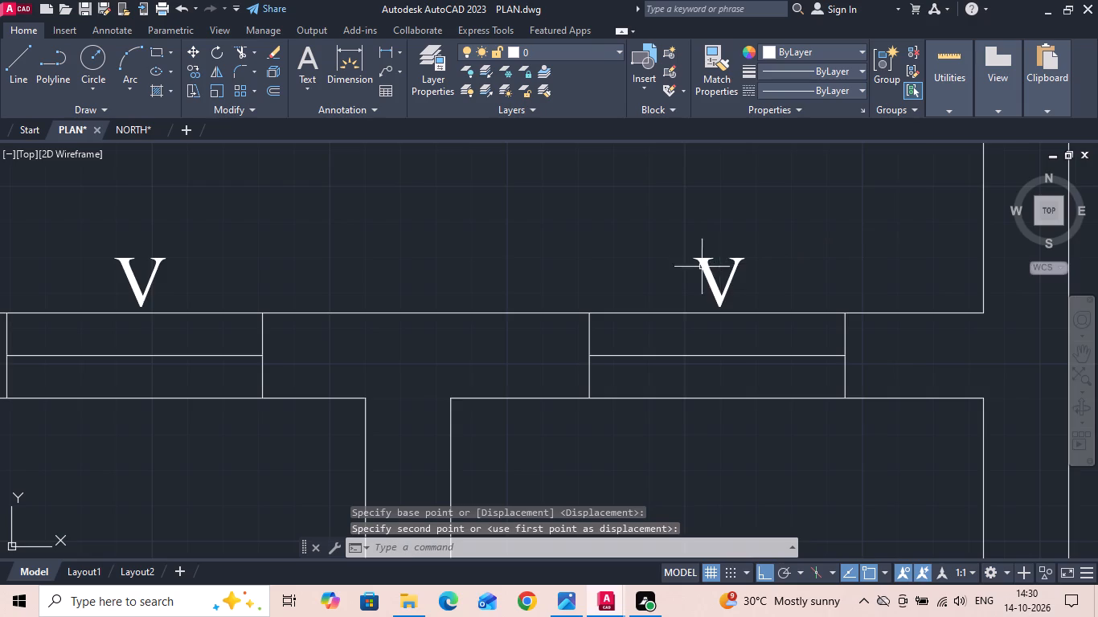
Move the spare FW2 label horizontally about 150 to sit over the first window in BEDROOM 330X402's top wall.
scroll(488, 279, down, 4)
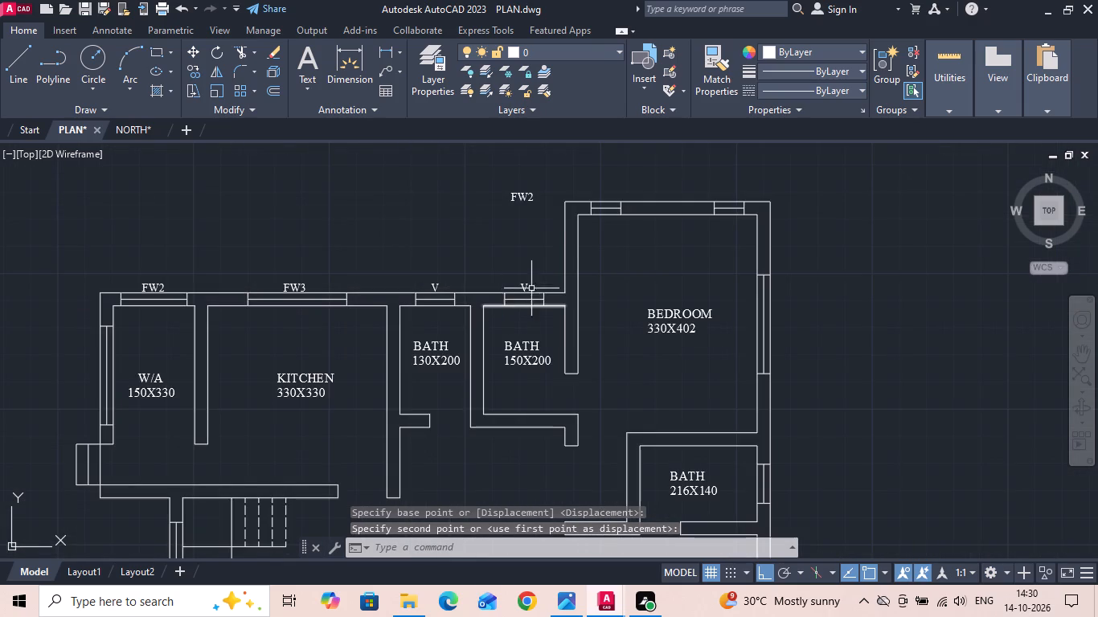
scroll(586, 190, up, 3)
drag(505, 207, 400, 207)
click(333, 207)
right_click(312, 255)
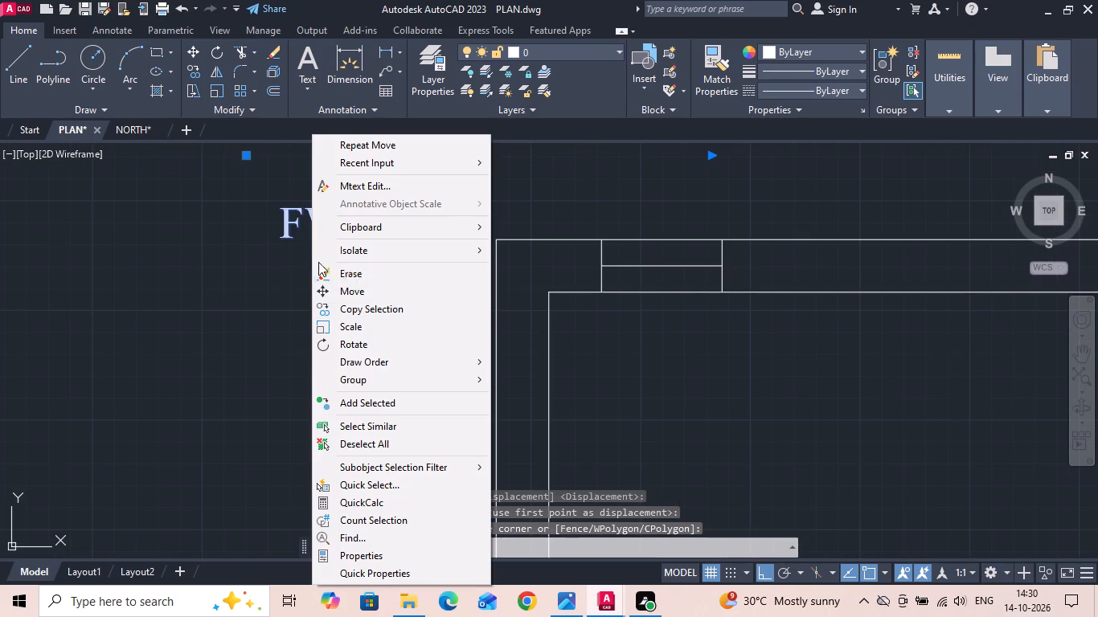
click(336, 286)
drag(653, 411, 684, 417)
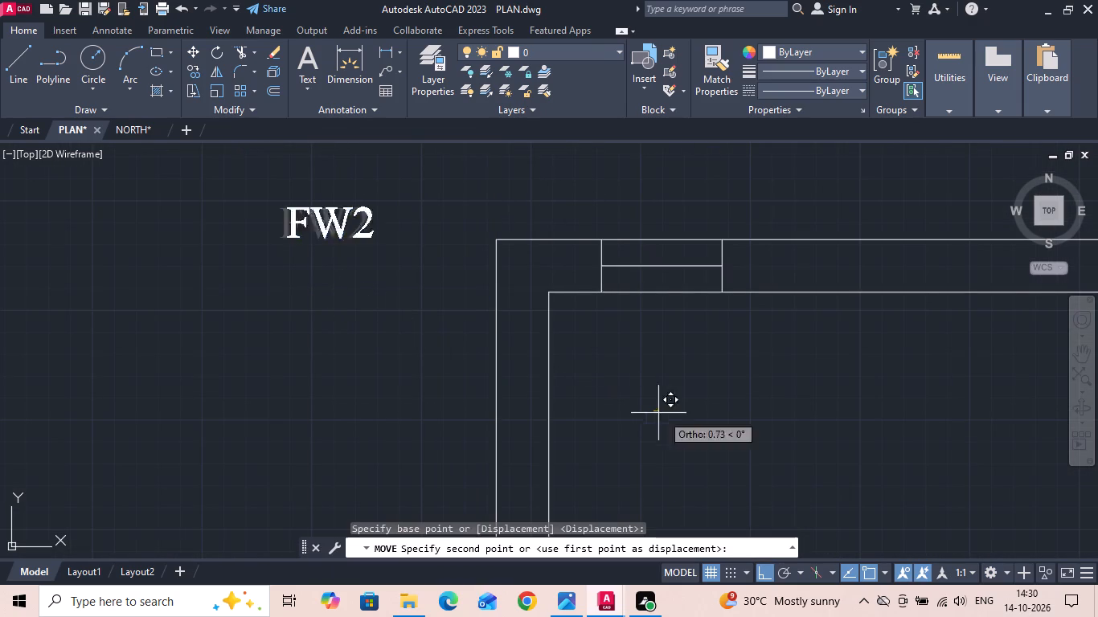
click(986, 431)
With Ortho off, nudge the FW2 label slightly up and right, clear of the bedroom's top wall line.
scroll(640, 242, down, 2)
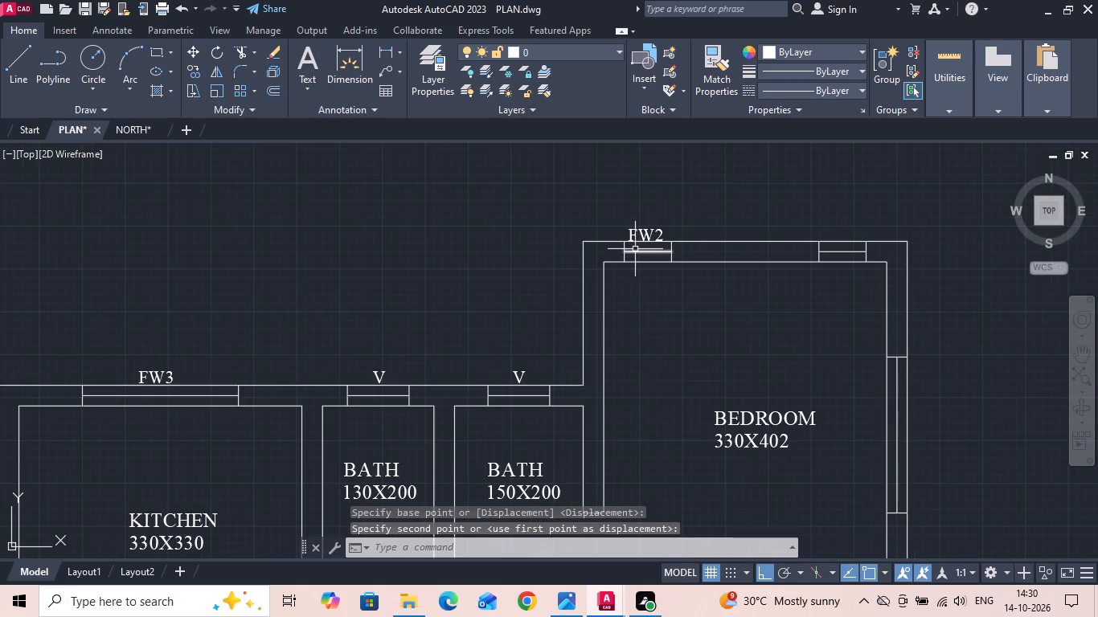
scroll(649, 235, up, 2)
scroll(719, 224, up, 2)
drag(702, 232, 634, 241)
click(568, 228)
right_click(567, 227)
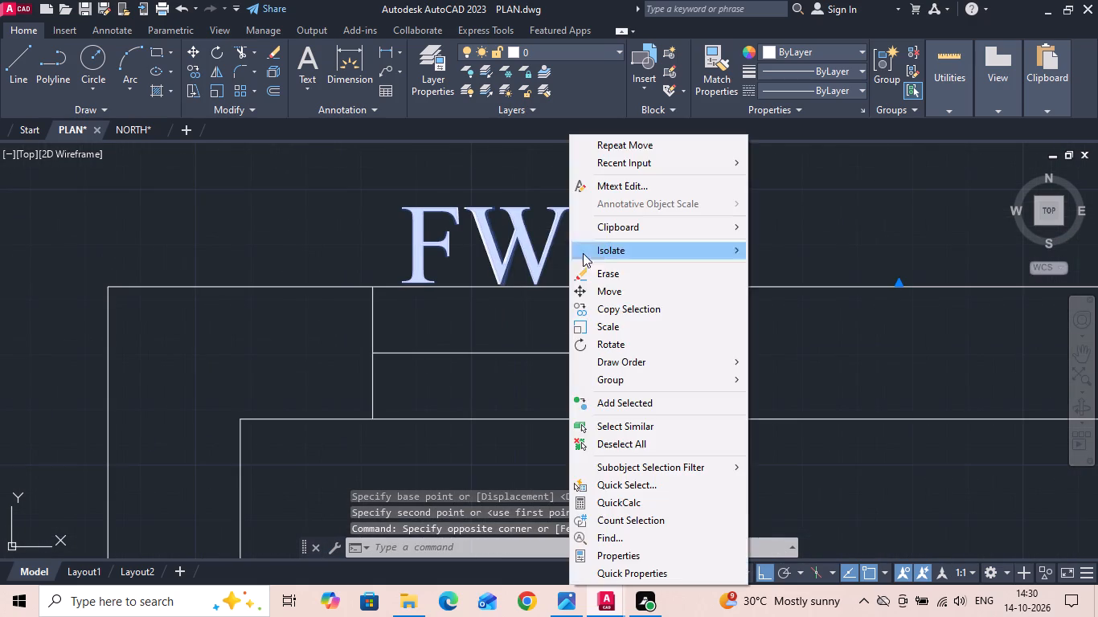
click(599, 287)
click(817, 349)
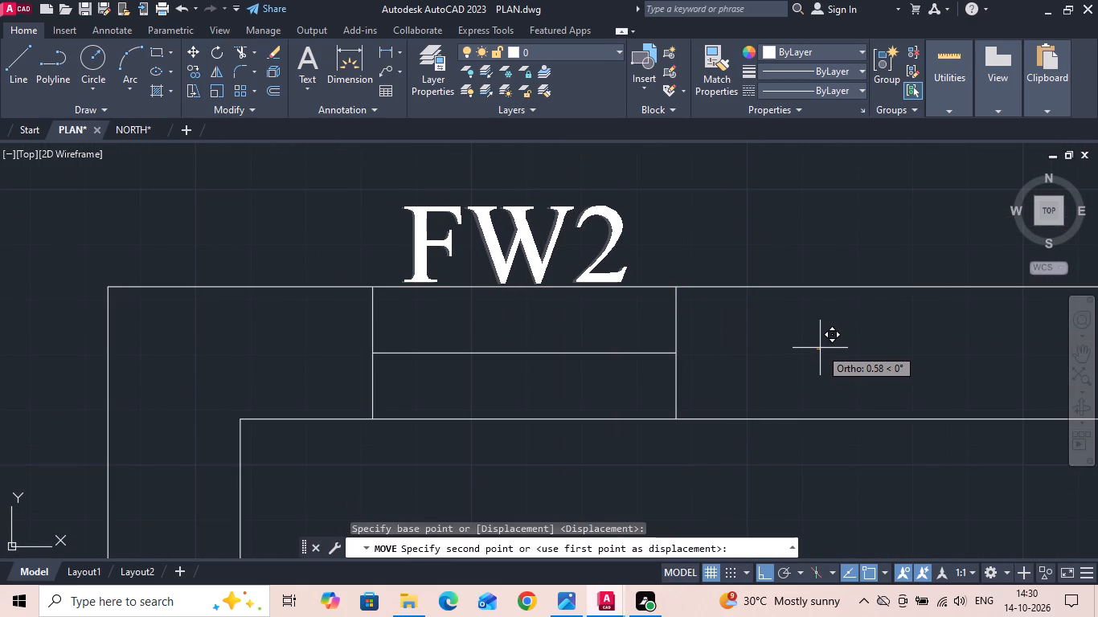
key(F8)
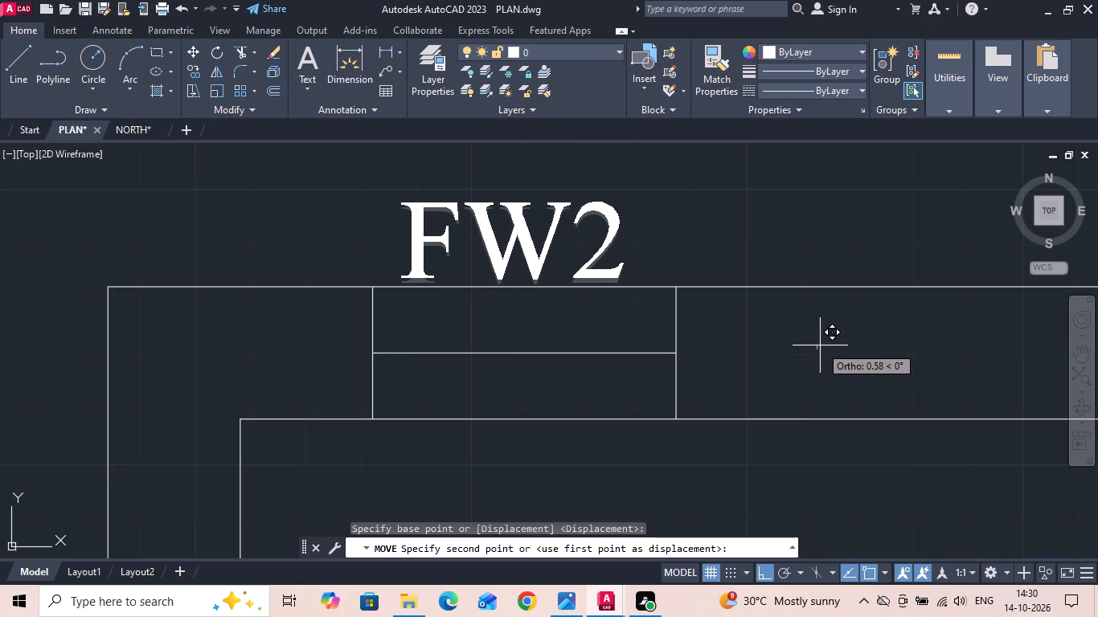
click(821, 346)
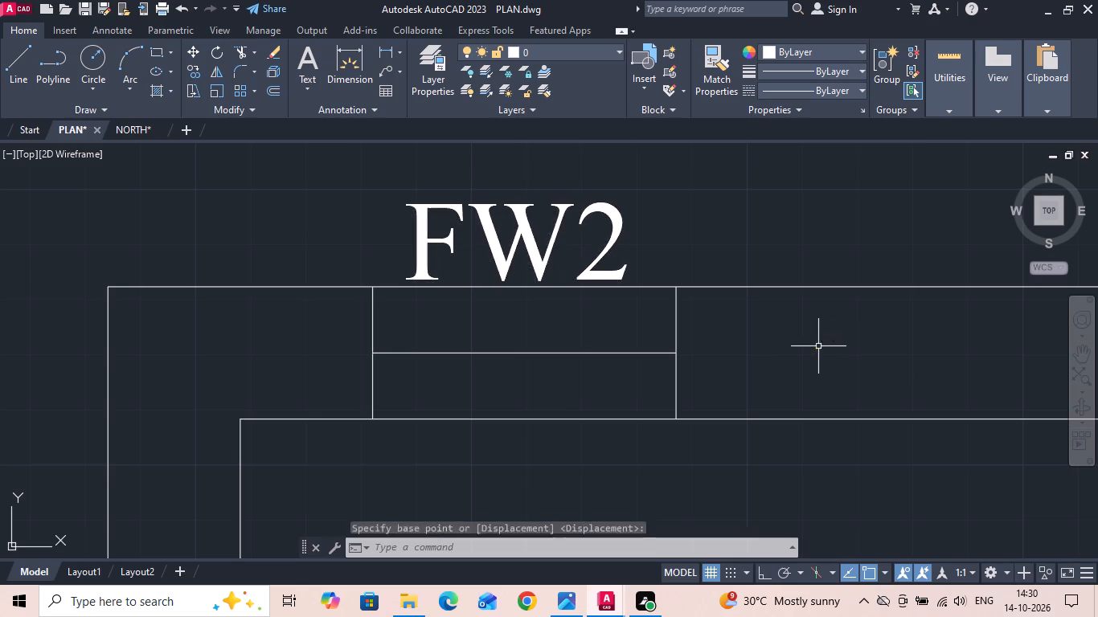
Replace the FW2 label above the first top window of BEDROOM 330X402 with W1.
scroll(731, 295, down, 6)
scroll(747, 313, up, 3)
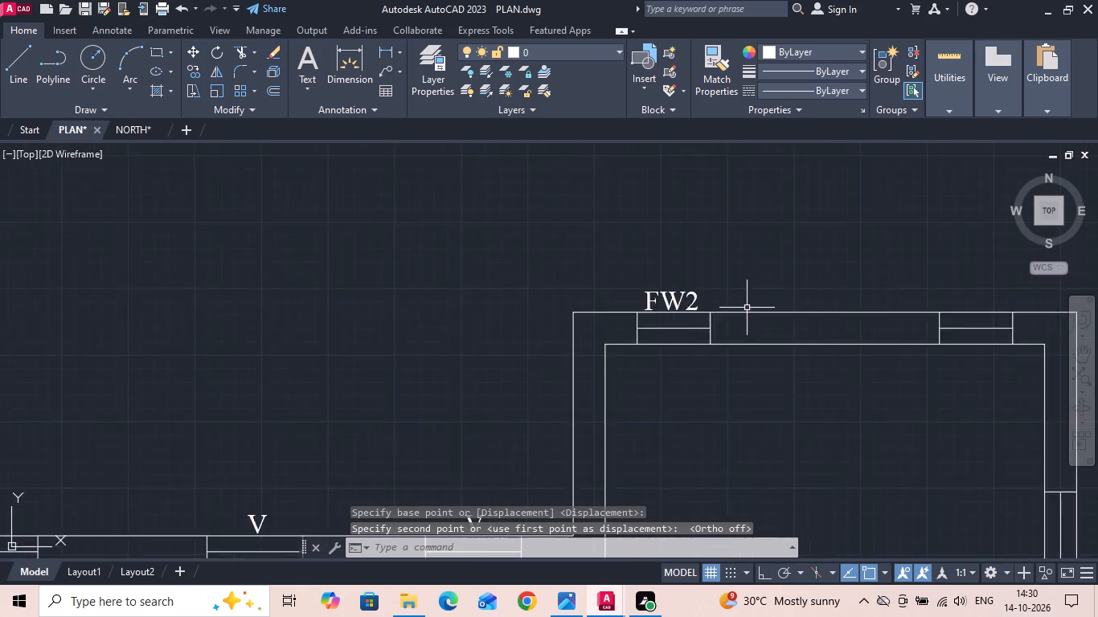
scroll(747, 308, up, 1)
scroll(639, 296, up, 1)
double_click(637, 295)
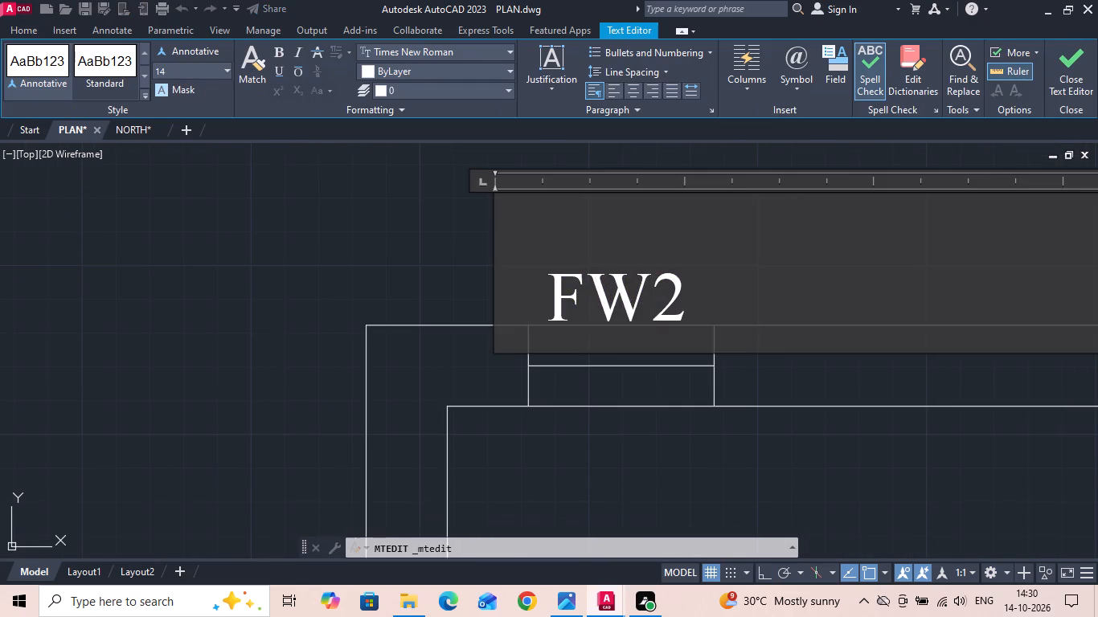
drag(590, 304, 401, 300)
key(BackSpace)
click(609, 290)
key(BackSpace)
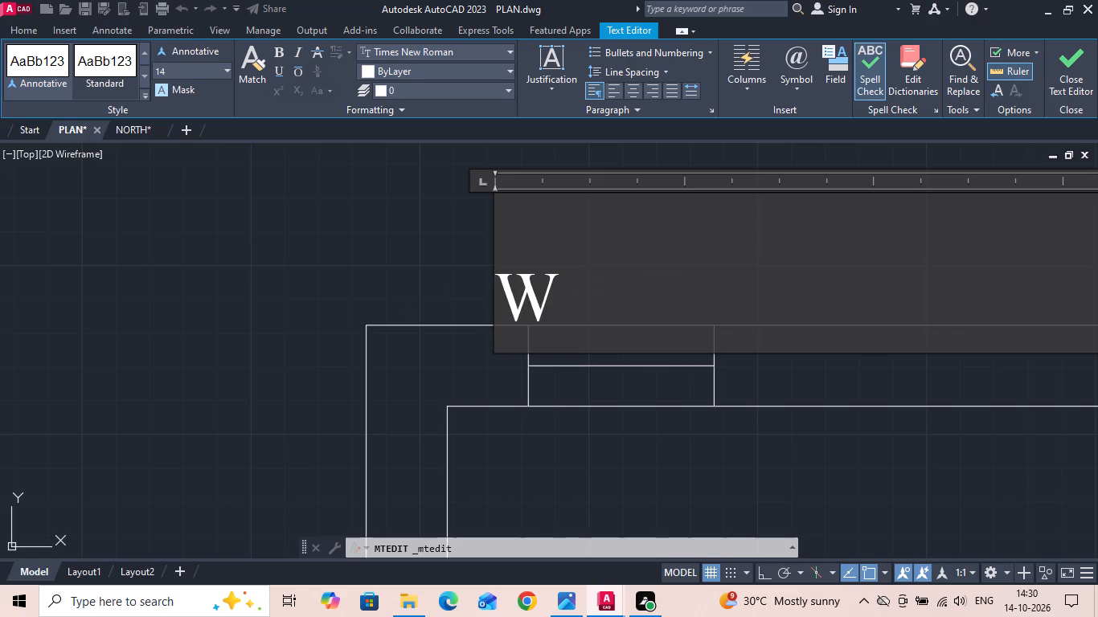
key(1)
click(419, 296)
With Ortho on, move the W1 label horizontally about 20 to centre it over the first top bedroom window.
drag(610, 296, 548, 295)
click(483, 292)
key(F8)
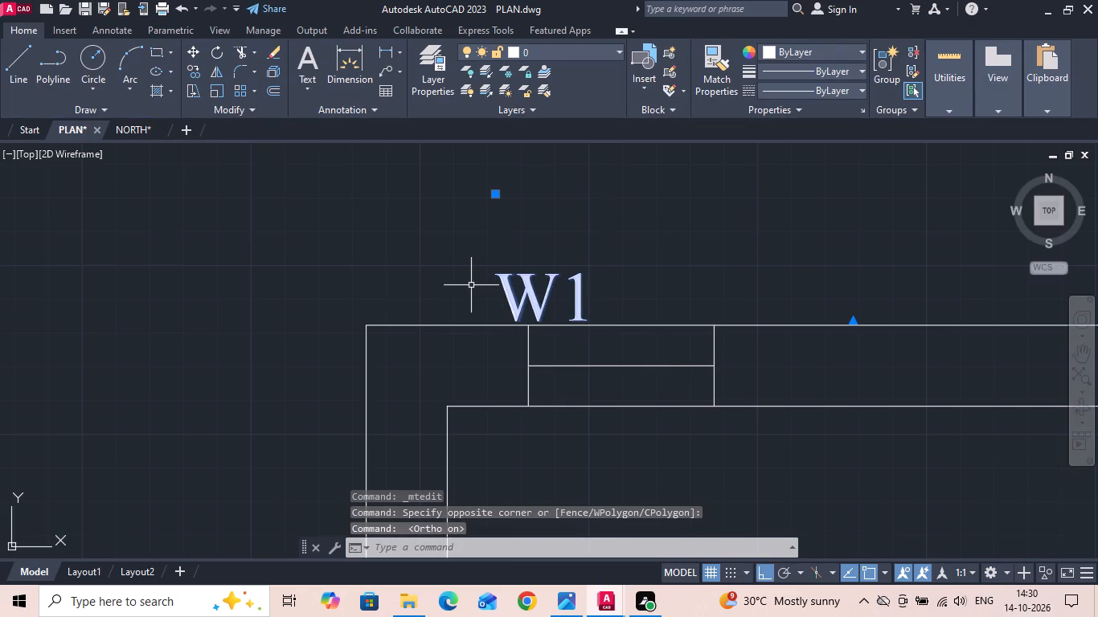
right_click(471, 285)
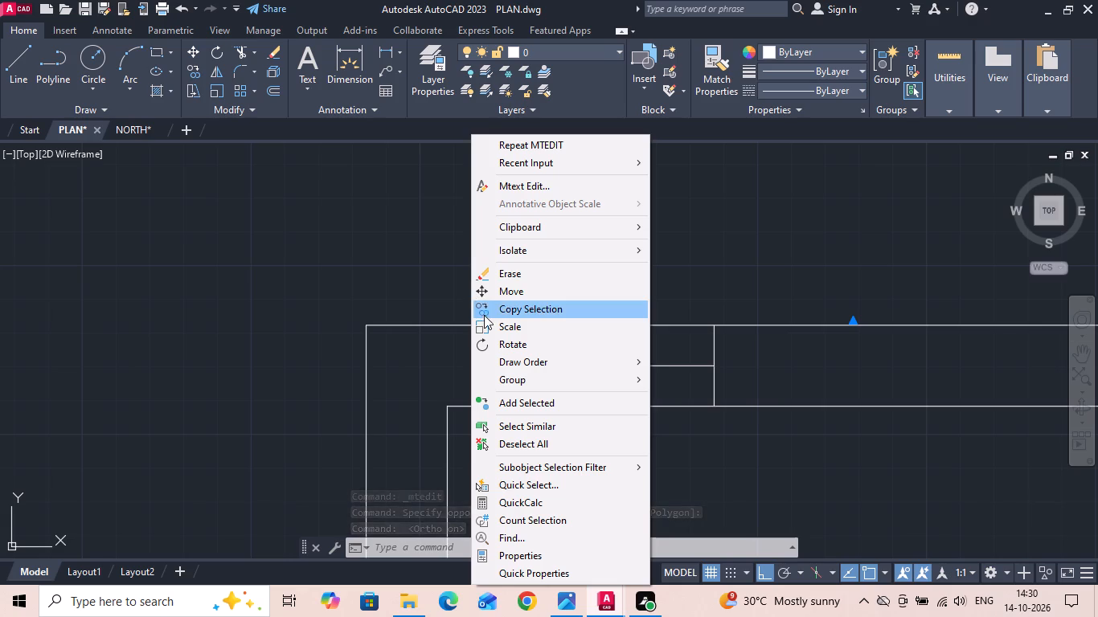
click(509, 297)
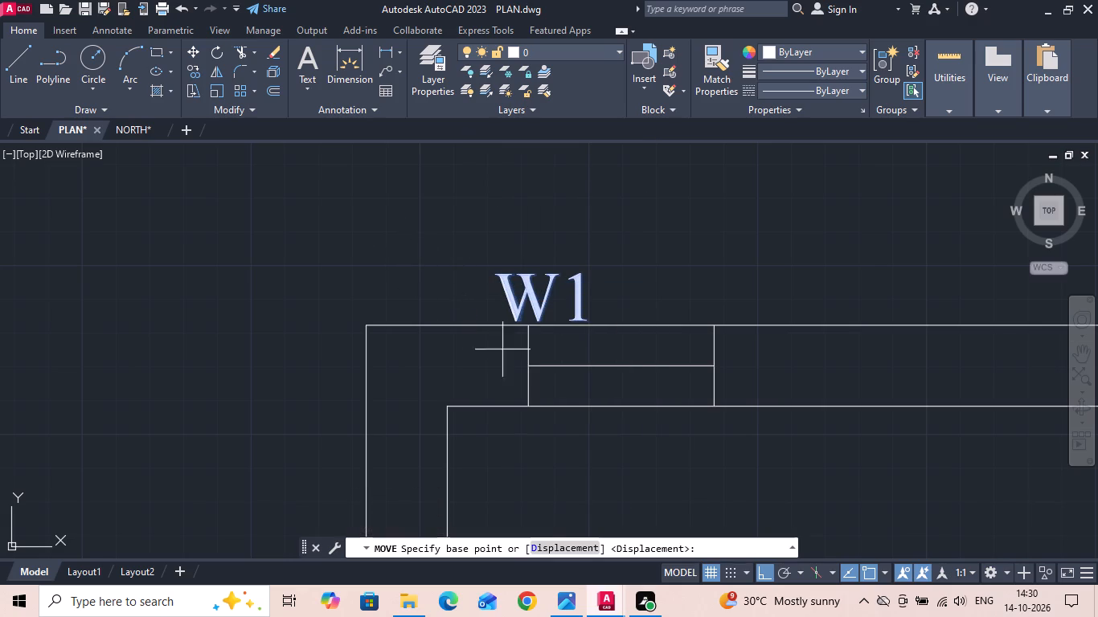
click(604, 480)
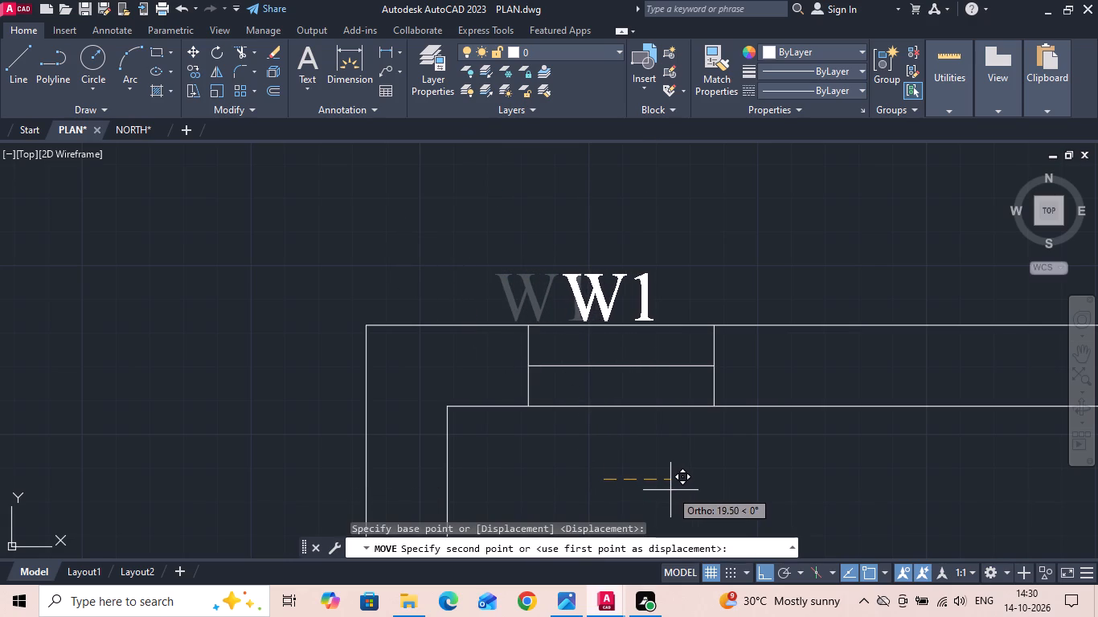
click(675, 490)
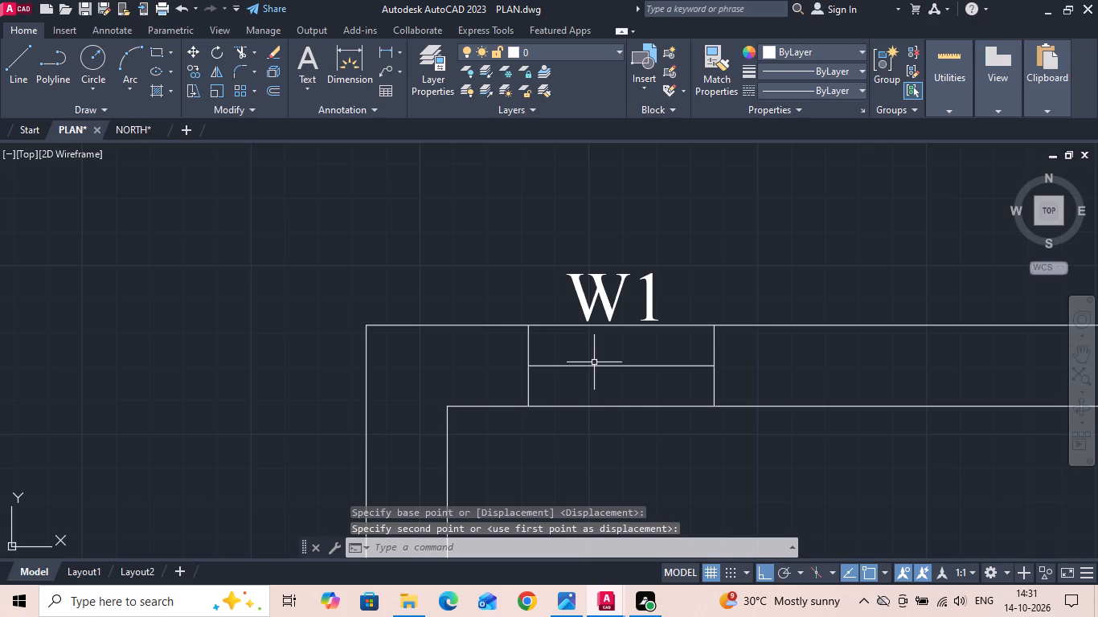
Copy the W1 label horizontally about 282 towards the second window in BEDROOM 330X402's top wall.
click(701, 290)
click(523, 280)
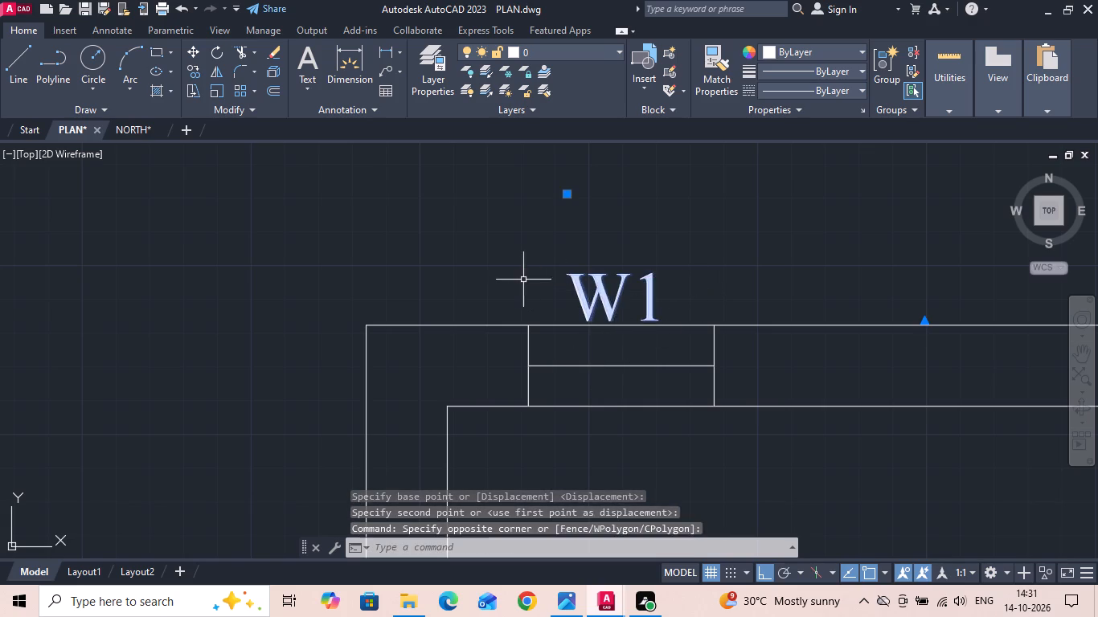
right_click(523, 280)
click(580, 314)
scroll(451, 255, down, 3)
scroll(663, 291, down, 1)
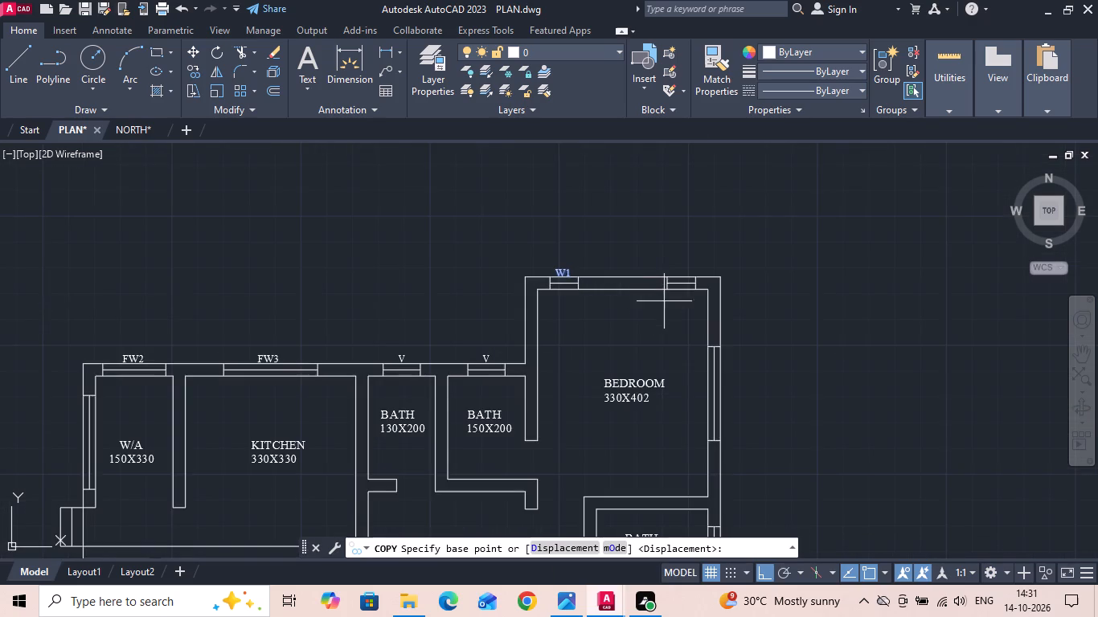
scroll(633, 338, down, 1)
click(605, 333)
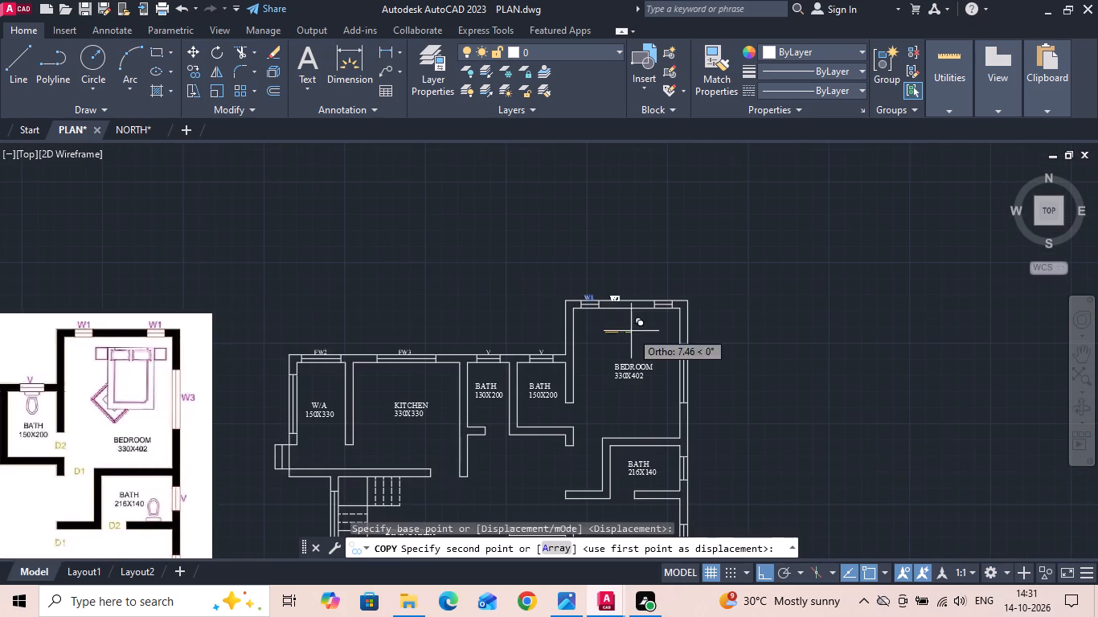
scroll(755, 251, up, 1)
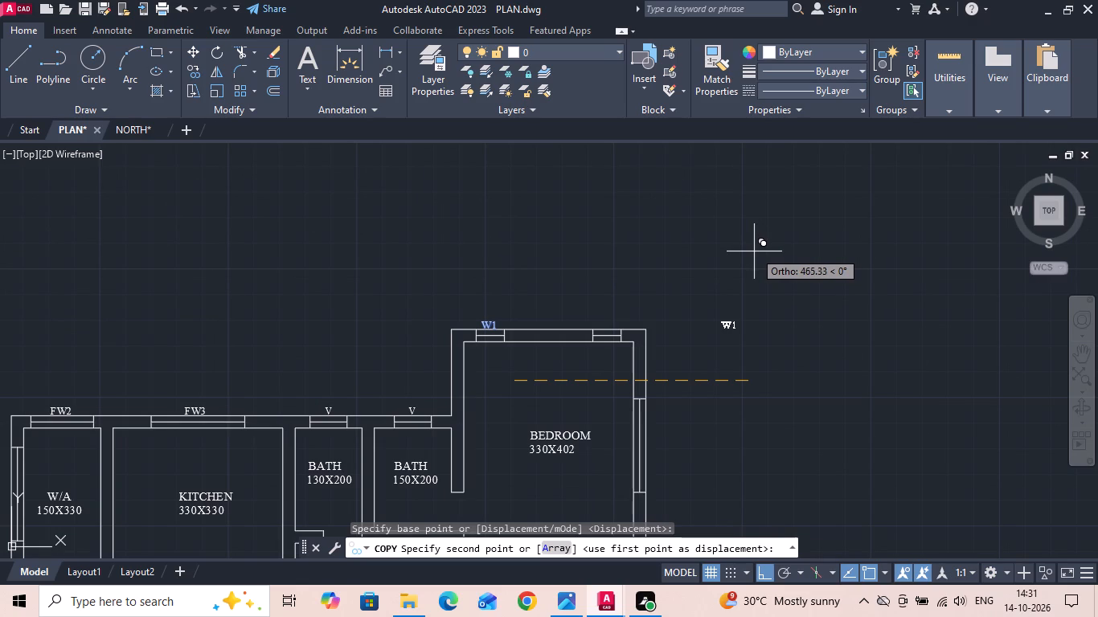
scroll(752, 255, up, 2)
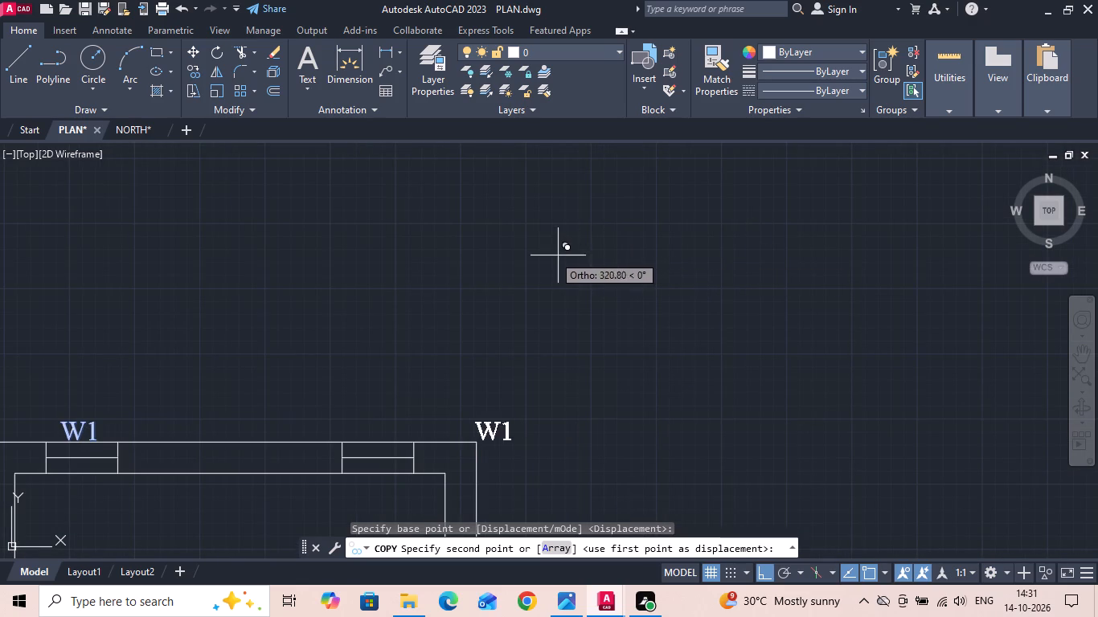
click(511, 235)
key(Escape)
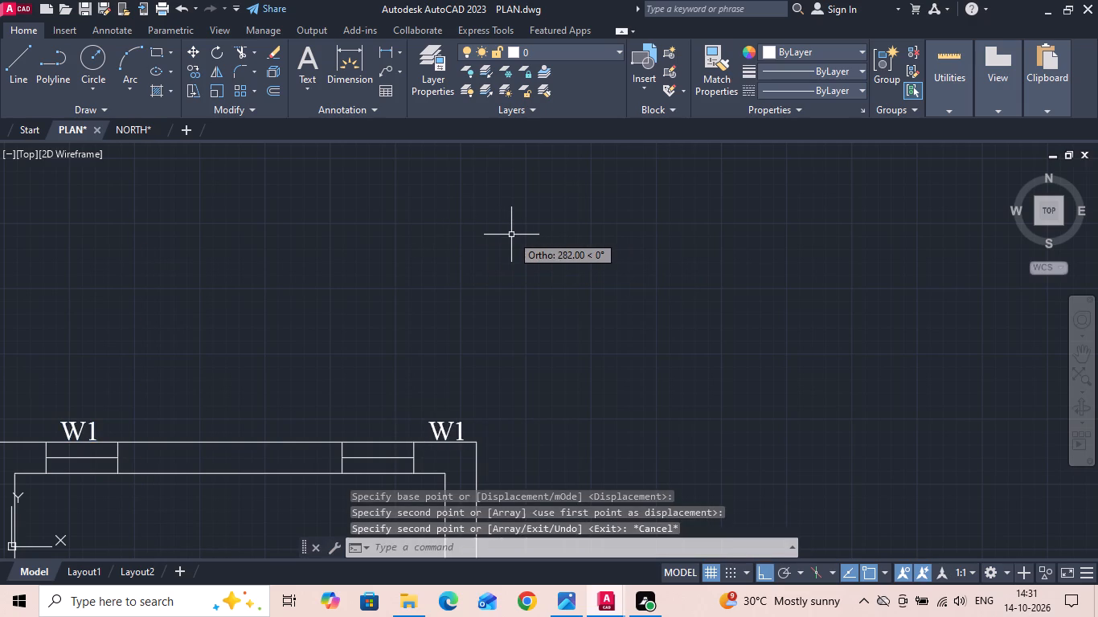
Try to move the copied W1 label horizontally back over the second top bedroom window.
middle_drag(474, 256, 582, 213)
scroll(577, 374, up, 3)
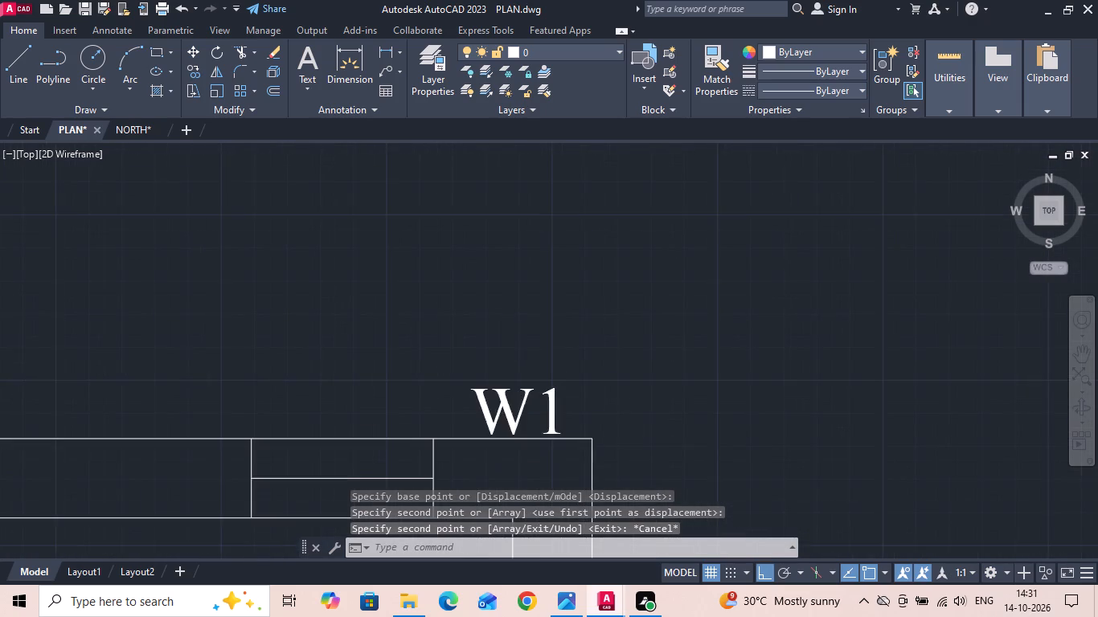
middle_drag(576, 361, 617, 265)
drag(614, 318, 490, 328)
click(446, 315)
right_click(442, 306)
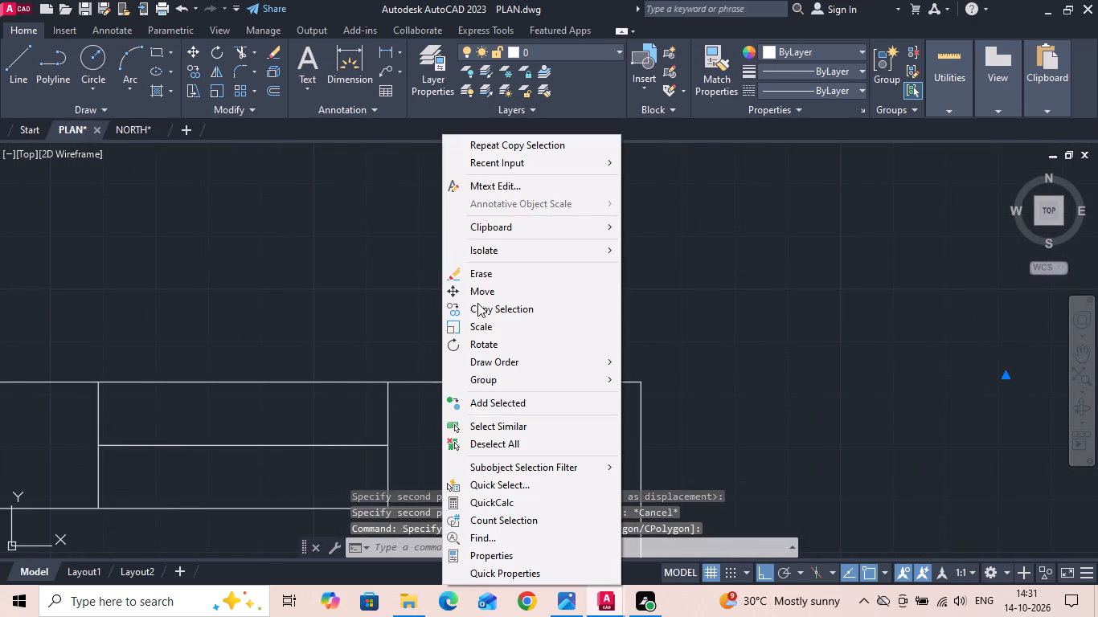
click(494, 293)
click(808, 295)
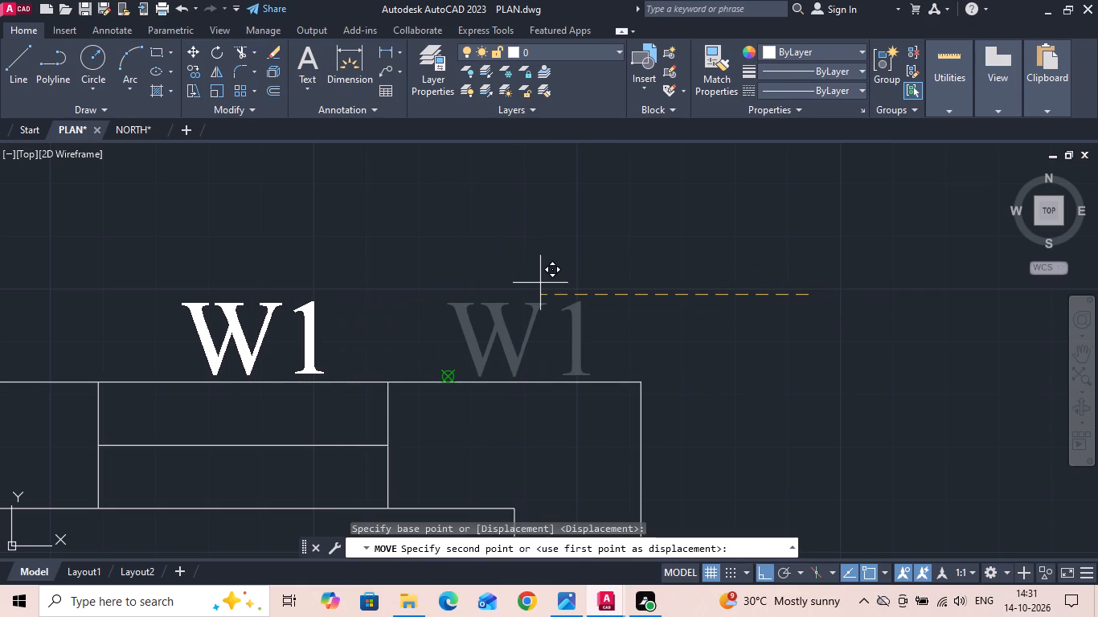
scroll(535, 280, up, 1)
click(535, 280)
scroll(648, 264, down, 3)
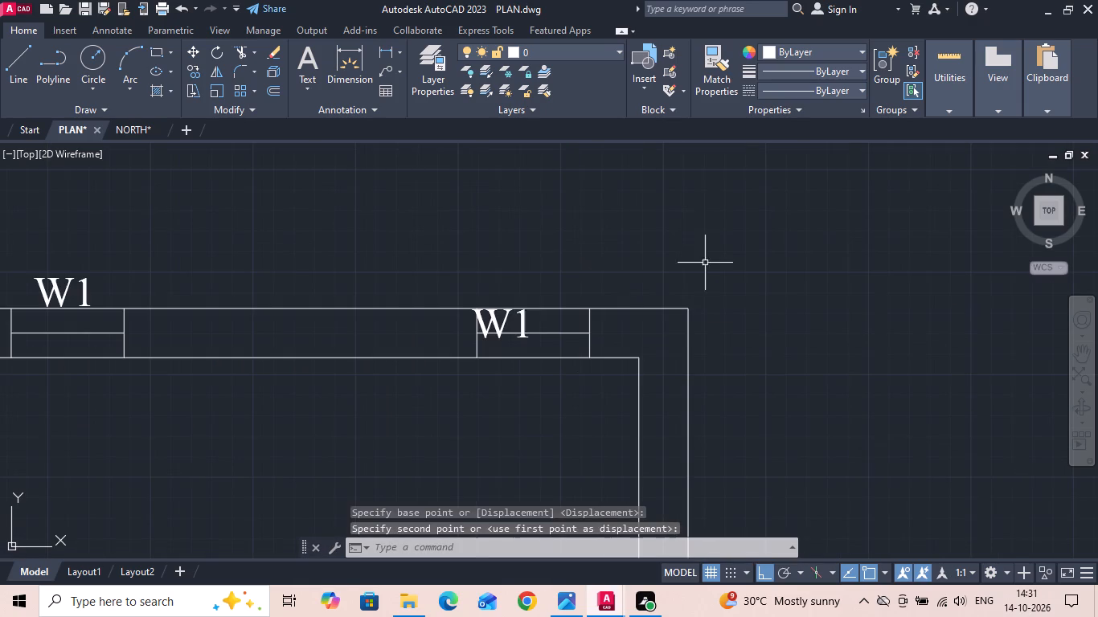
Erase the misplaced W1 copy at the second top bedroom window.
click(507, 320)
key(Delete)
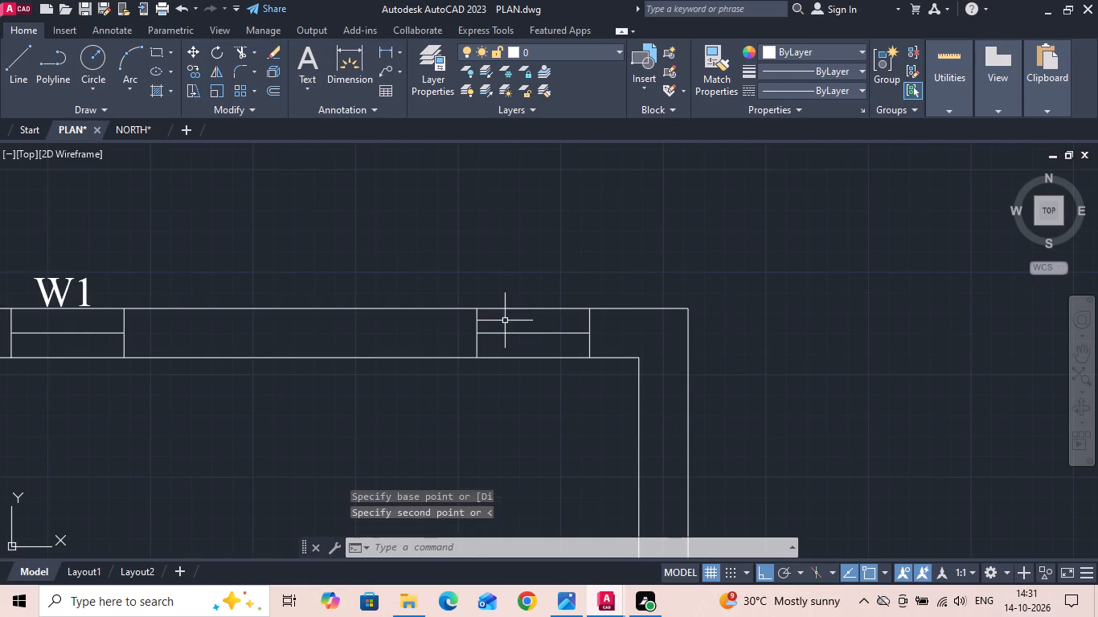
Copy the first W1 label horizontally about 228 to centre the copy over the second top window of BEDROOM 330X402.
drag(209, 267, 108, 287)
click(81, 291)
right_click(80, 290)
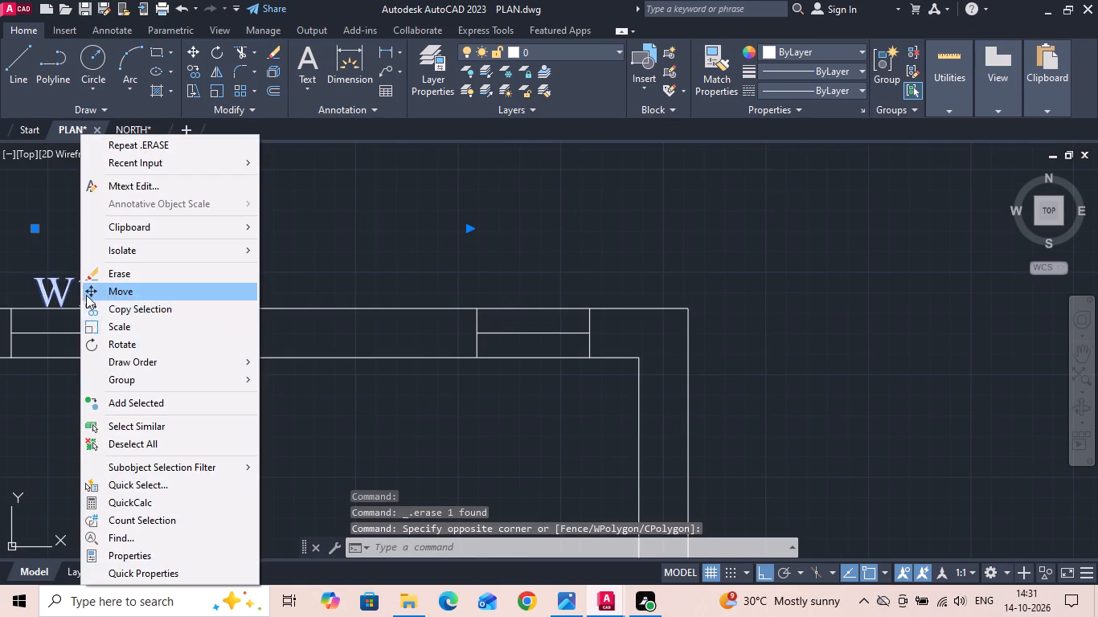
click(125, 312)
click(109, 258)
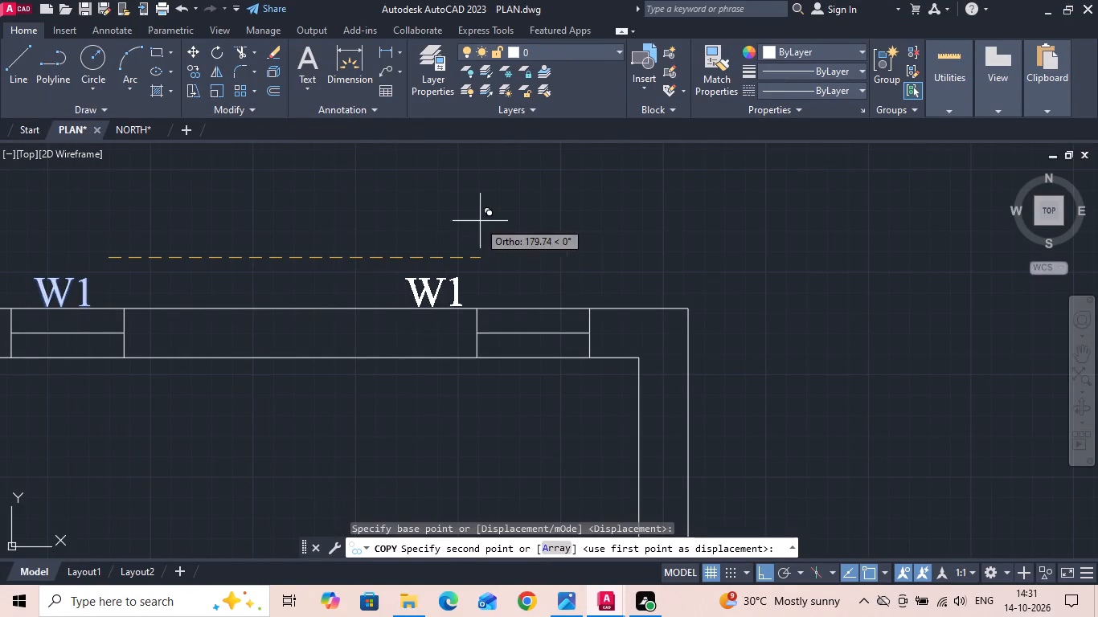
scroll(584, 217, up, 2)
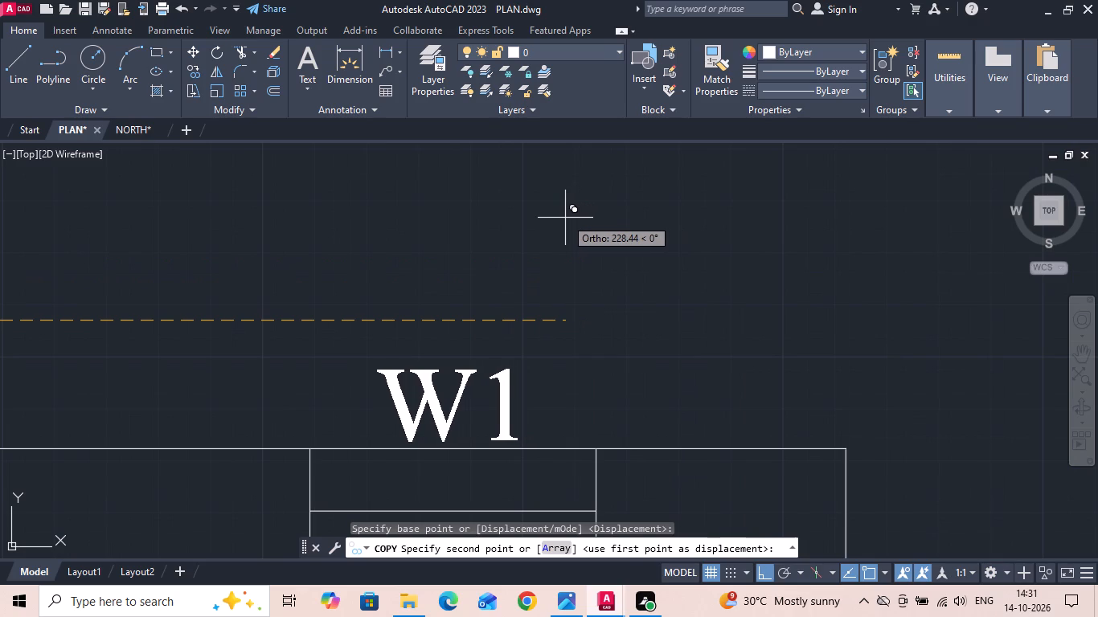
click(565, 218)
key(Escape)
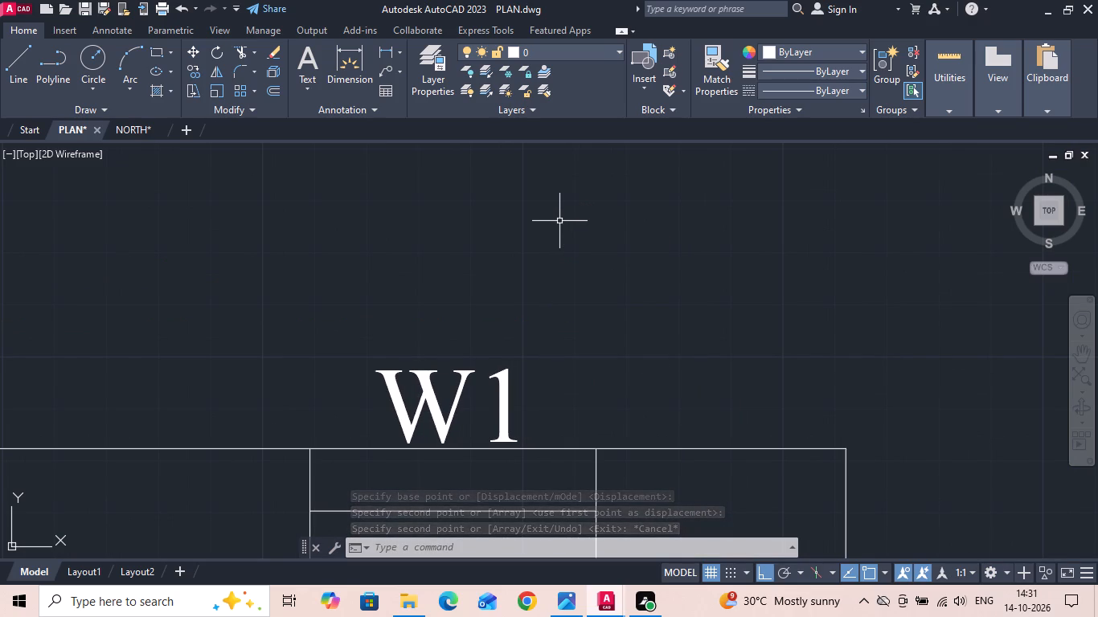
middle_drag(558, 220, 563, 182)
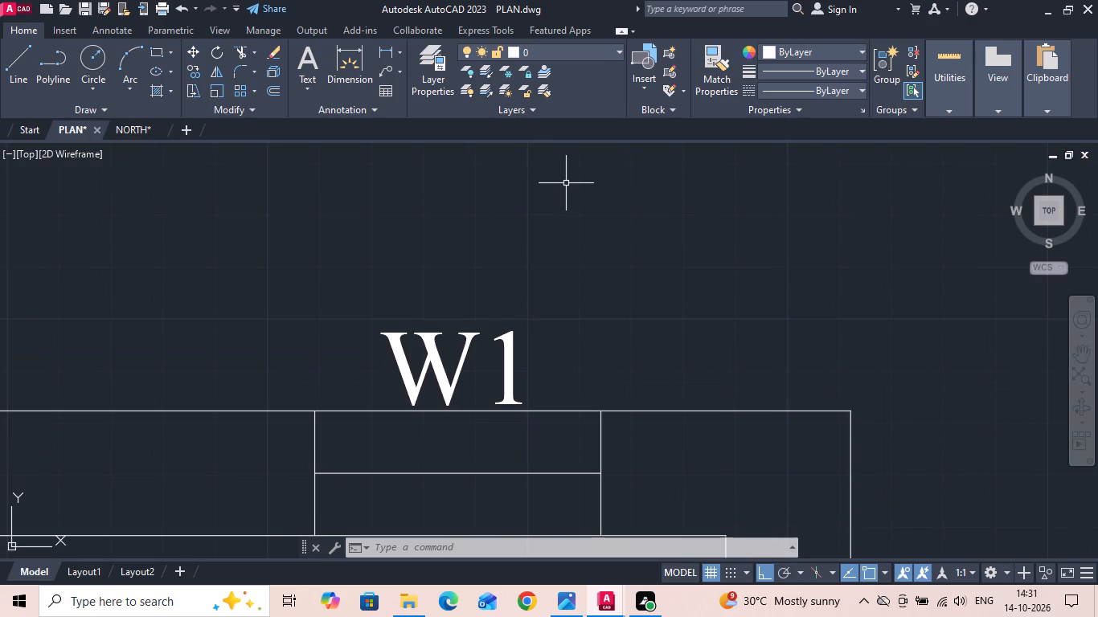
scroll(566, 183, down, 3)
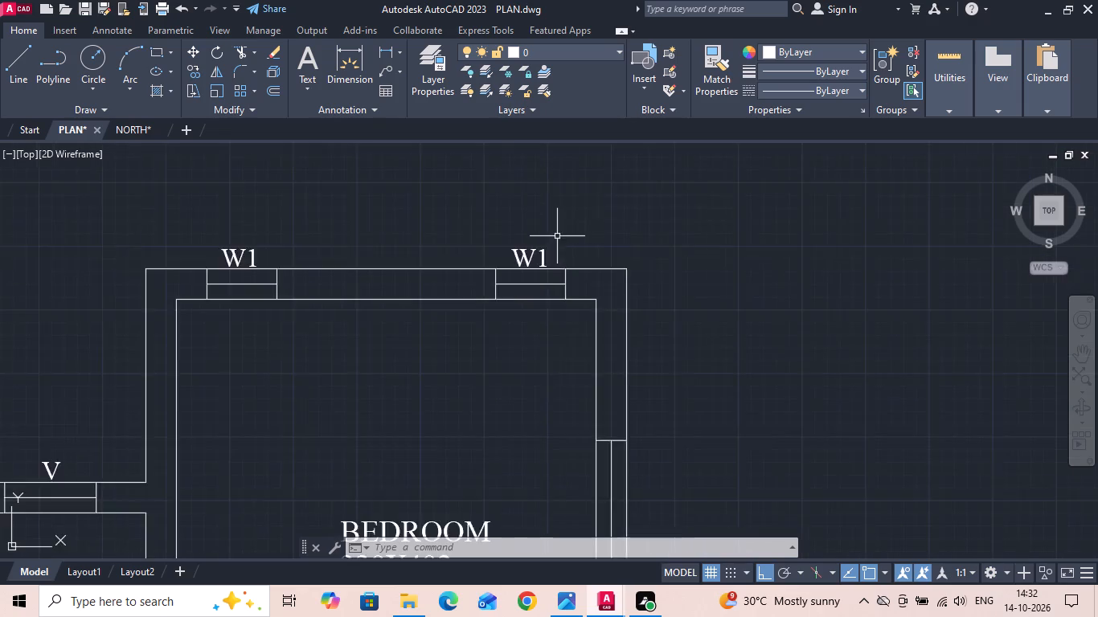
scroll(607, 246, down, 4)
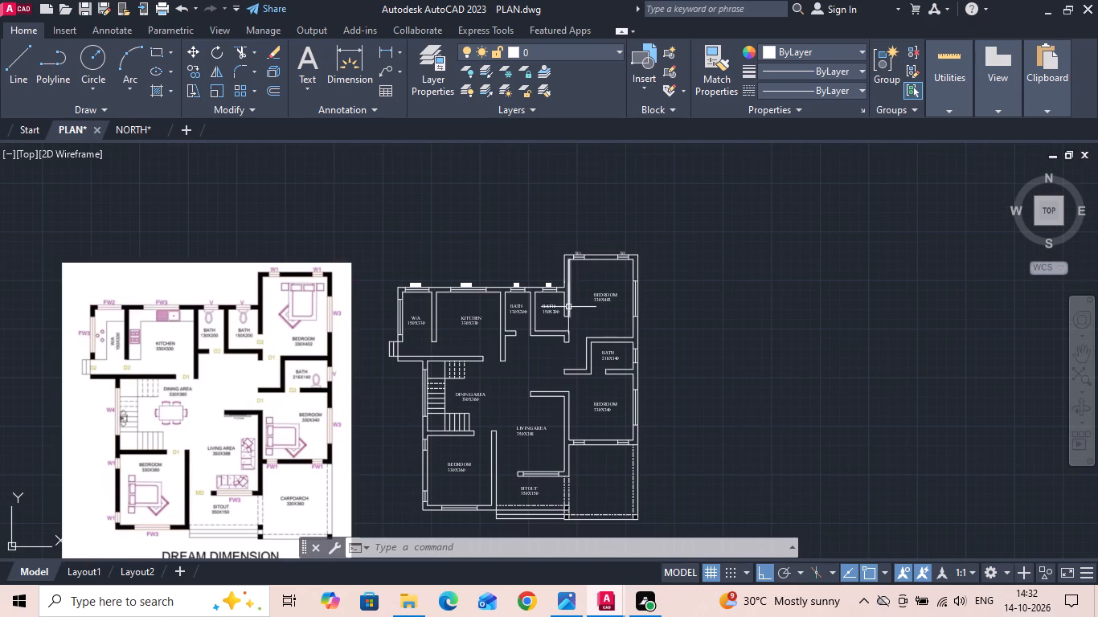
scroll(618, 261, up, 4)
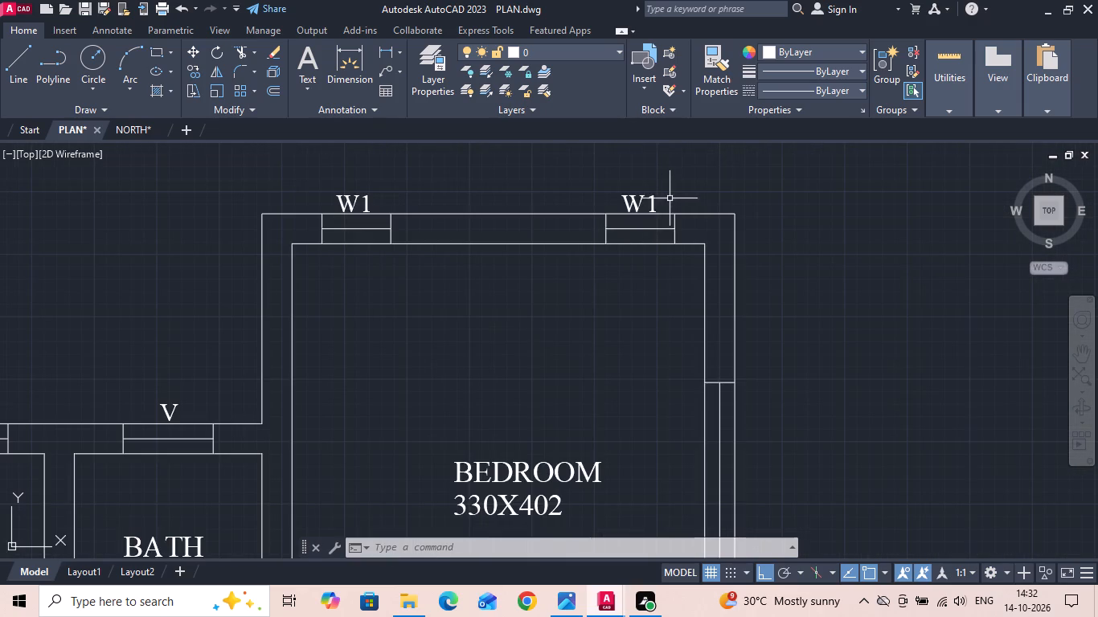
Copy the second W1 label straight down about 236, level with the right wall window of BEDROOM 330X402.
drag(671, 198, 652, 209)
click(610, 205)
right_click(608, 202)
click(651, 306)
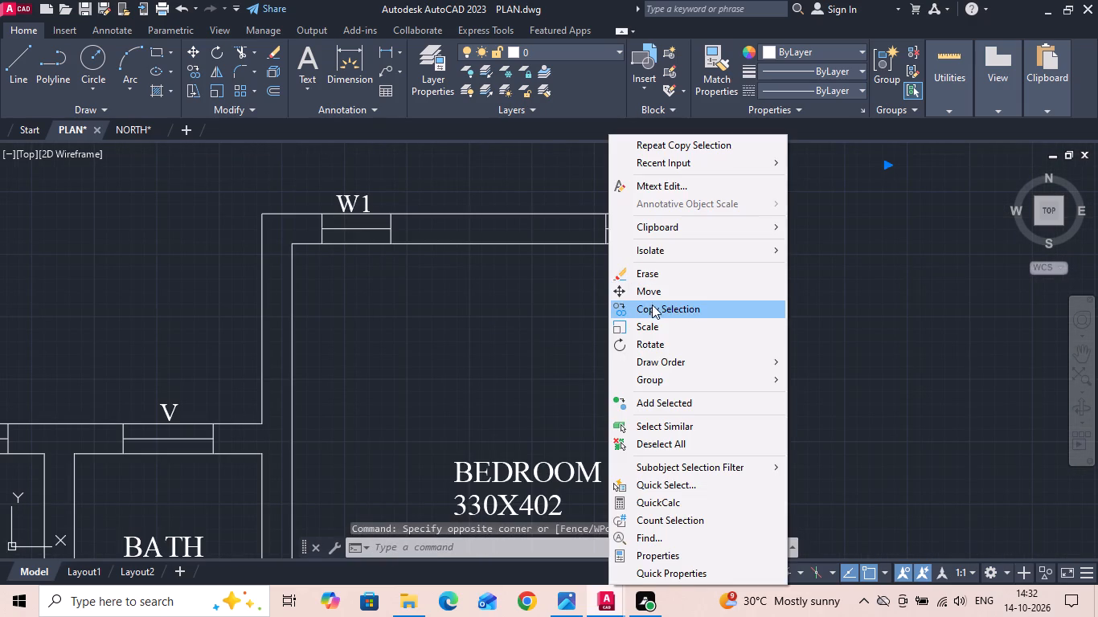
drag(638, 200, 651, 231)
middle_drag(666, 394, 649, 198)
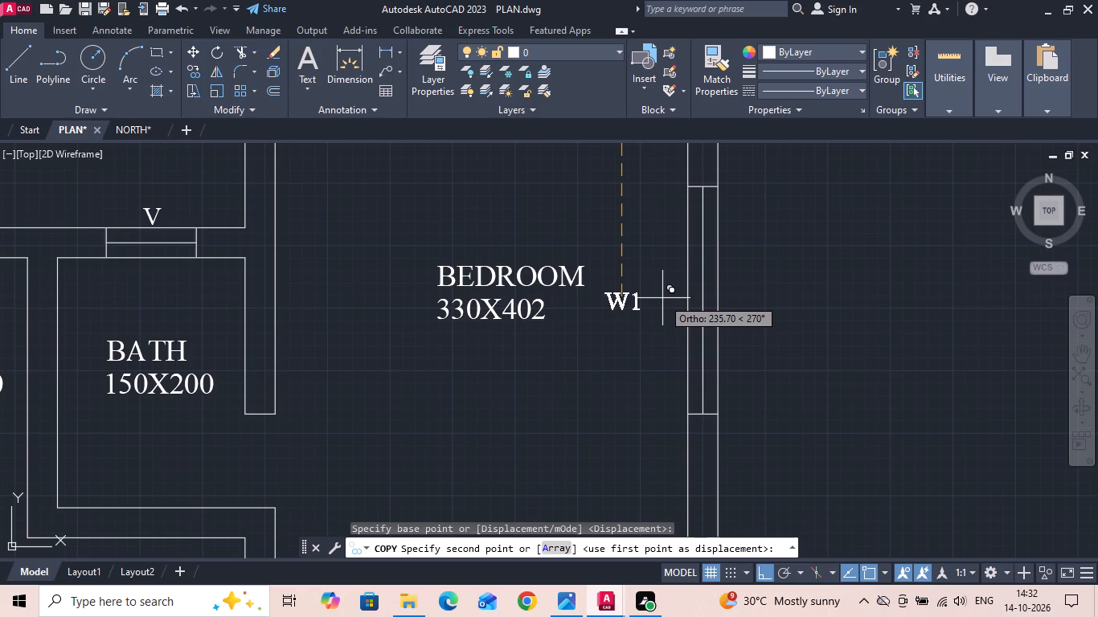
click(662, 296)
scroll(663, 298, down, 3)
key(Escape)
Move the copied W1 label horizontally about 93 to just outside the right wall window of BEDROOM 330X402.
scroll(663, 299, up, 3)
drag(653, 301, 619, 306)
click(599, 306)
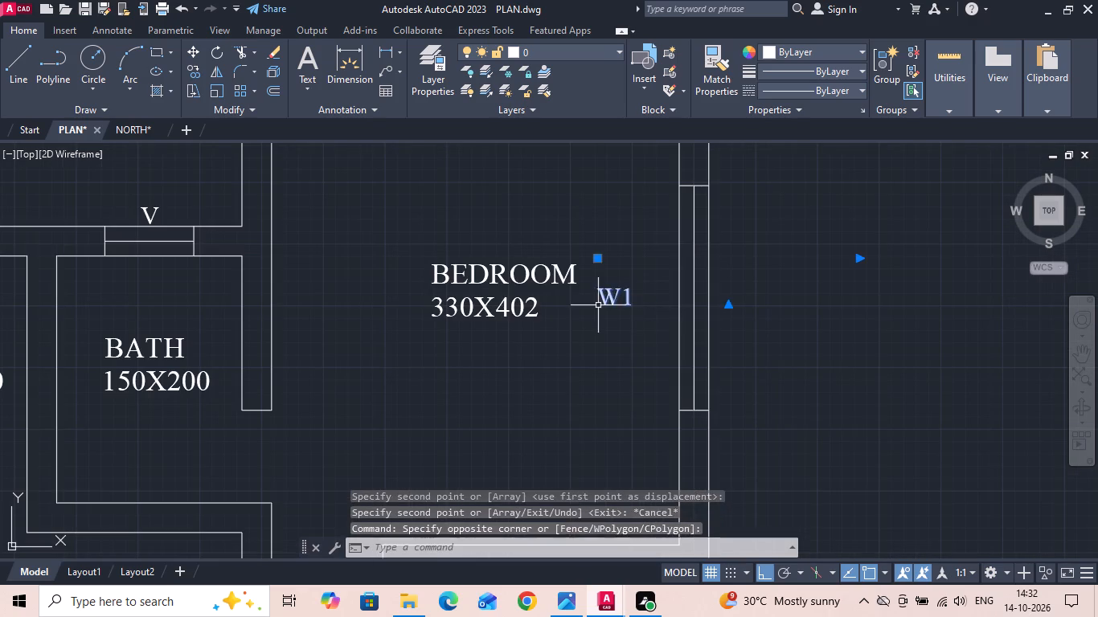
right_click(598, 305)
click(632, 296)
drag(789, 304, 837, 308)
scroll(856, 303, up, 1)
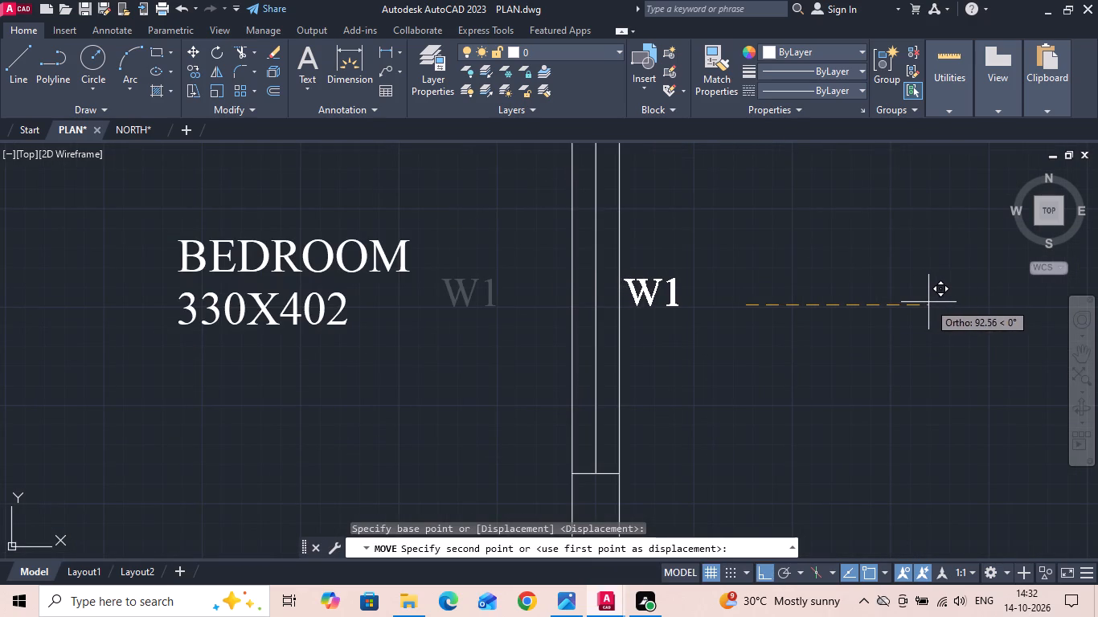
click(928, 302)
Change the W1 label beside the right wall window of BEDROOM 330X402 to W3.
double_click(672, 305)
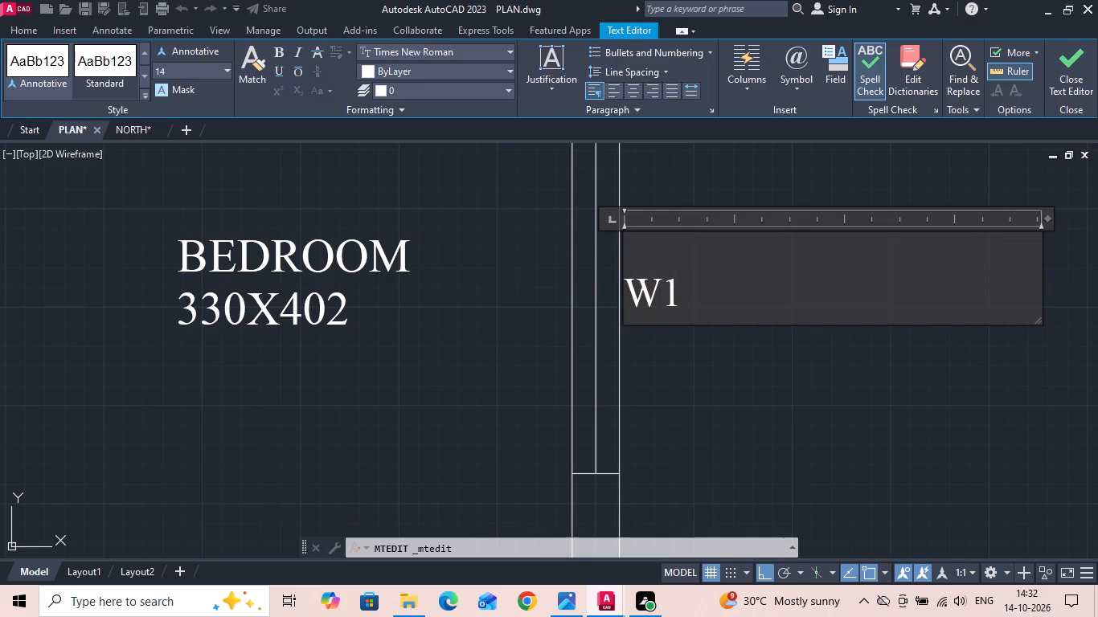
click(705, 304)
key(BackSpace)
key(3)
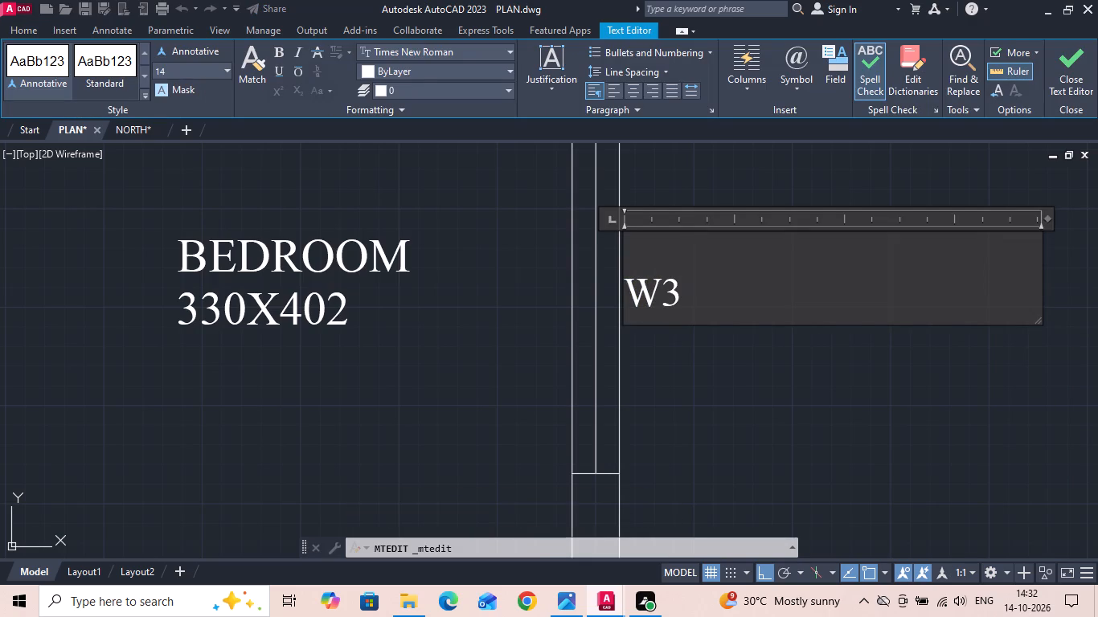
scroll(706, 304, down, 1)
click(598, 354)
Copy the W3 label straight down to beside the window of BATH 216X140.
scroll(597, 355, down, 4)
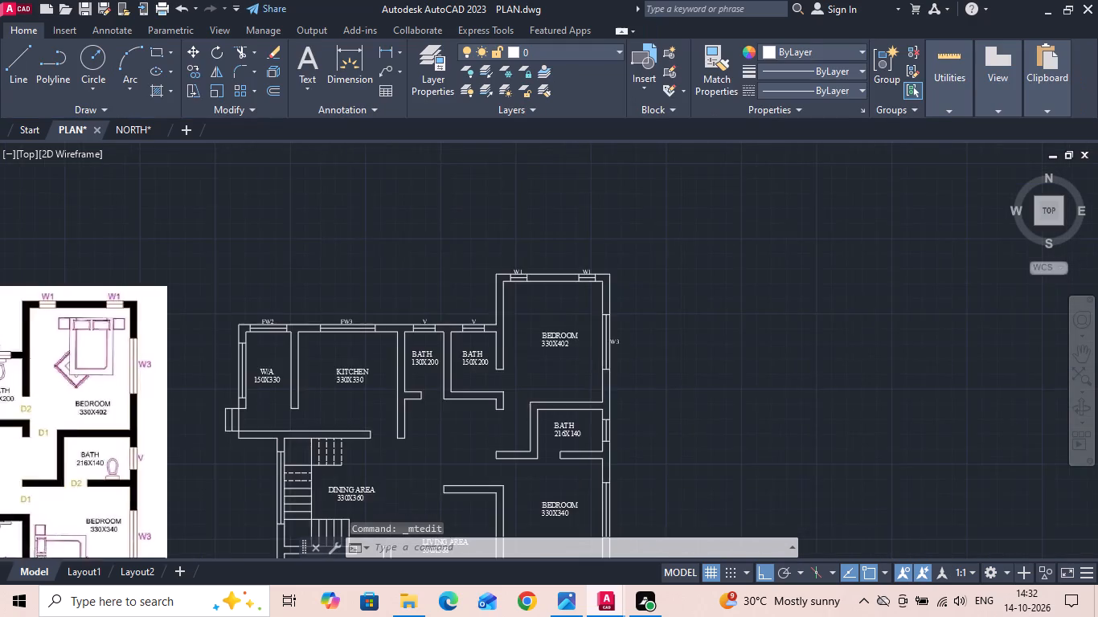
scroll(259, 408, up, 2)
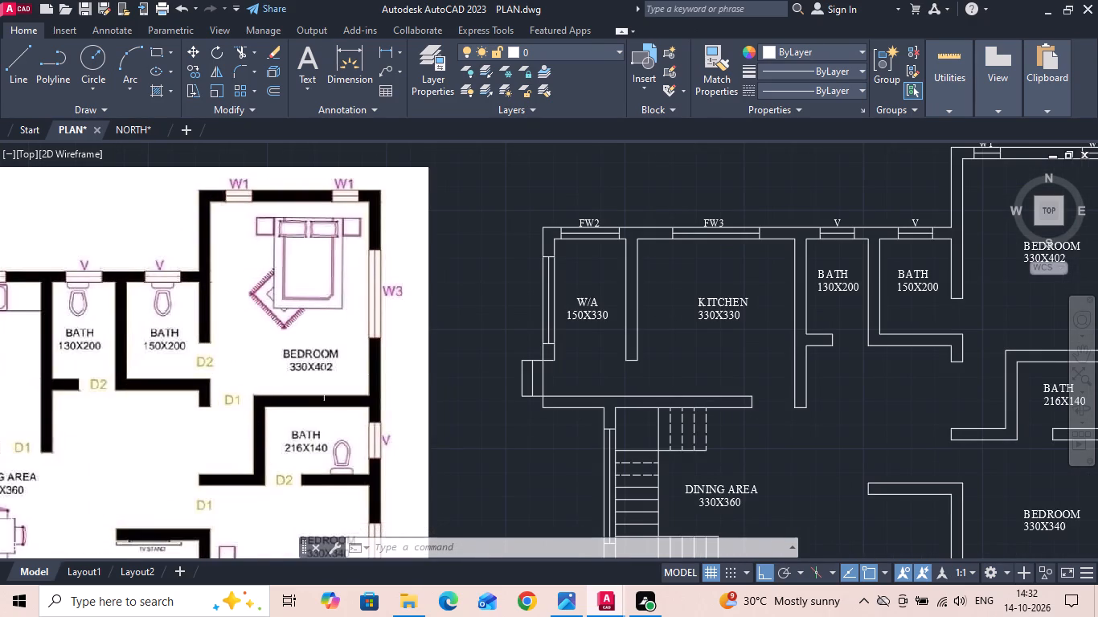
scroll(294, 271, down, 1)
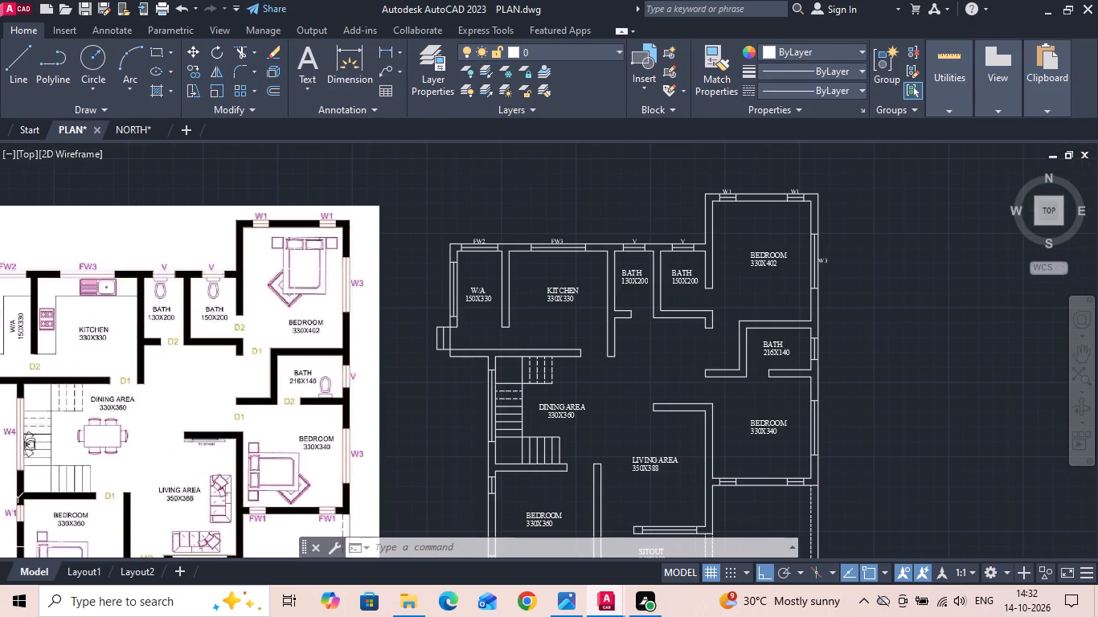
middle_drag(502, 325, 510, 268)
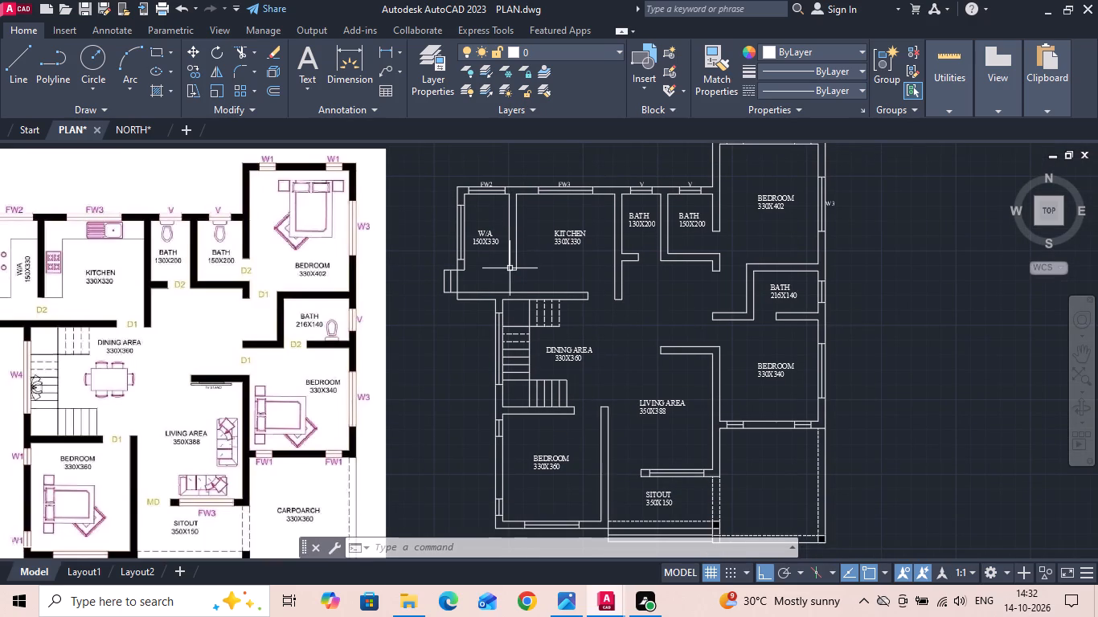
scroll(838, 201, up, 2)
click(817, 206)
right_click(817, 206)
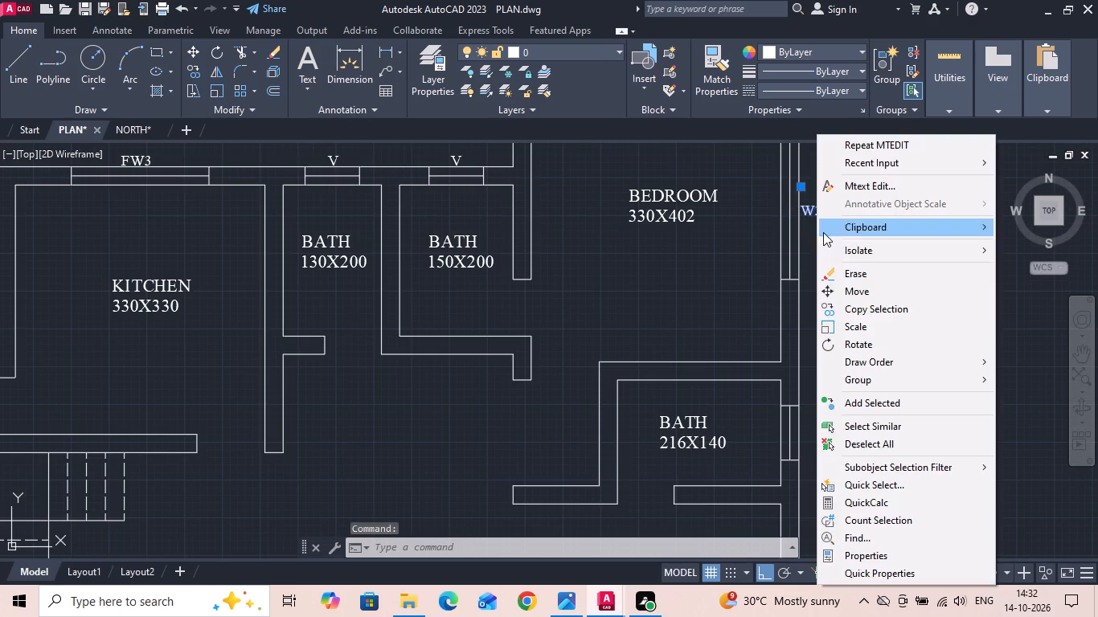
click(855, 304)
middle_drag(853, 353, 805, 263)
drag(892, 223, 883, 339)
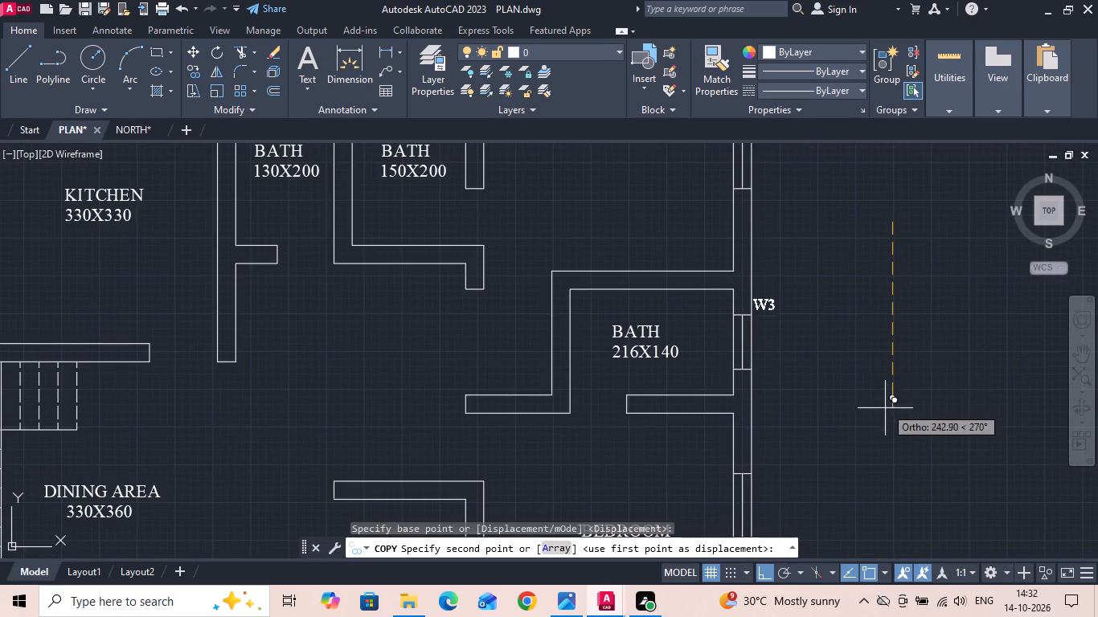
scroll(889, 456, up, 1)
click(888, 443)
Place another W3 copy straight down beside the right wall window of BEDROOM 330X340.
middle_drag(888, 443, 887, 442)
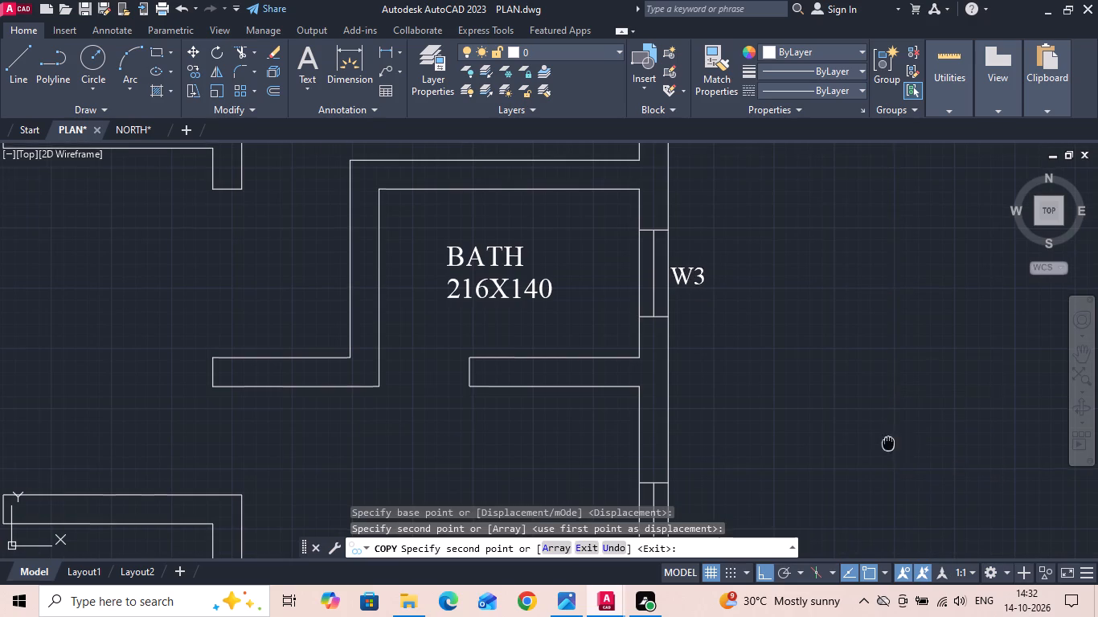
middle_drag(887, 442, 883, 268)
middle_drag(832, 446, 834, 327)
scroll(834, 330, down, 1)
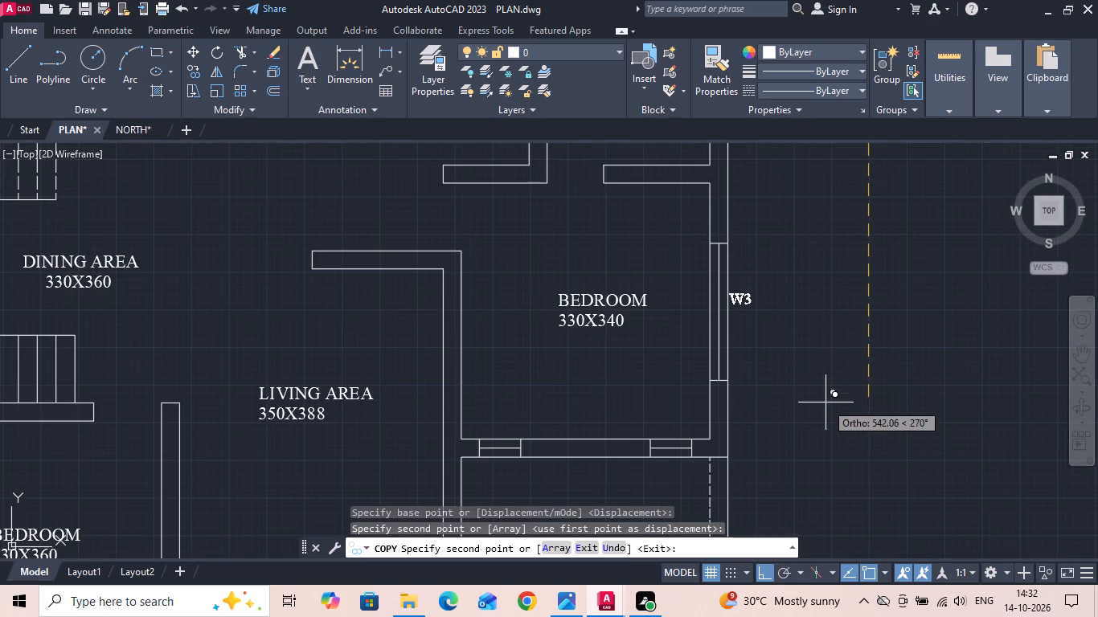
click(824, 416)
key(Escape)
Change the W3 label beside the window of BATH 216X140 to V.
middle_drag(749, 251, 735, 349)
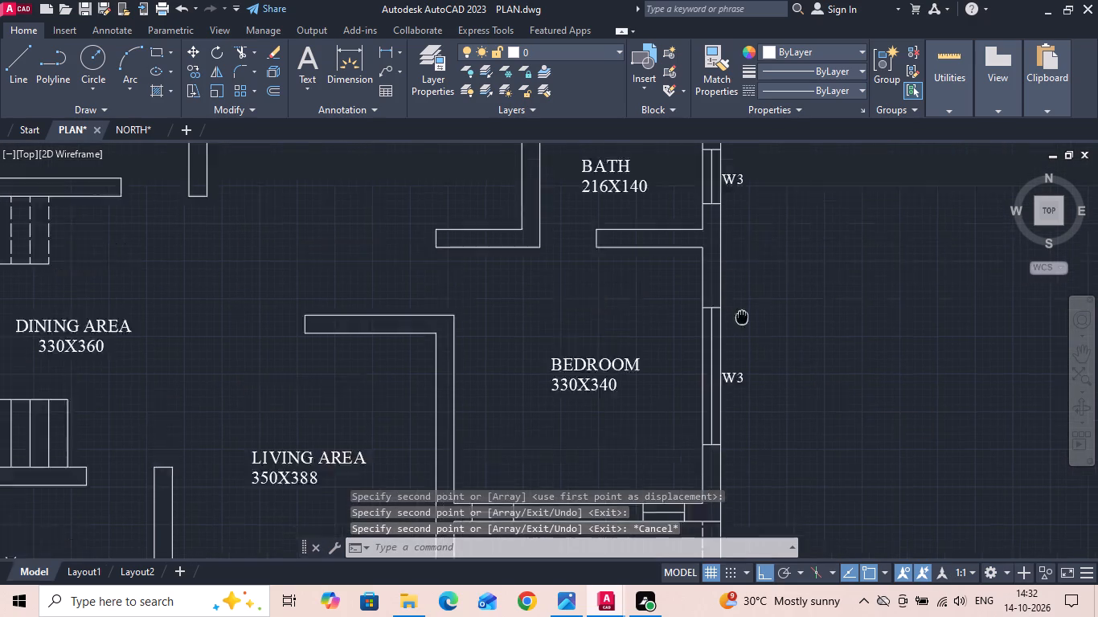
middle_drag(735, 349, 728, 383)
scroll(711, 254, up, 2)
double_click(727, 239)
drag(761, 242, 762, 242)
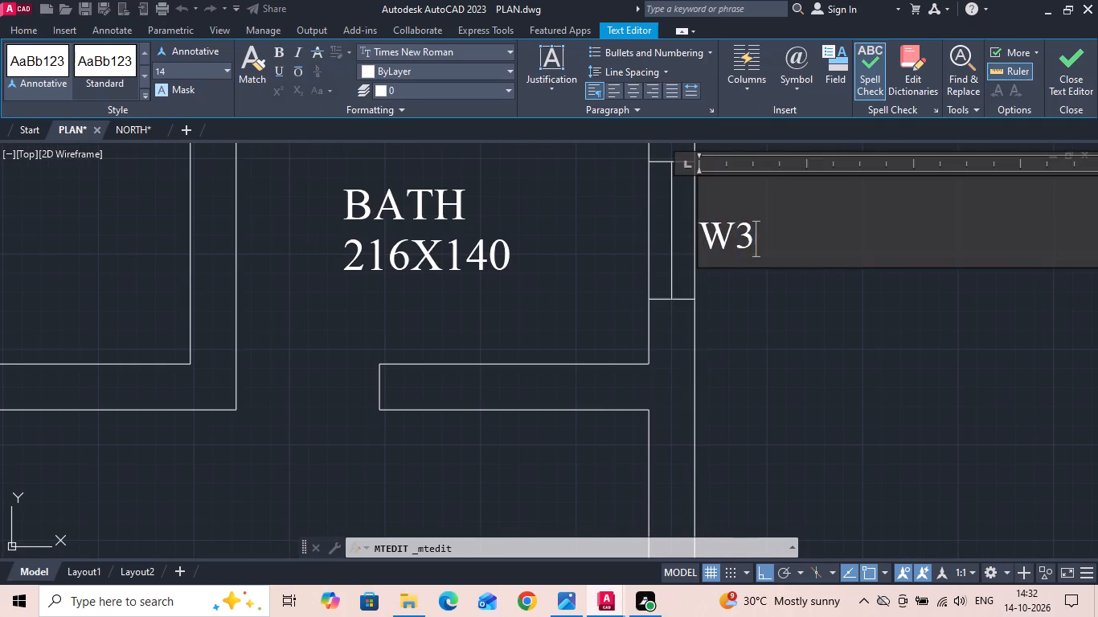
drag(762, 242, 690, 239)
key(BackSpace)
key(v)
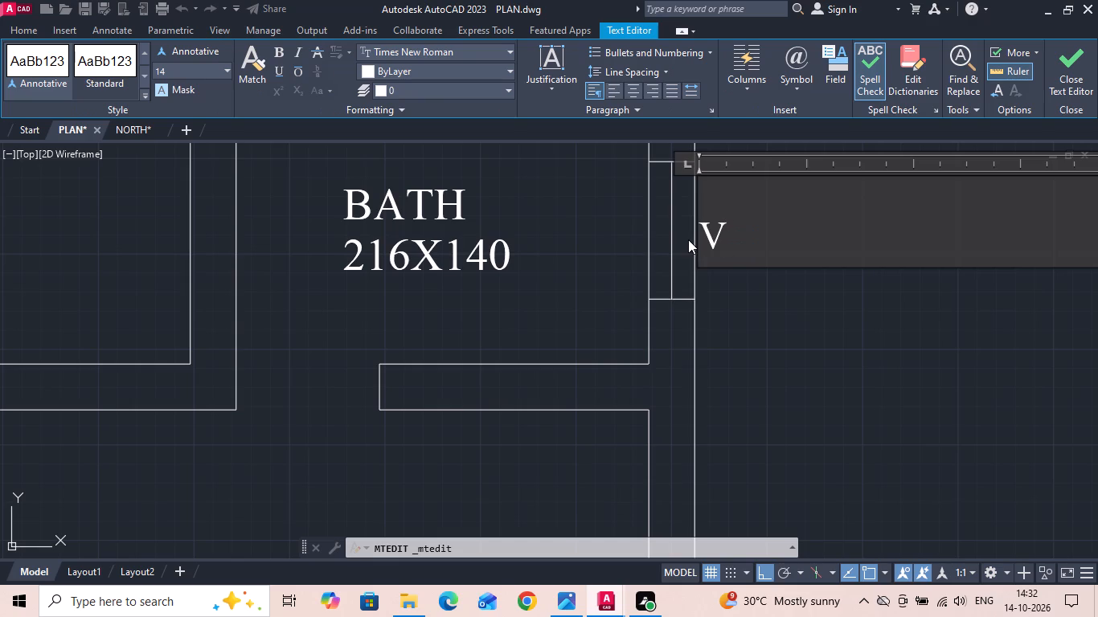
click(755, 345)
Move the two W3 labels and the V label along the plan's right wall about 2 horizontally away from the wall.
scroll(761, 334, down, 4)
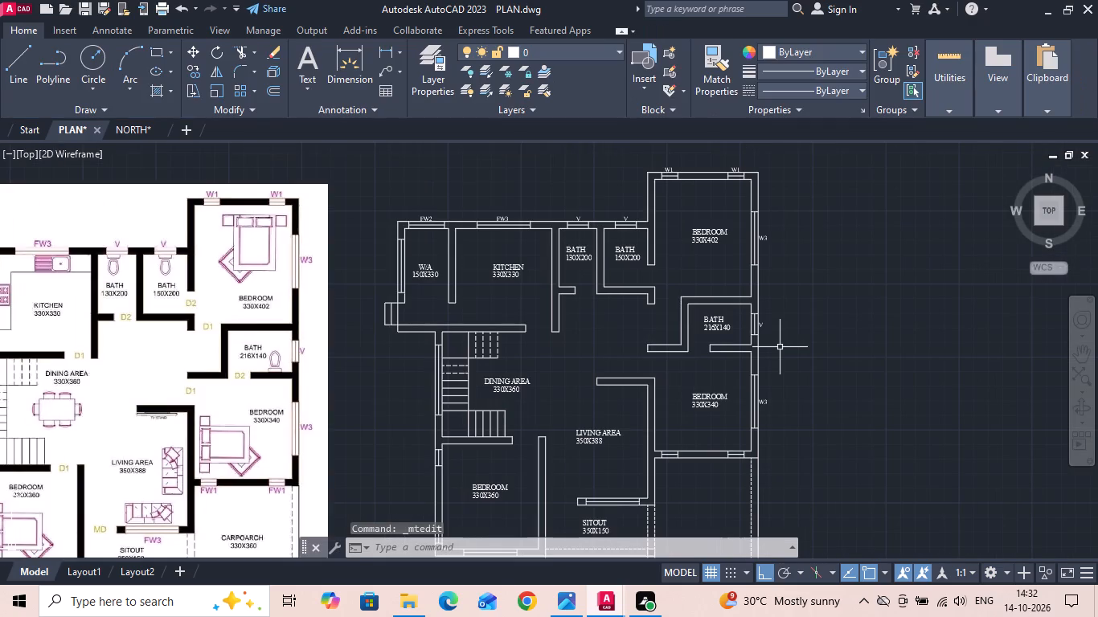
scroll(785, 235, up, 1)
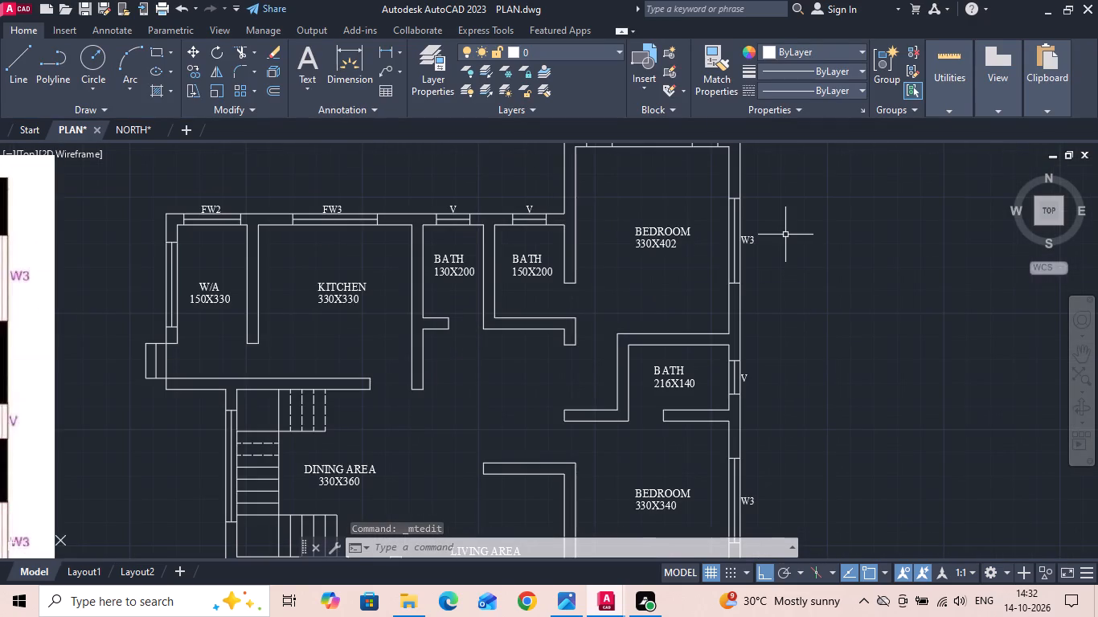
scroll(760, 231, up, 2)
click(759, 230)
scroll(737, 265, down, 2)
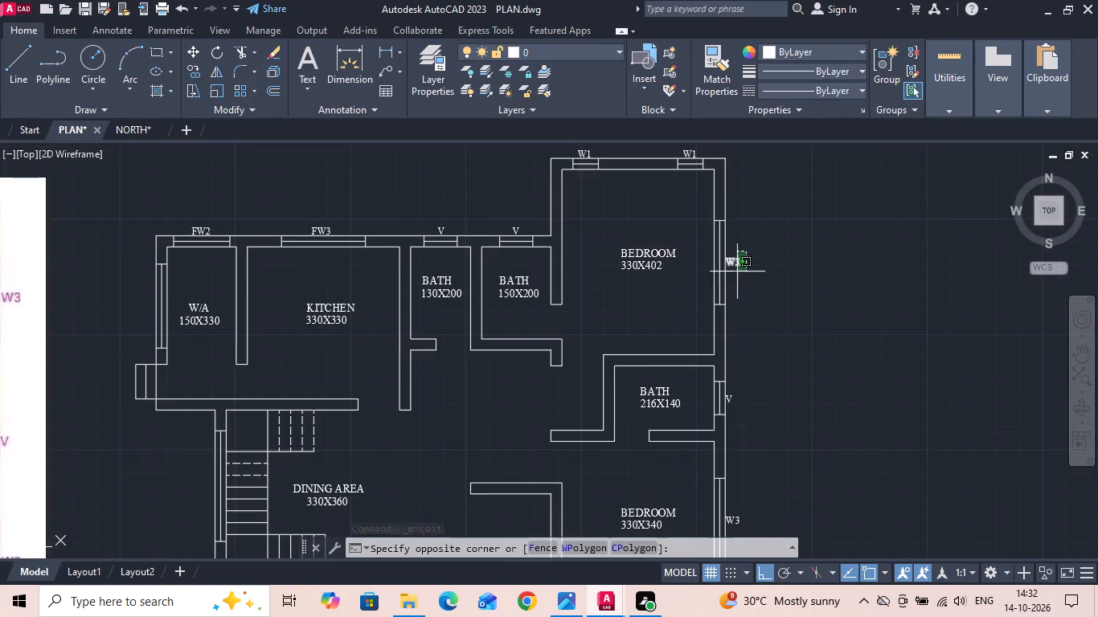
middle_drag(737, 464, 707, 321)
scroll(711, 378, up, 2)
click(681, 432)
right_click(681, 432)
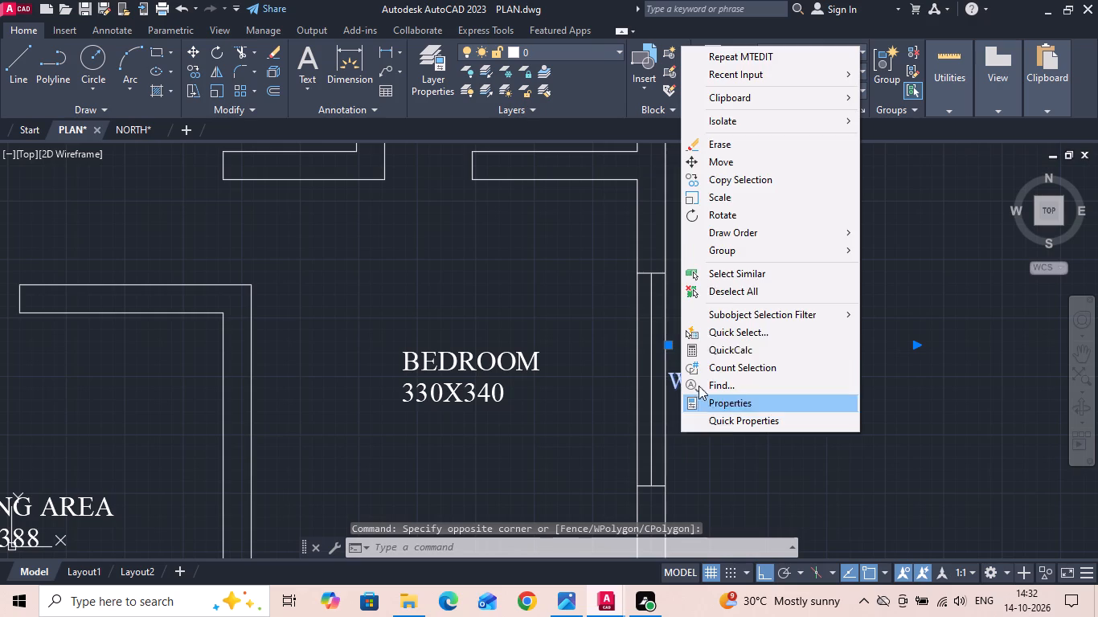
click(740, 164)
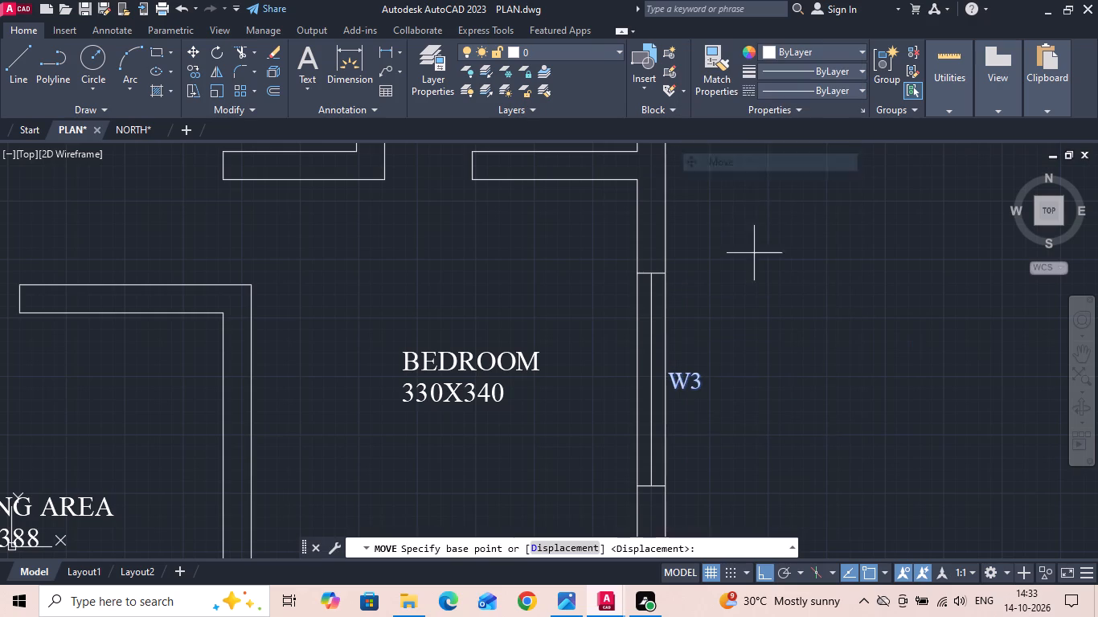
scroll(764, 354, up, 2)
click(761, 354)
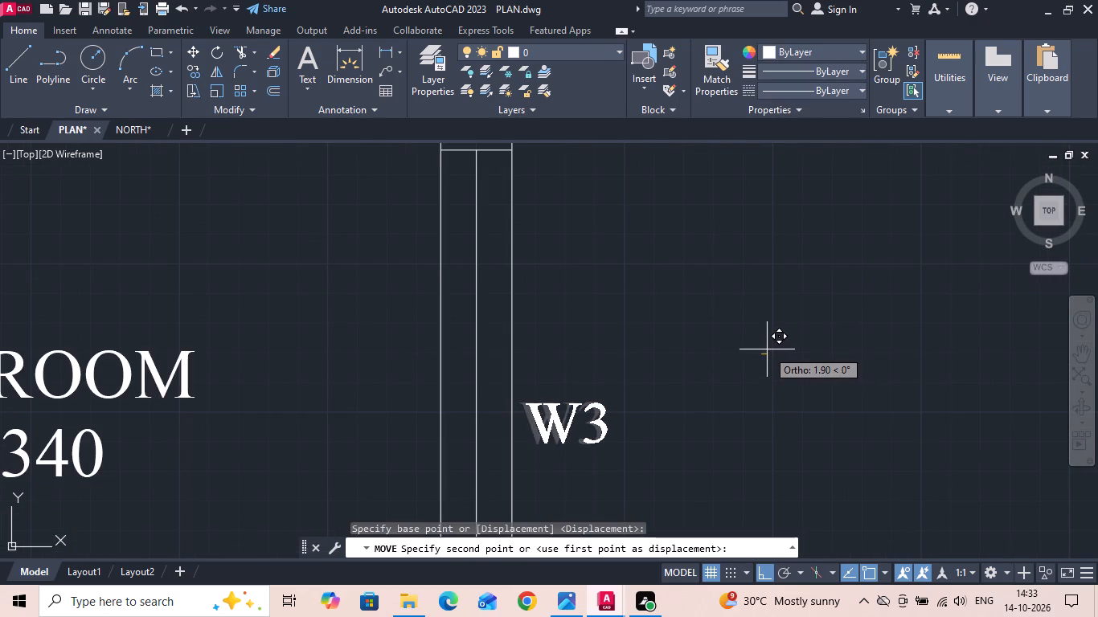
click(768, 349)
Copy both W1 labels from the top wall of BEDROOM 330X402 straight down to the two bottom wall windows of BEDROOM 330X340.
scroll(676, 345, down, 5)
scroll(737, 366, down, 1)
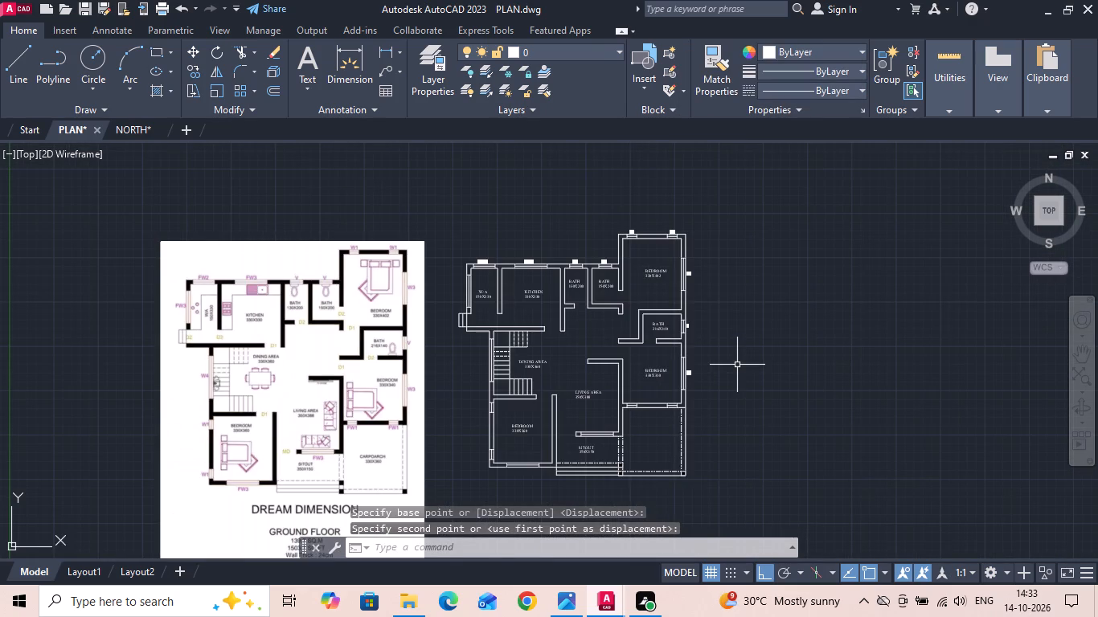
scroll(402, 410, up, 2)
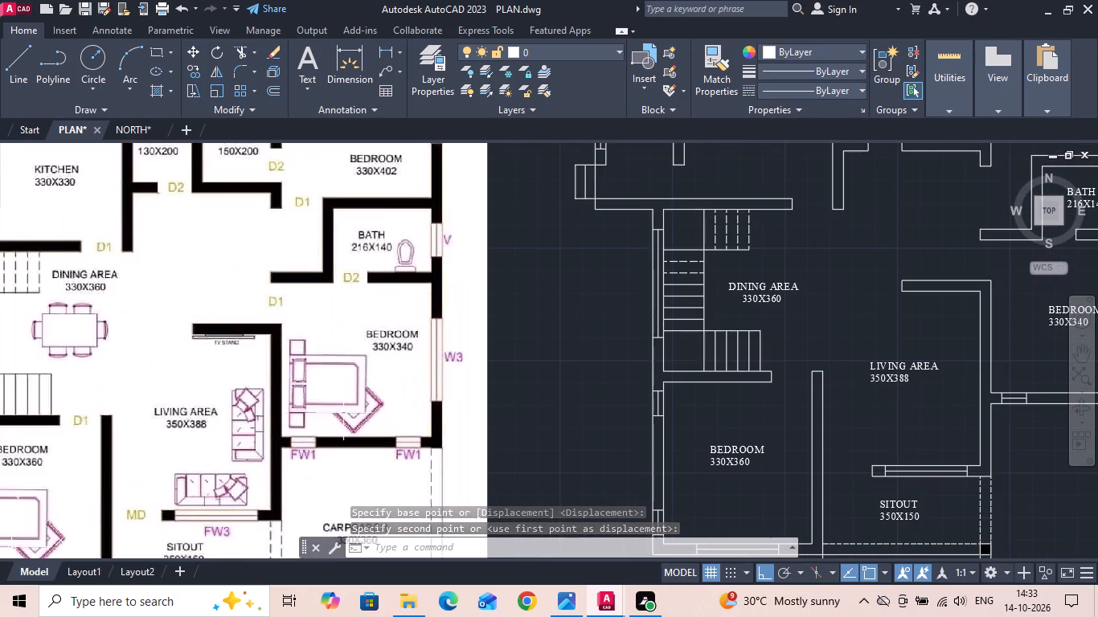
scroll(310, 414, down, 2)
scroll(595, 240, up, 3)
scroll(651, 206, up, 1)
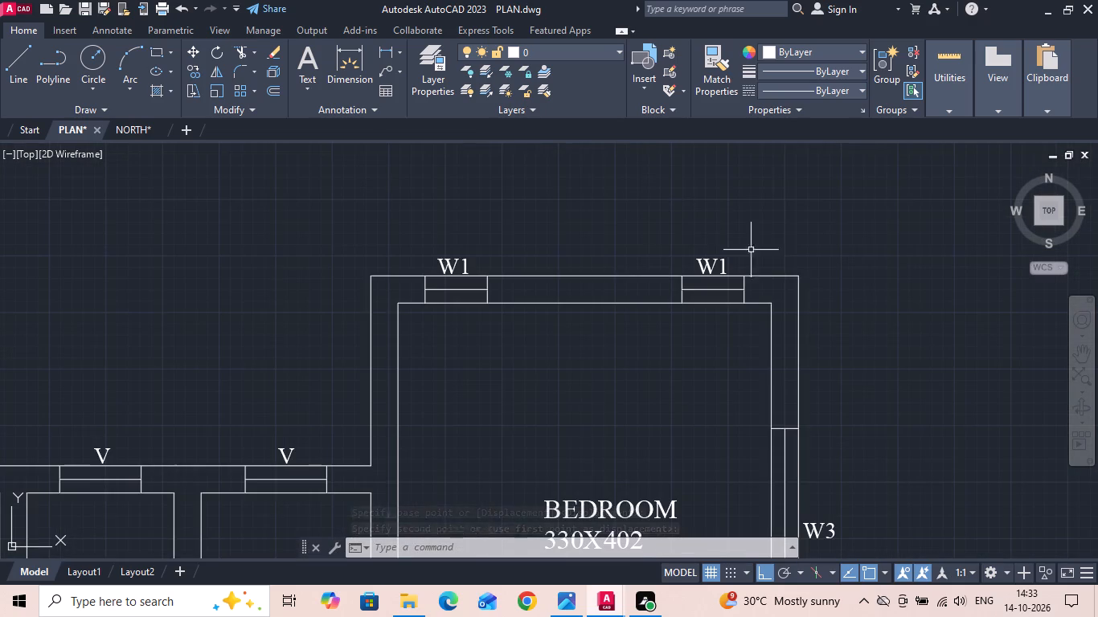
drag(769, 258, 751, 258)
click(411, 264)
right_click(411, 264)
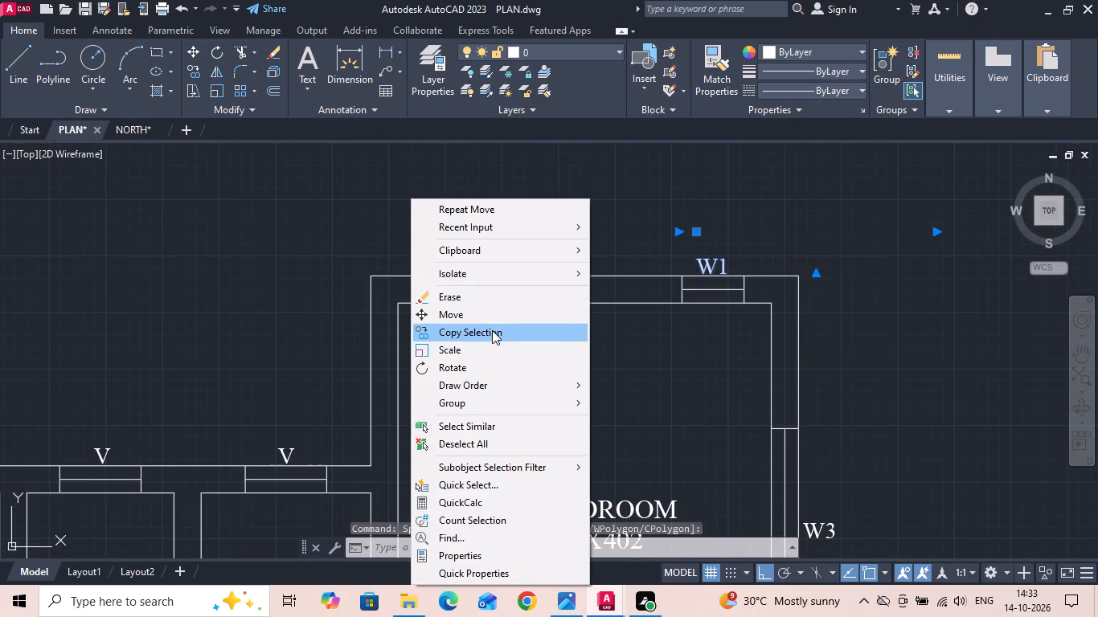
click(492, 330)
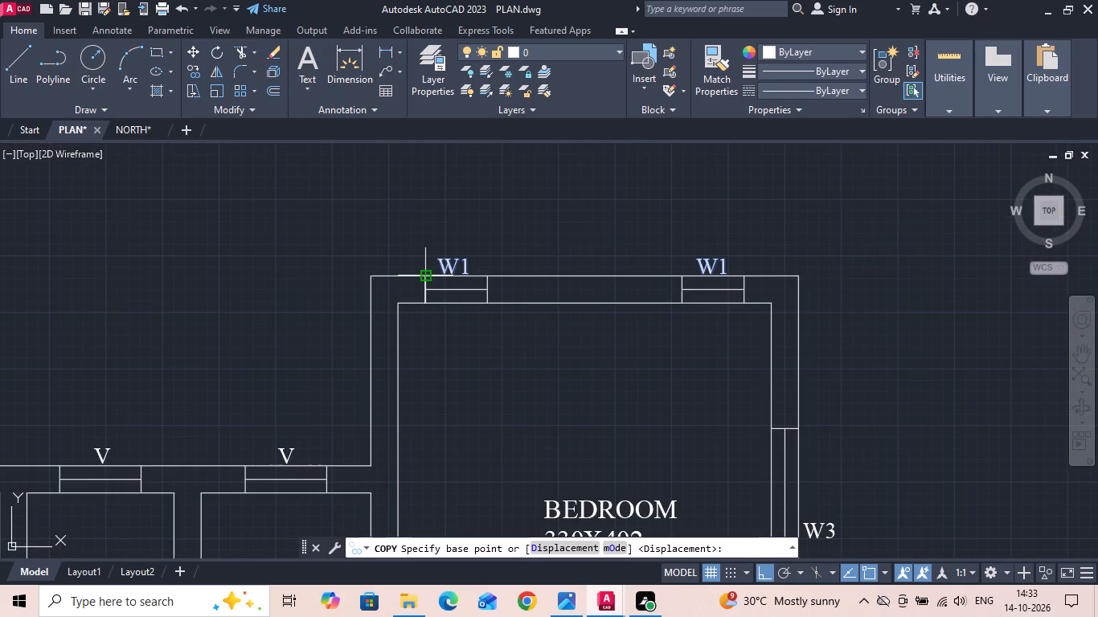
click(422, 276)
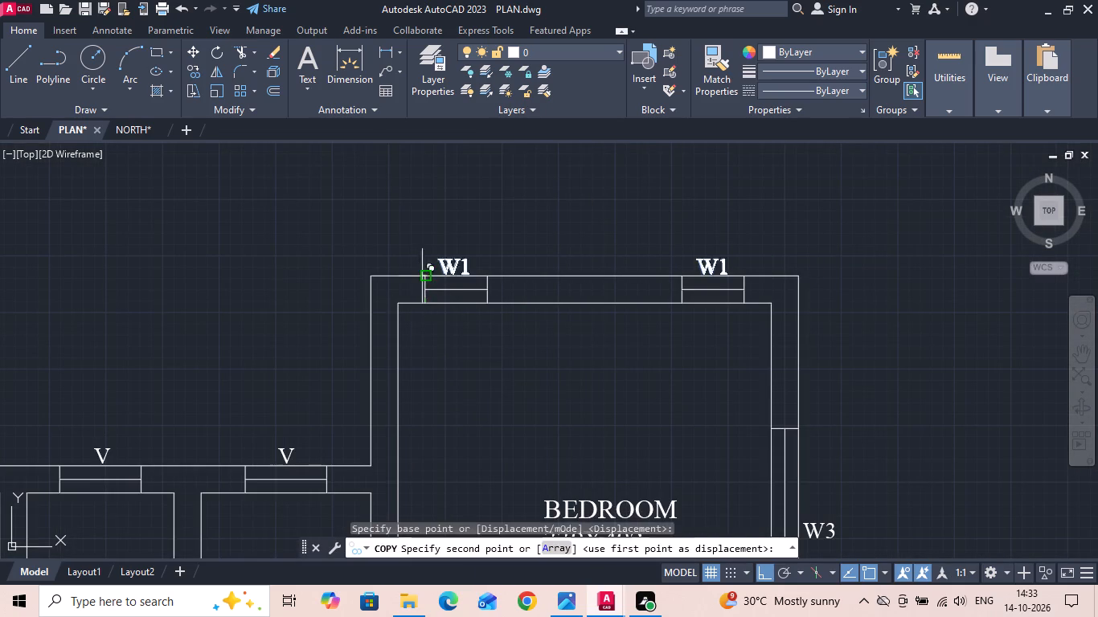
scroll(453, 249, down, 3)
middle_drag(455, 418, 455, 326)
middle_drag(430, 477, 430, 249)
scroll(440, 411, up, 3)
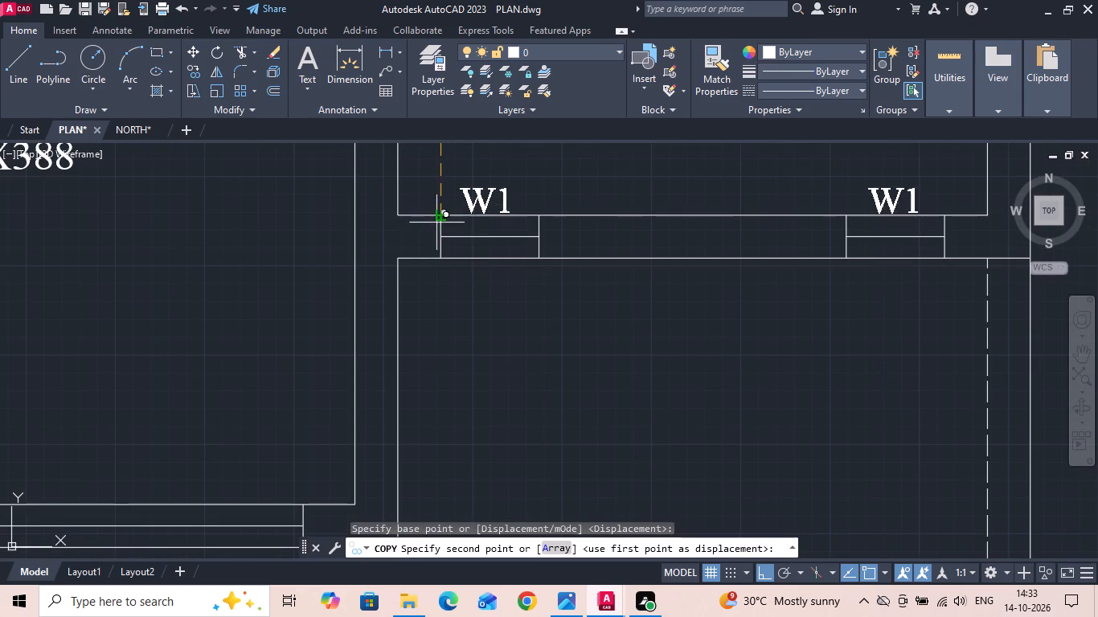
click(440, 213)
key(Escape)
Move the two copied W1 labels straight down to just below the bottom wall windows of BEDROOM 330X340.
drag(934, 197, 911, 192)
click(460, 203)
right_click(460, 203)
click(506, 315)
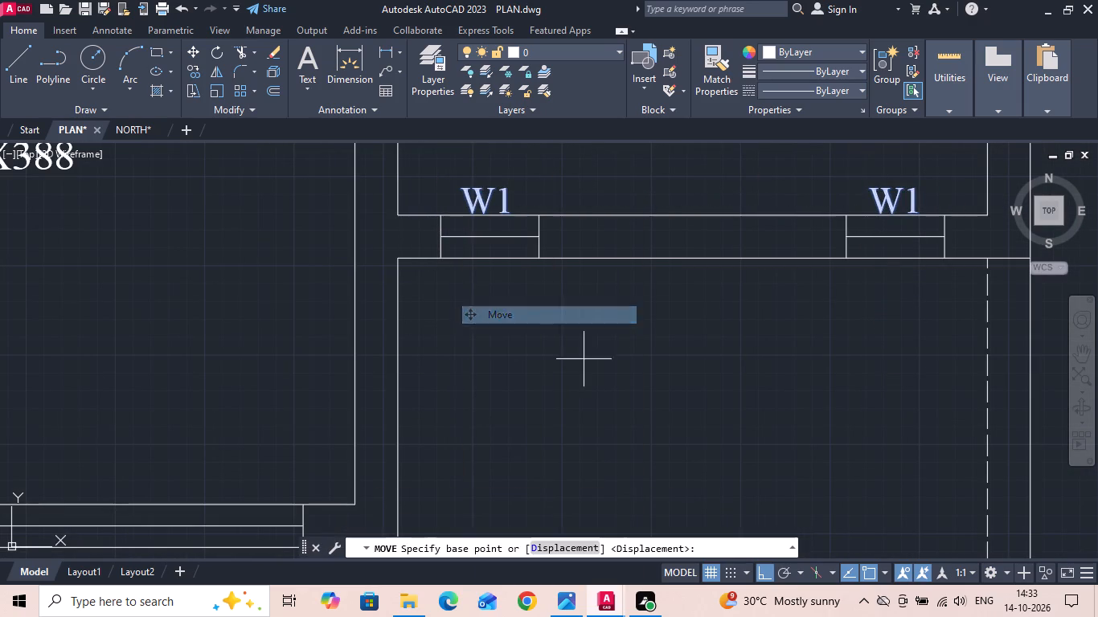
drag(701, 364, 704, 374)
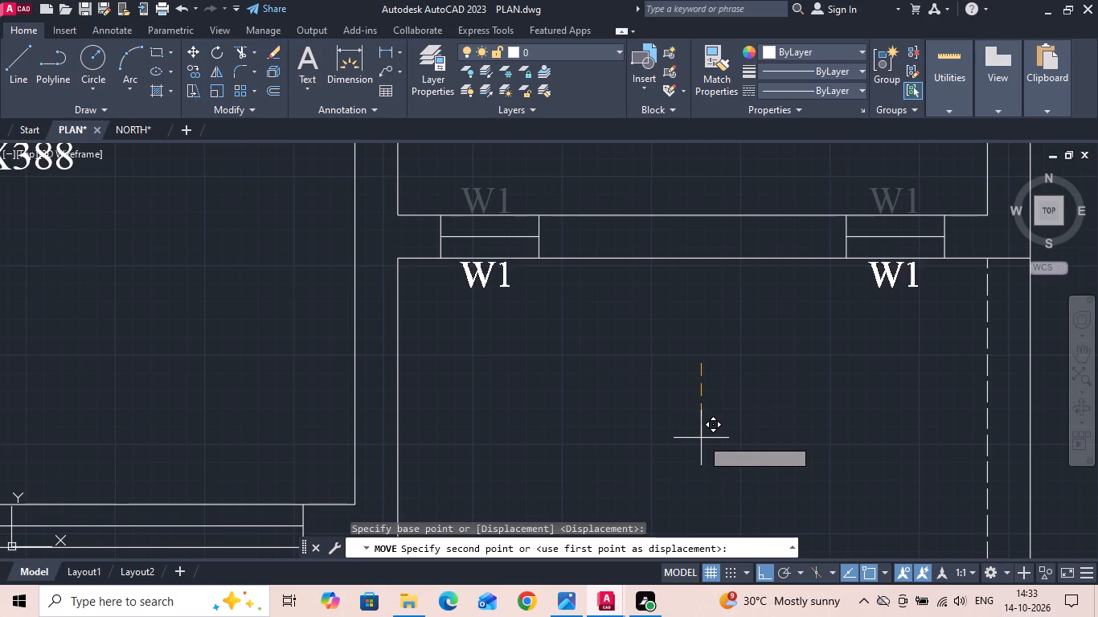
click(701, 439)
scroll(719, 418, down, 5)
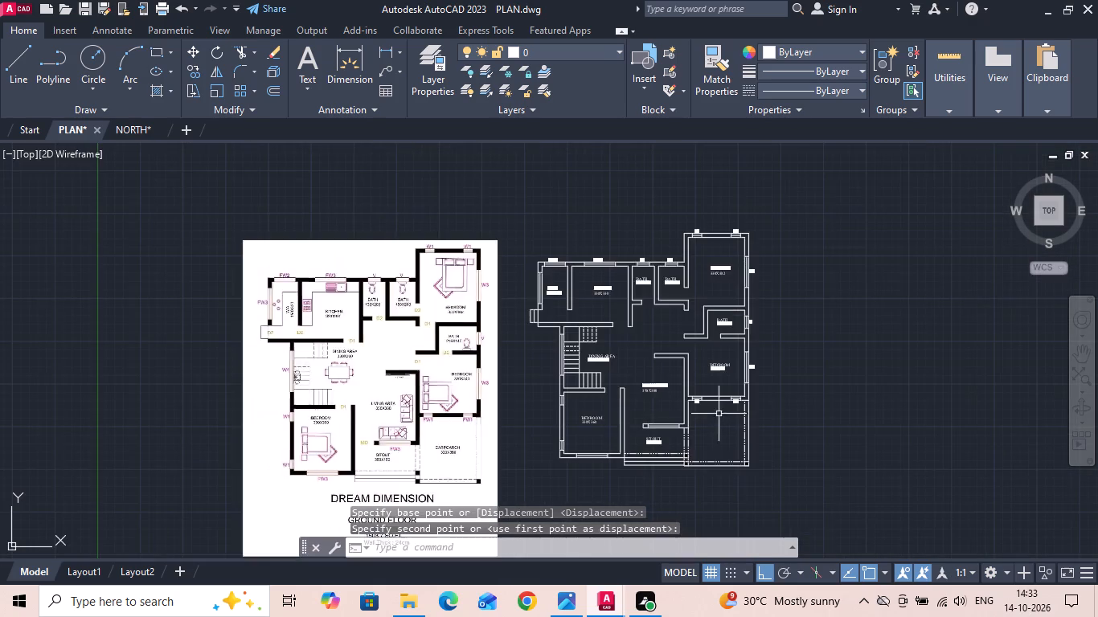
scroll(378, 460, up, 2)
middle_drag(721, 327, 151, 329)
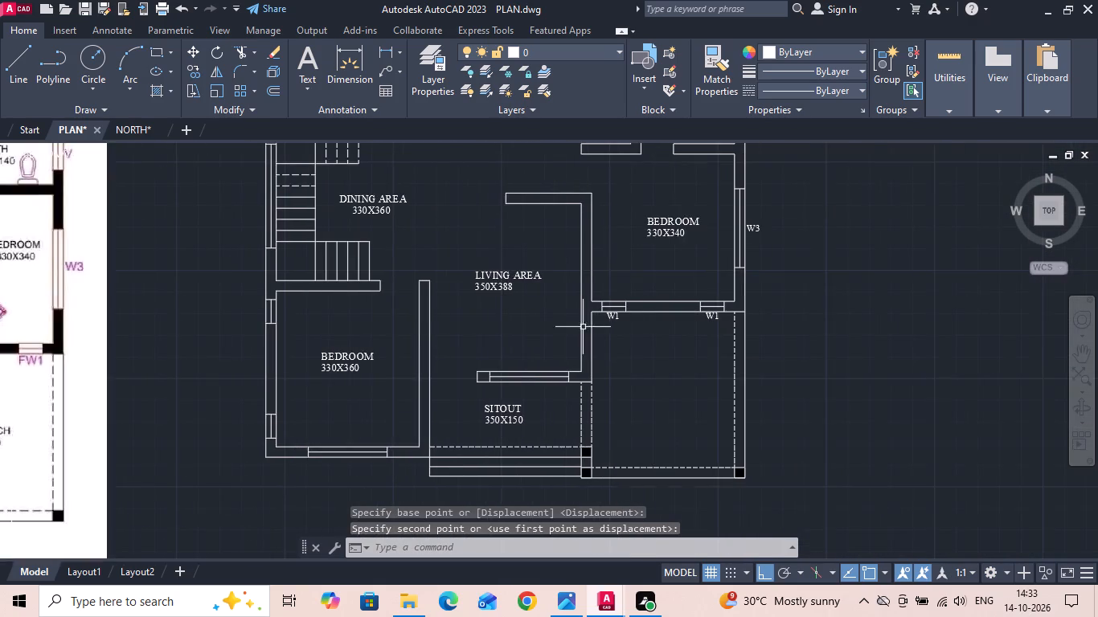
Change the W1 label below the left of the two bottom wall windows of BEDROOM 330X340 to FW1.
scroll(641, 324, up, 5)
double_click(420, 264)
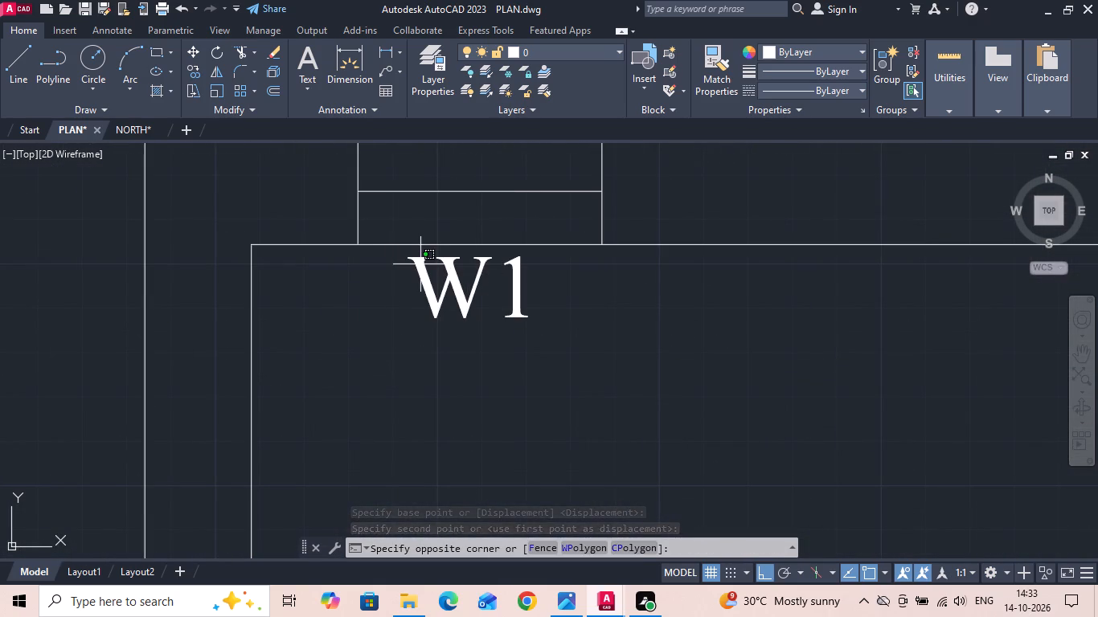
click(422, 264)
double_click(420, 265)
double_click(416, 267)
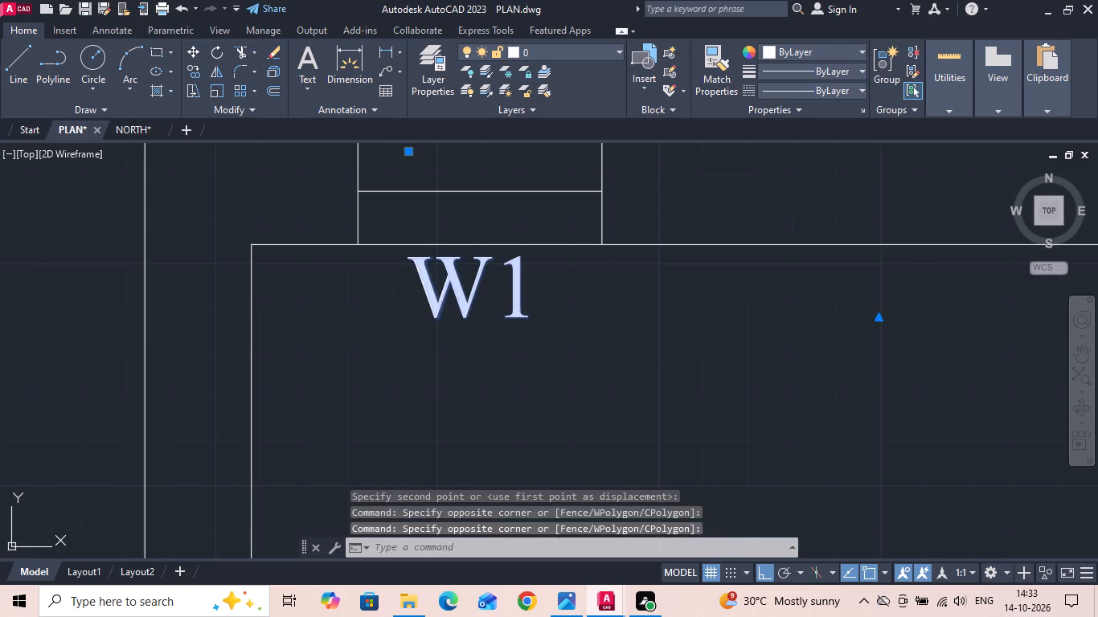
key(f)
click(438, 381)
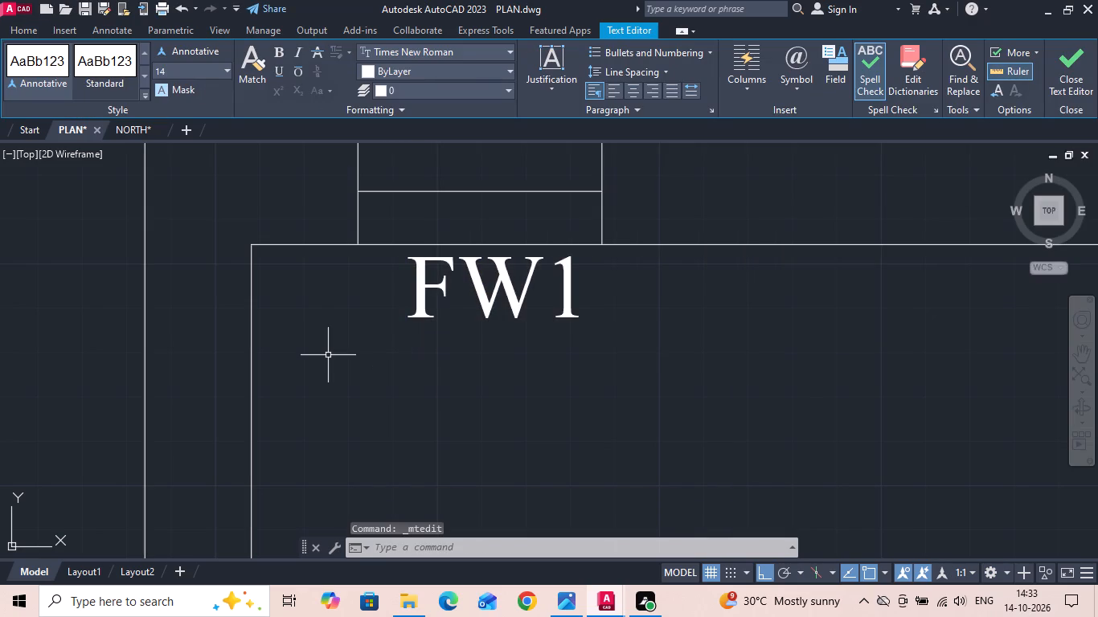
Move that FW1 label about 3 units horizontally to the left to centre it below its window.
drag(613, 296, 515, 296)
click(420, 288)
right_click(420, 288)
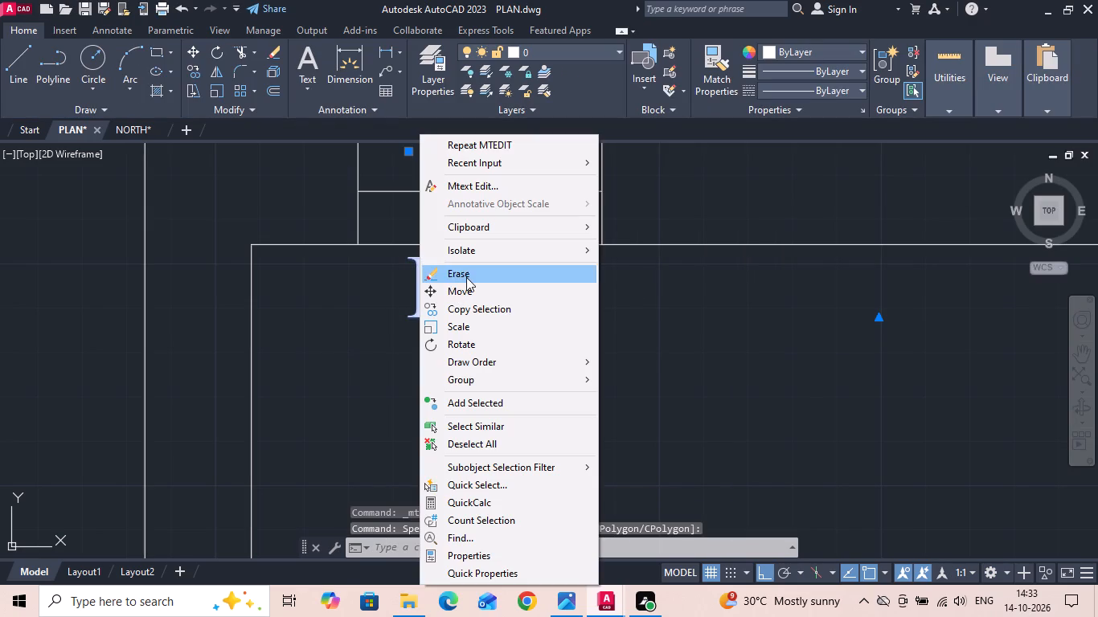
click(465, 291)
click(562, 485)
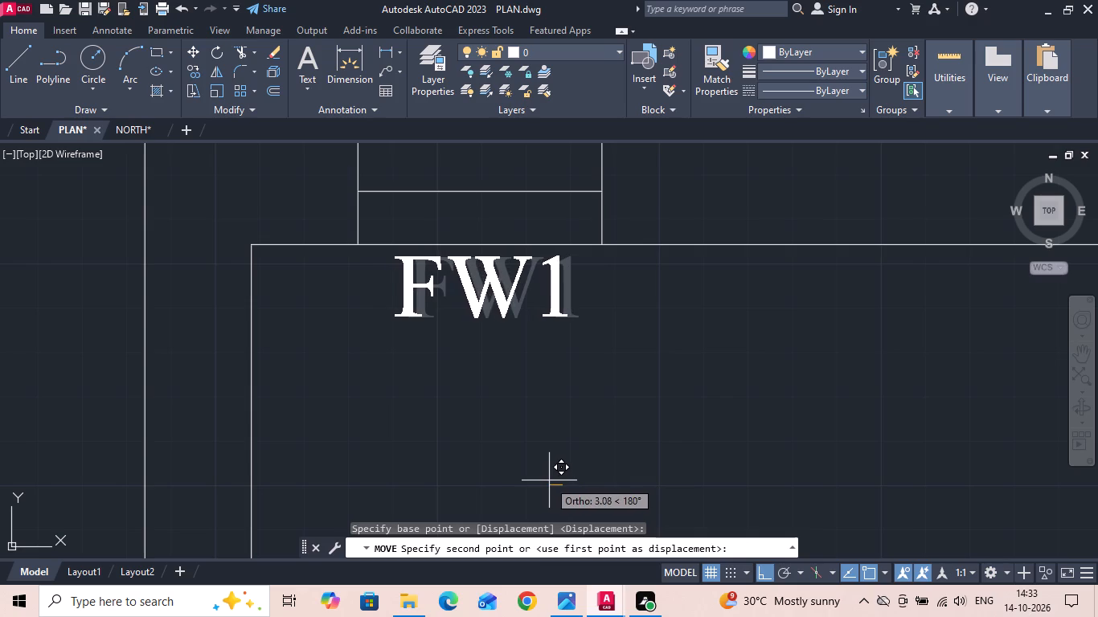
click(549, 480)
Change the remaining W1 label below the bottom wall of BEDROOM 330X340 to FW1.
scroll(326, 360, down, 1)
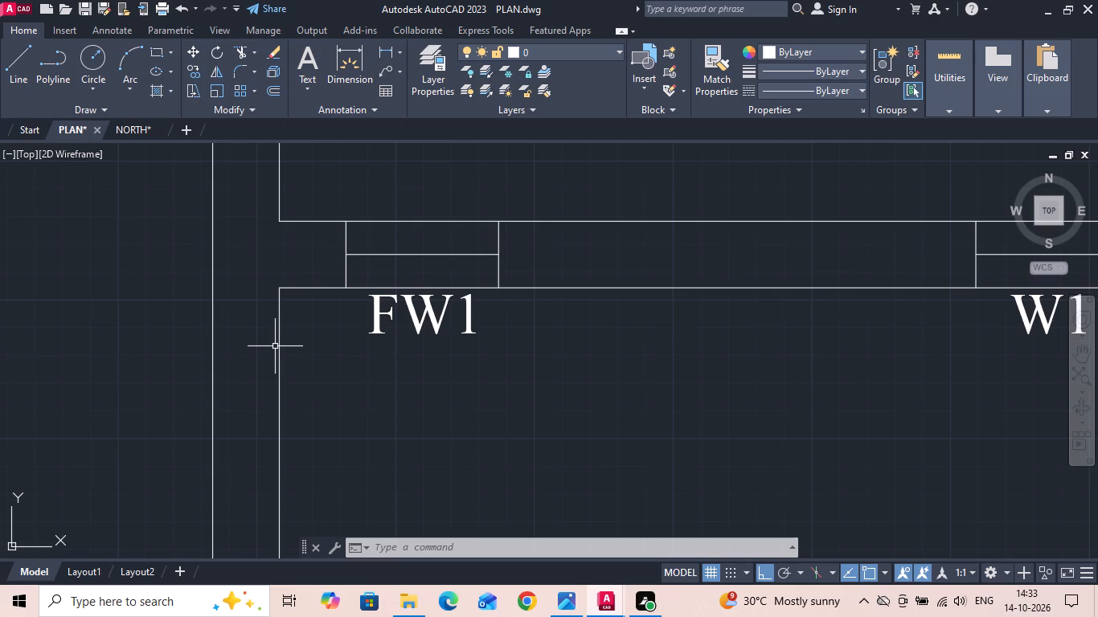
scroll(275, 346, down, 2)
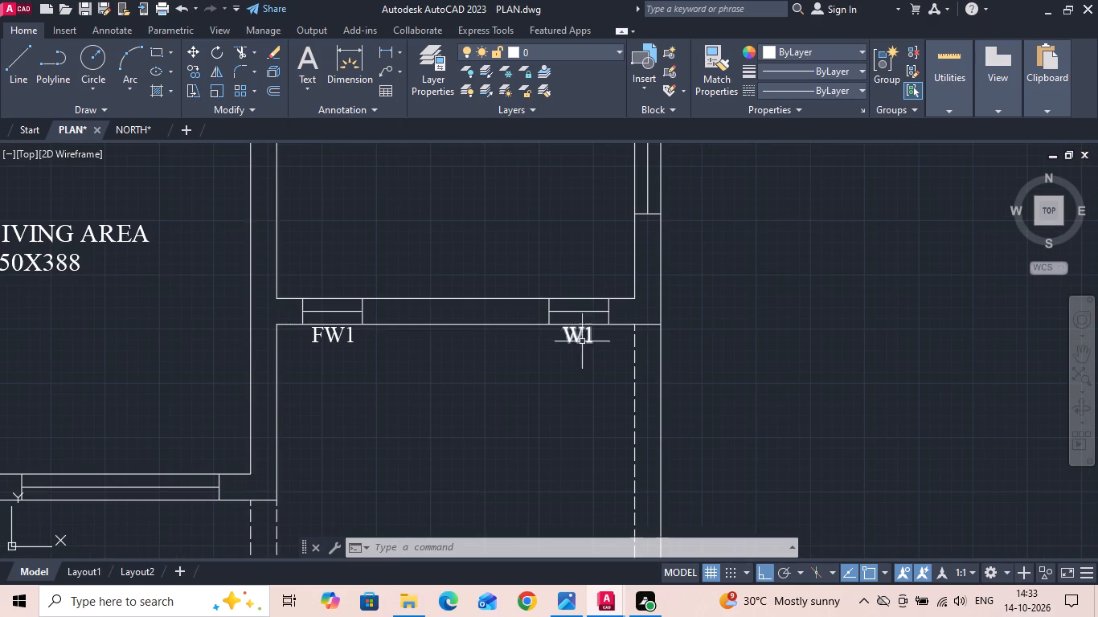
scroll(595, 337, up, 3)
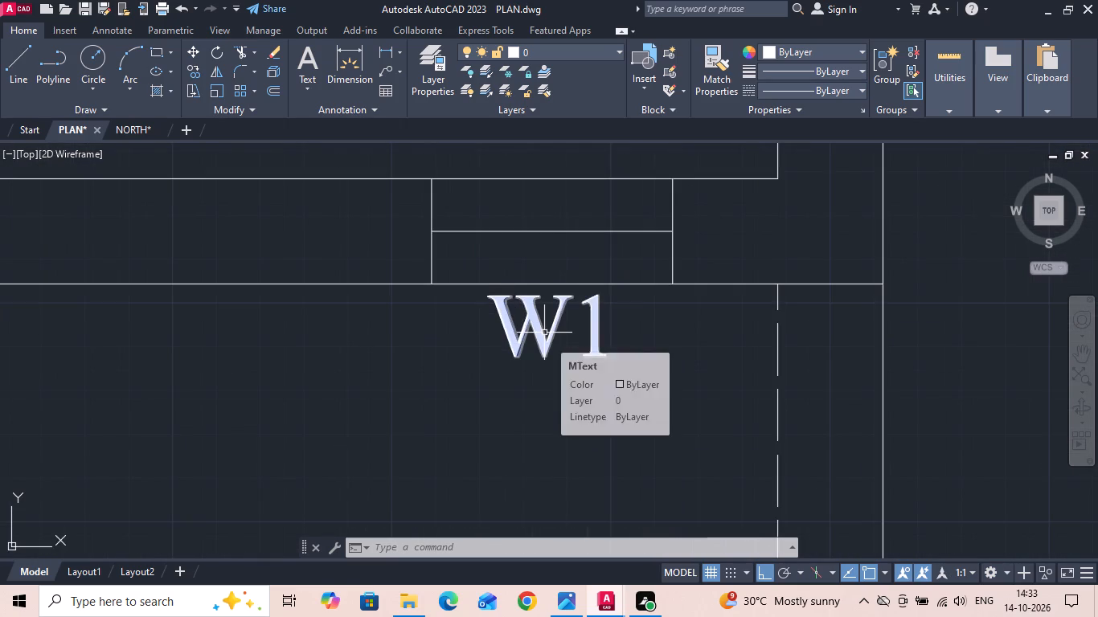
double_click(544, 333)
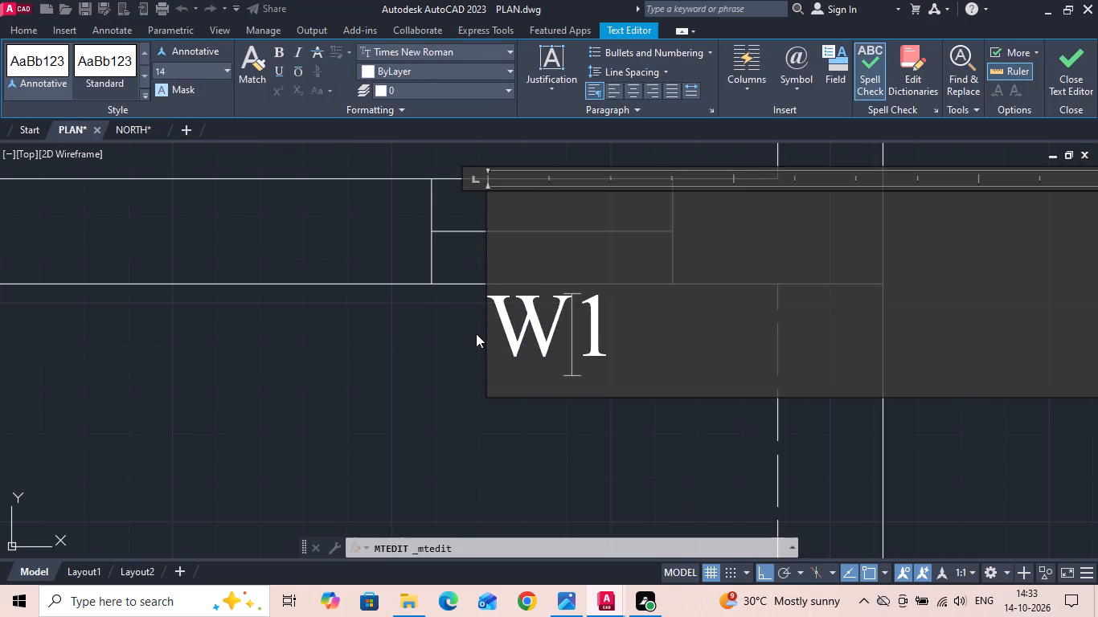
click(492, 317)
key(f)
click(449, 374)
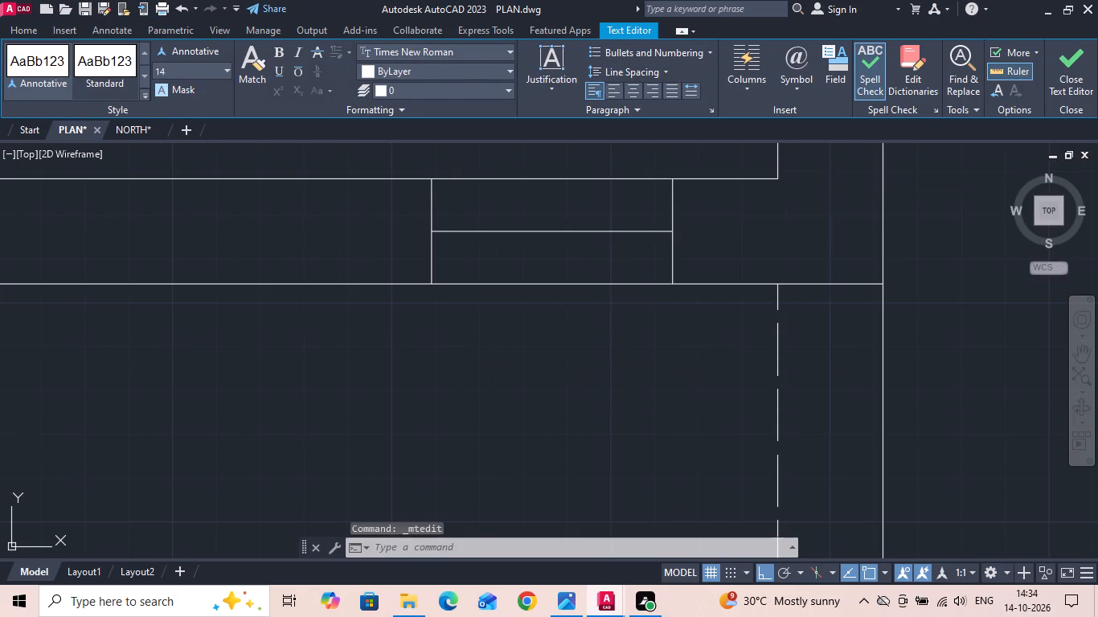
Move the FW1 label of the right bottom wall window about 3.5 units horizontally to the left to centre it.
drag(659, 315, 648, 321)
click(610, 333)
right_click(608, 333)
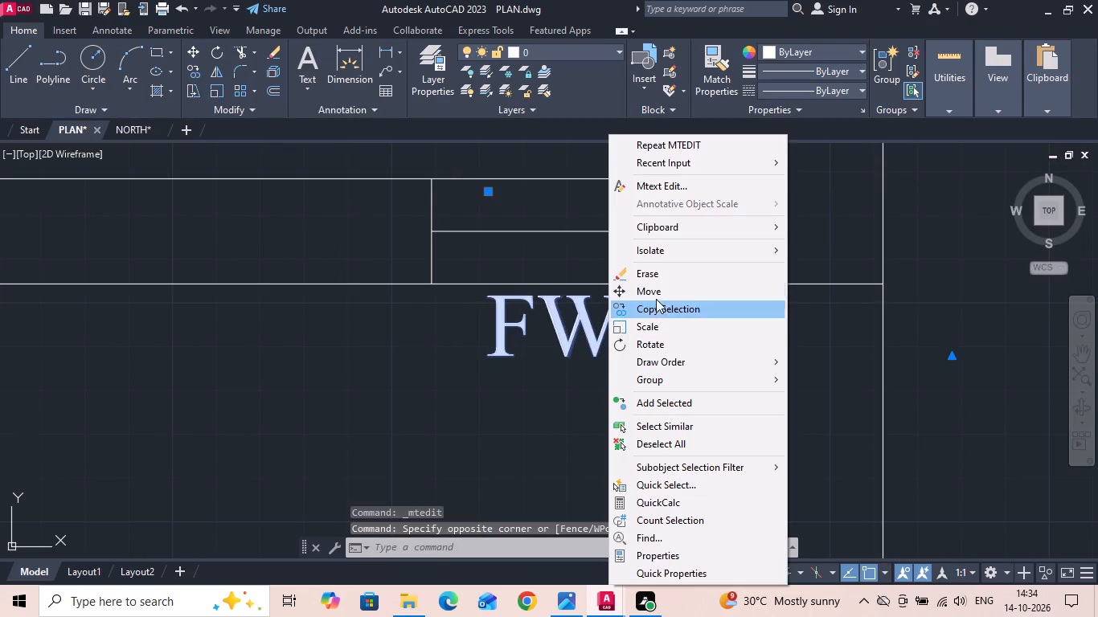
click(657, 297)
click(589, 453)
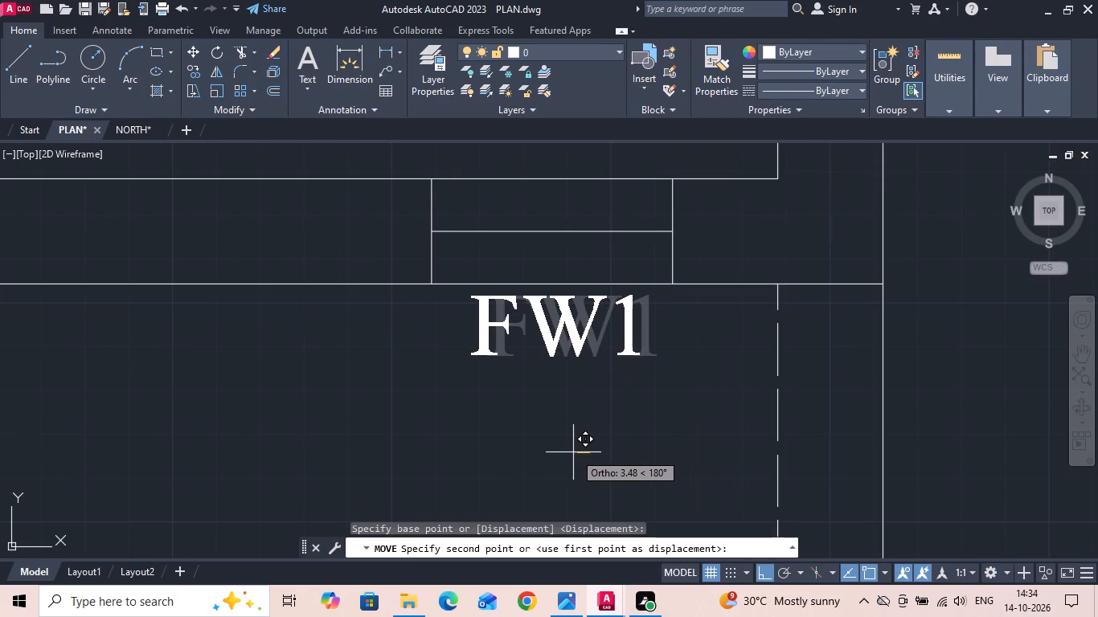
click(573, 452)
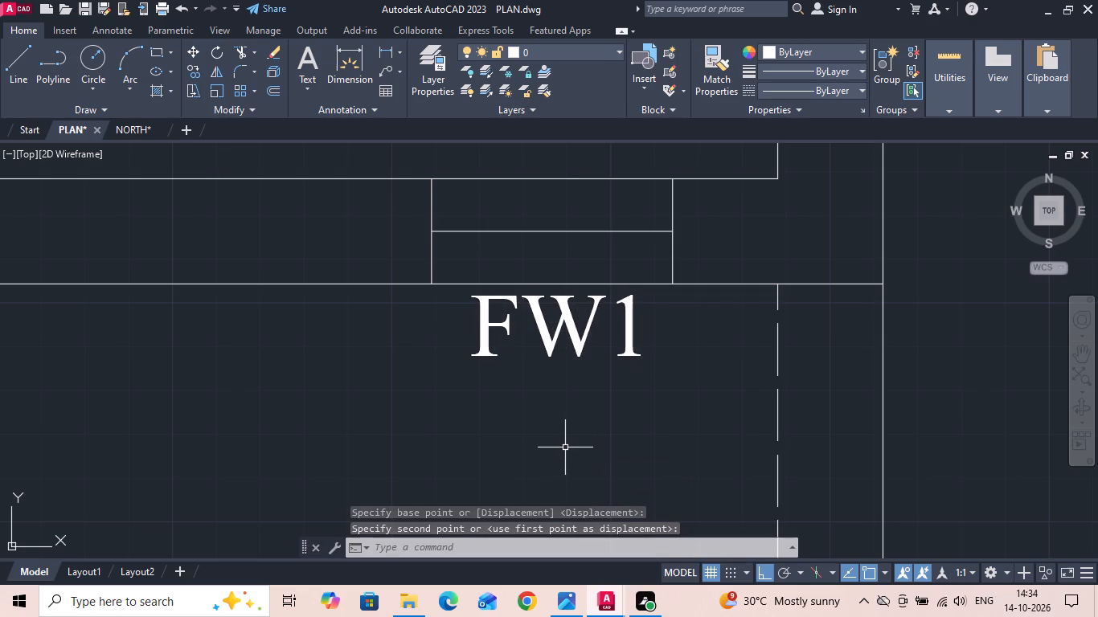
Copy the right FW1 label to below the SITOUT window and the bottom wall window of BEDROOM 330X360, aligned by the windows' lower-left corners.
scroll(565, 447, down, 1)
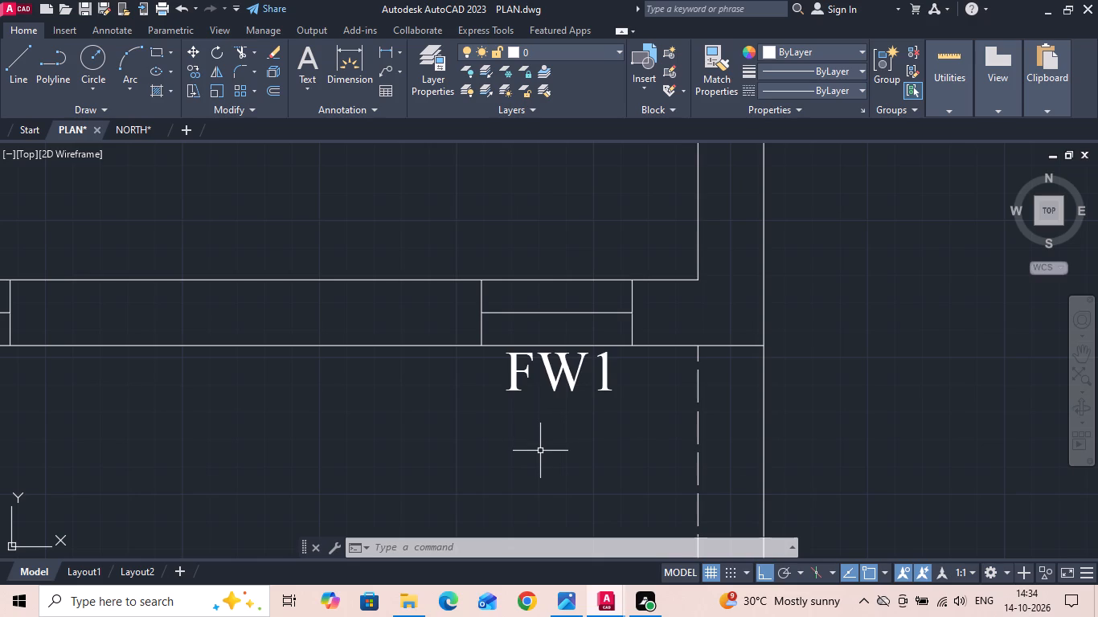
scroll(540, 451, down, 4)
middle_drag(537, 453, 764, 366)
scroll(765, 366, down, 1)
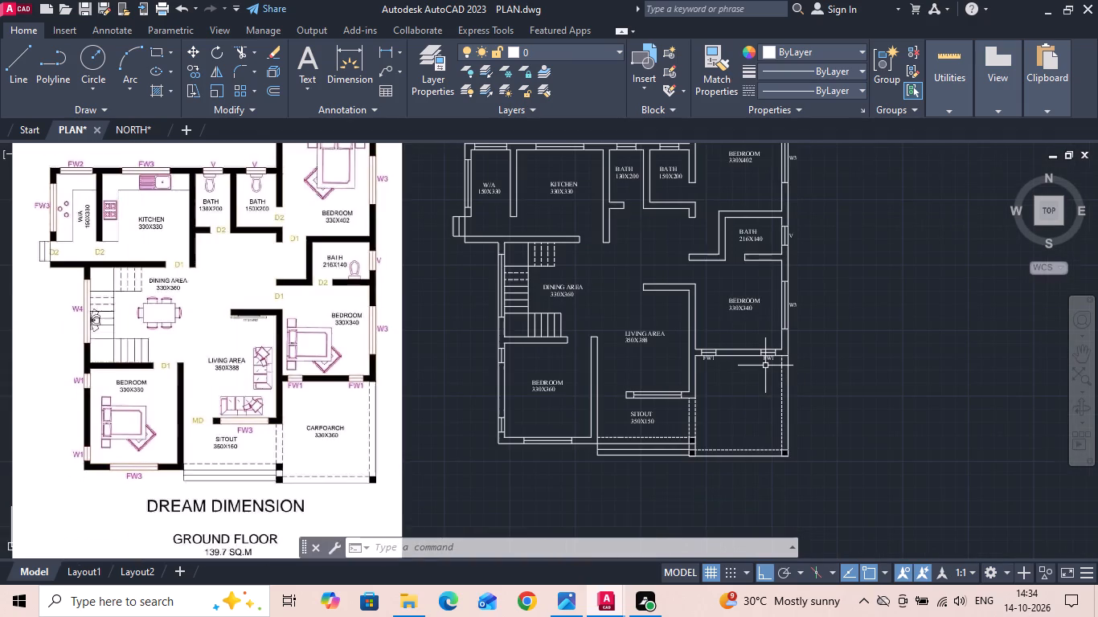
scroll(765, 366, up, 4)
click(766, 345)
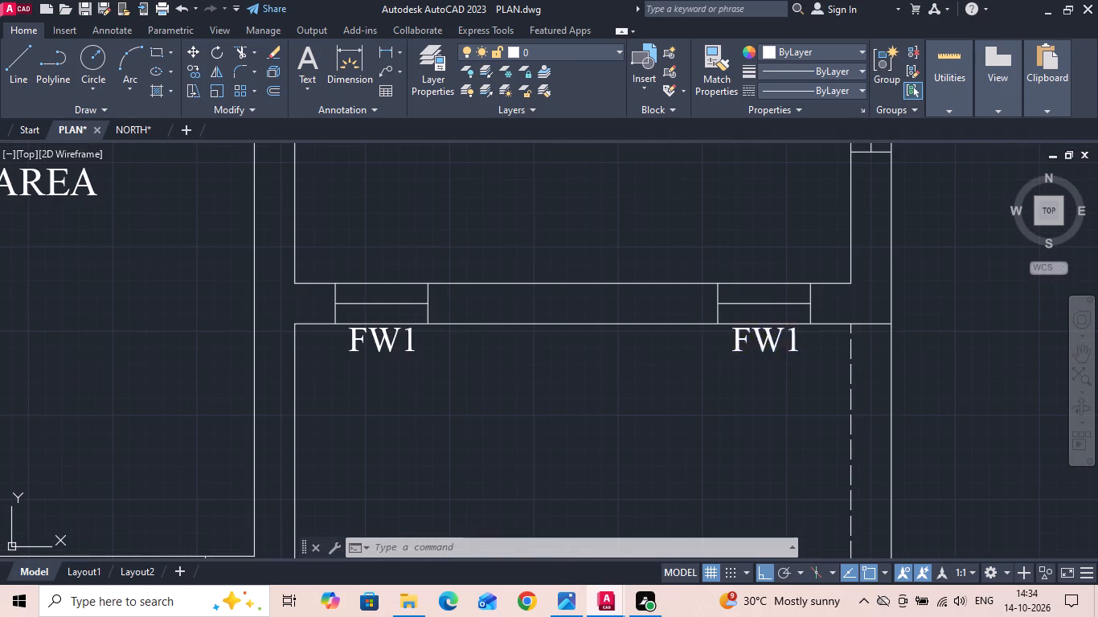
right_click(766, 344)
click(817, 311)
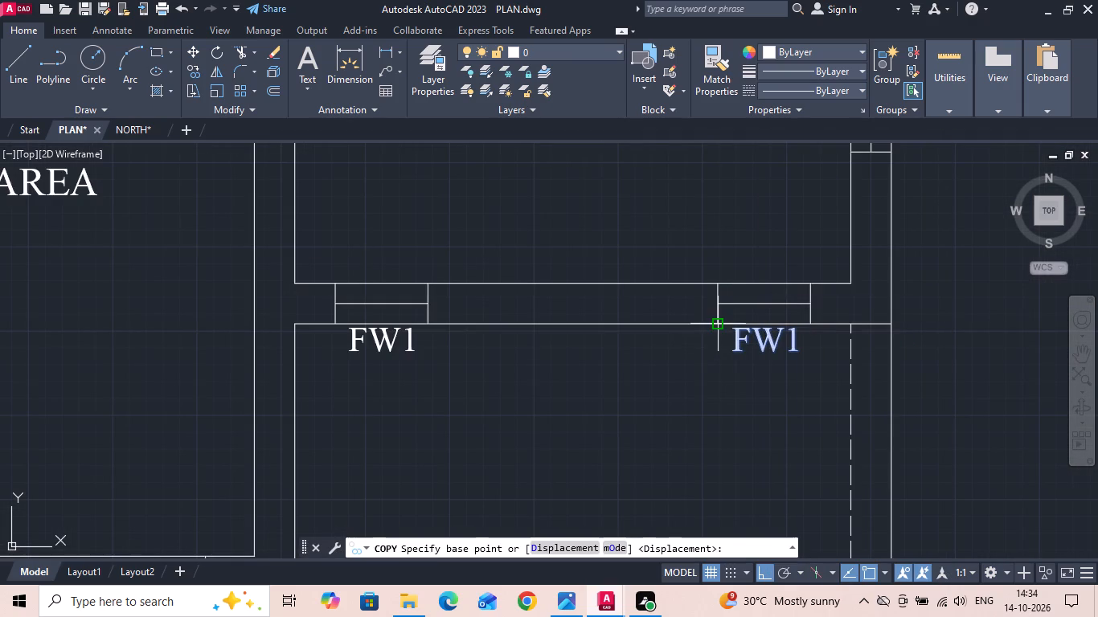
click(720, 323)
scroll(720, 323, down, 3)
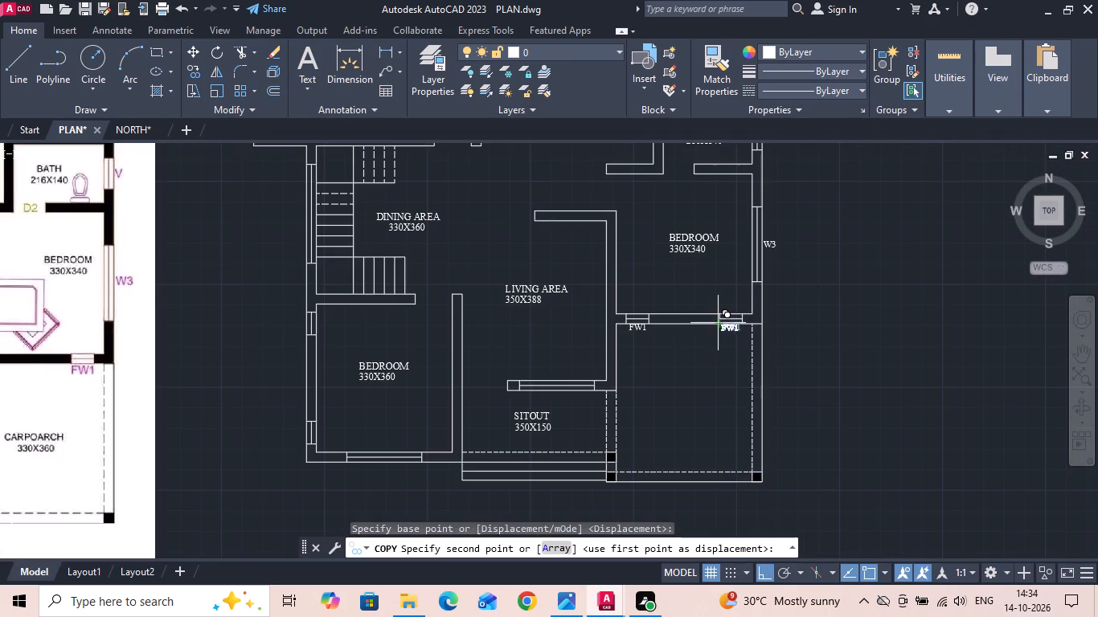
scroll(545, 412, up, 2)
click(475, 361)
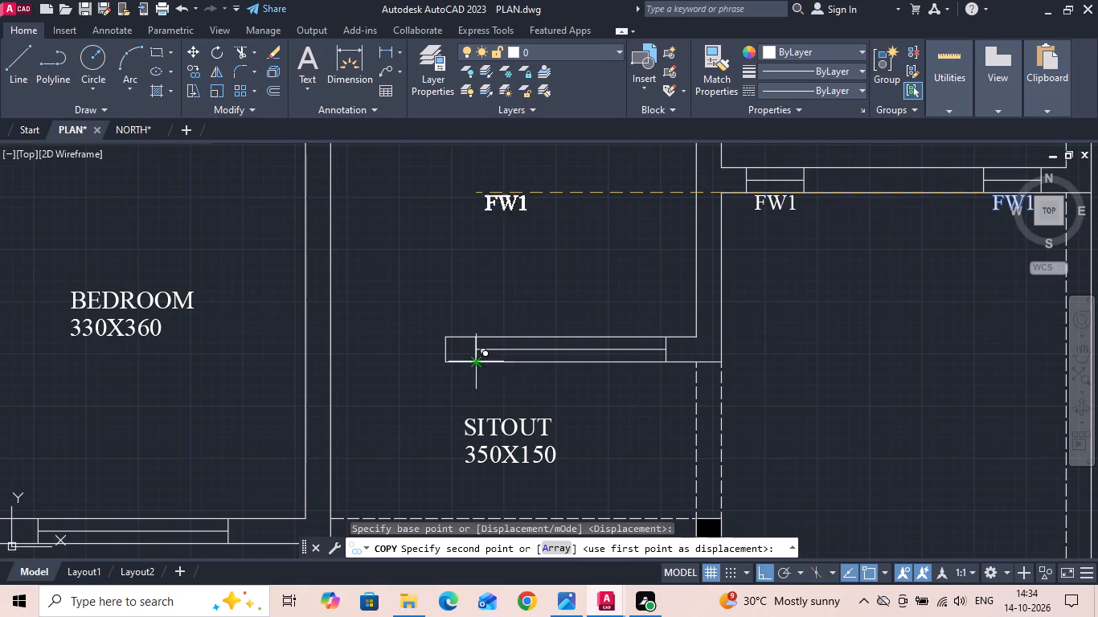
scroll(614, 318, down, 3)
scroll(498, 390, up, 3)
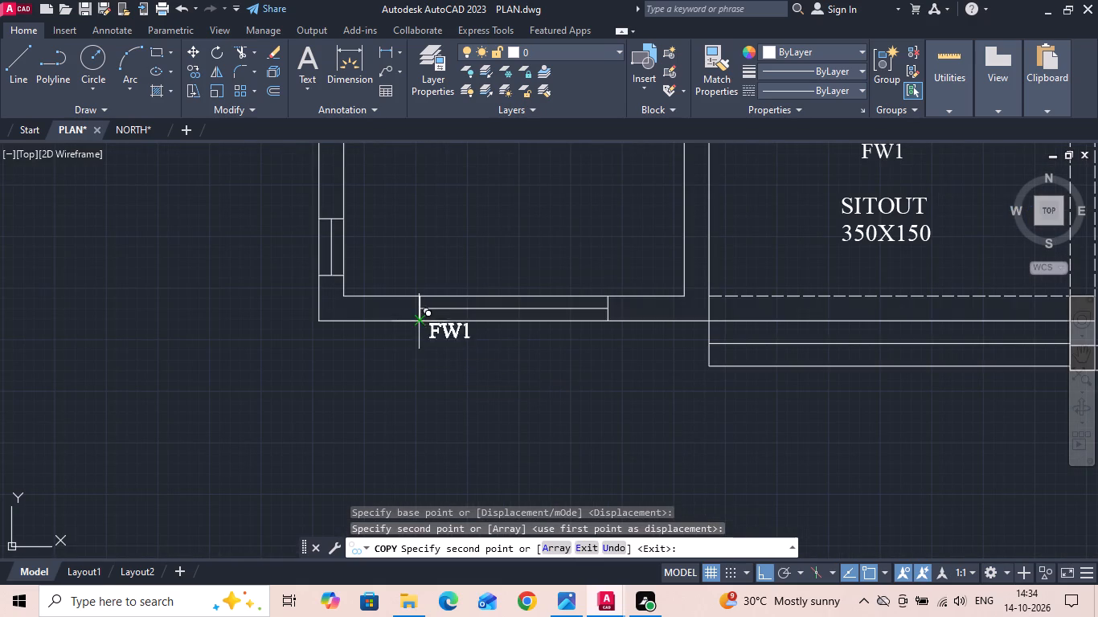
click(419, 321)
key(Escape)
Move the copied FW1 label below BEDROOM 330X360 horizontally to the middle of its window.
drag(480, 331, 461, 331)
click(407, 331)
right_click(404, 331)
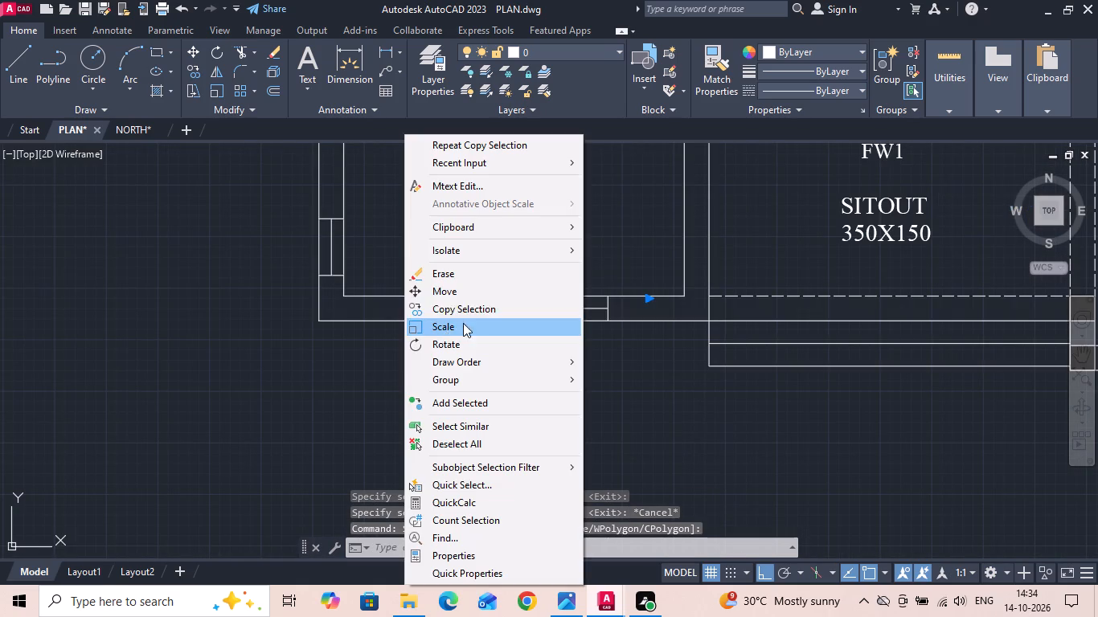
click(494, 294)
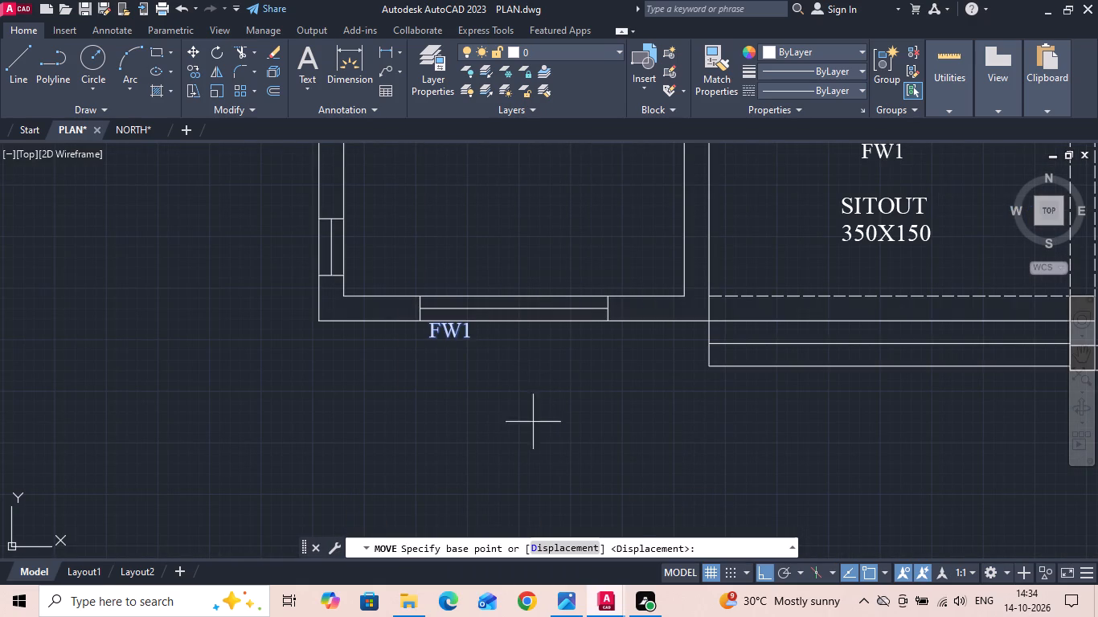
drag(551, 428, 560, 428)
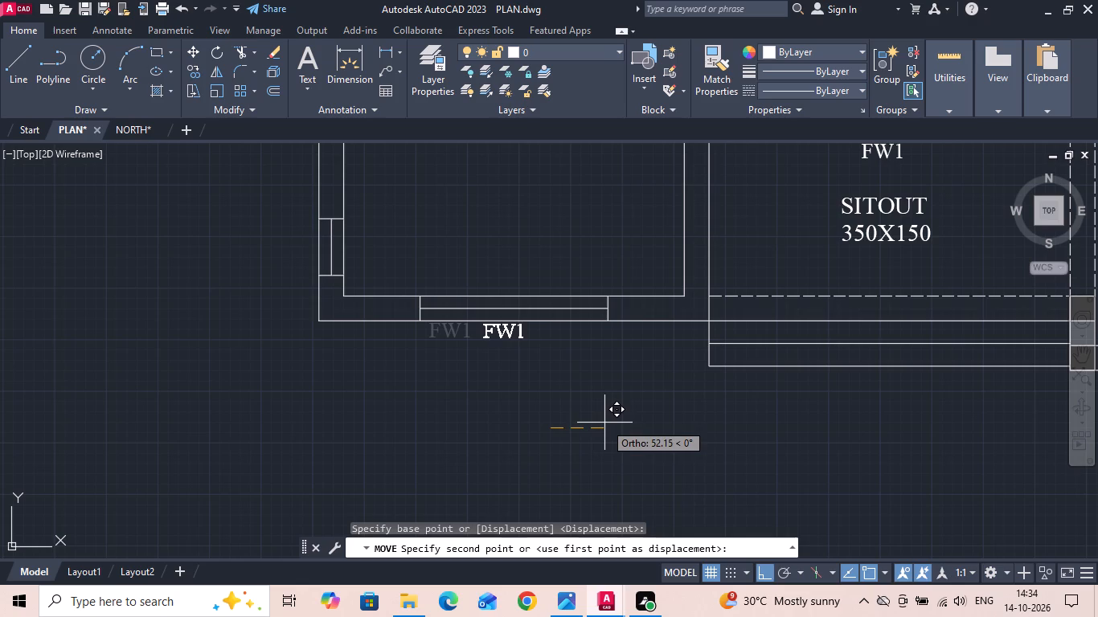
click(609, 423)
Change the FW1 label below the bottom wall window of BEDROOM 330X360 to FW3.
scroll(609, 422, down, 3)
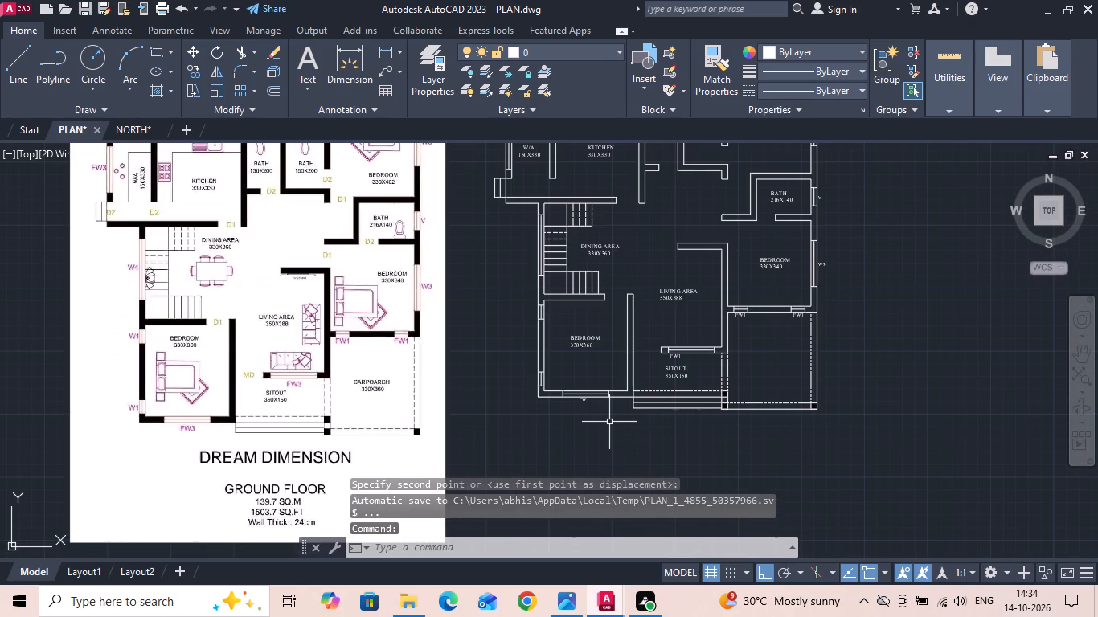
scroll(568, 376, up, 2)
scroll(621, 443, up, 2)
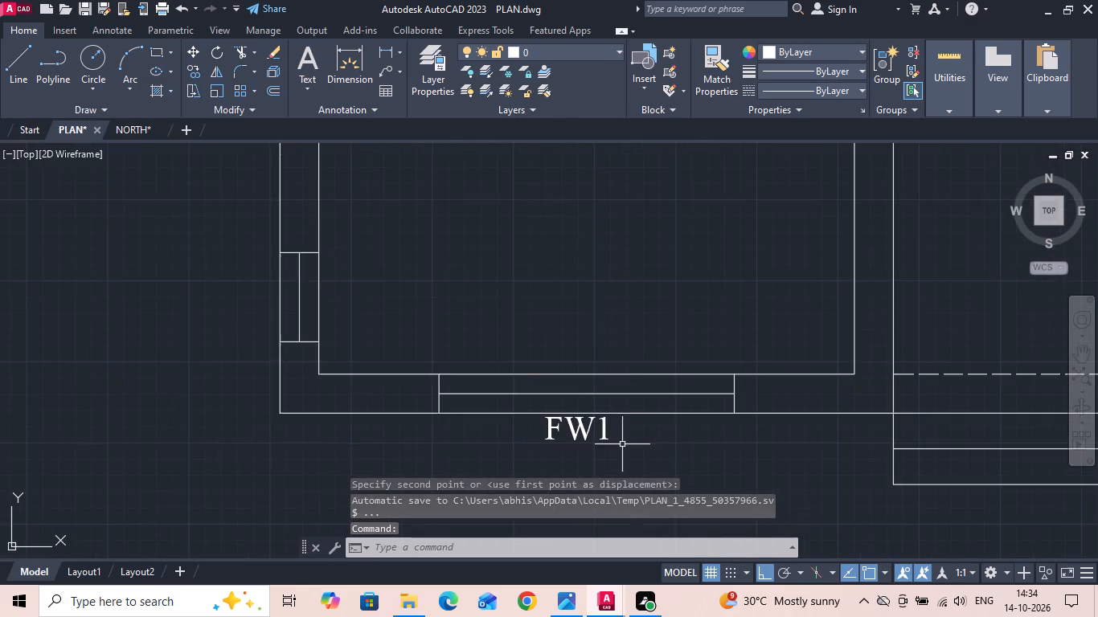
scroll(617, 452, up, 2)
middle_drag(617, 452, 581, 406)
scroll(578, 398, up, 1)
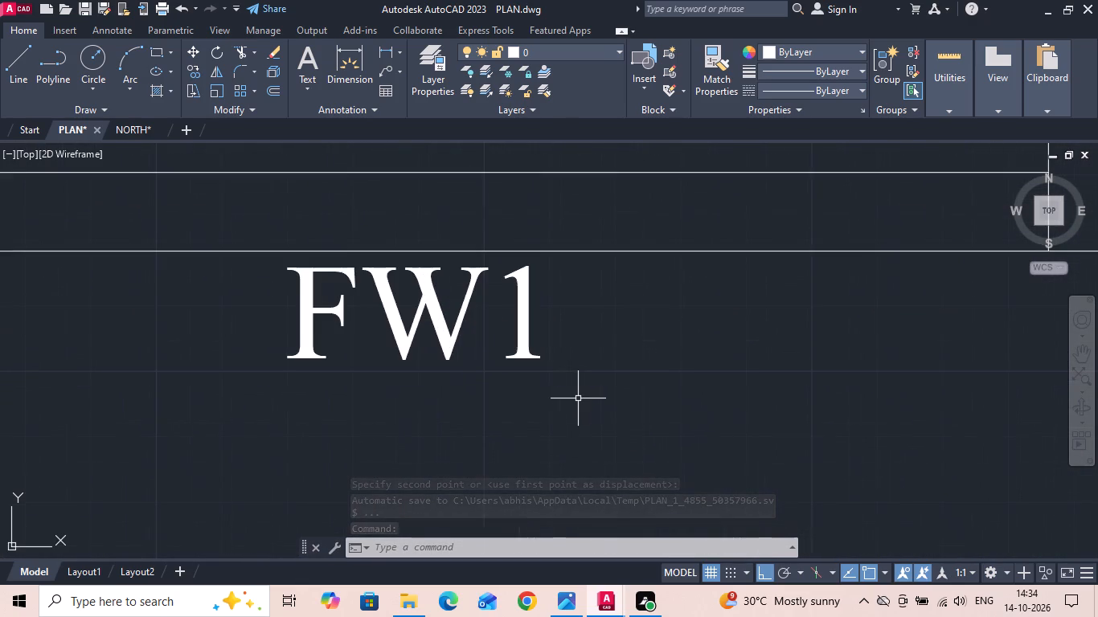
double_click(531, 313)
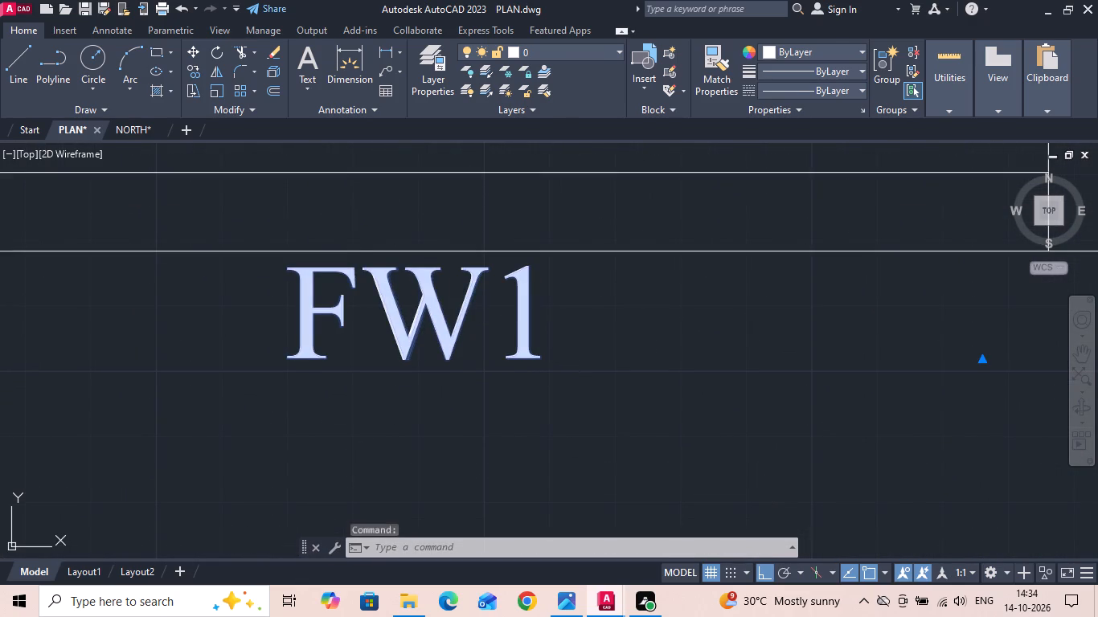
key(BackSpace)
key(3)
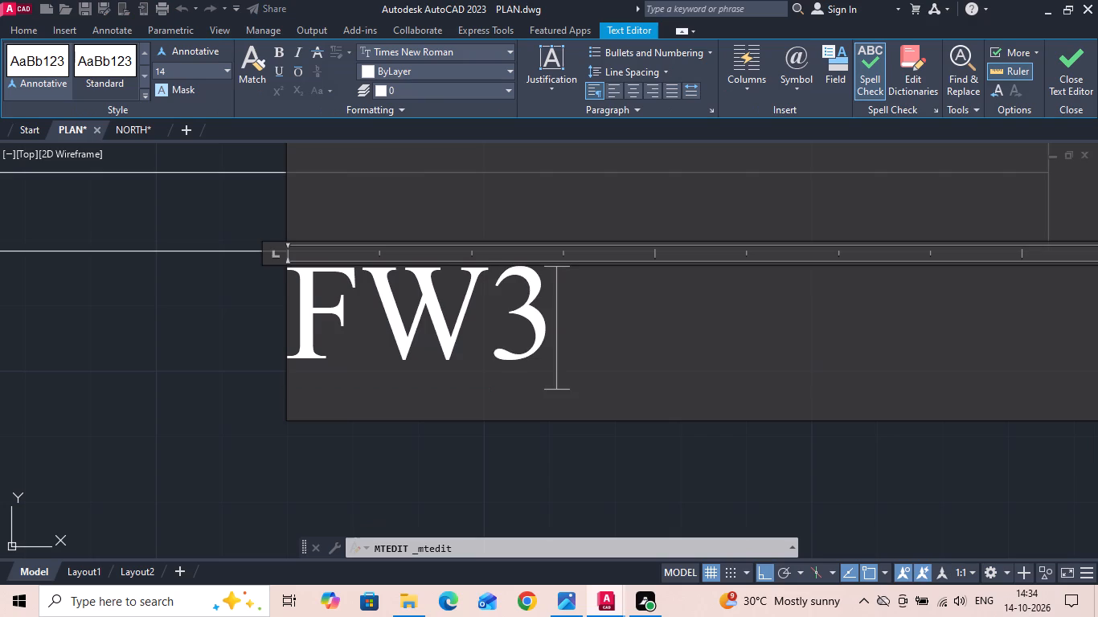
scroll(498, 337, down, 1)
click(354, 404)
Move the FW1 label above SITOUT horizontally to the middle of its window.
scroll(350, 405, down, 3)
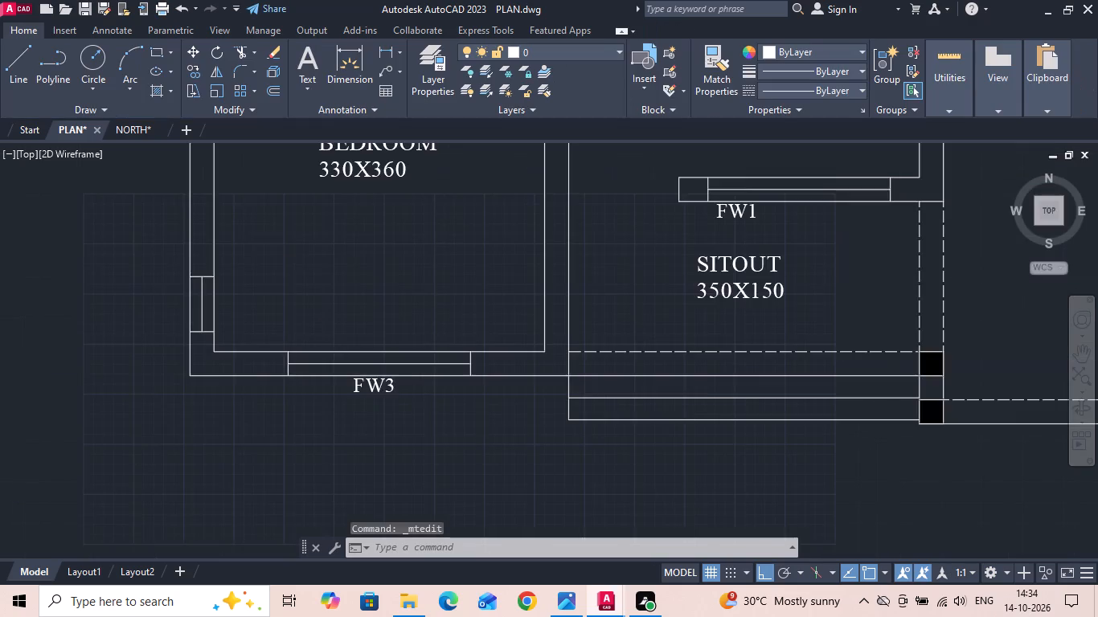
scroll(350, 405, down, 1)
scroll(646, 286, up, 2)
scroll(567, 285, up, 1)
click(521, 294)
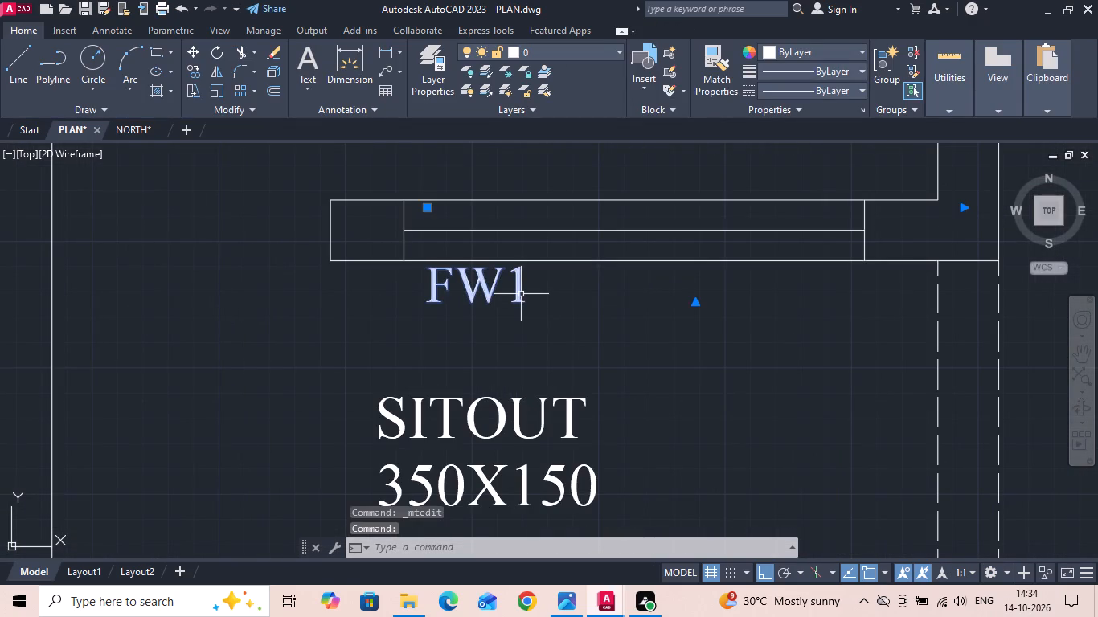
right_click(521, 293)
click(574, 288)
drag(661, 381, 678, 381)
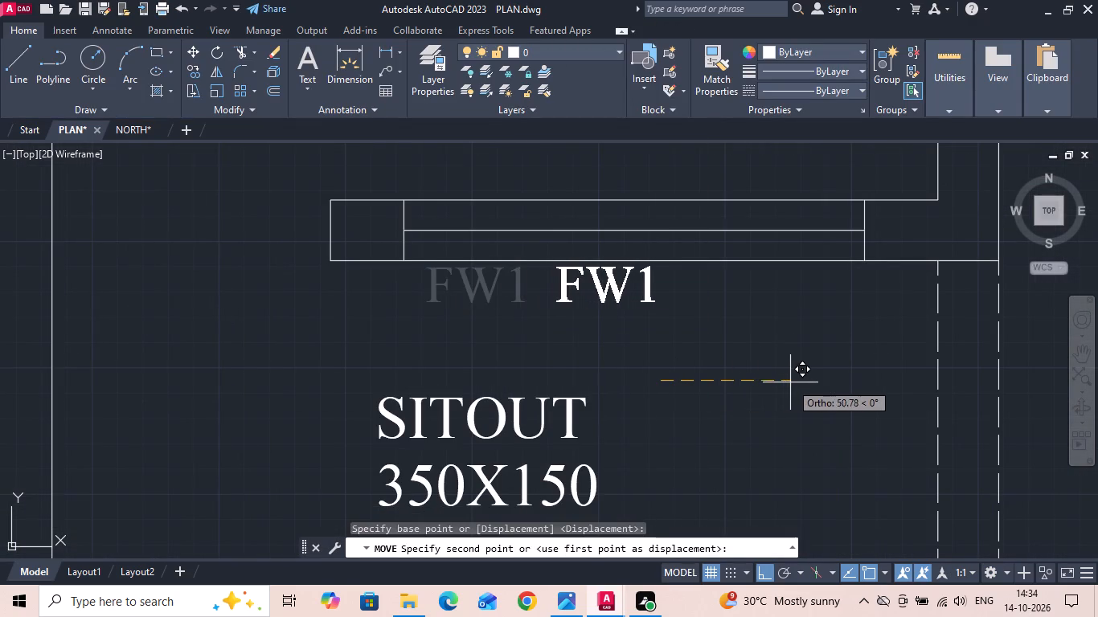
click(800, 383)
Change the FW1 label below the SITOUT window to FW3.
double_click(662, 302)
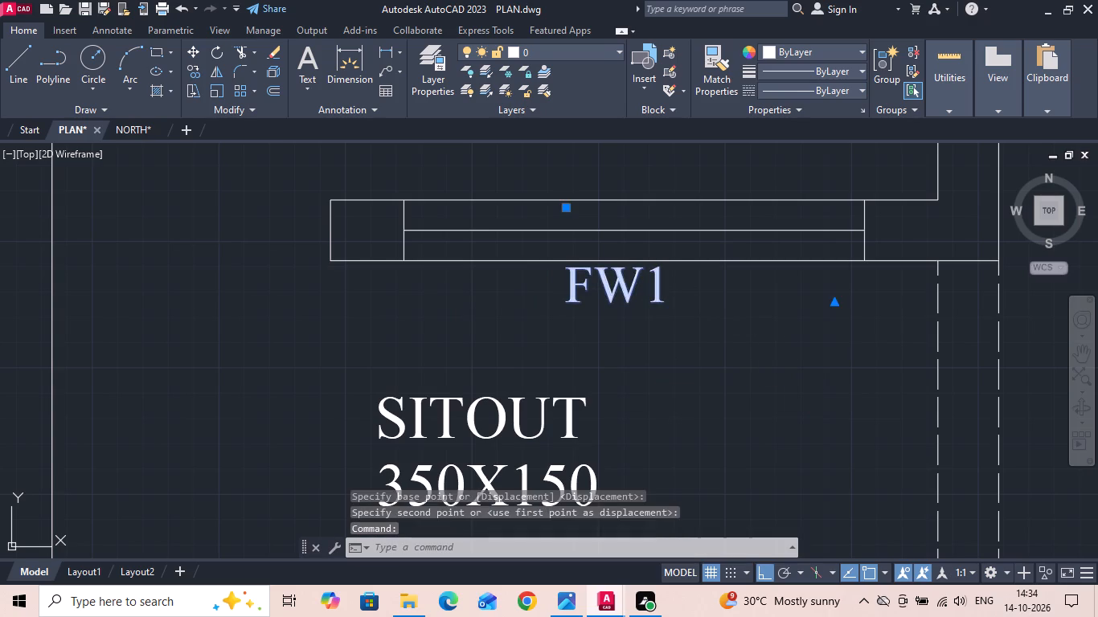
key(BackSpace)
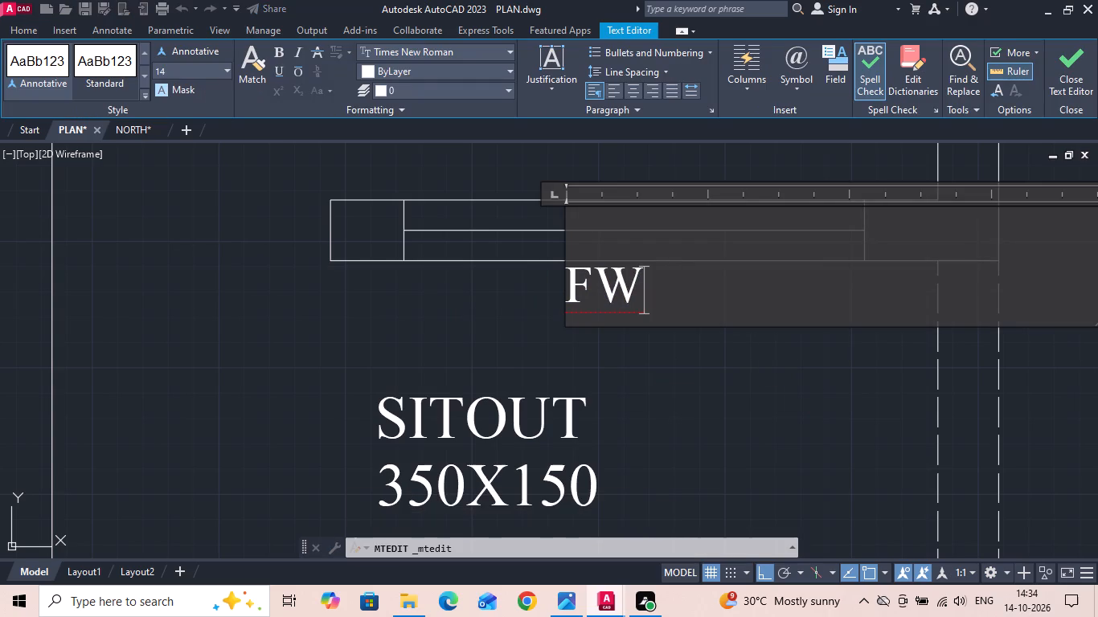
key(3)
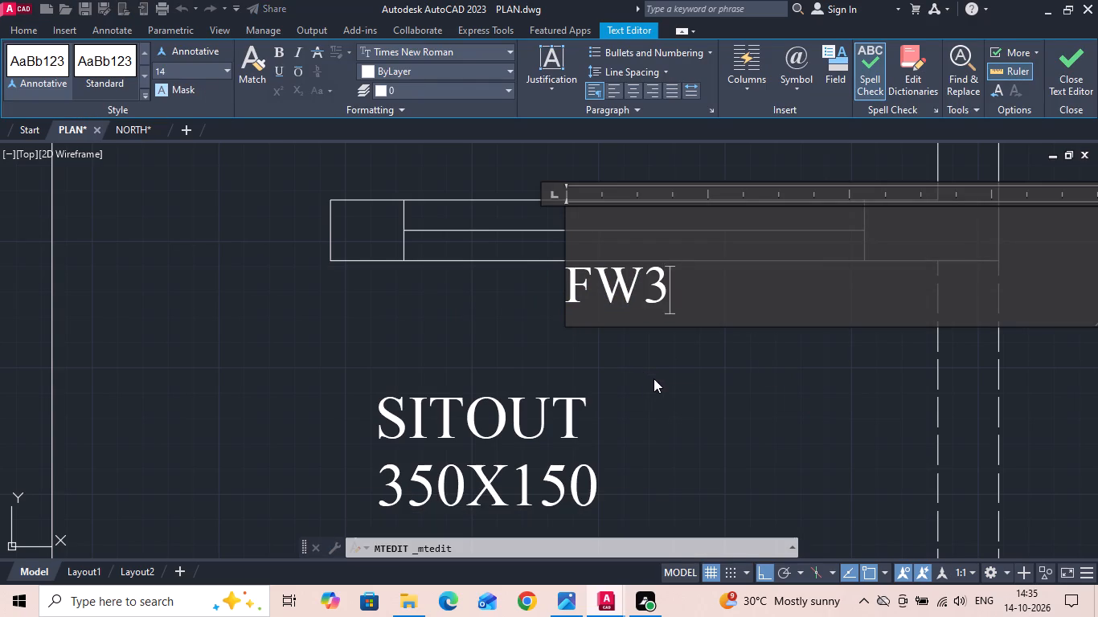
click(653, 378)
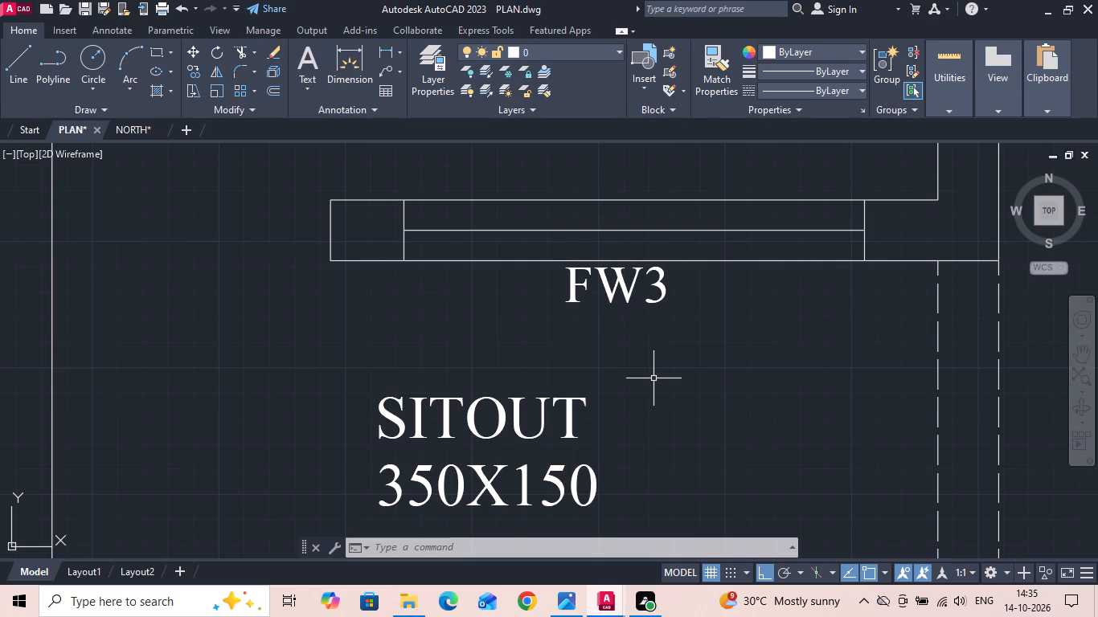
Copy the FW3 label from below BEDROOM 330X360 to the outer side window of W/A 150X330.
scroll(653, 378, down, 5)
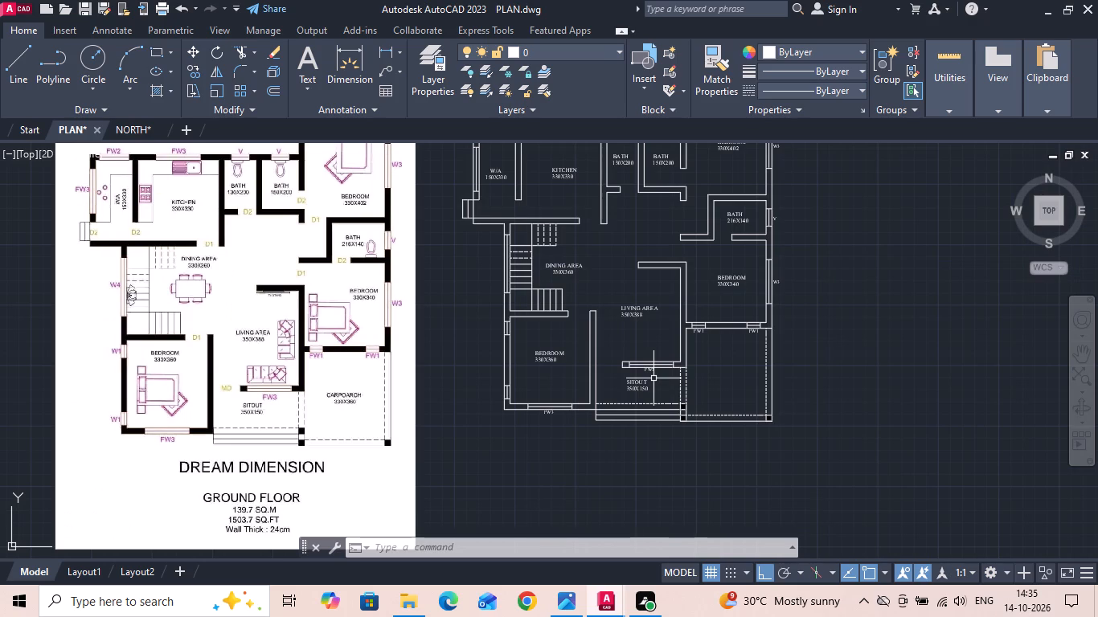
scroll(559, 417, up, 3)
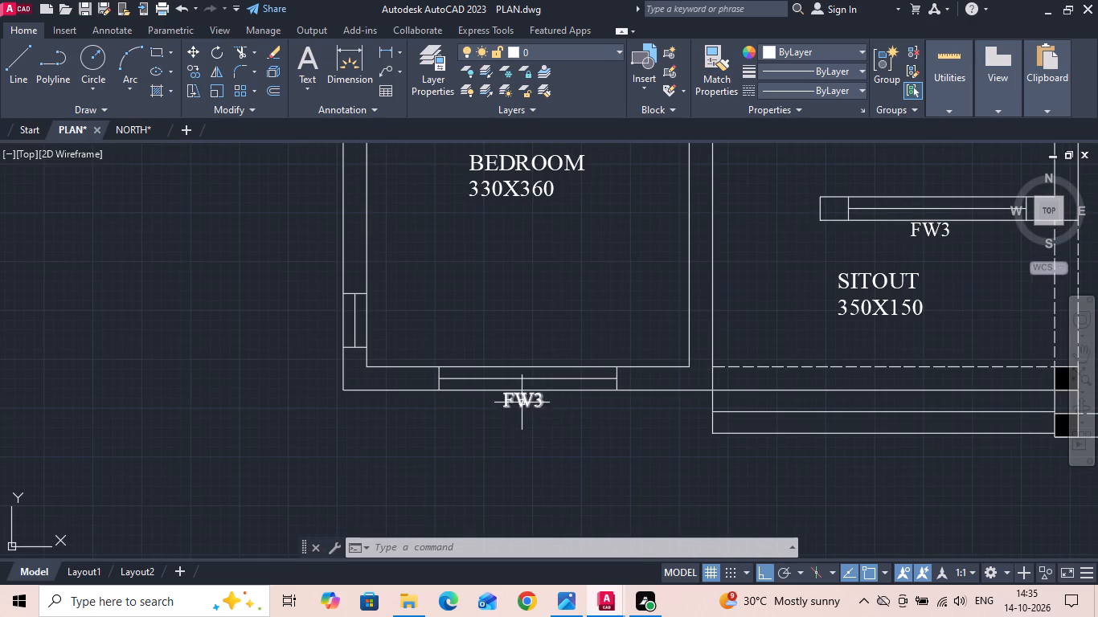
click(522, 402)
right_click(521, 402)
click(573, 308)
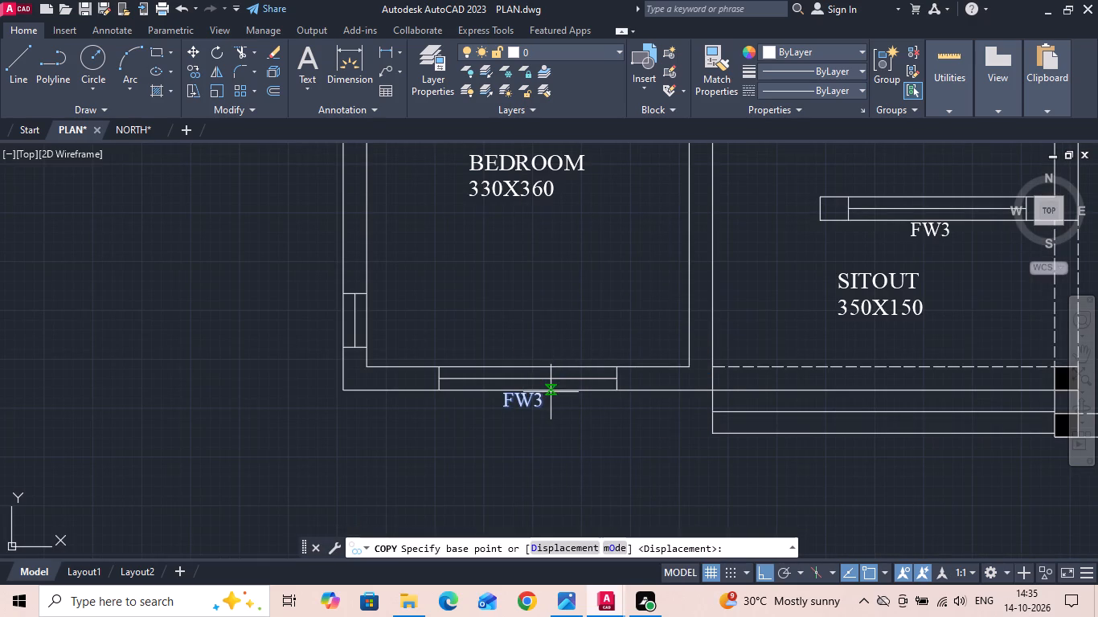
click(551, 394)
scroll(538, 439, down, 3)
scroll(473, 165, up, 2)
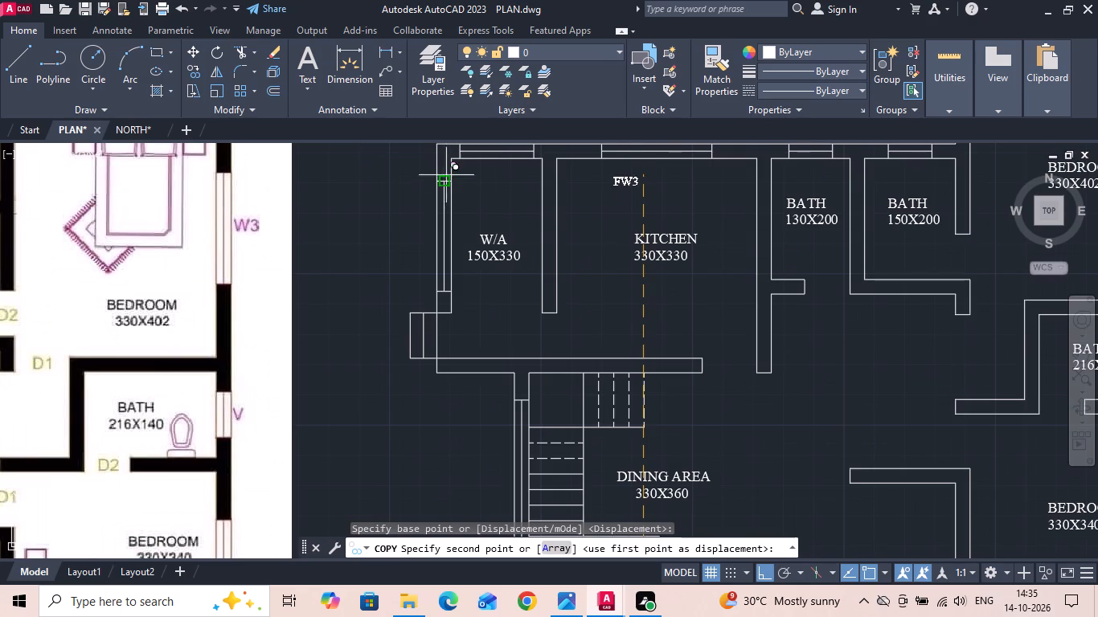
click(455, 182)
scroll(441, 187, up, 3)
key(Escape)
Move the copied FW3 label horizontally outward so it clears the W/A side window wall.
click(382, 186)
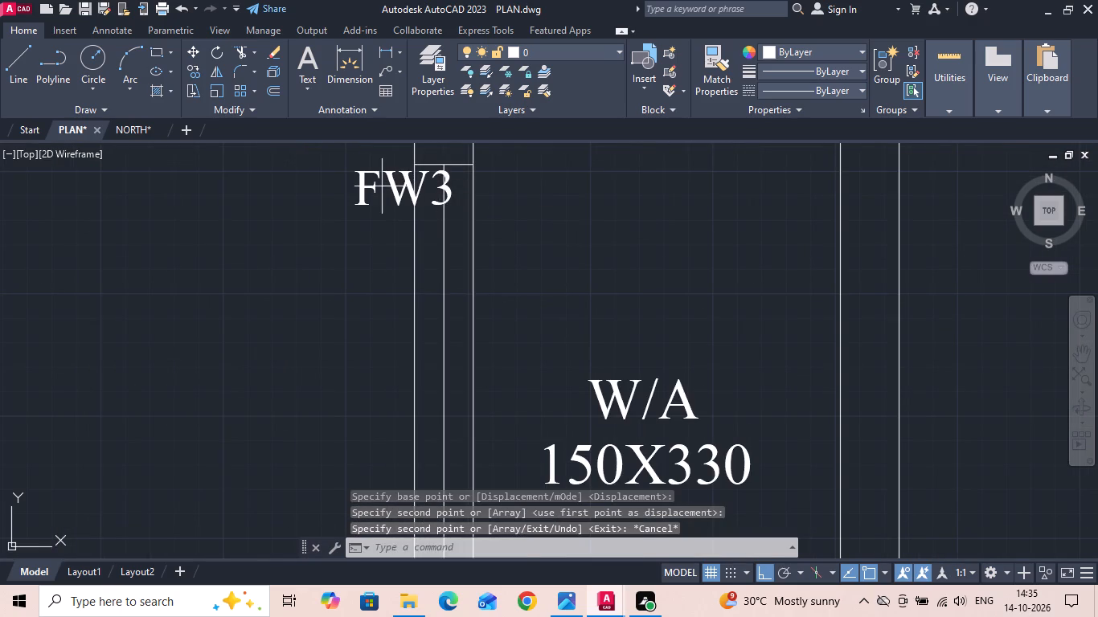
click(322, 186)
right_click(322, 186)
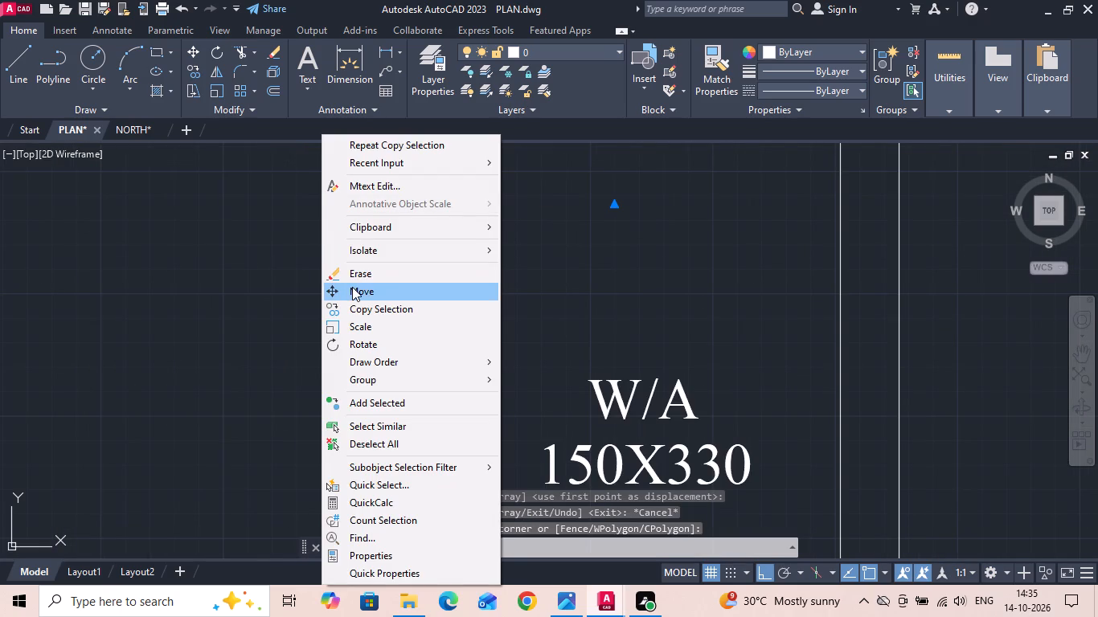
click(352, 287)
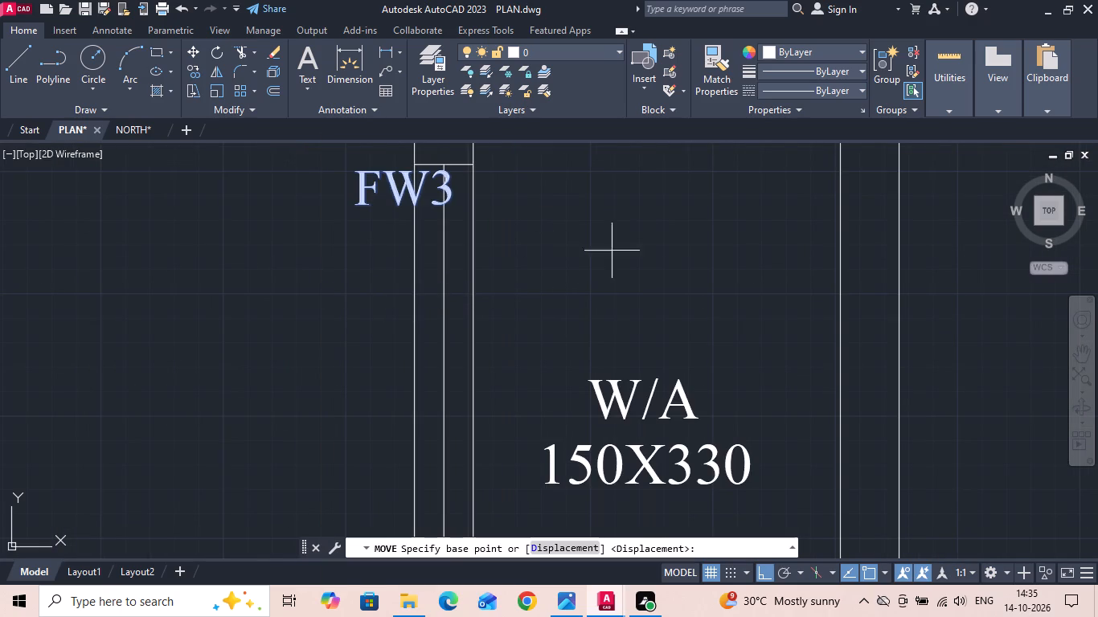
click(712, 239)
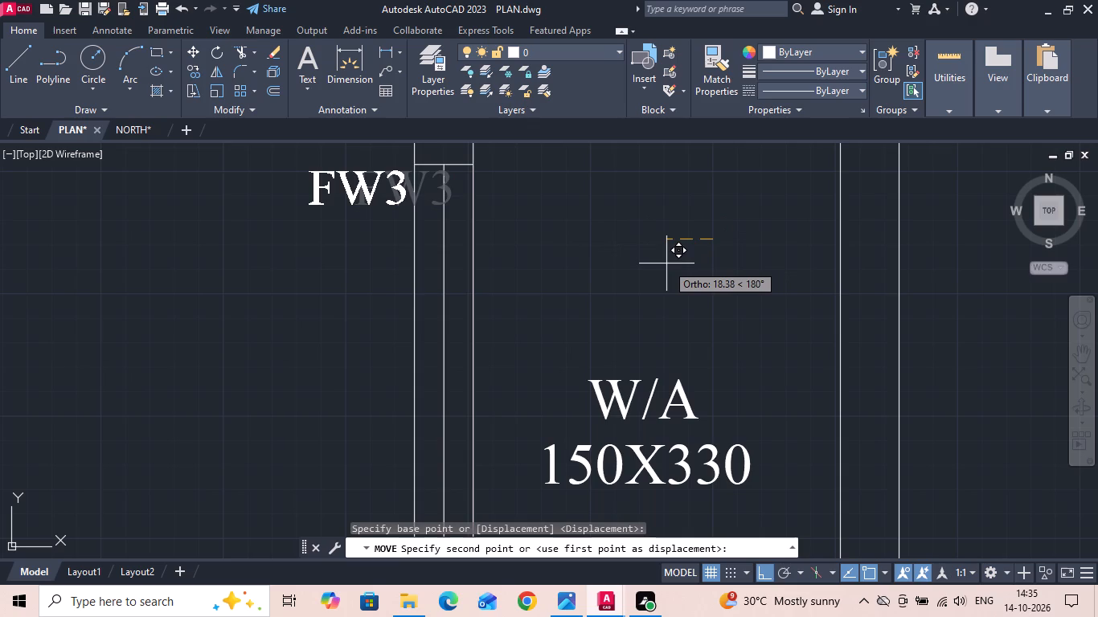
click(664, 264)
Move the FW3 label beside W/A straight down by about 65 units towards the middle of its window.
drag(355, 212, 349, 201)
click(338, 178)
right_click(338, 178)
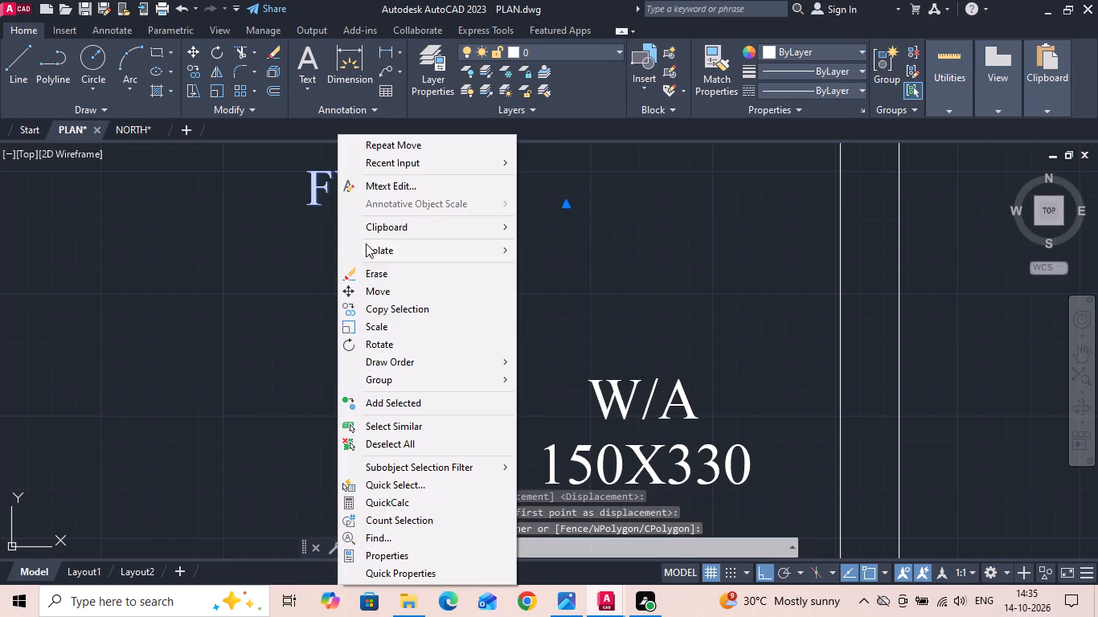
click(385, 286)
scroll(491, 225, down, 2)
drag(585, 222, 586, 246)
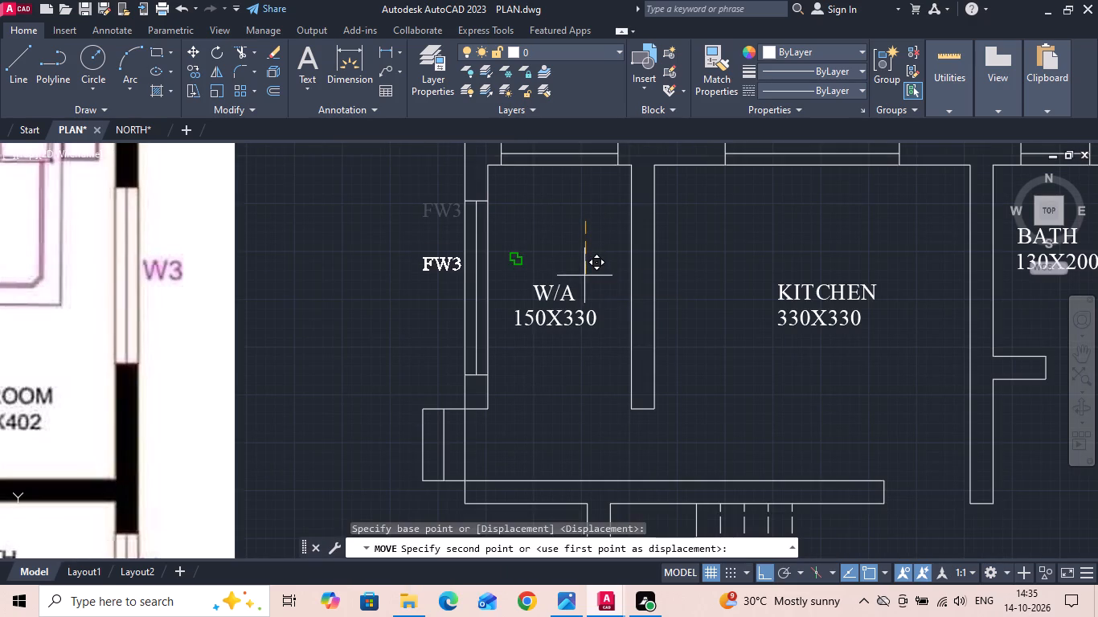
scroll(586, 281, up, 3)
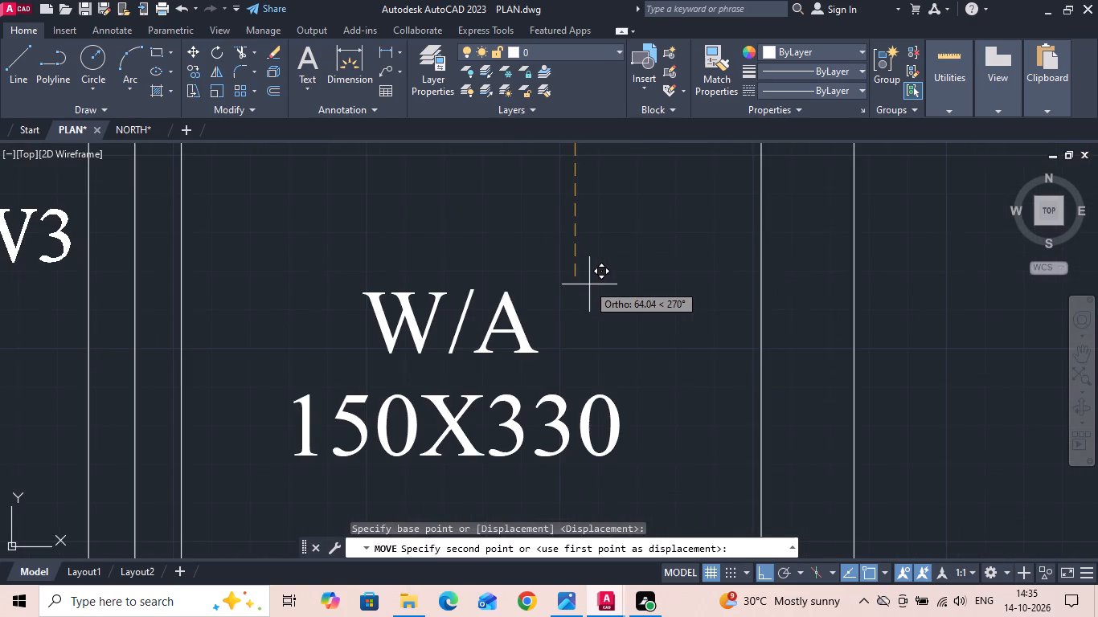
click(592, 292)
Nudge the FW3 label beside W/A horizontally, slightly closer to the window wall.
scroll(592, 292, down, 2)
drag(365, 295, 361, 285)
click(330, 236)
right_click(327, 235)
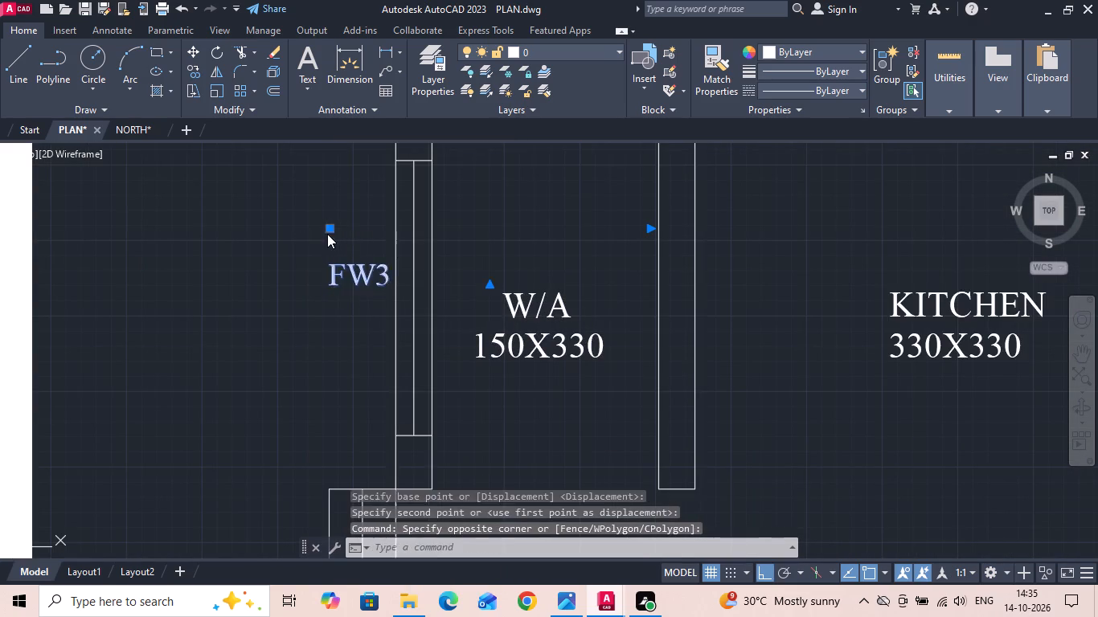
click(355, 297)
scroll(453, 268, up, 1)
click(540, 276)
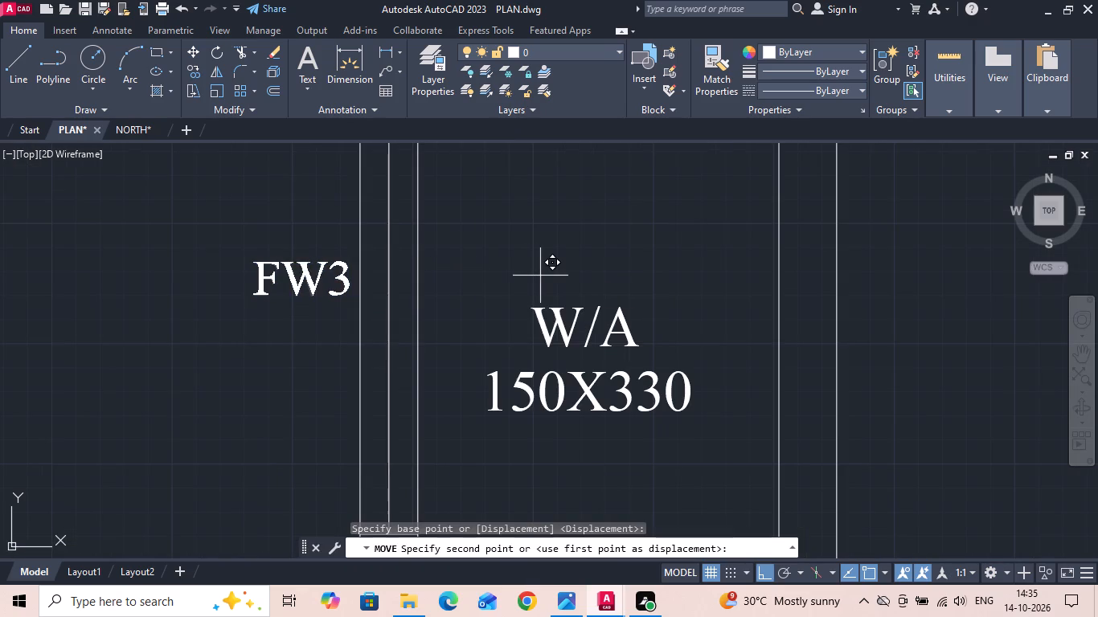
click(543, 276)
Nudge the FW3 label beside W/A down by about 6 units to sit at the window's middle.
scroll(543, 277, down, 1)
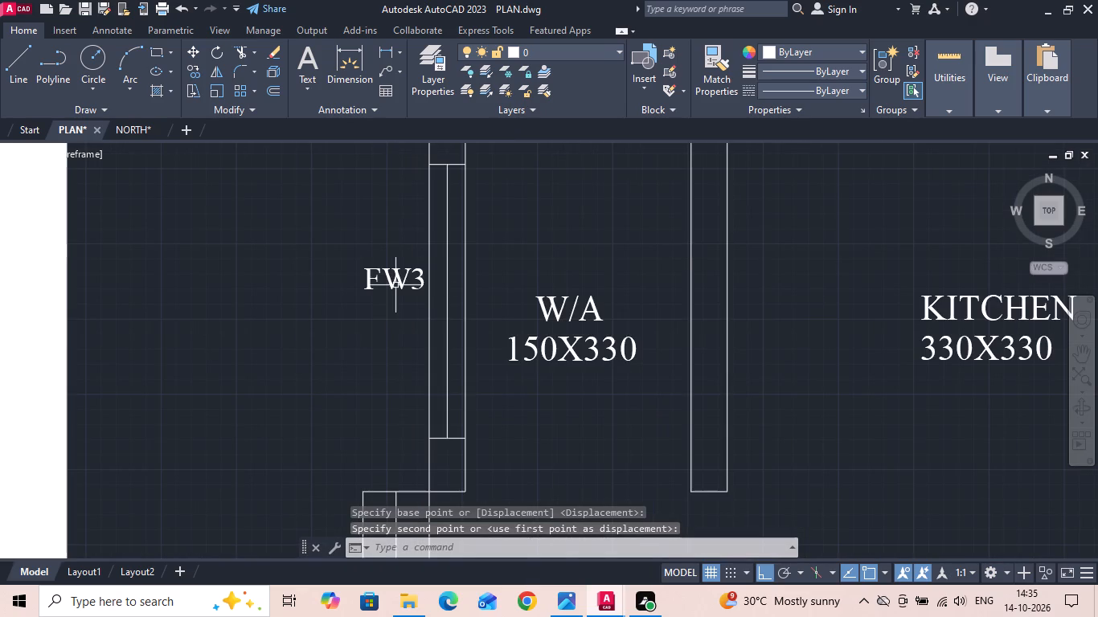
click(393, 285)
right_click(391, 284)
click(407, 296)
click(629, 238)
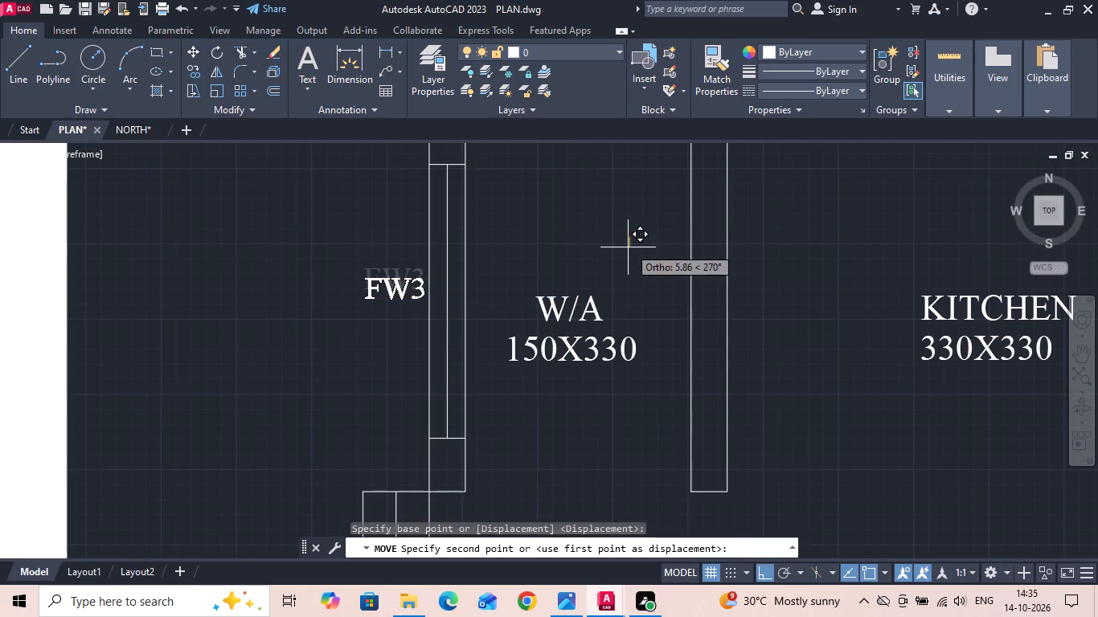
click(627, 249)
Copy the W/A side FW3 label to the staircase window and the upper side window of BEDROOM 330X360, using matching window corners.
scroll(620, 252, down, 1)
scroll(557, 272, down, 1)
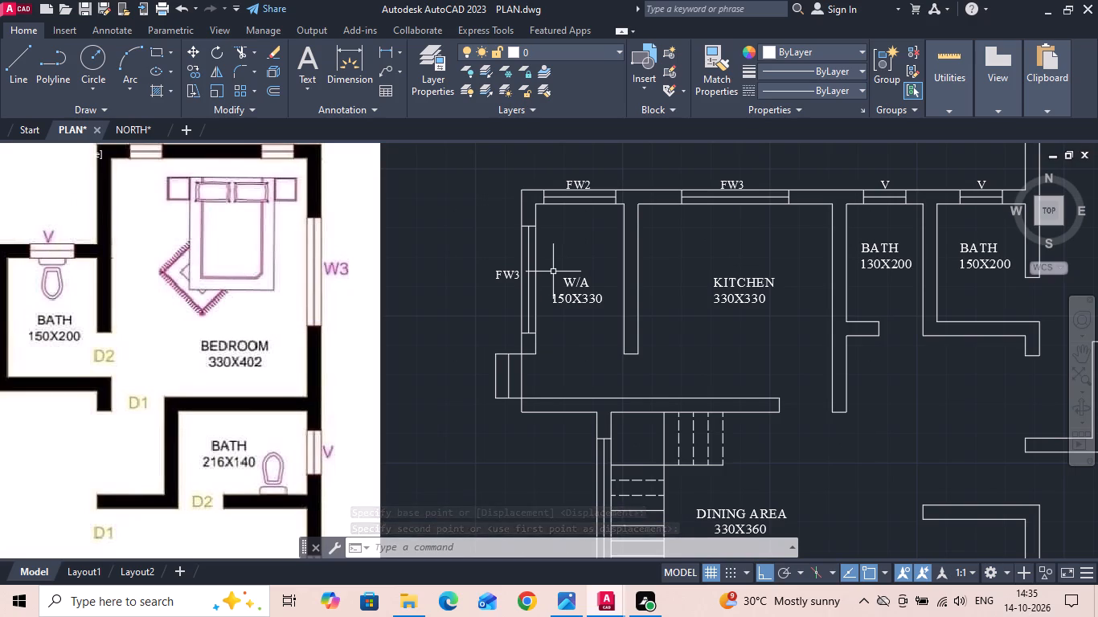
scroll(553, 272, down, 2)
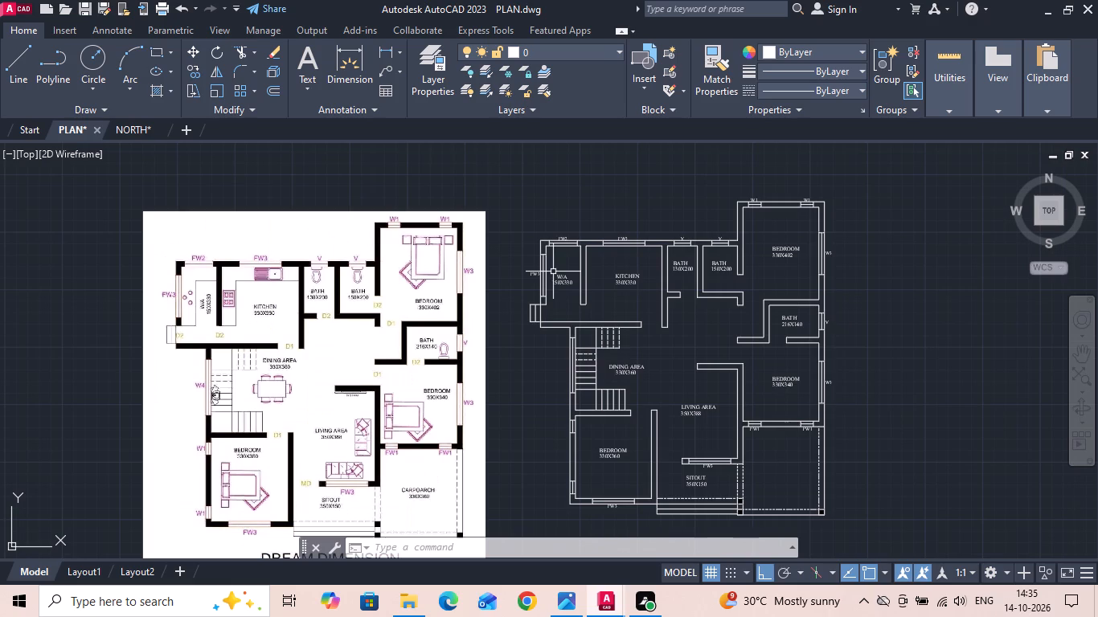
scroll(553, 272, up, 3)
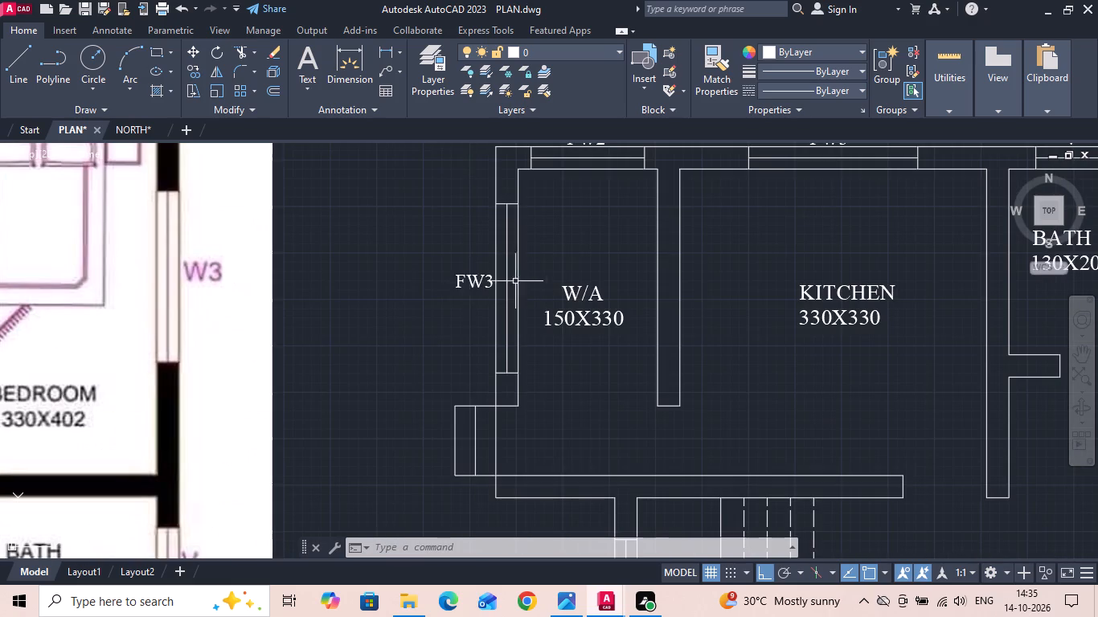
click(467, 280)
right_click(467, 280)
click(509, 307)
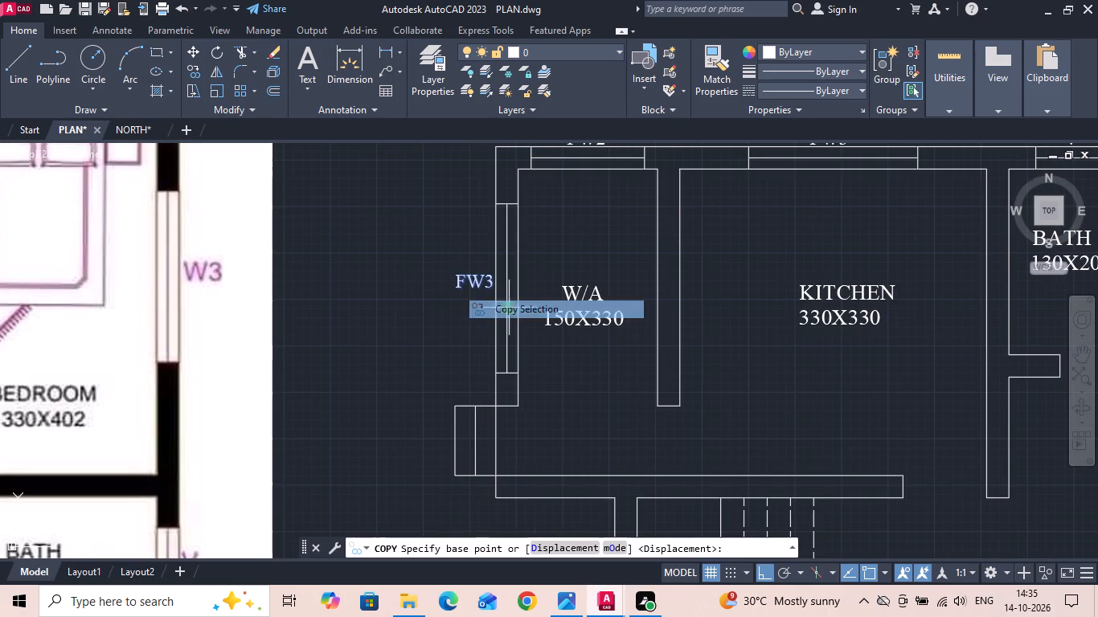
click(497, 205)
scroll(497, 205, down, 3)
scroll(526, 299, up, 2)
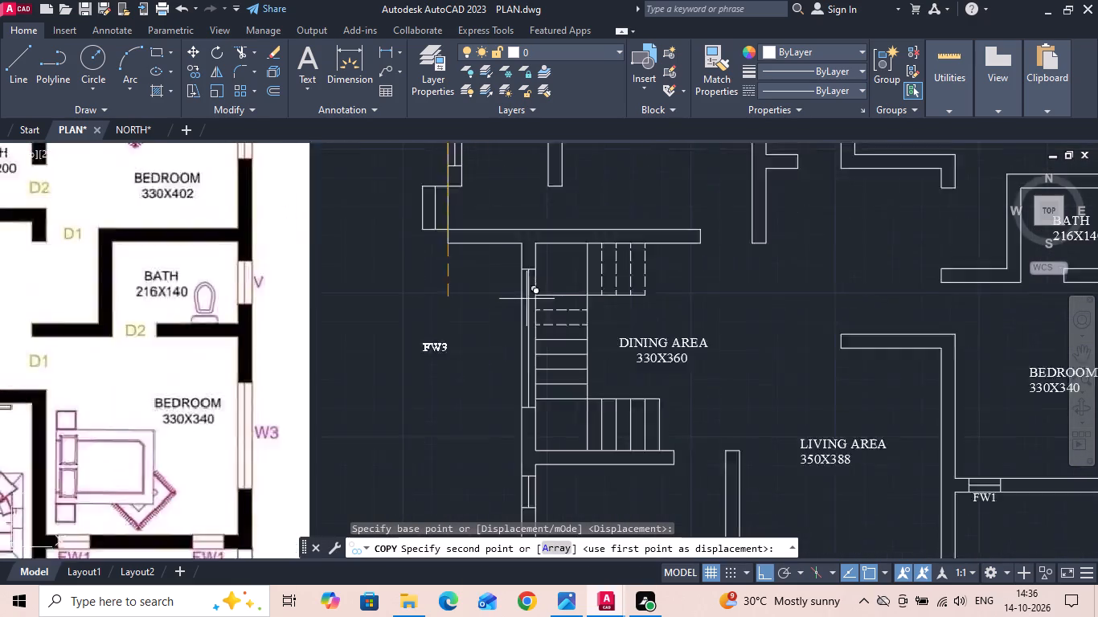
scroll(526, 300, up, 1)
click(518, 249)
scroll(518, 248, down, 3)
scroll(517, 348, up, 1)
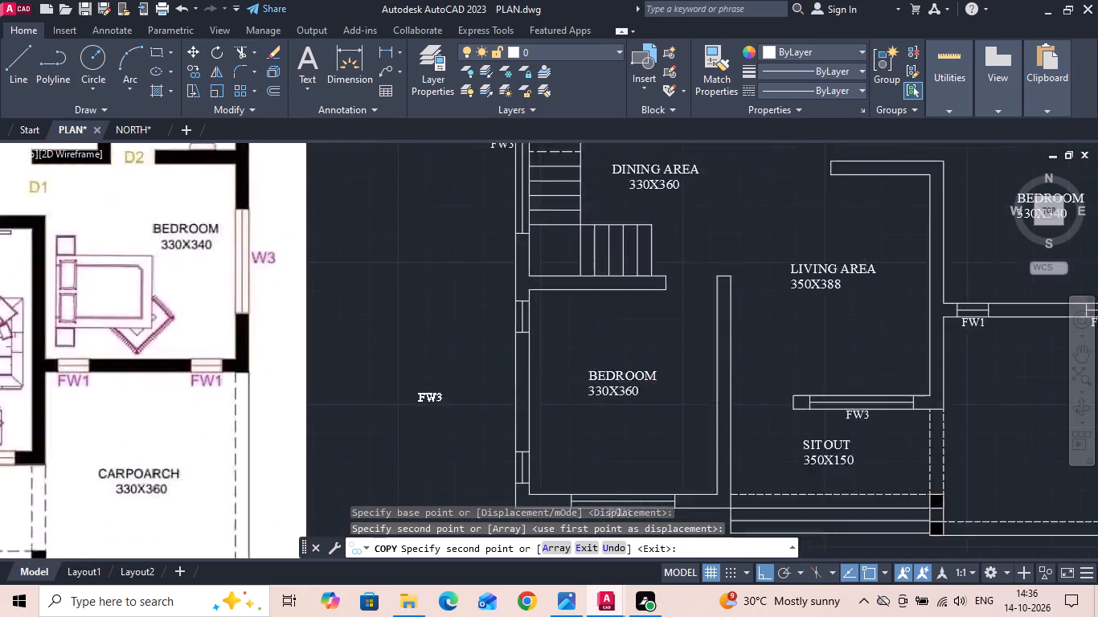
scroll(517, 349, up, 2)
click(515, 270)
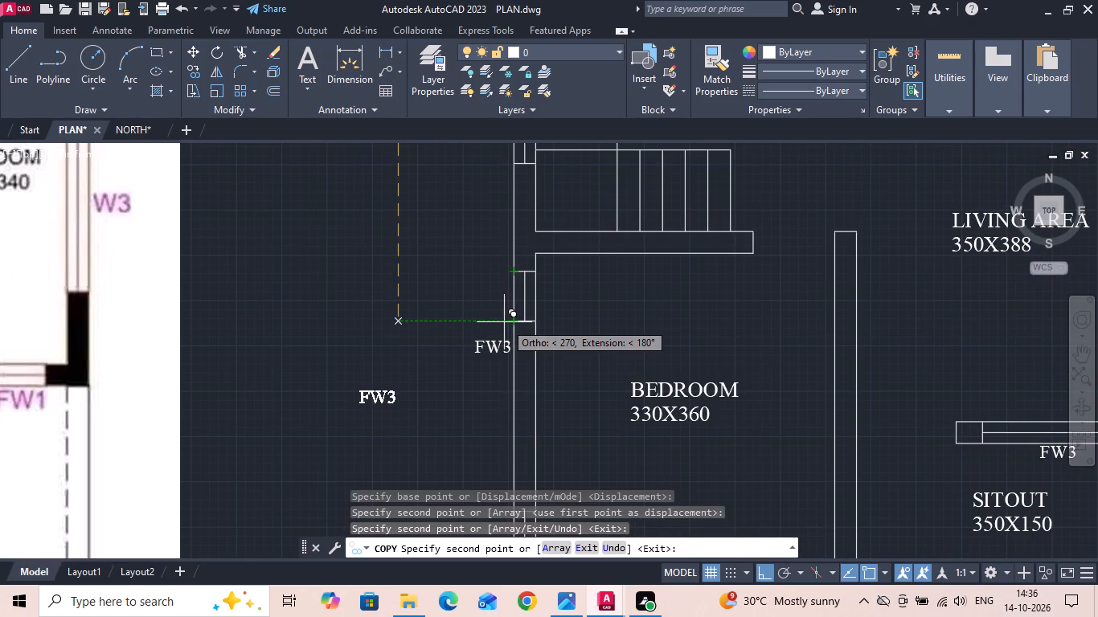
key(Escape)
Change the FW3 label beside the staircase window at DINING AREA to W4.
scroll(449, 358, down, 2)
scroll(459, 238, up, 2)
scroll(466, 244, down, 3)
scroll(490, 260, up, 3)
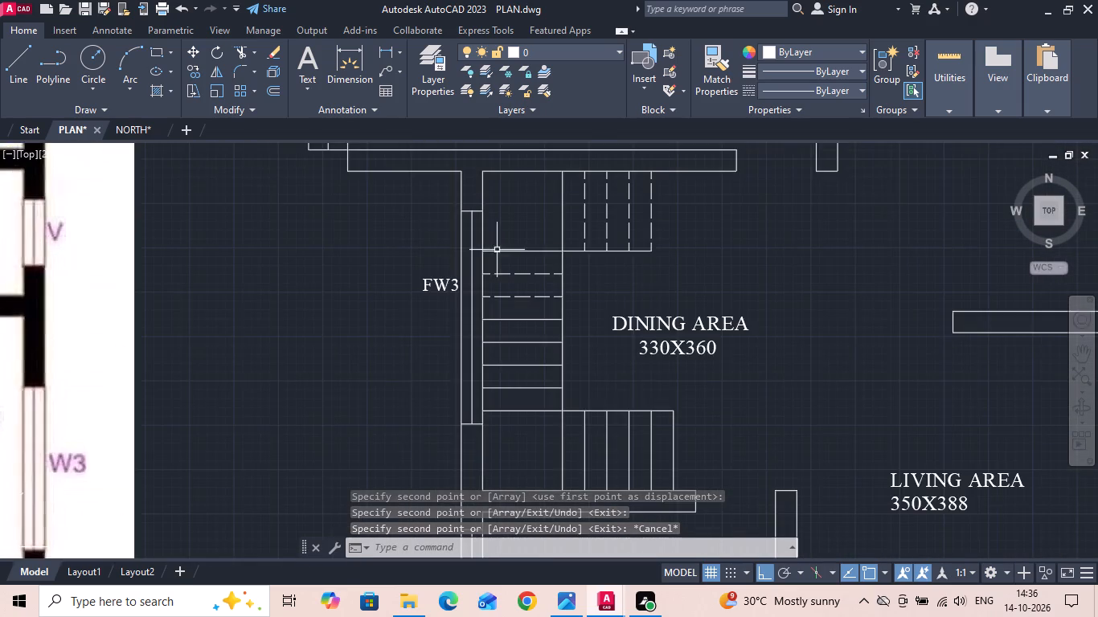
scroll(464, 276, up, 1)
click(443, 286)
double_click(443, 286)
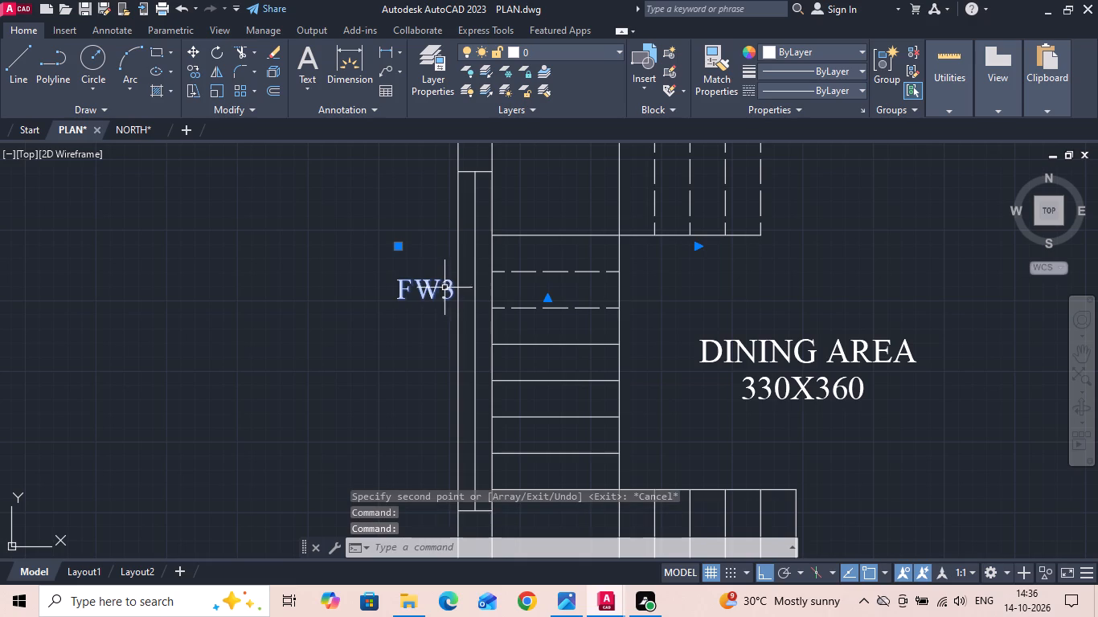
click(414, 290)
click(418, 283)
double_click(418, 282)
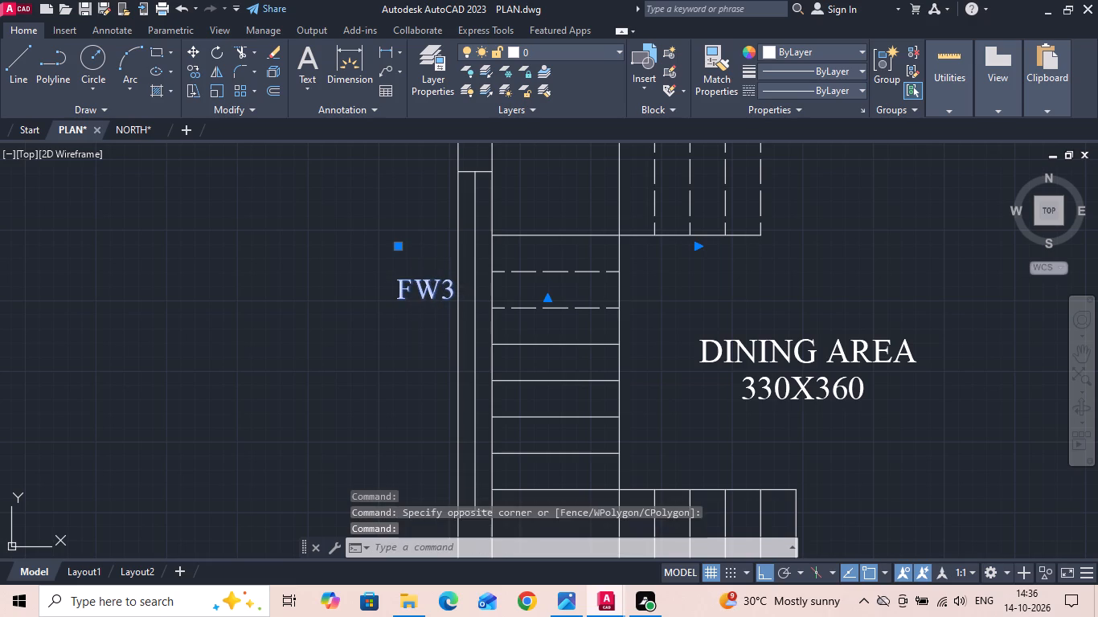
key(BackSpace)
click(438, 287)
key(BackSpace)
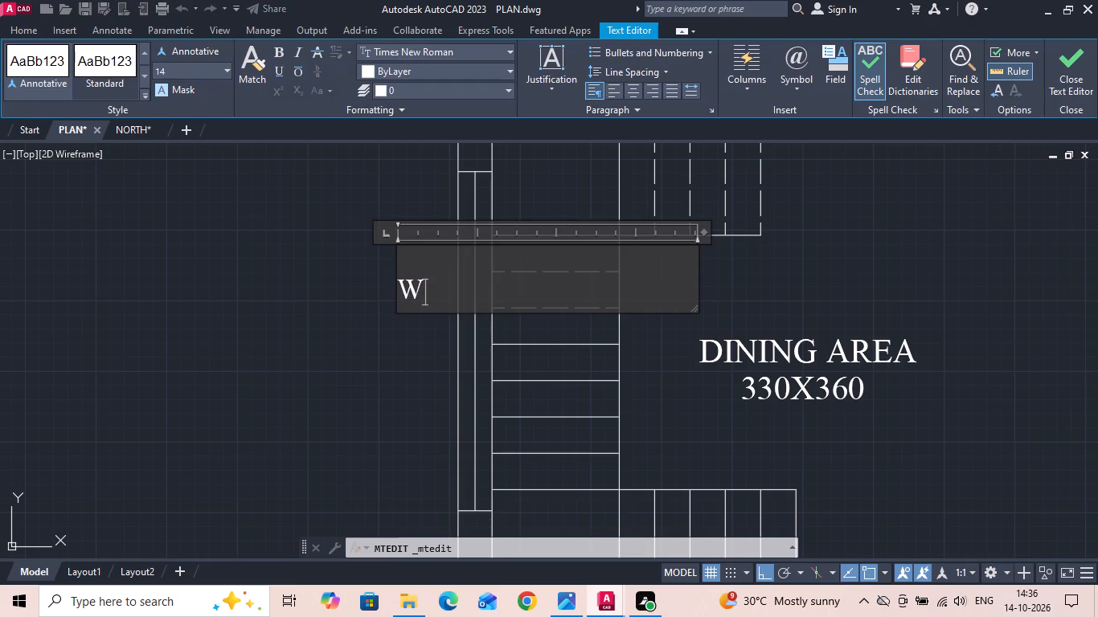
key(4)
click(403, 341)
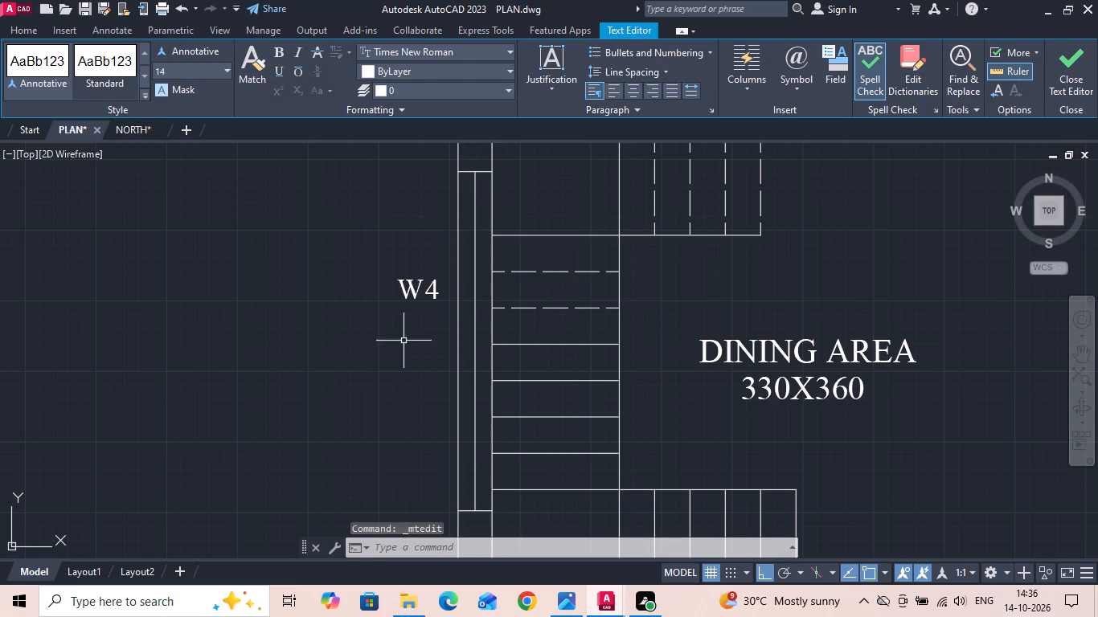
Move the W4 label straight down by about 26 units along the staircase window.
click(429, 310)
click(406, 272)
right_click(405, 270)
click(423, 299)
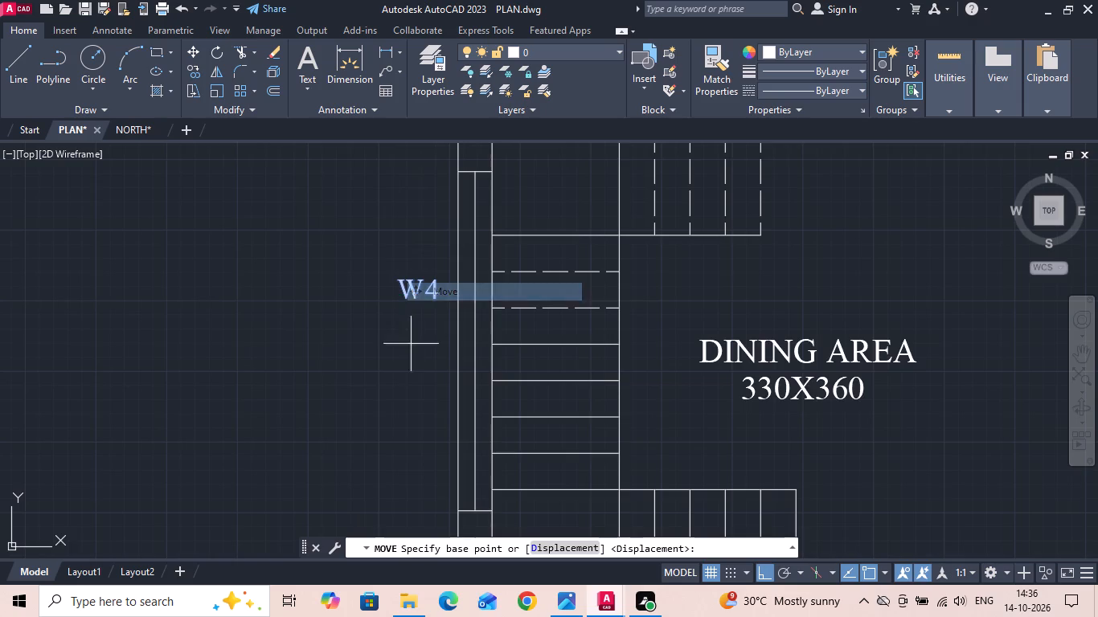
middle_drag(407, 363, 428, 320)
drag(424, 334, 425, 349)
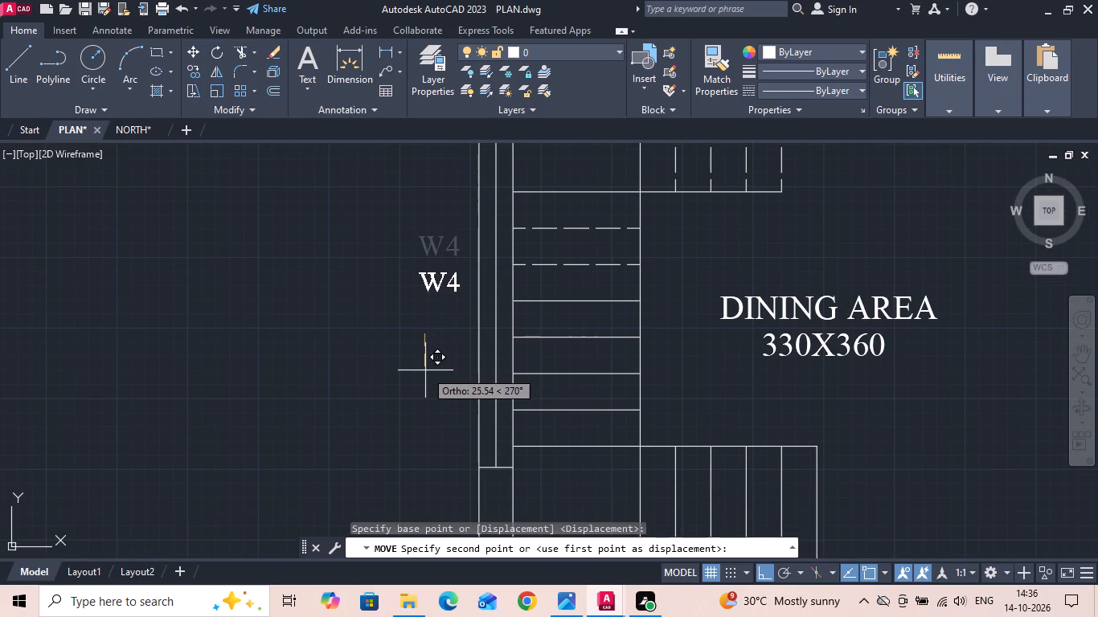
click(425, 371)
Move the W4 label horizontally closer to the staircase window wall.
scroll(425, 382, down, 1)
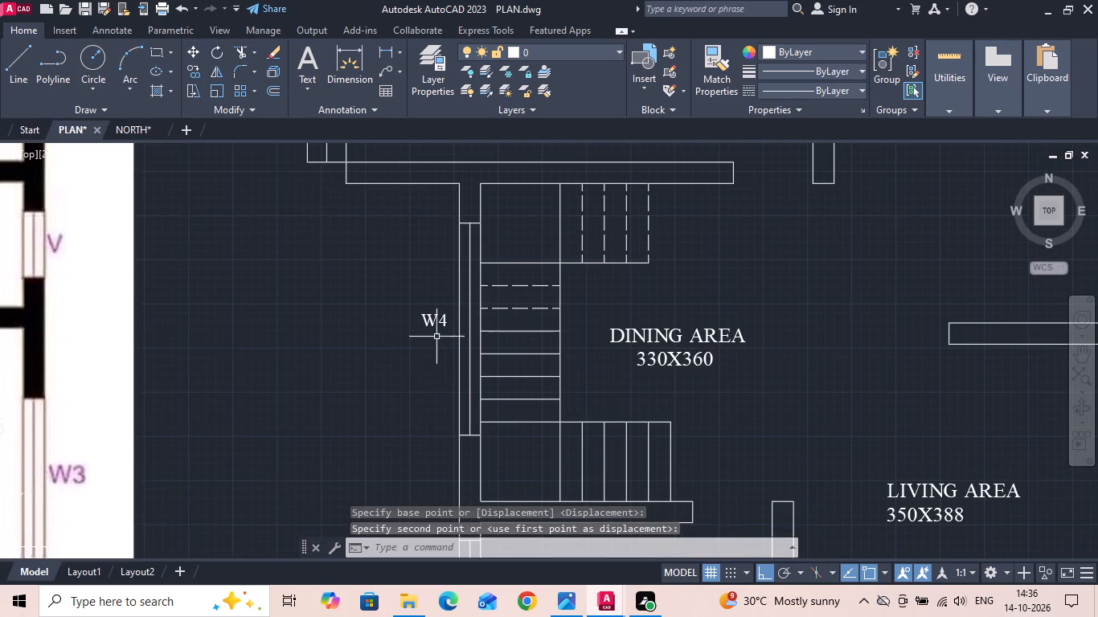
scroll(437, 317, up, 1)
click(437, 316)
right_click(409, 327)
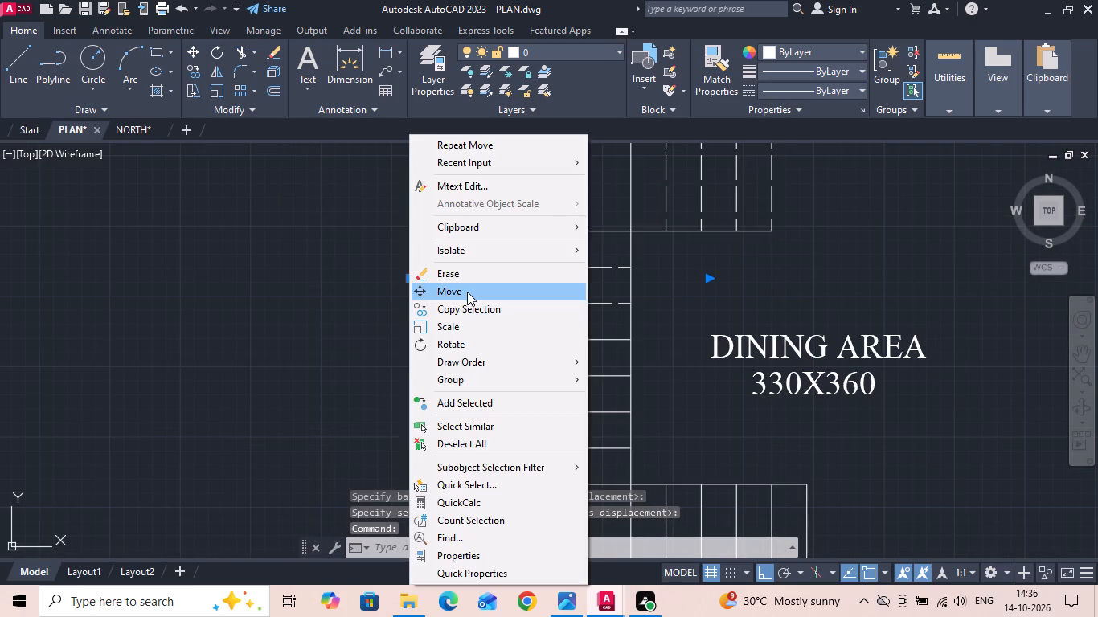
click(467, 292)
scroll(447, 343, up, 3)
click(407, 382)
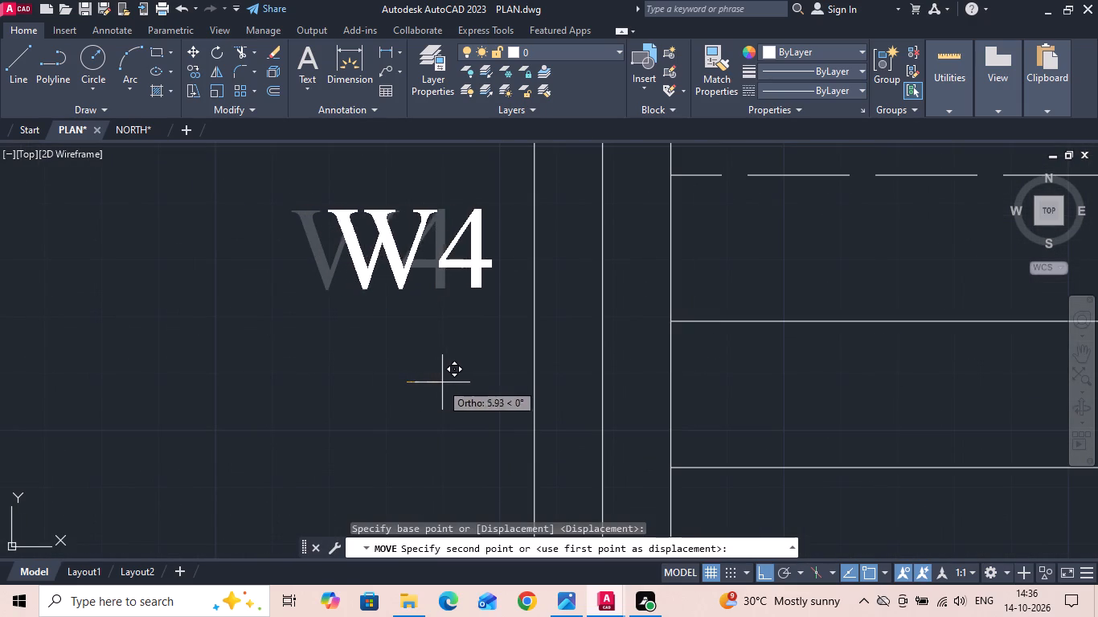
click(459, 383)
Move the W4 label slightly further down to the middle of the staircase window.
drag(463, 332, 423, 255)
click(395, 210)
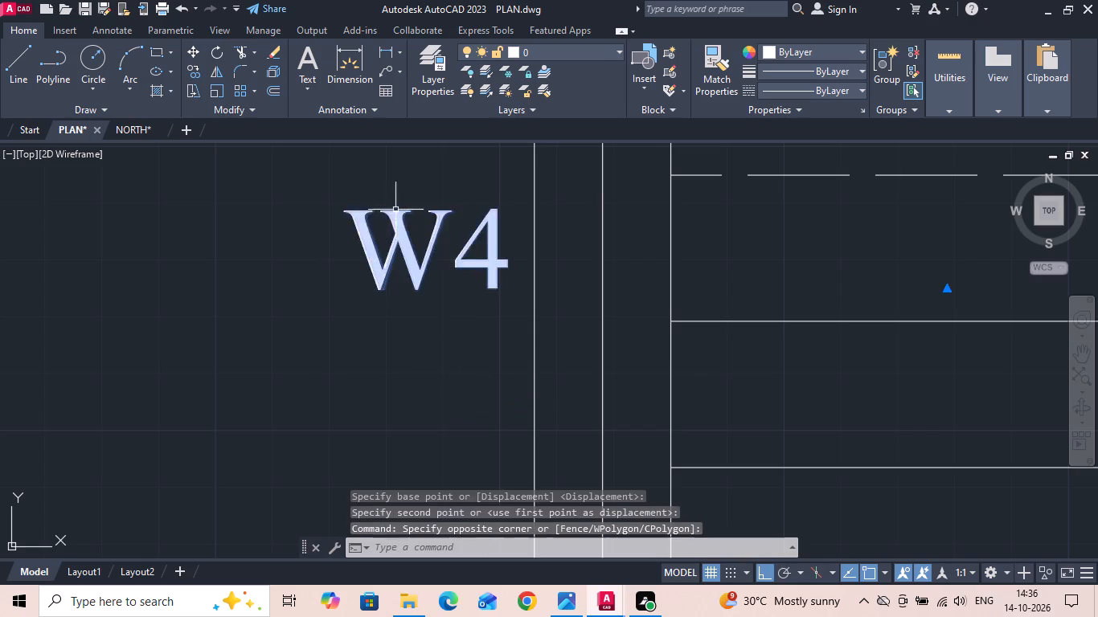
scroll(395, 209, down, 1)
right_click(392, 220)
click(417, 284)
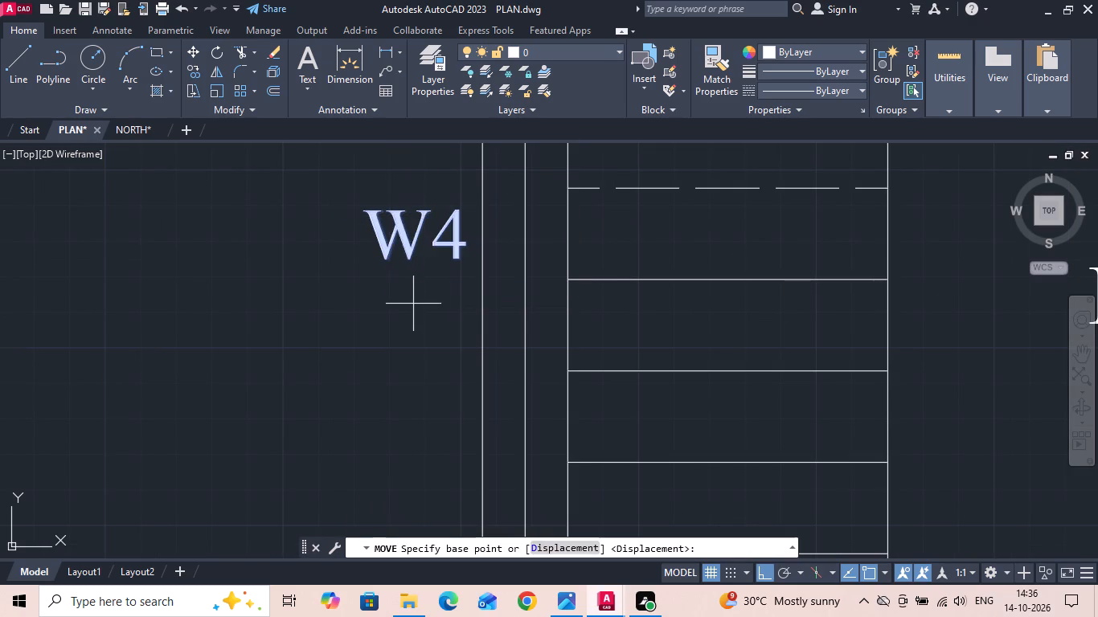
click(413, 304)
click(408, 341)
scroll(413, 290, down, 6)
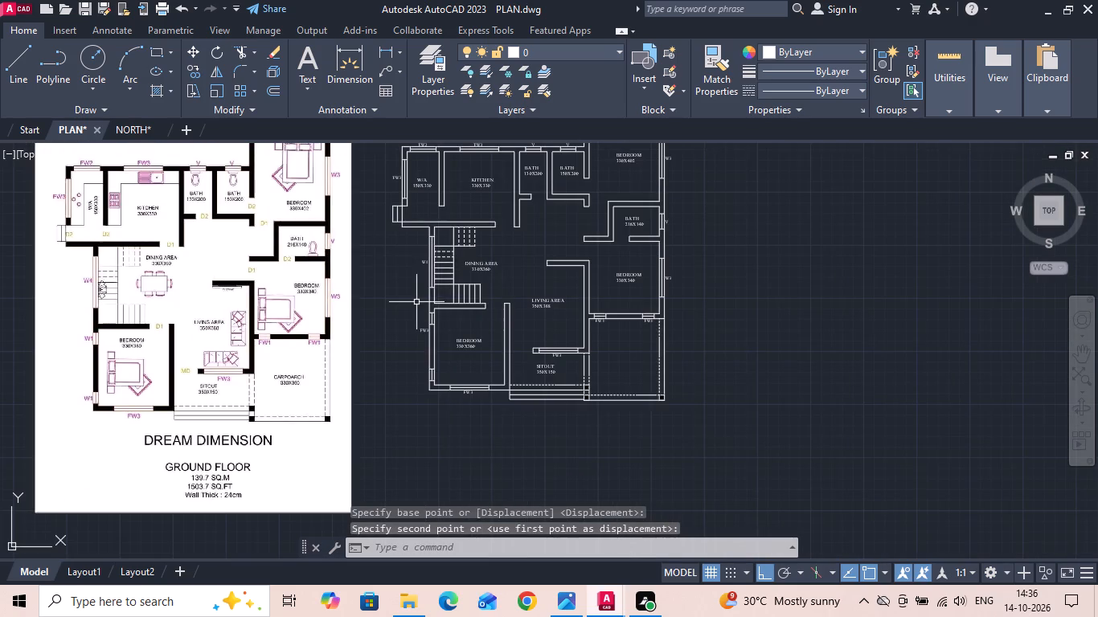
Move the FW3 label straight up beside the upper window in the outer wall of BEDROOM 330X360.
scroll(429, 317, up, 4)
click(406, 374)
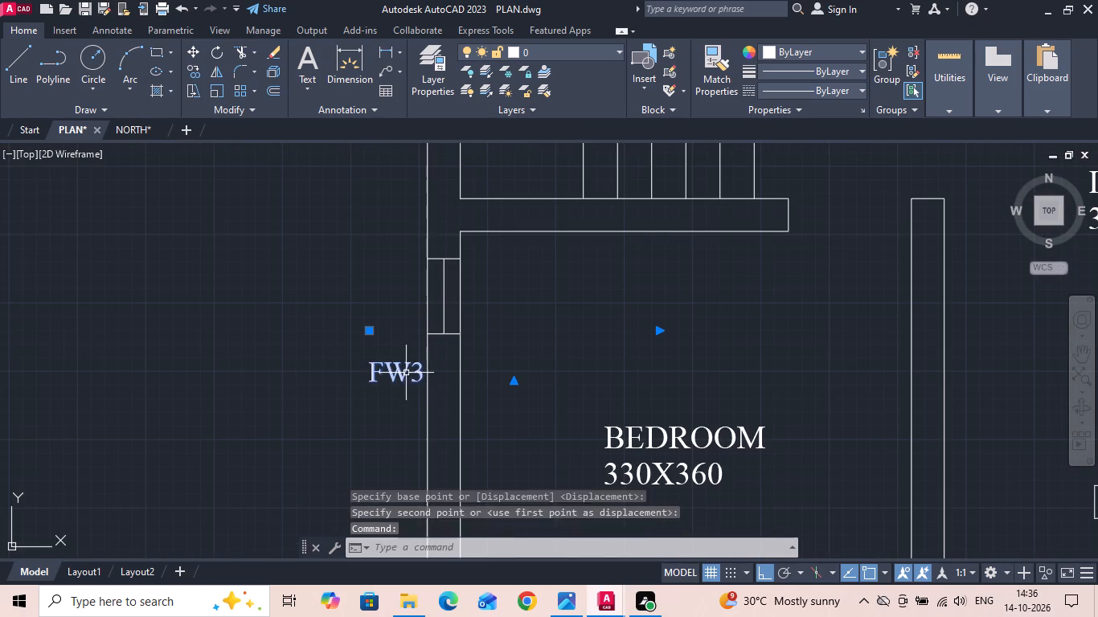
right_click(406, 373)
click(466, 291)
click(599, 310)
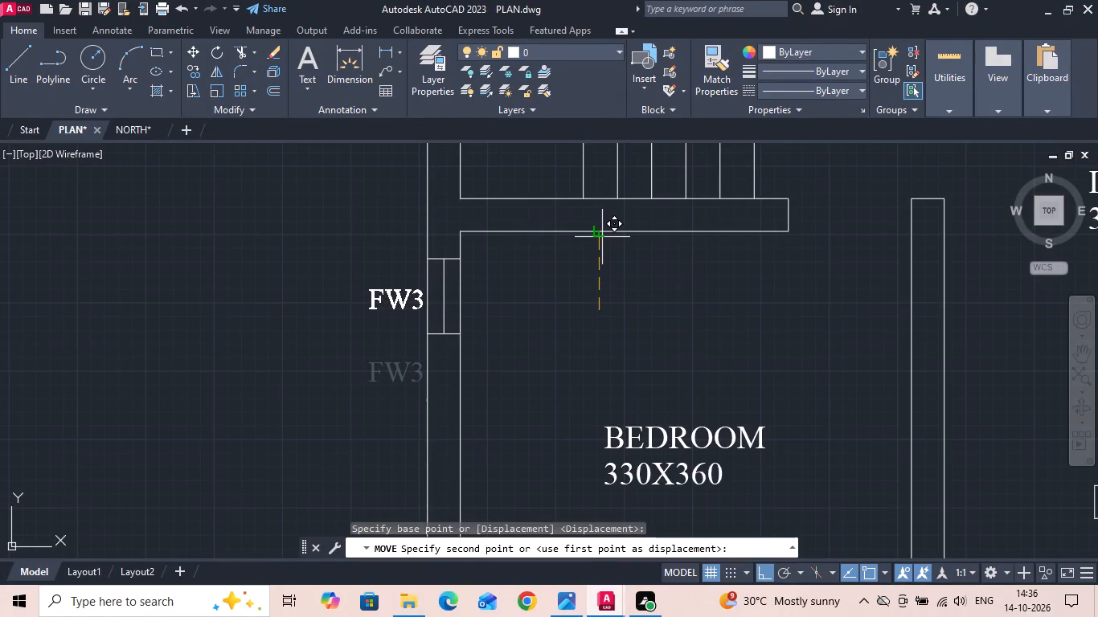
click(602, 237)
Change the FW3 label beside the upper outer-wall window of BEDROOM 330X360 to W1.
scroll(408, 279, up, 2)
double_click(383, 319)
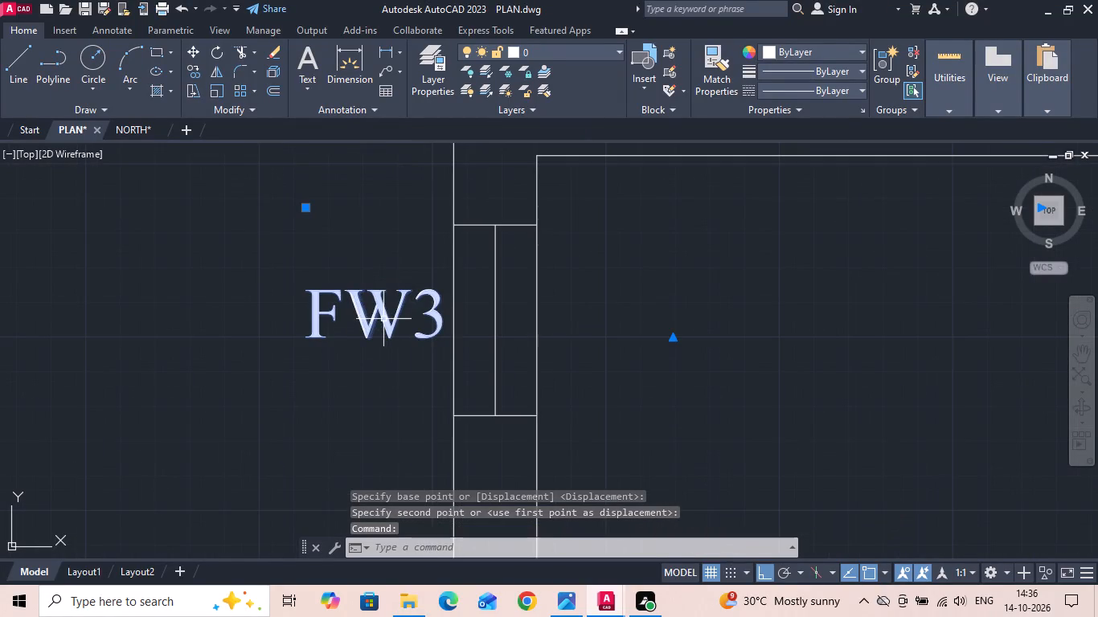
click(350, 318)
key(BackSpace)
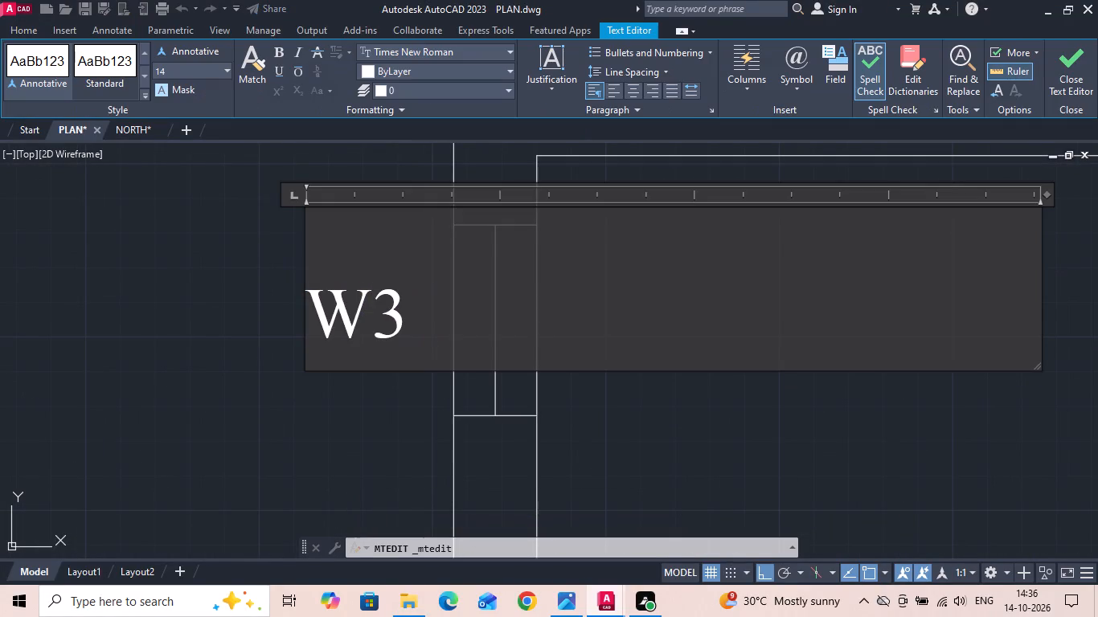
click(401, 319)
key(BackSpace)
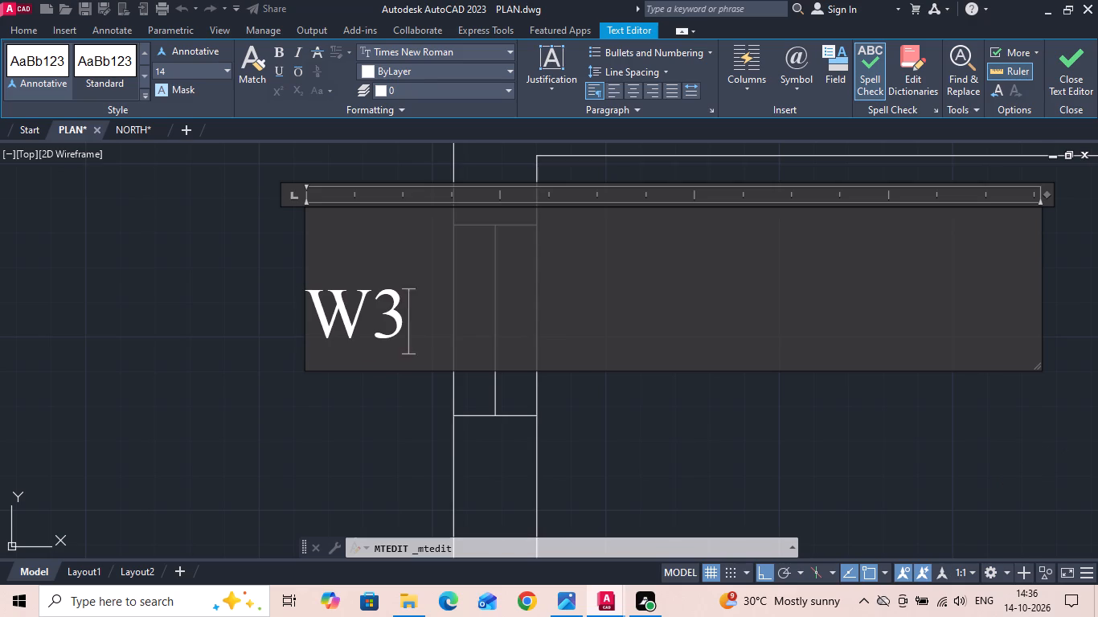
key(1)
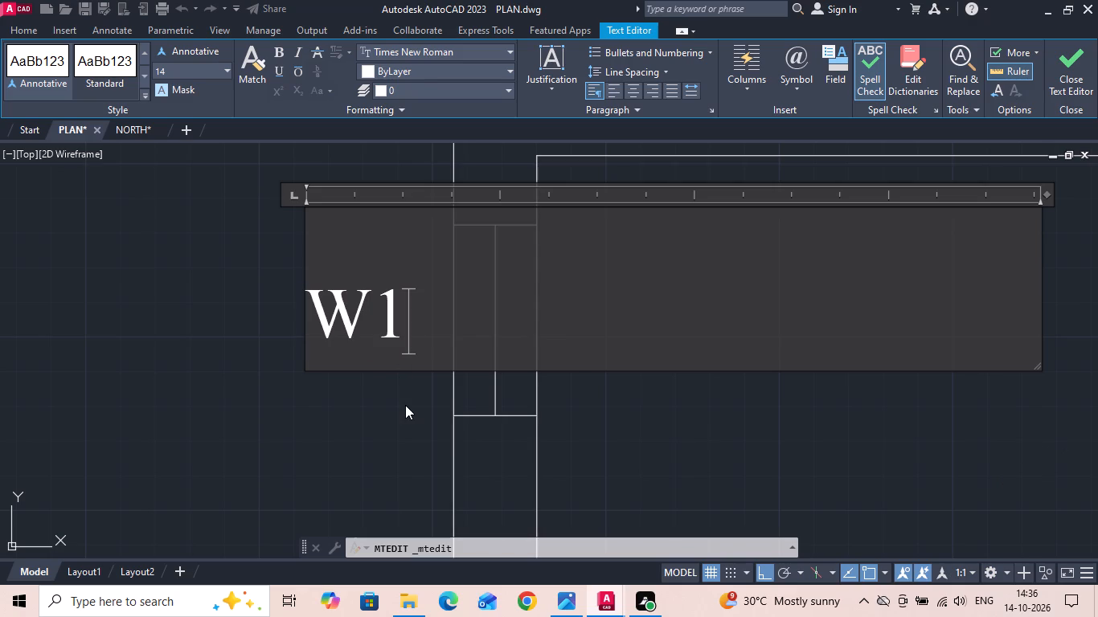
click(409, 411)
Move the W1 label horizontally closer to the bedroom's upper outer-wall window.
drag(422, 379, 417, 367)
click(372, 292)
right_click(371, 291)
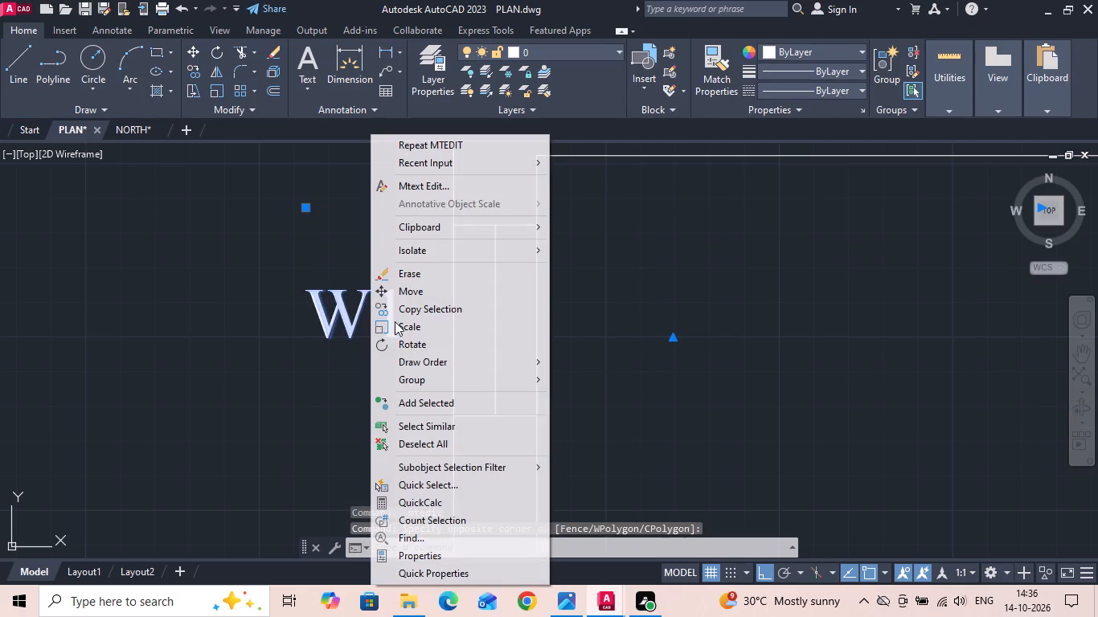
click(412, 296)
click(809, 331)
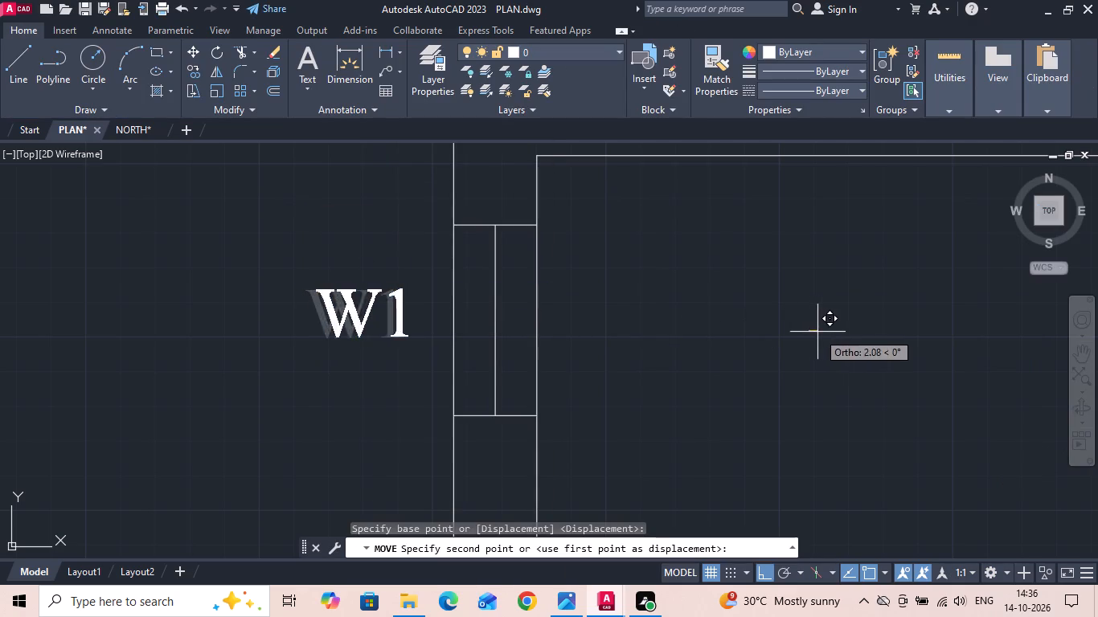
click(850, 340)
Move the W1 label slightly down to the middle of the bedroom's upper outer-wall window.
drag(450, 357, 438, 340)
click(403, 284)
right_click(402, 282)
click(493, 295)
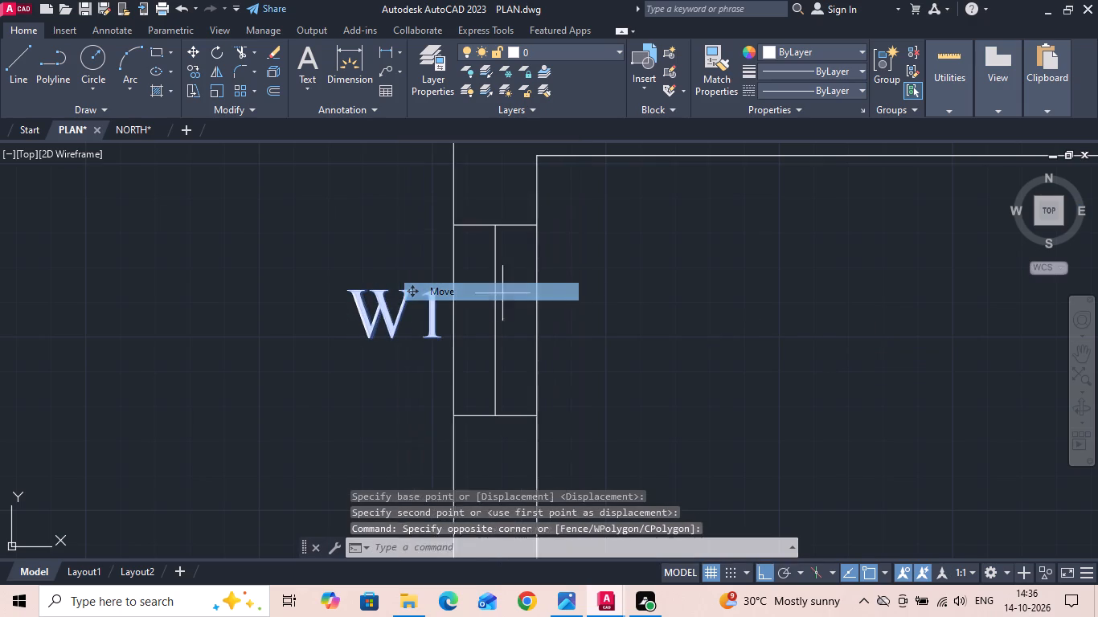
click(663, 281)
click(664, 286)
Copy the W1 label from the upper window's outer corner to the matching corner of the bedroom's lower window.
scroll(544, 253, down, 6)
scroll(535, 279, up, 1)
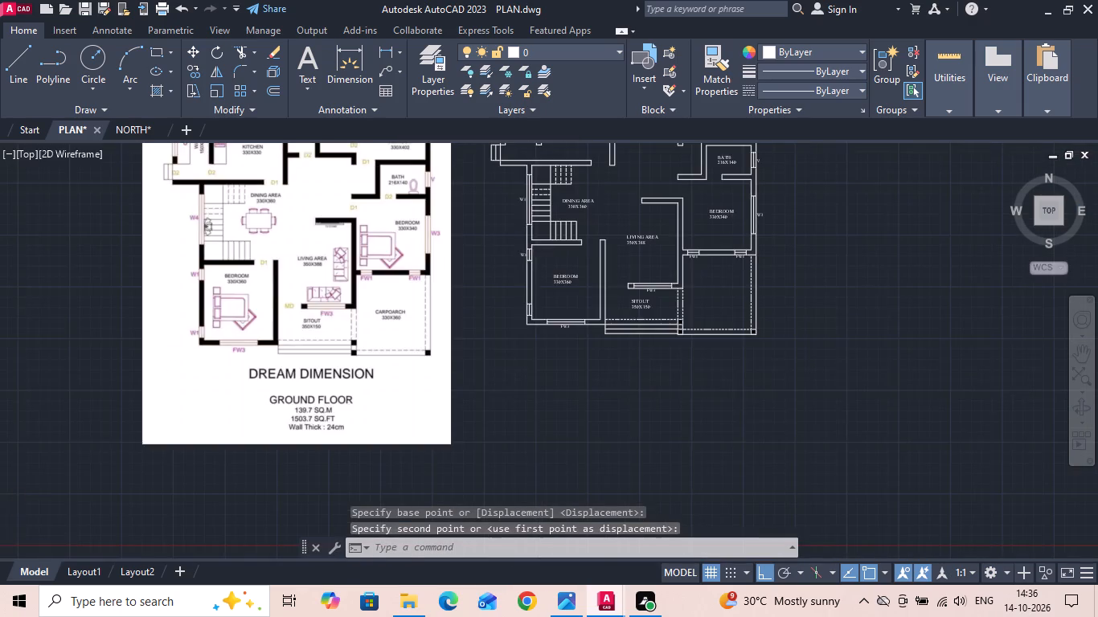
click(514, 237)
right_click(511, 236)
click(551, 307)
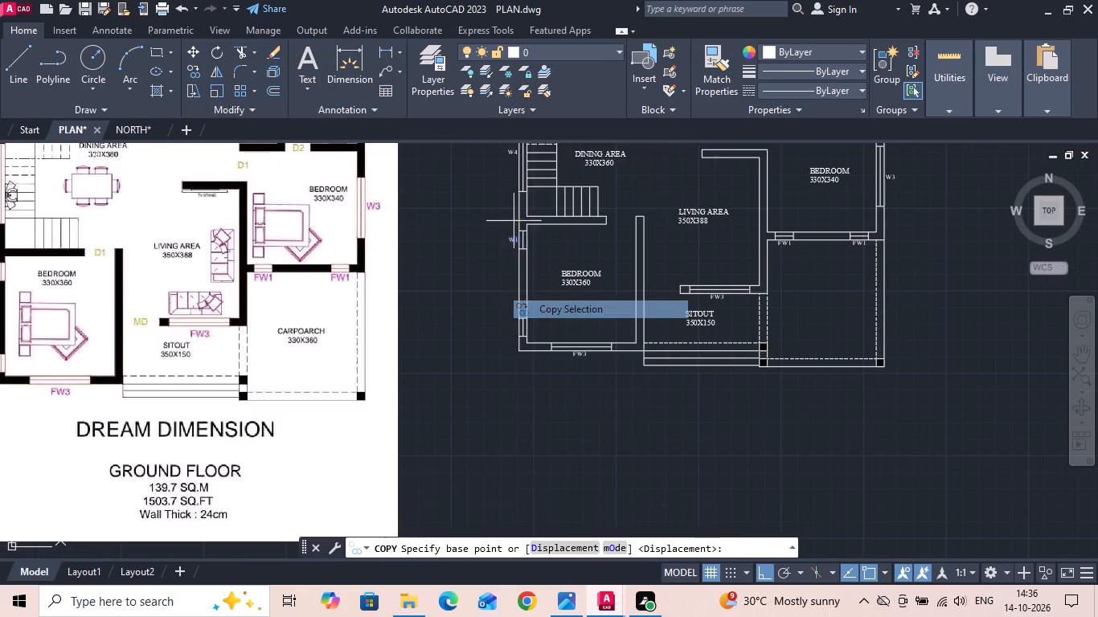
scroll(512, 219, up, 5)
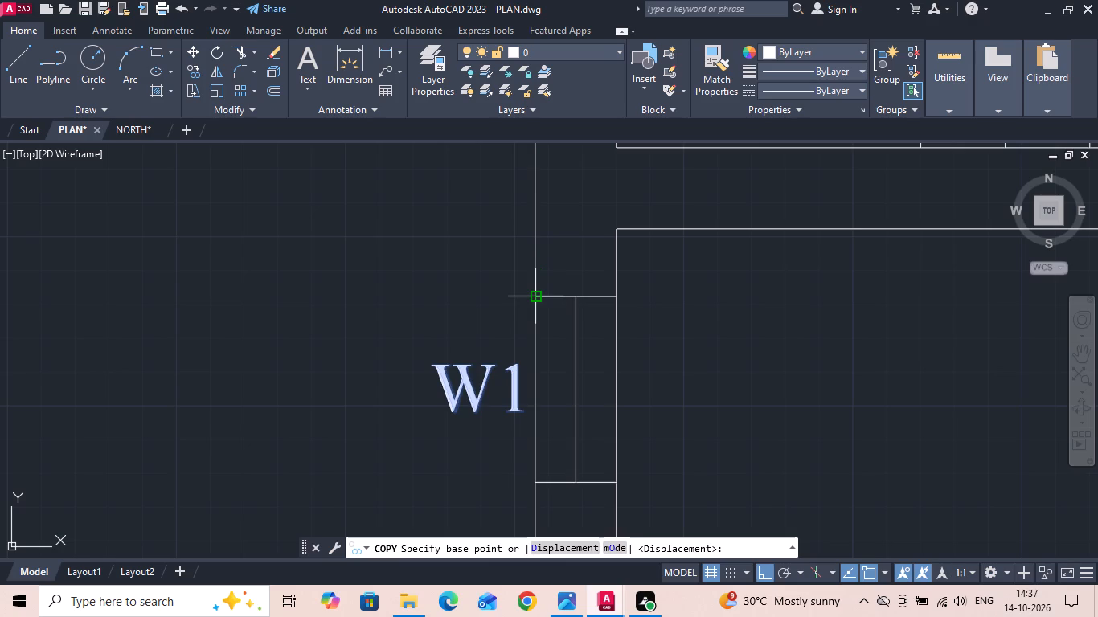
click(533, 293)
scroll(529, 266, down, 3)
middle_drag(526, 407, 505, 307)
scroll(522, 377, up, 3)
click(469, 401)
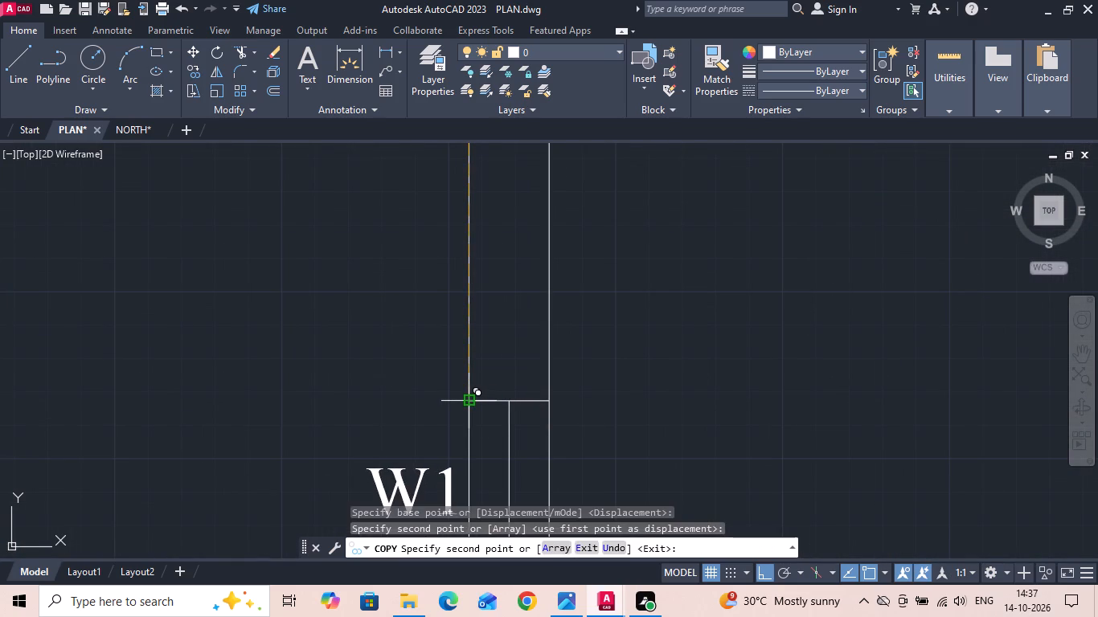
key(Escape)
Save the drawing.
key(ctrl+s)
key(ctrl+s)
key(ctrl+s)
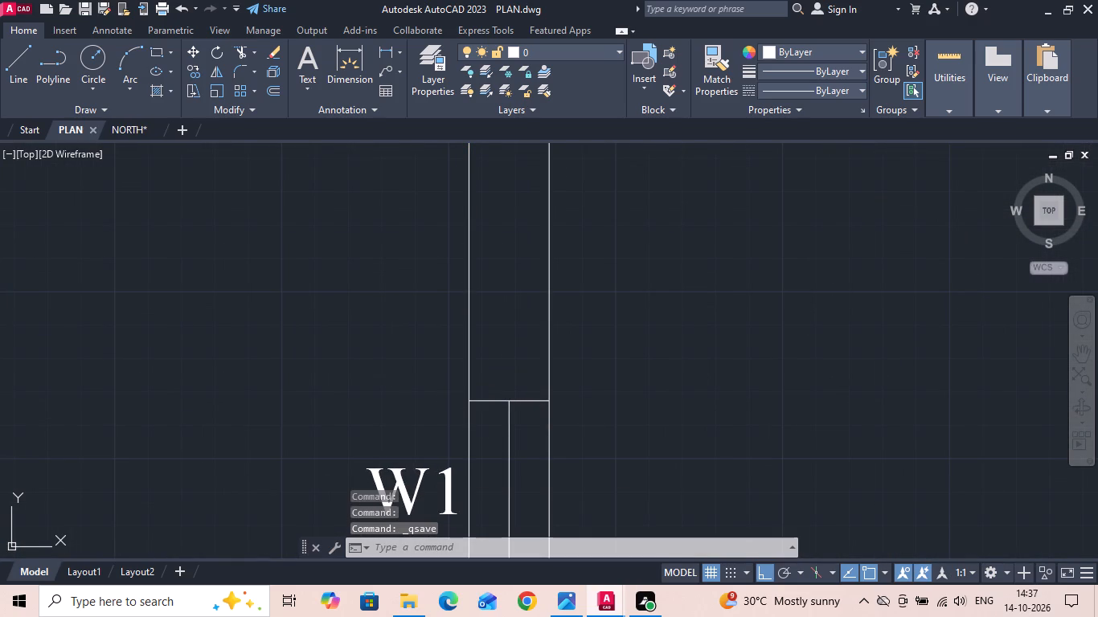
key(ctrl+s)
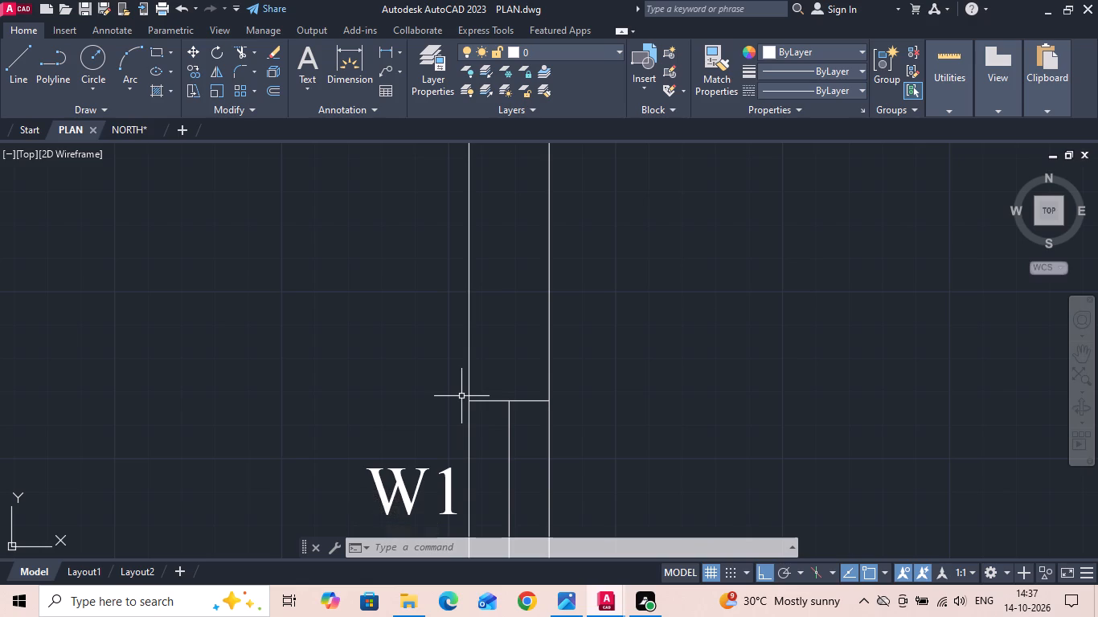
Set the text colour of the FW3 label above SITOUT to magenta and save the text change.
scroll(461, 397, down, 1)
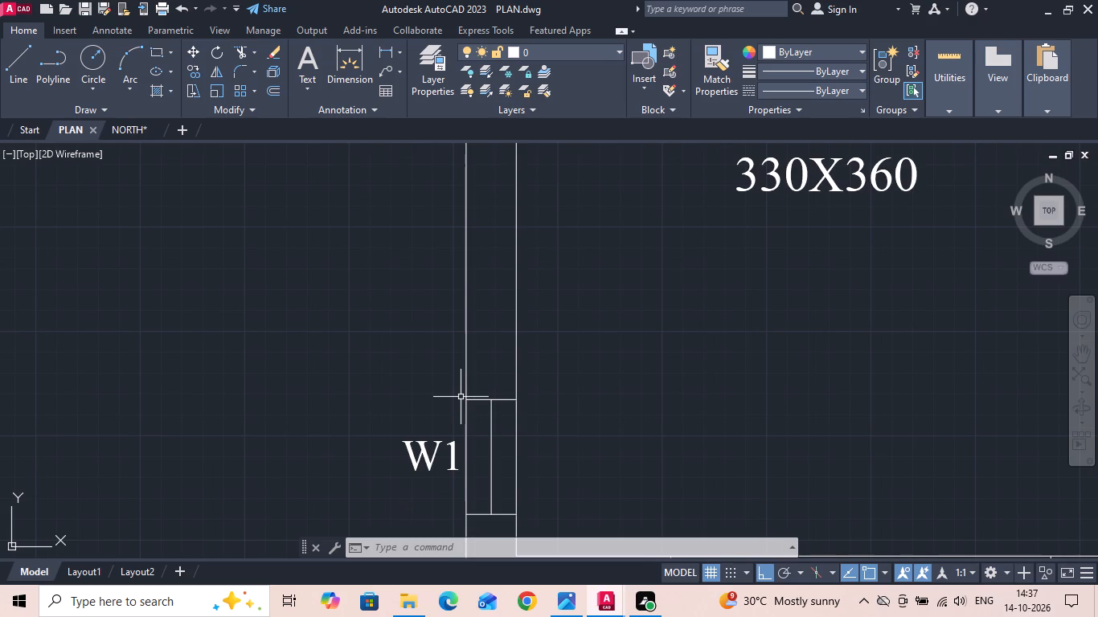
scroll(461, 397, down, 1)
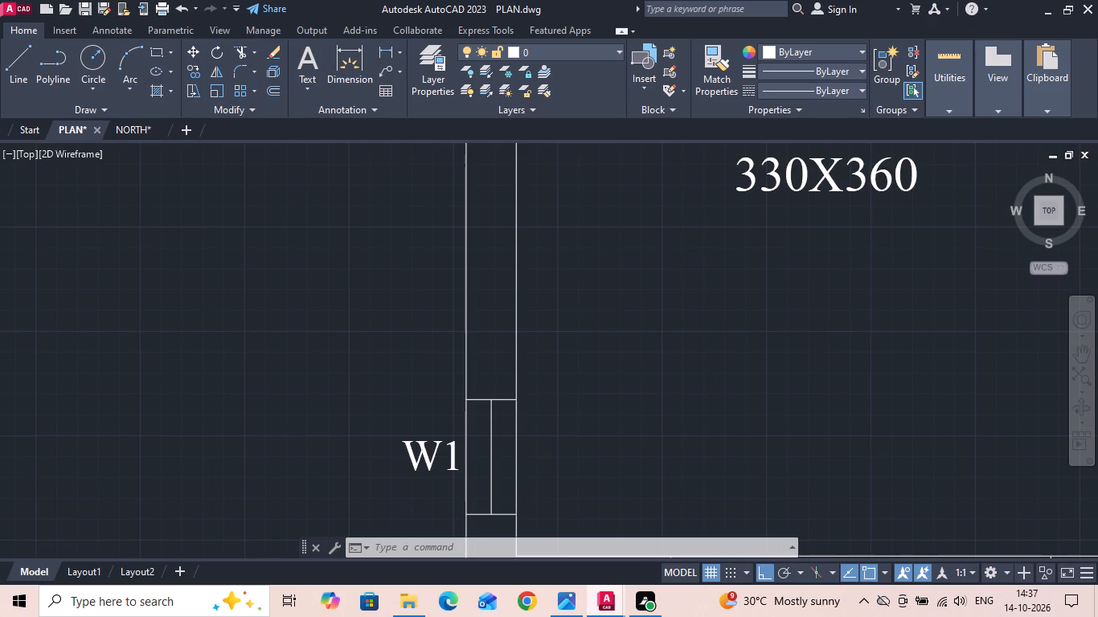
scroll(461, 397, down, 1)
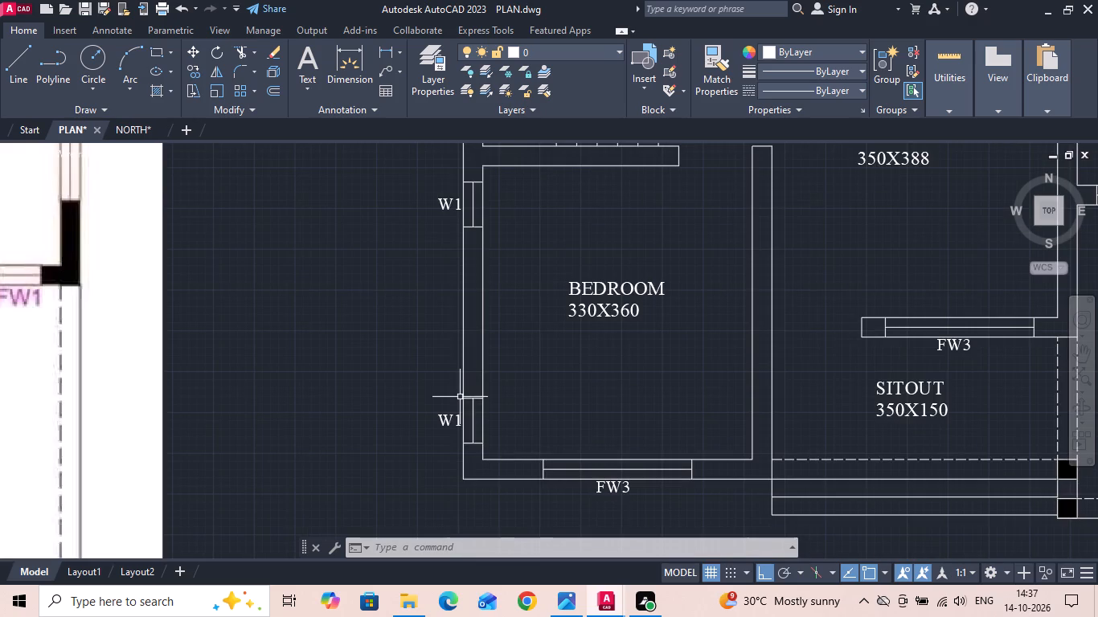
scroll(460, 397, down, 1)
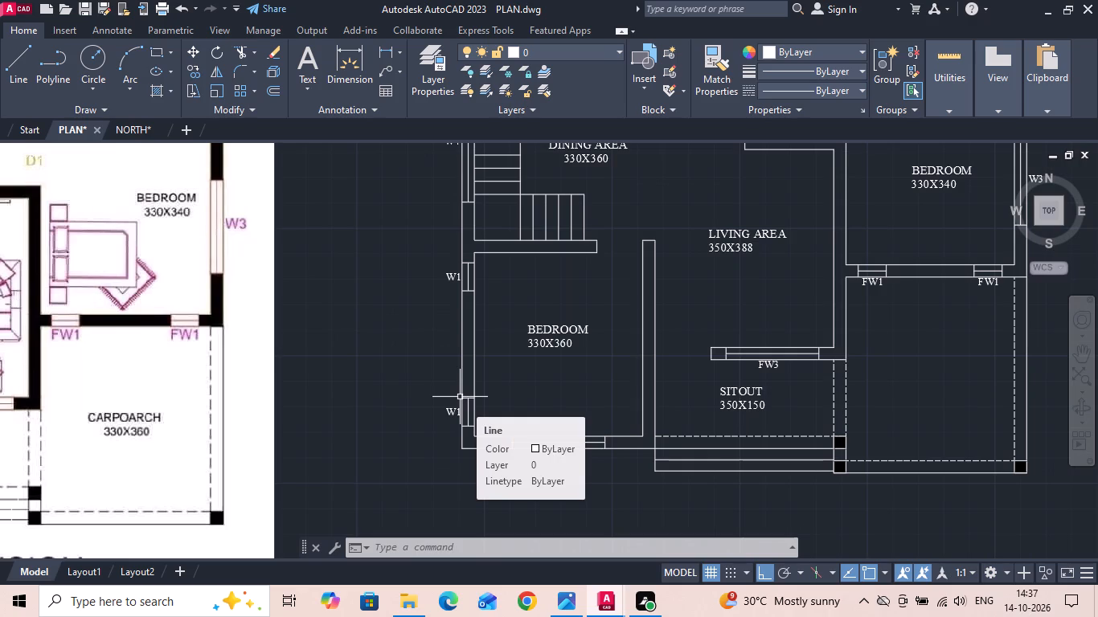
scroll(460, 397, down, 1)
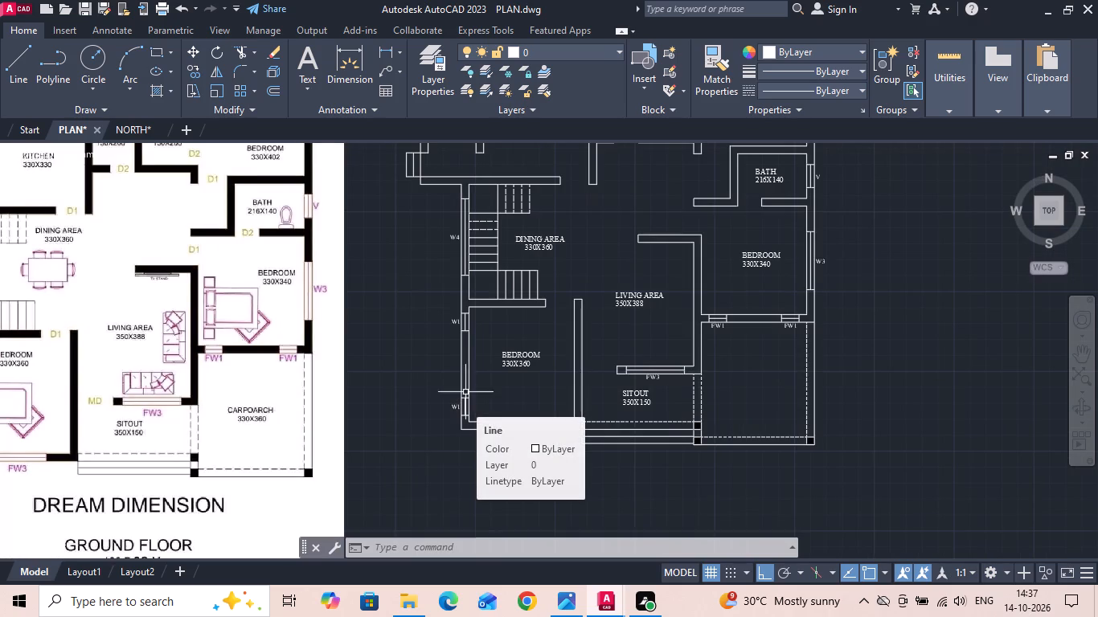
middle_drag(511, 360, 553, 403)
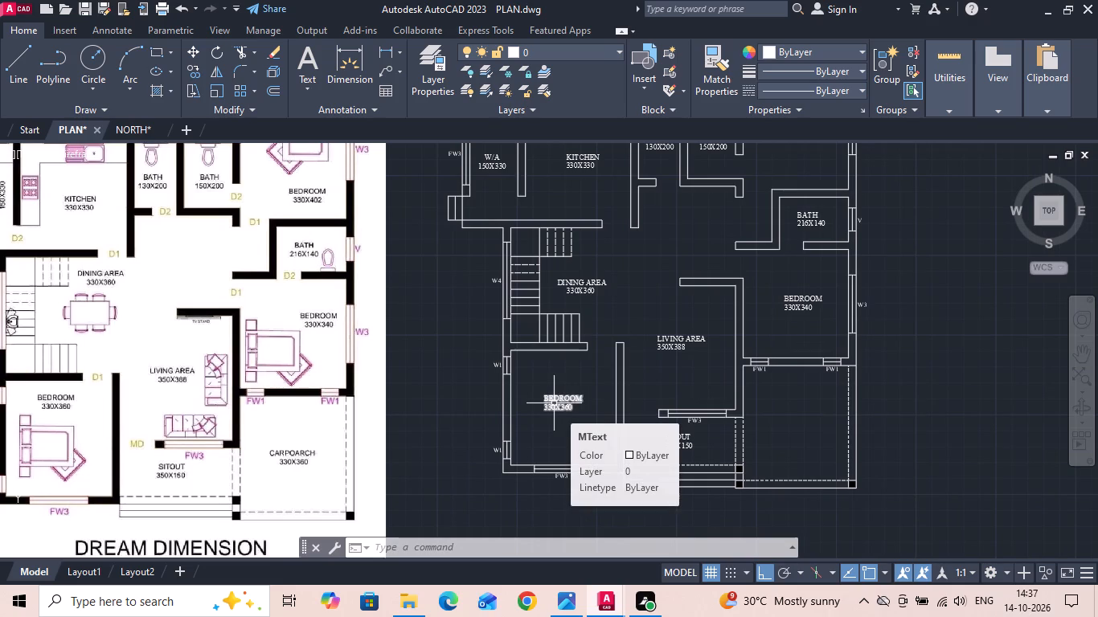
scroll(703, 442, up, 3)
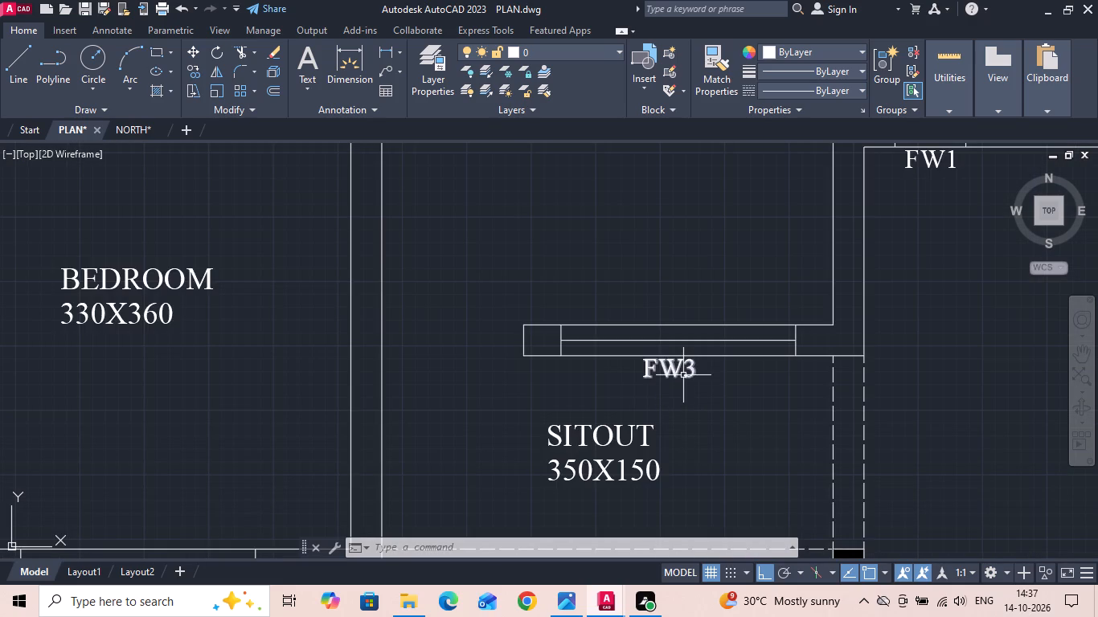
double_click(683, 374)
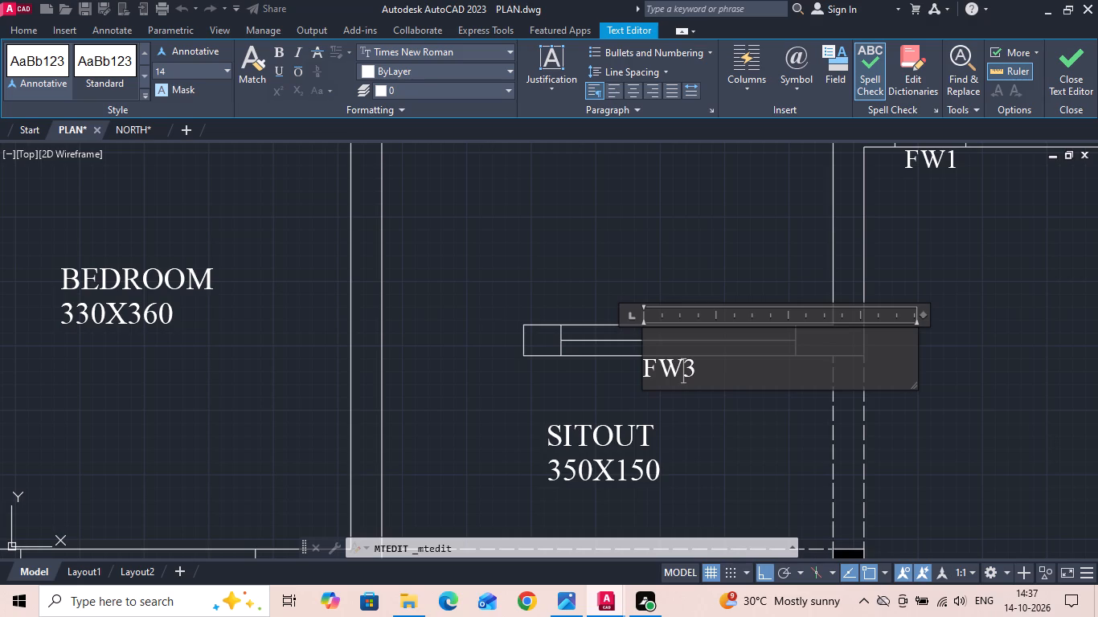
key(ctrl+a)
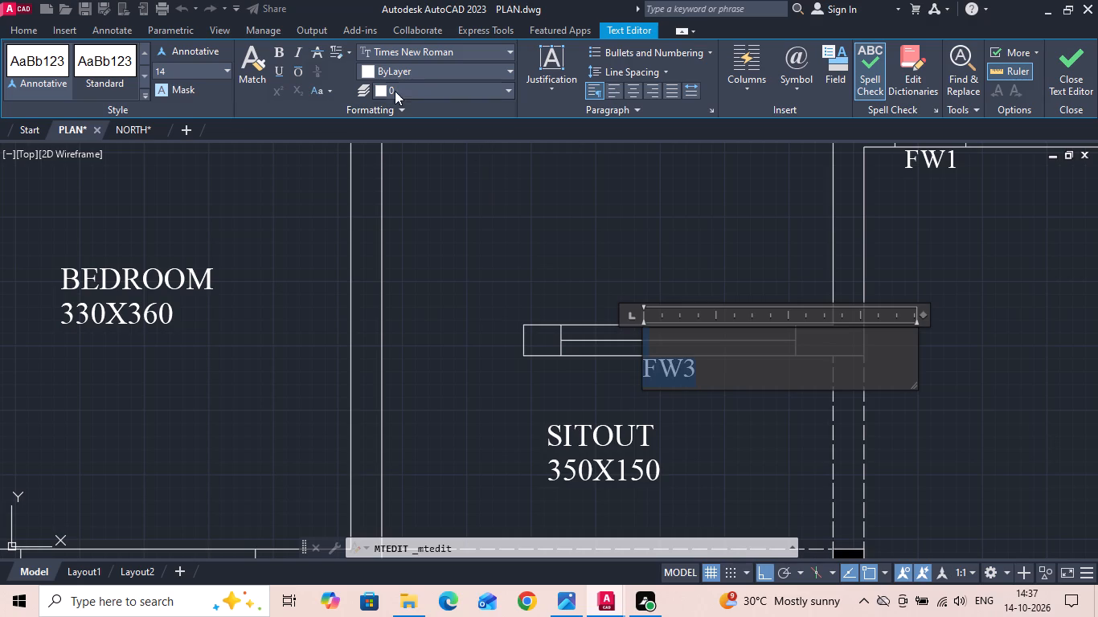
click(370, 71)
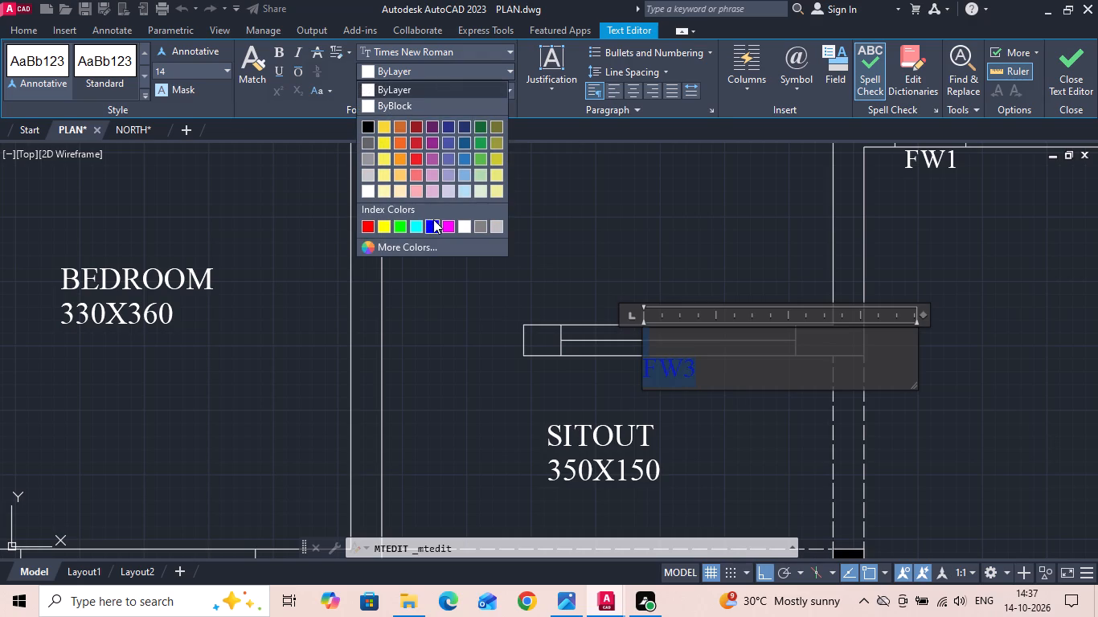
click(452, 232)
key(Escape)
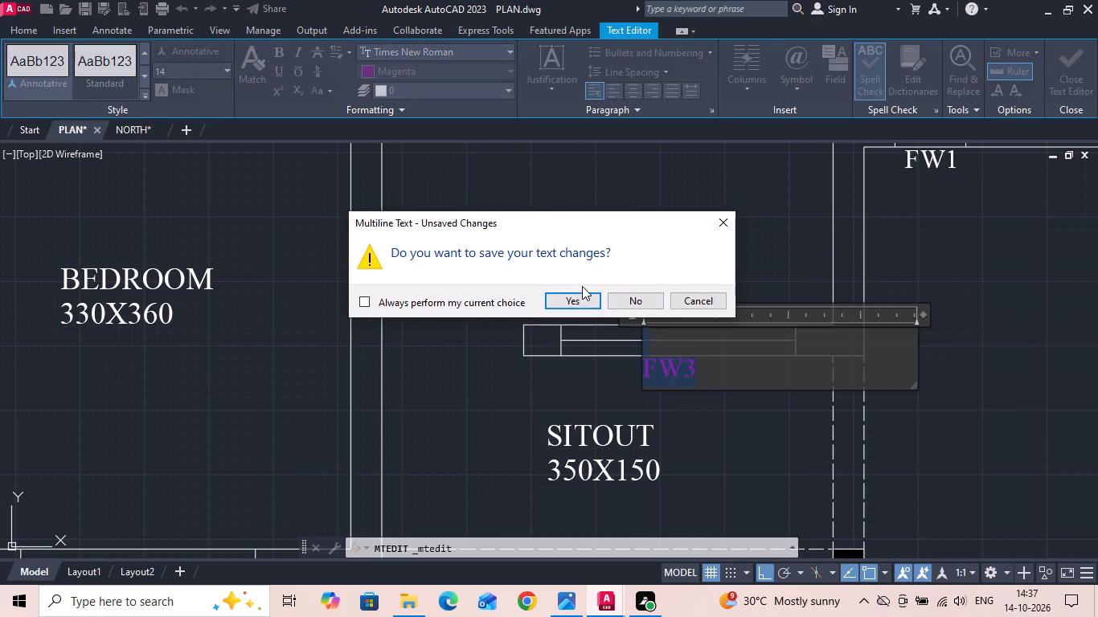
click(581, 298)
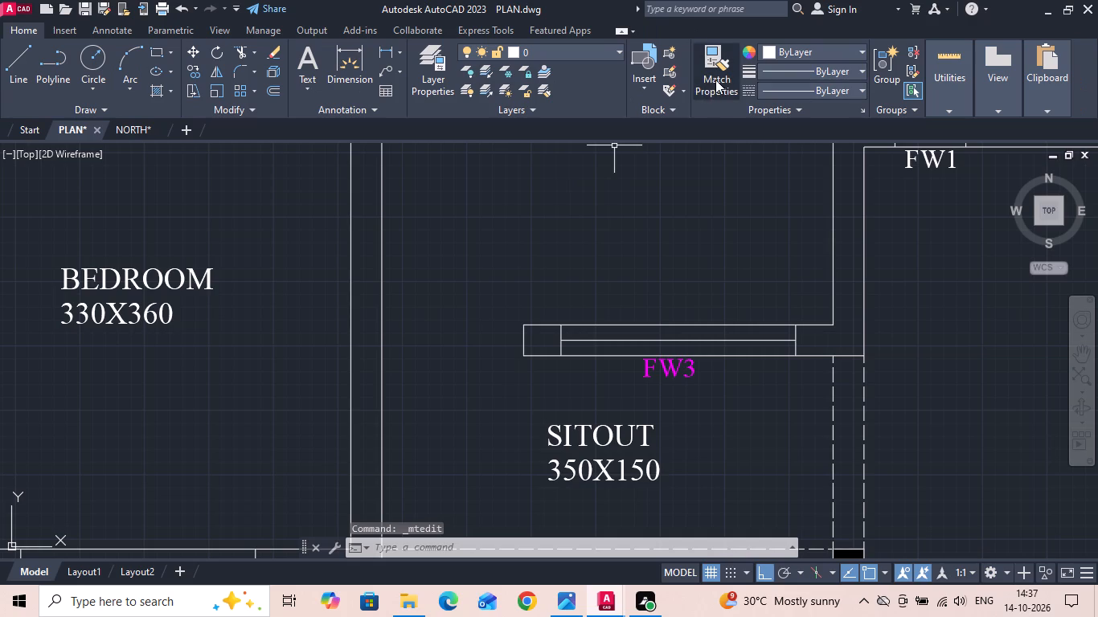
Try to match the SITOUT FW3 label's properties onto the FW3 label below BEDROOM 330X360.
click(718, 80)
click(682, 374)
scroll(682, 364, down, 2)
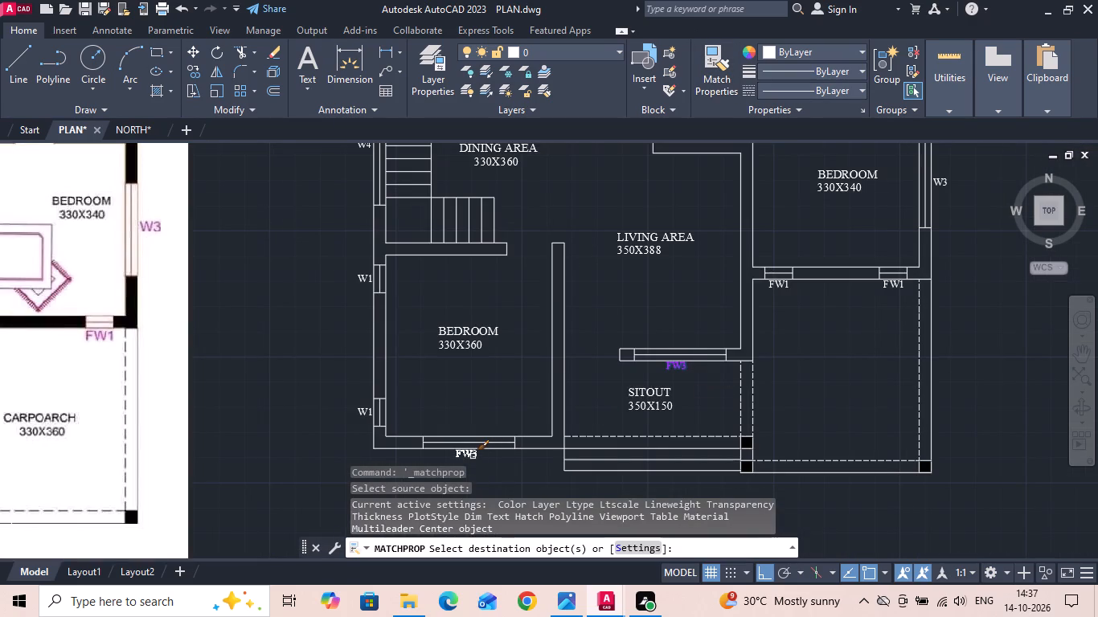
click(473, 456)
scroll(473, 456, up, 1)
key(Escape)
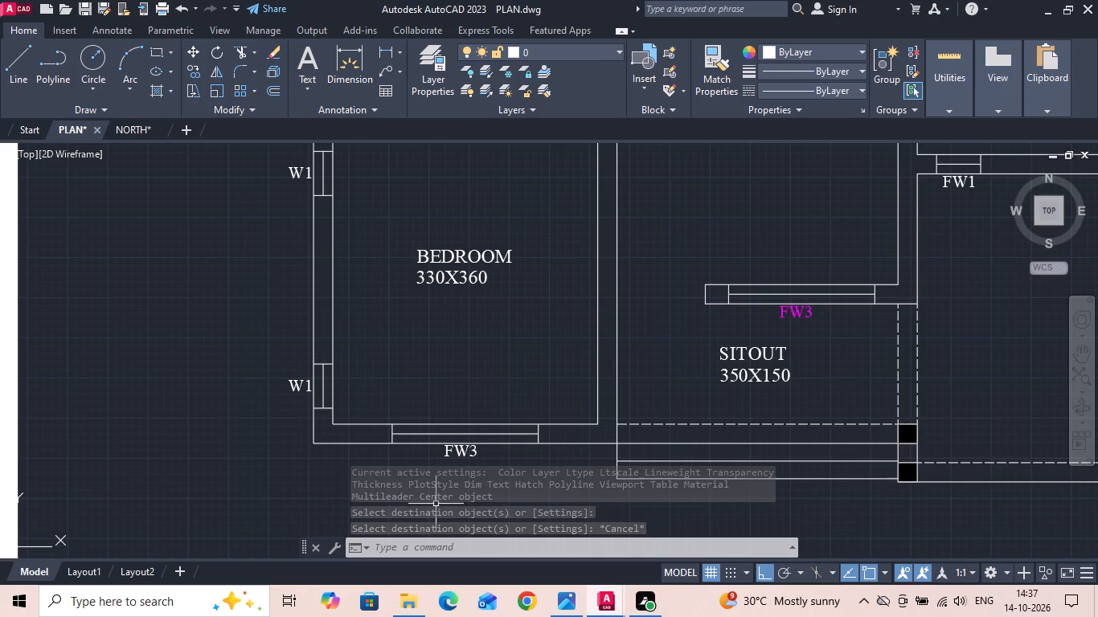
Set the text colour of the FW3 label below BEDROOM 330X360 to magenta.
middle_drag(434, 504, 432, 443)
scroll(424, 427, up, 2)
double_click(521, 348)
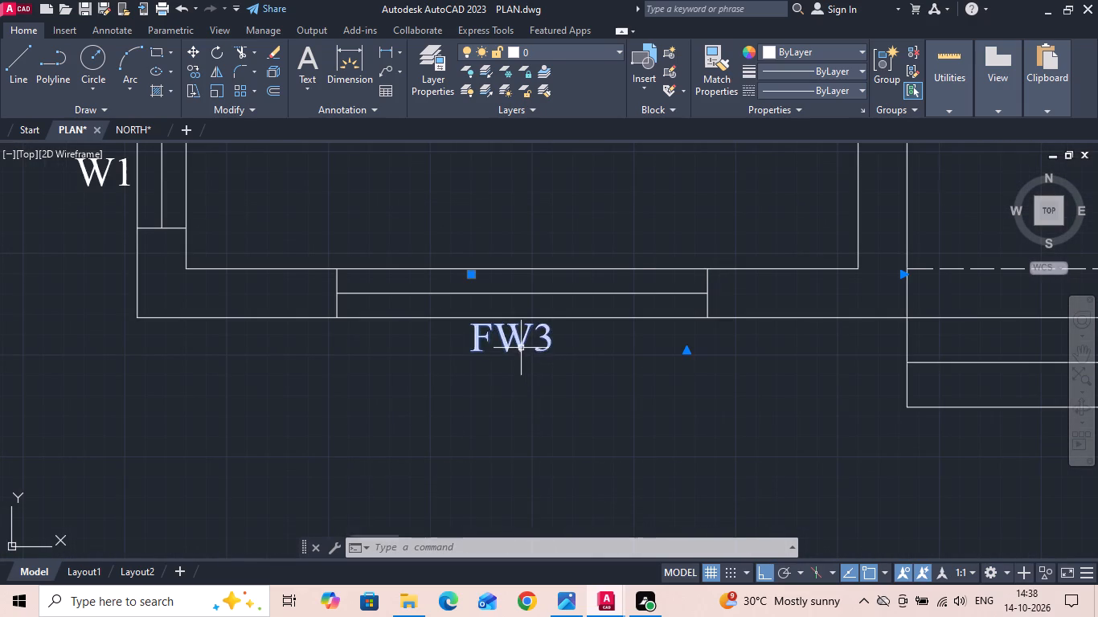
key(ctrl+a)
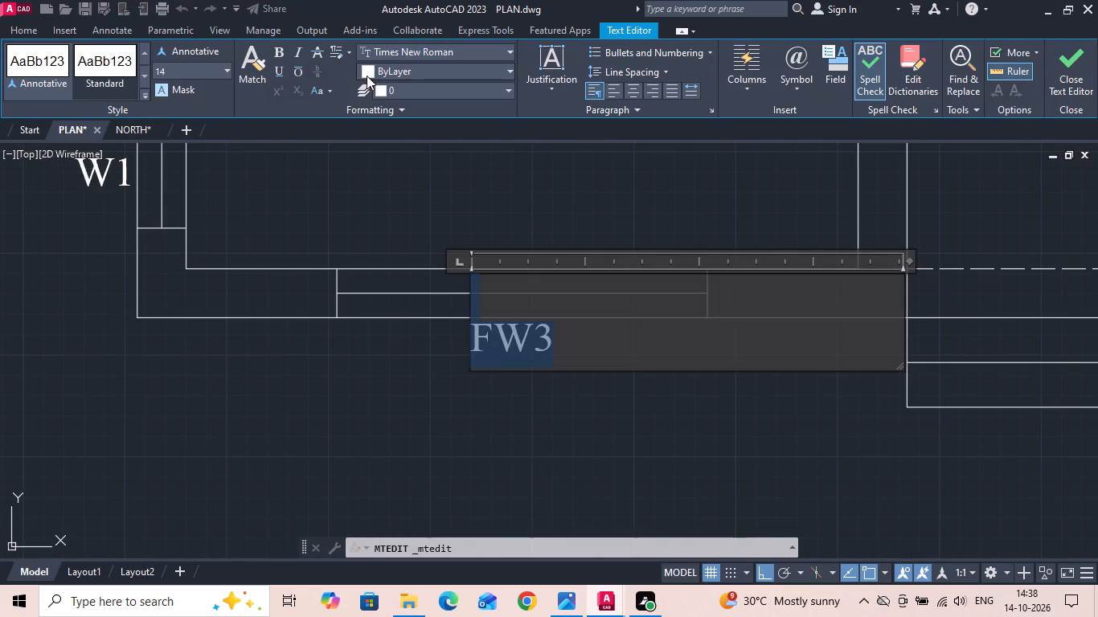
click(367, 76)
click(448, 226)
click(404, 371)
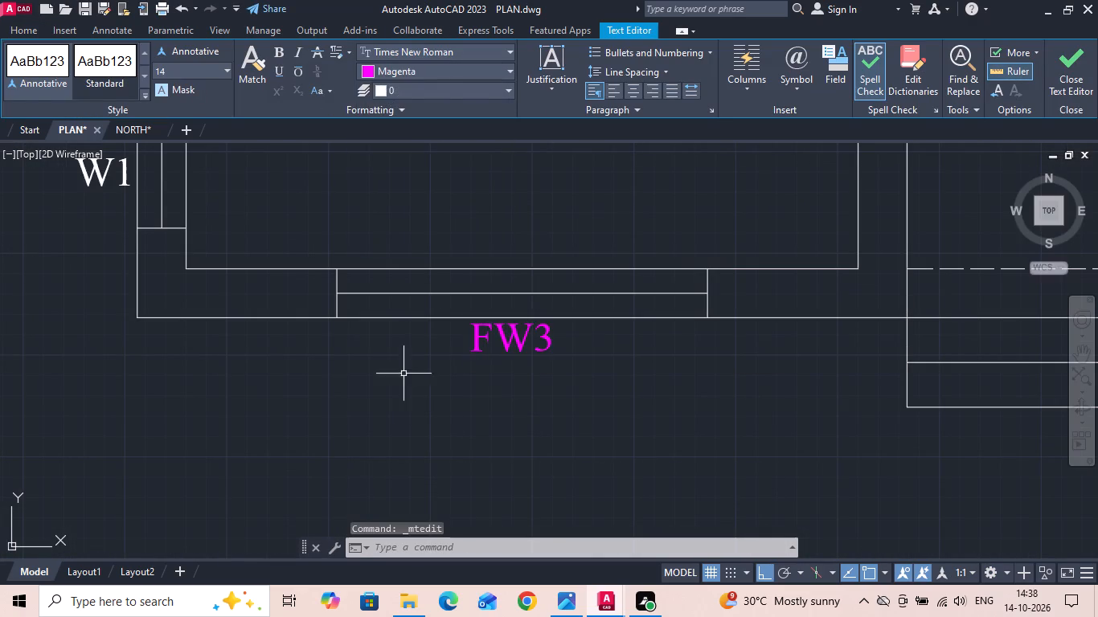
Set the text colour of the lower W1 label on the west wall of BEDROOM 330X360 to magenta.
scroll(372, 393, down, 2)
double_click(272, 308)
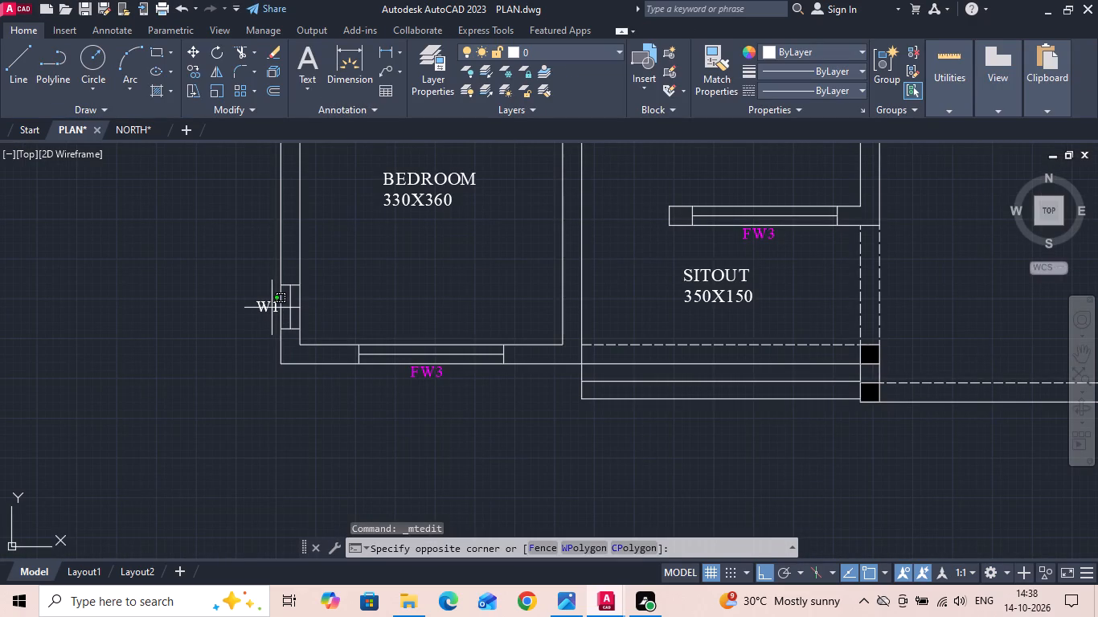
triple_click(262, 308)
key(ctrl+a)
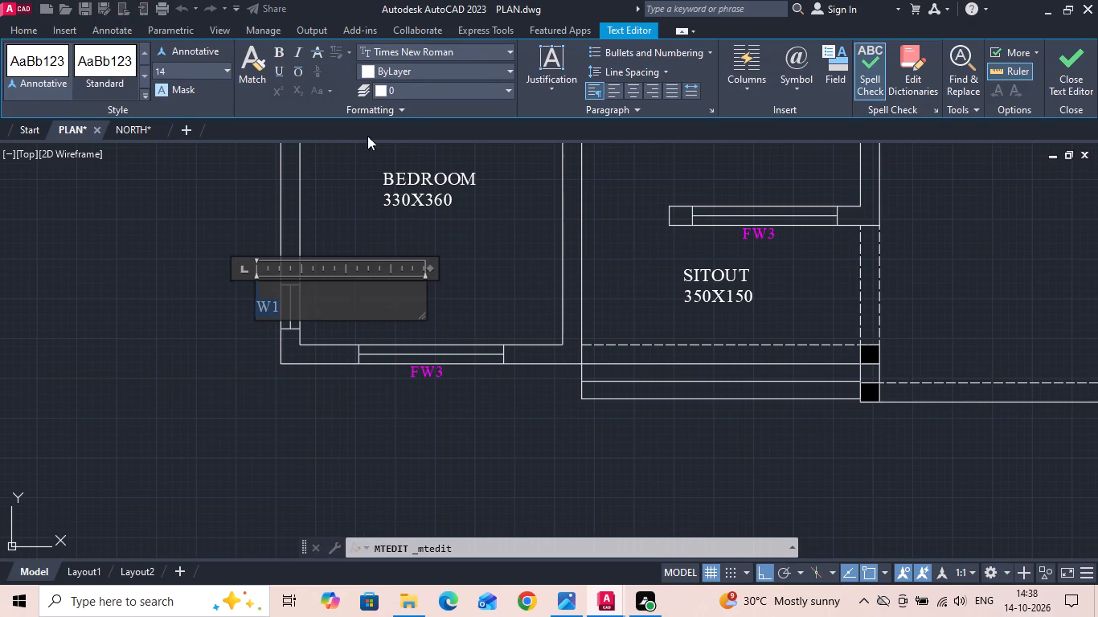
click(372, 73)
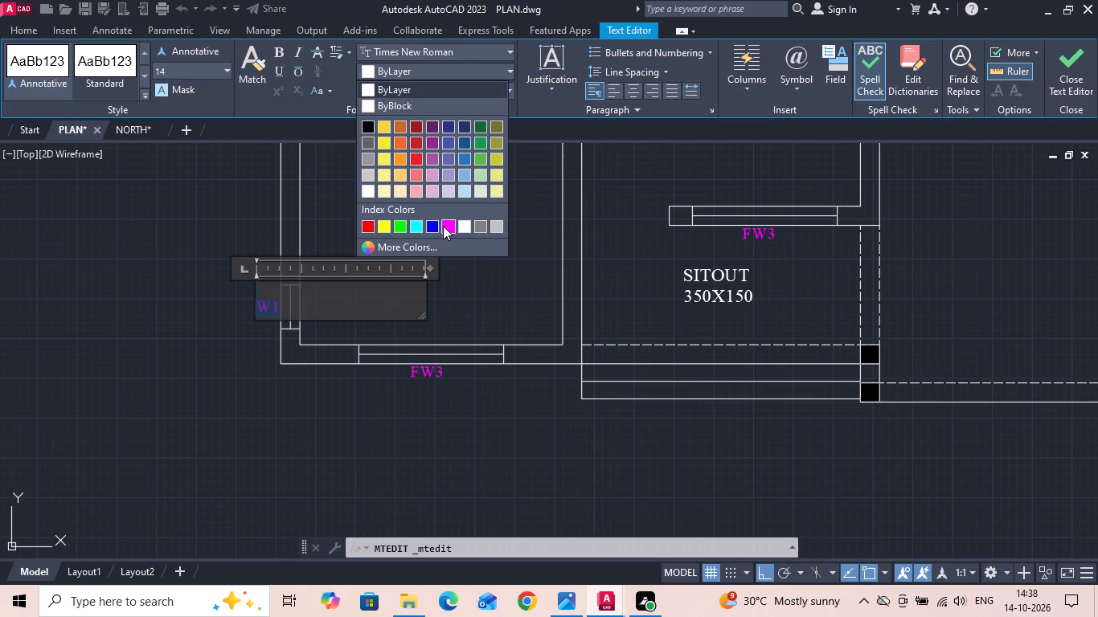
click(443, 226)
click(392, 394)
Set the text colour of the upper W1 label on the west wall of BEDROOM 330X360 to magenta.
scroll(367, 438, down, 1)
scroll(279, 211, up, 1)
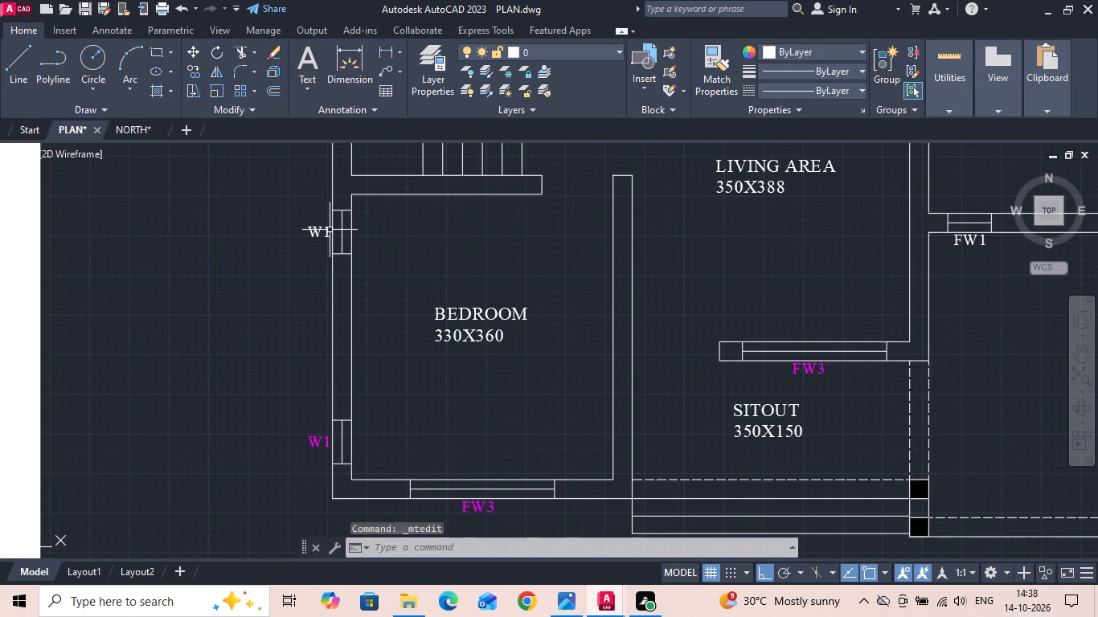
double_click(310, 231)
key(ctrl+a)
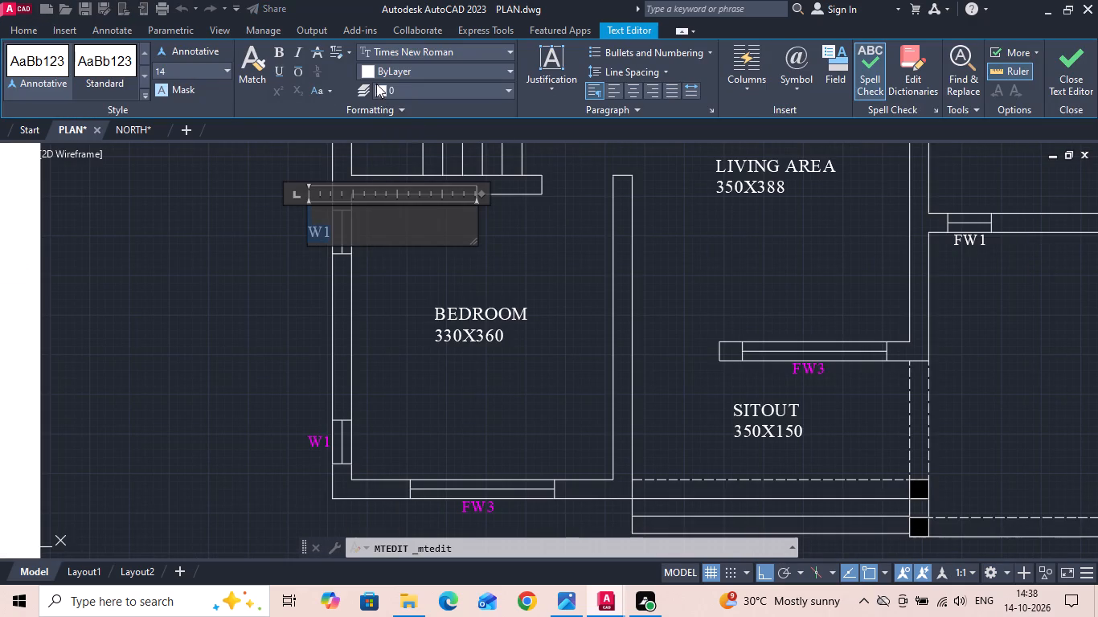
click(371, 72)
click(447, 227)
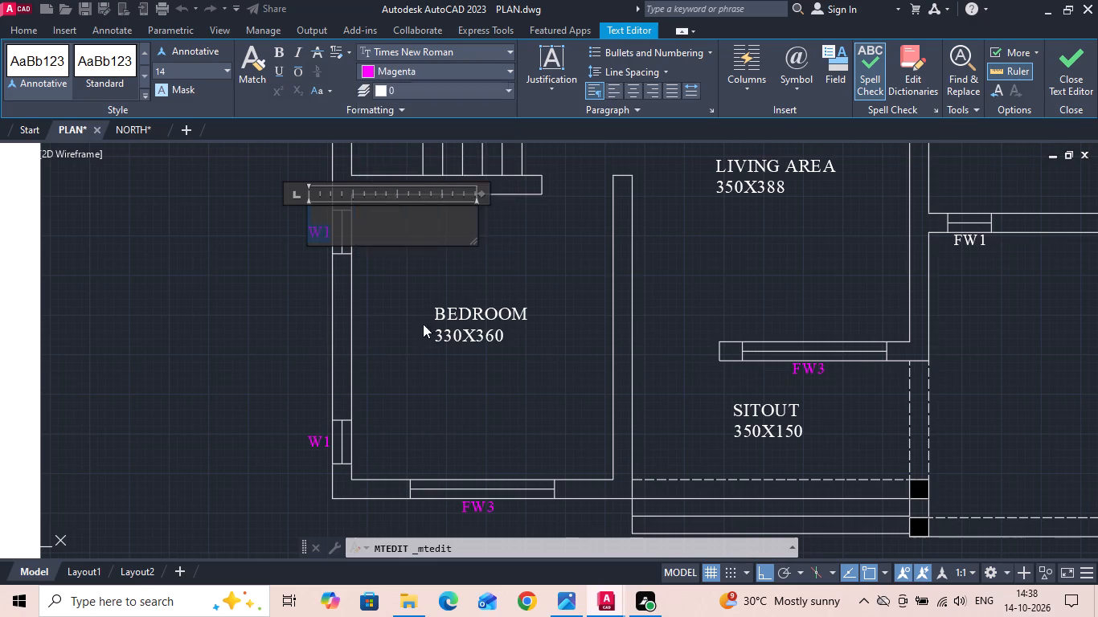
click(423, 326)
Set the text colour of the W4 label beside the staircase, west of DINING AREA, to magenta.
scroll(399, 412, down, 2)
scroll(359, 252, up, 3)
double_click(384, 296)
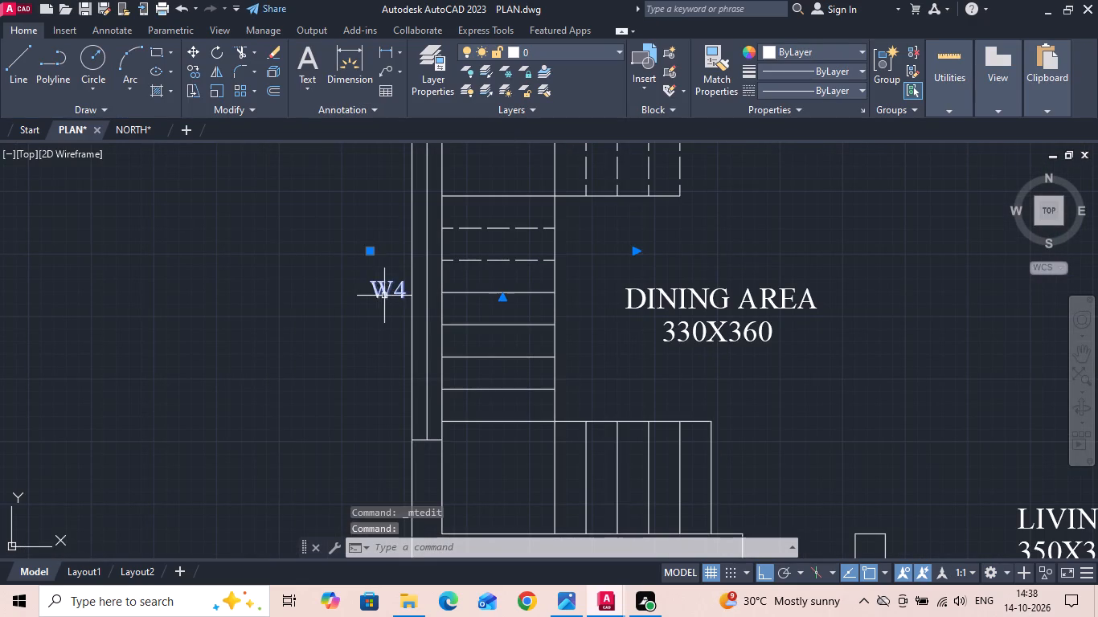
key(ctrl+a)
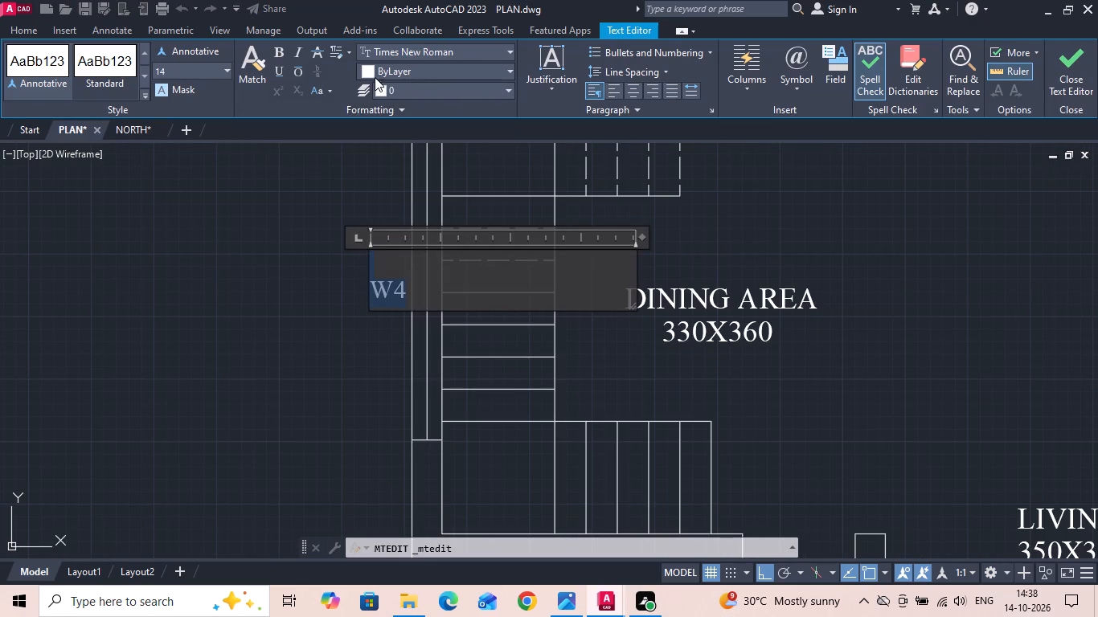
click(371, 74)
click(451, 223)
click(345, 352)
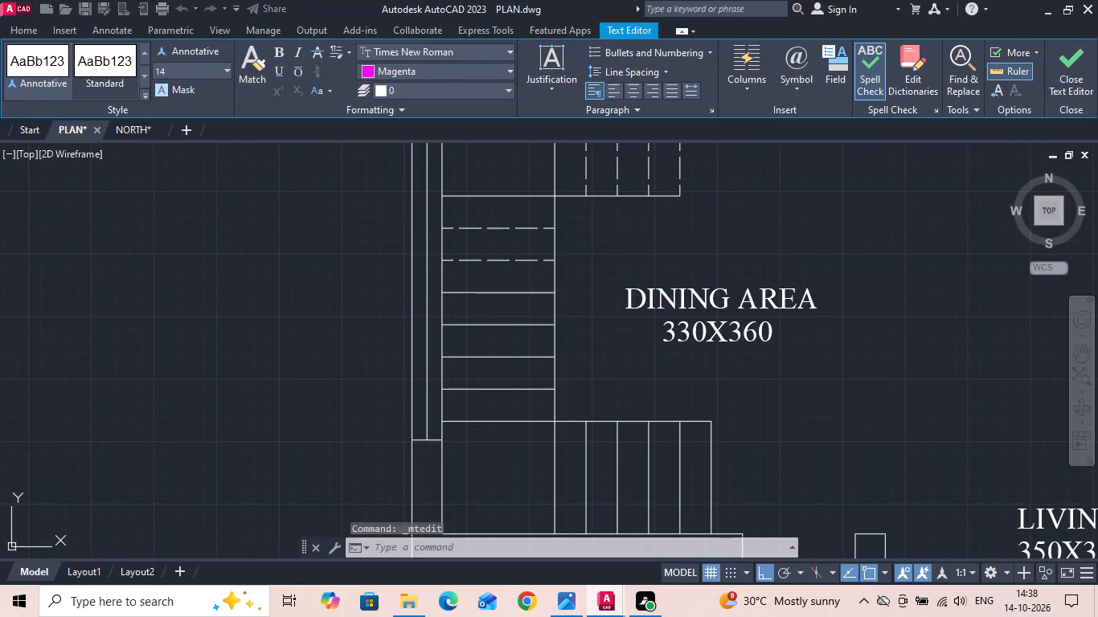
Set the text colour of the FW3 label on the west side of the W/A room to magenta.
scroll(350, 378, down, 3)
scroll(297, 228, up, 3)
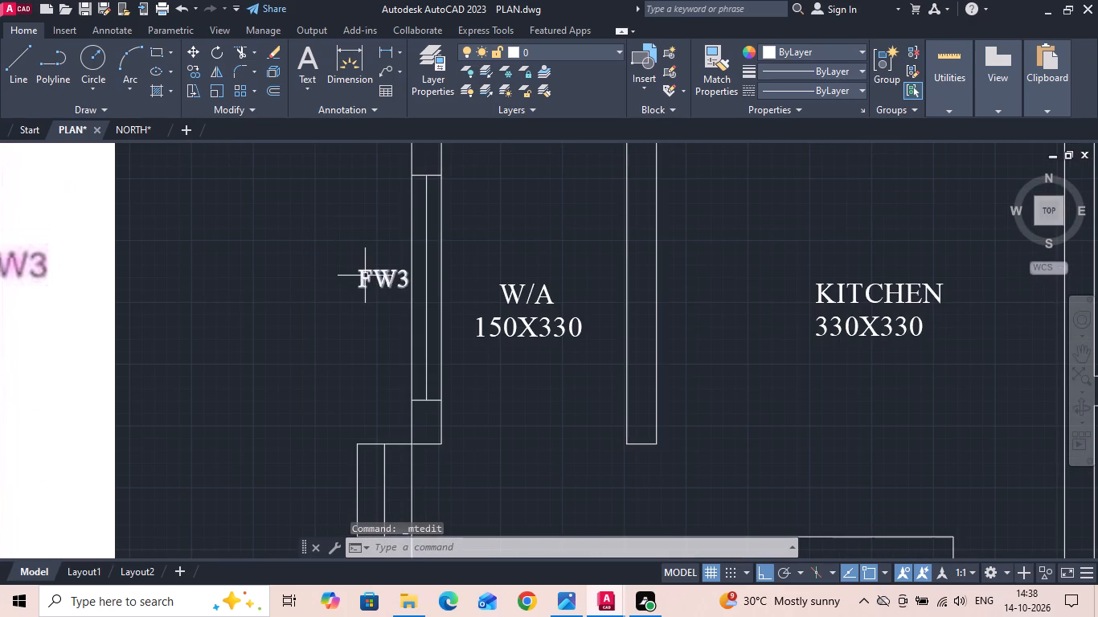
double_click(365, 276)
key(ctrl+a)
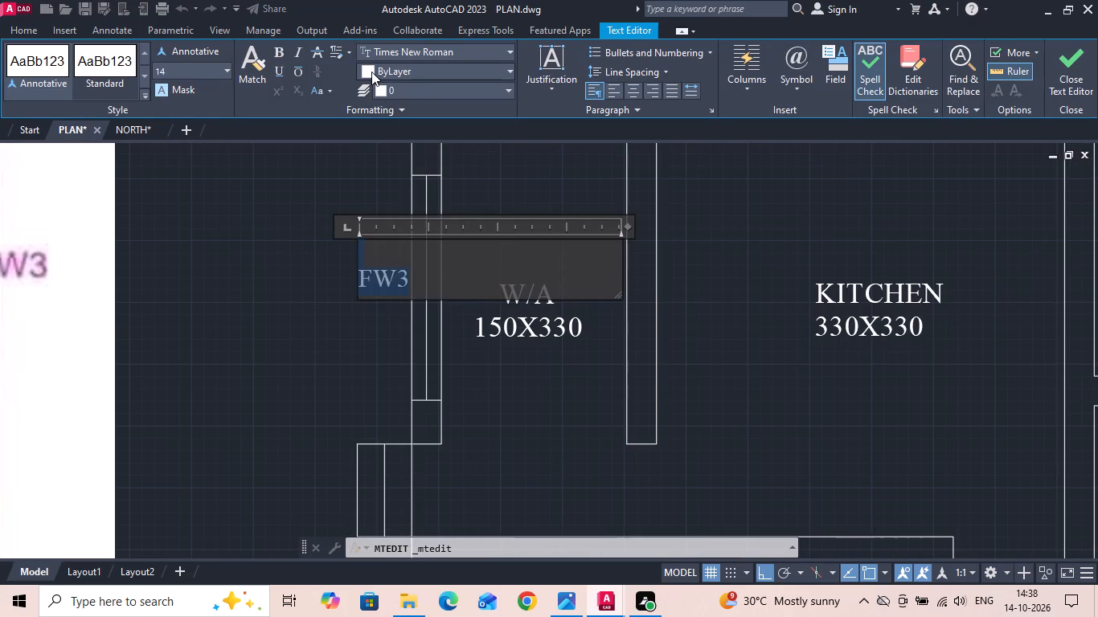
click(371, 72)
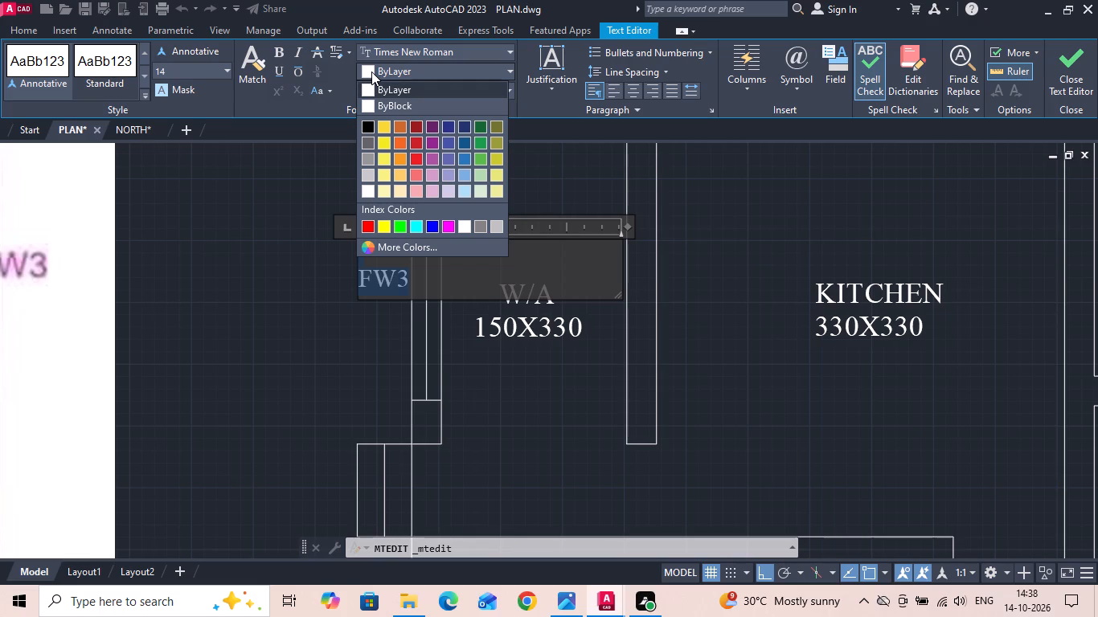
click(452, 222)
click(361, 306)
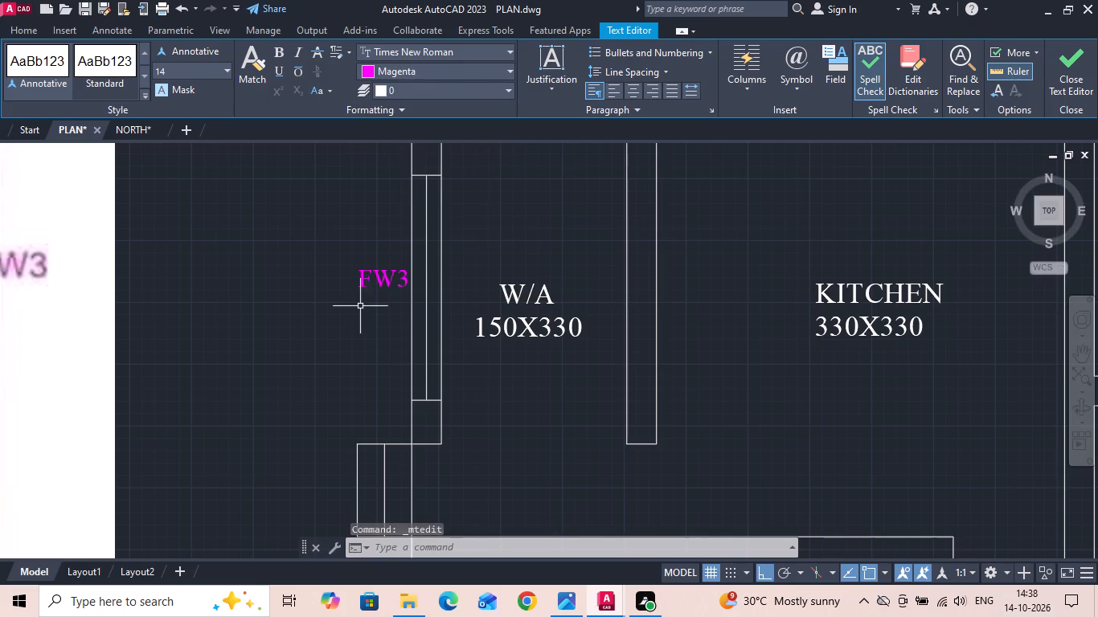
Set the text colour of the FW2 label above the W/A room to magenta.
scroll(302, 308, down, 2)
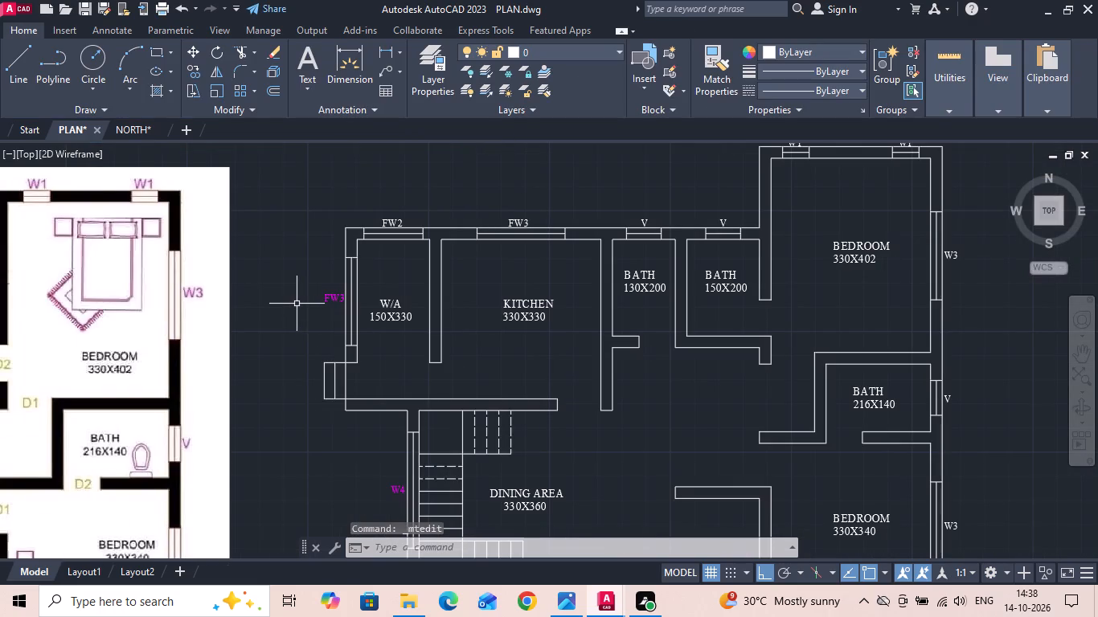
scroll(297, 304, down, 2)
scroll(363, 262, up, 2)
scroll(306, 297, up, 2)
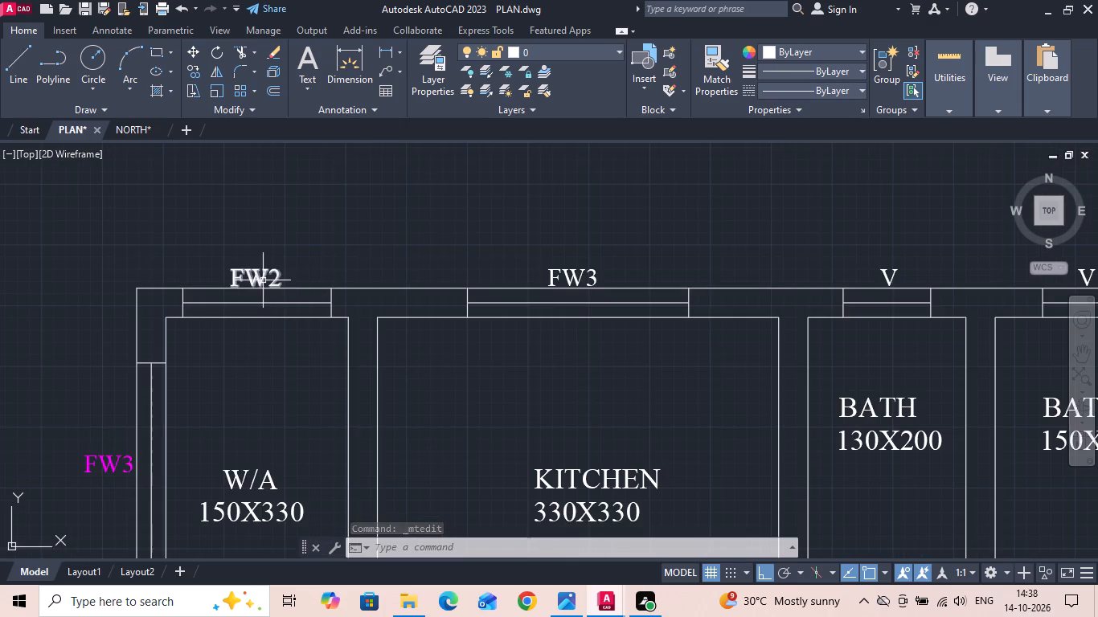
double_click(263, 280)
key(ctrl+a)
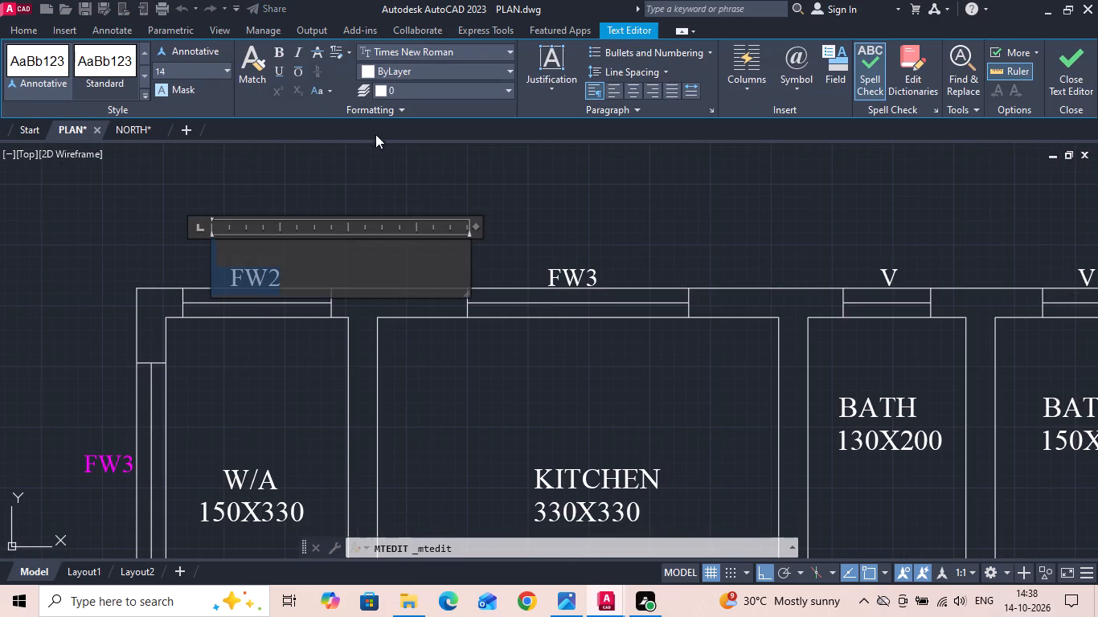
click(368, 71)
click(448, 221)
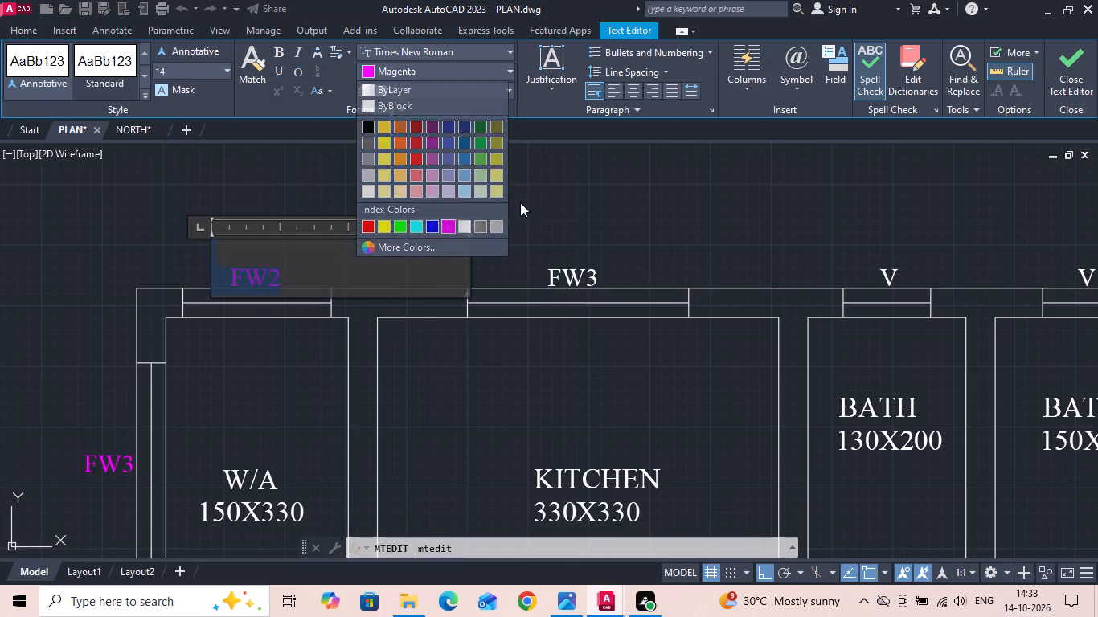
click(585, 204)
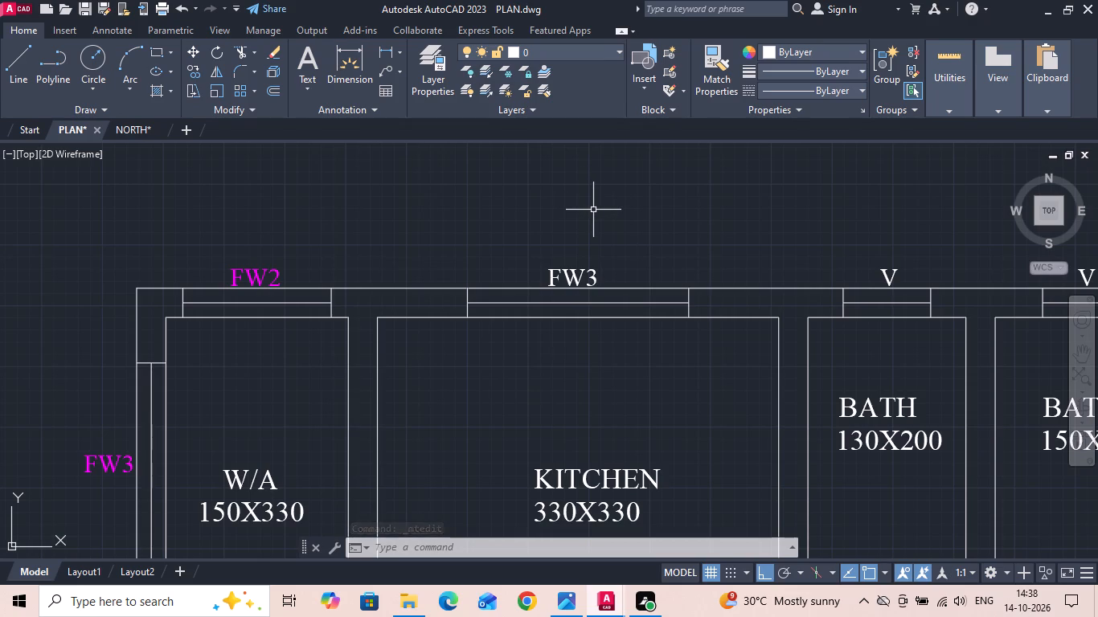
Set the text colour of the FW3 label above KITCHEN 330X330 to magenta.
double_click(588, 276)
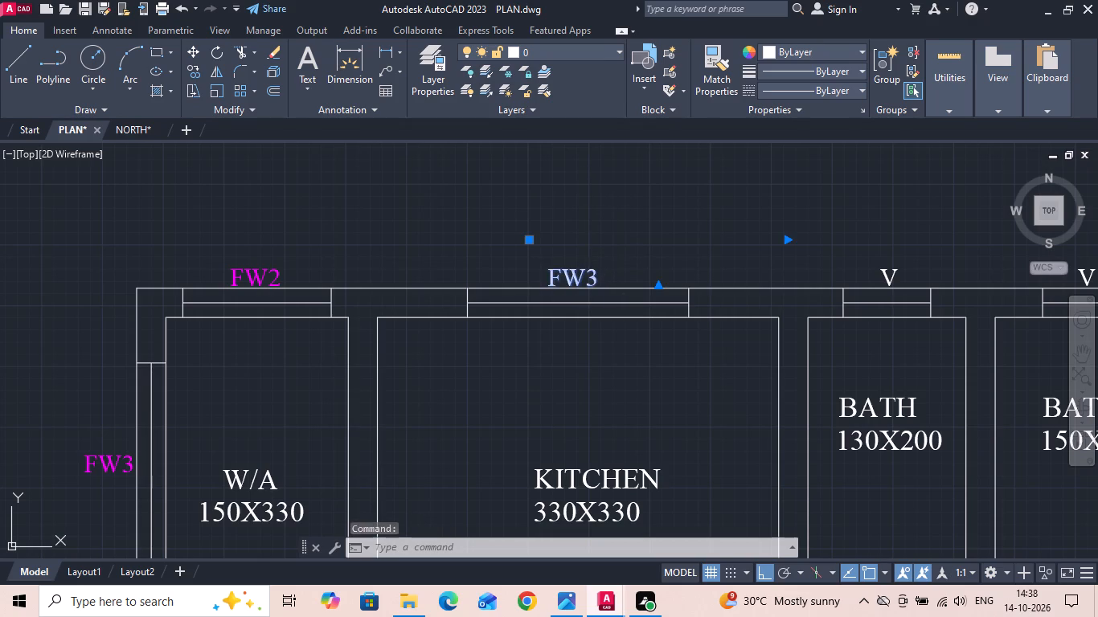
key(ctrl+a)
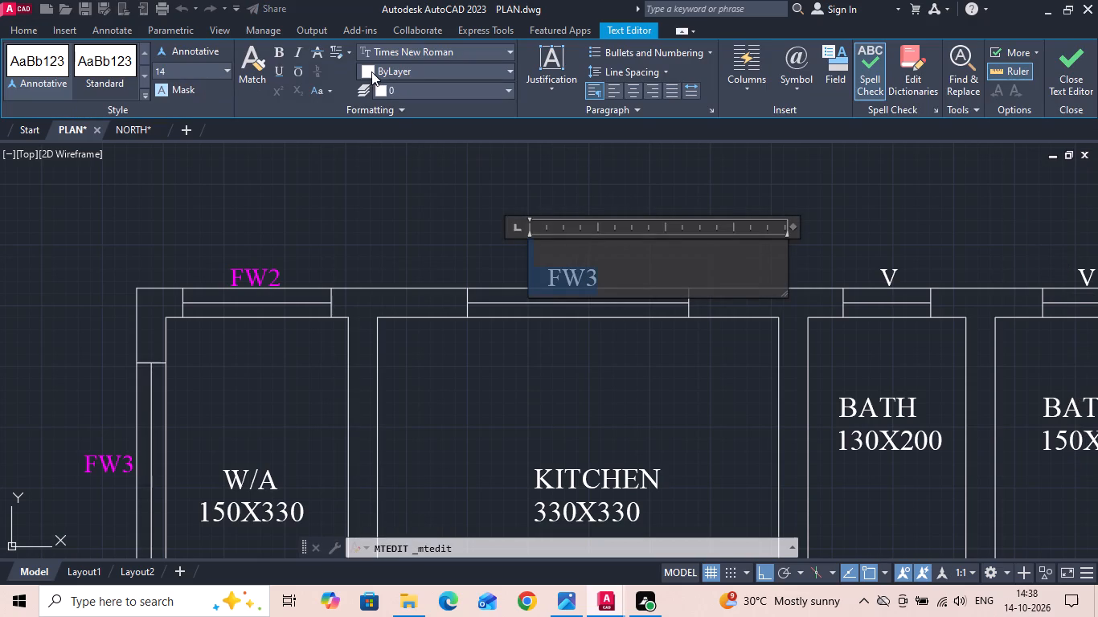
click(367, 72)
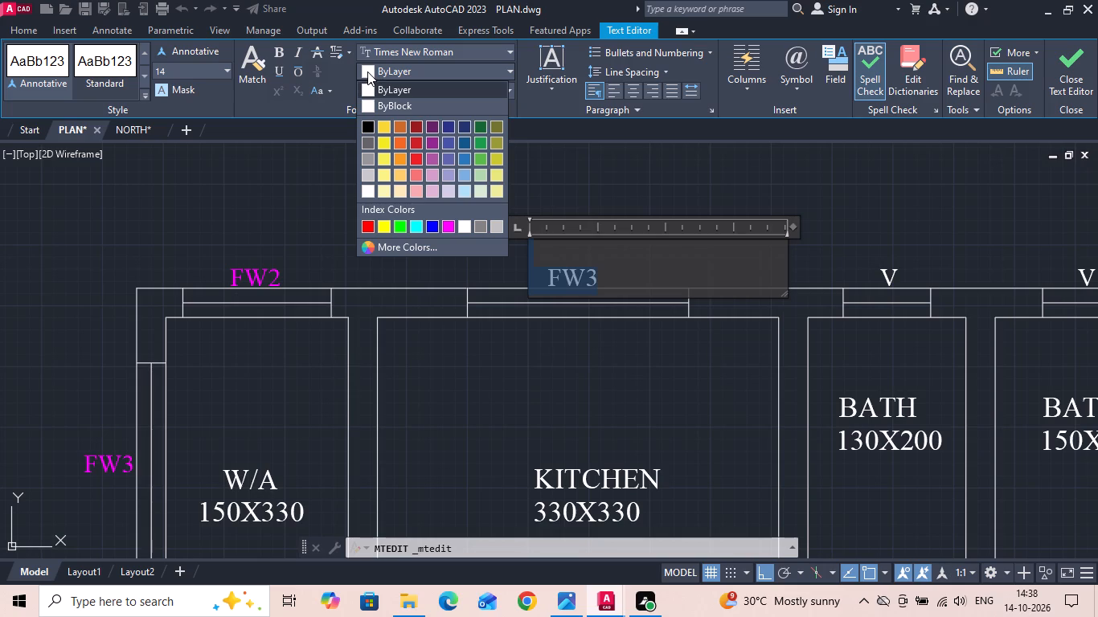
click(453, 227)
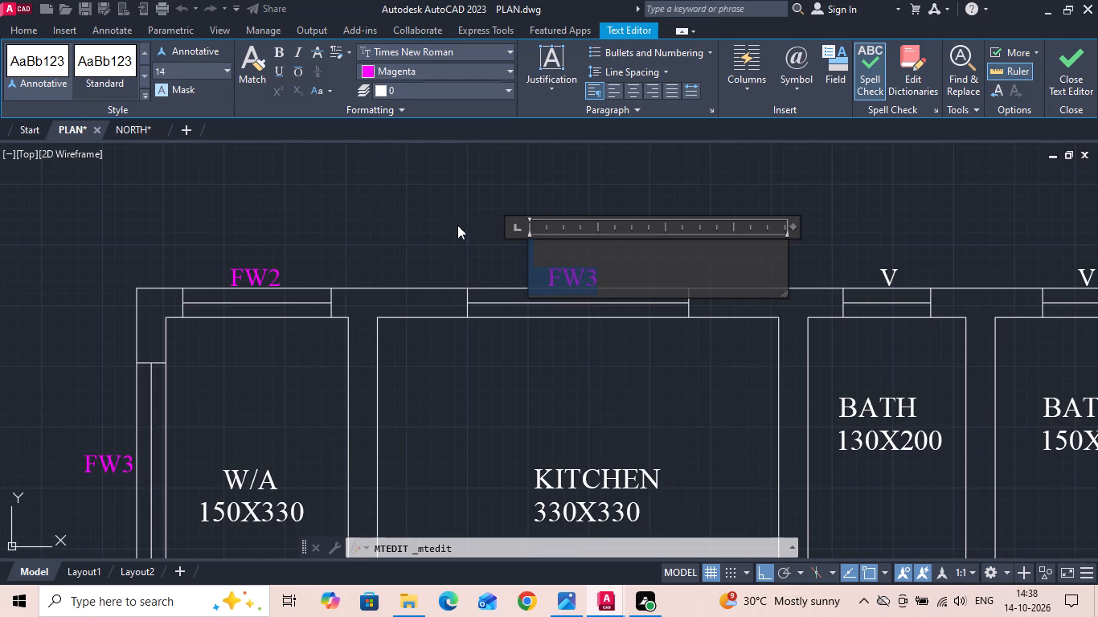
middle_drag(653, 196, 393, 190)
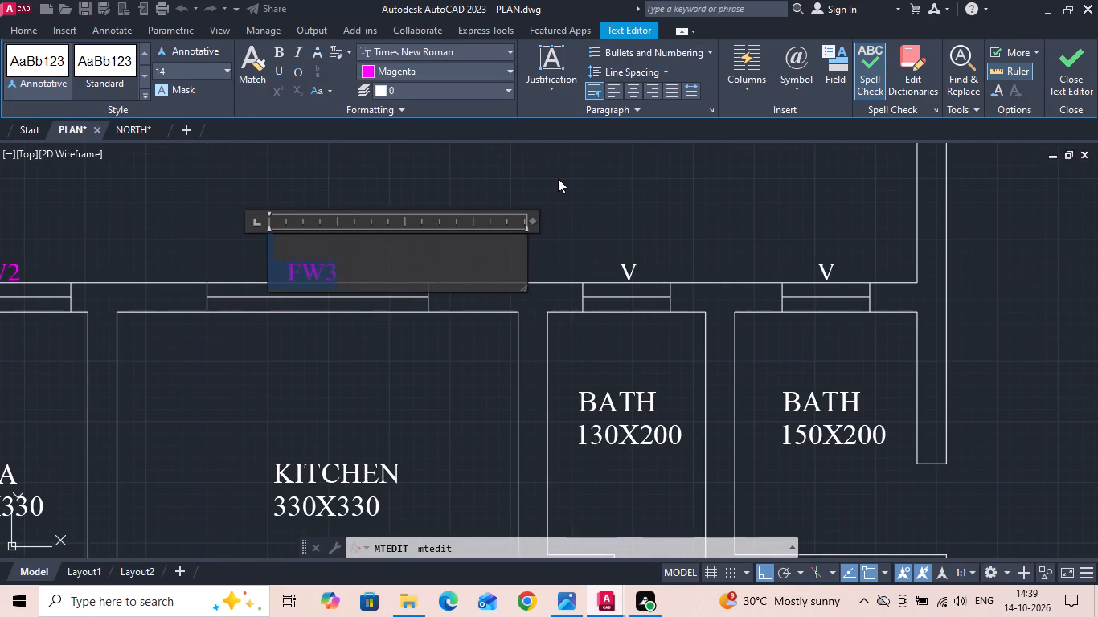
click(558, 178)
Set the text colour of the V ventilator label above BATH 130X200 to magenta.
double_click(630, 270)
key(ctrl+a)
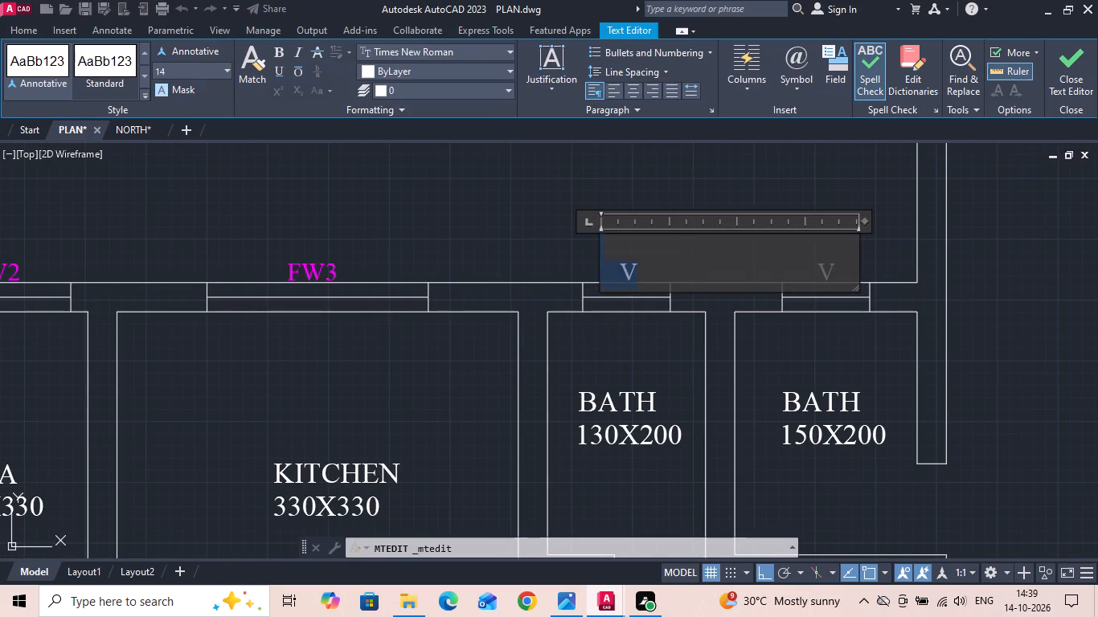
click(363, 64)
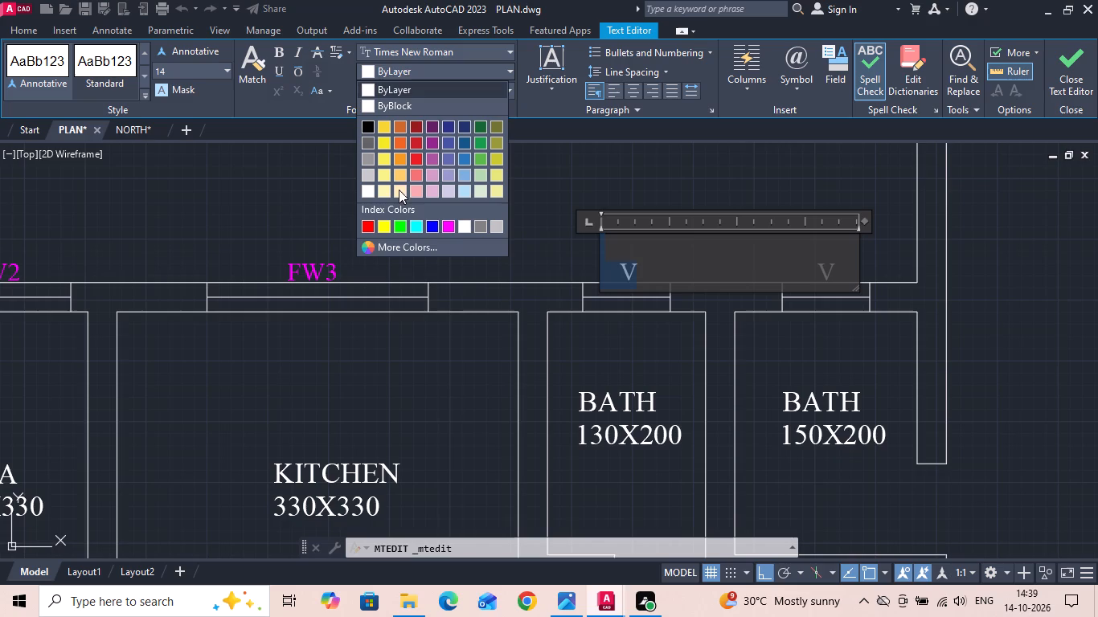
click(448, 227)
click(443, 223)
Set the text colour of the V ventilator label above BATH 150X200 to magenta.
middle_drag(647, 229, 340, 230)
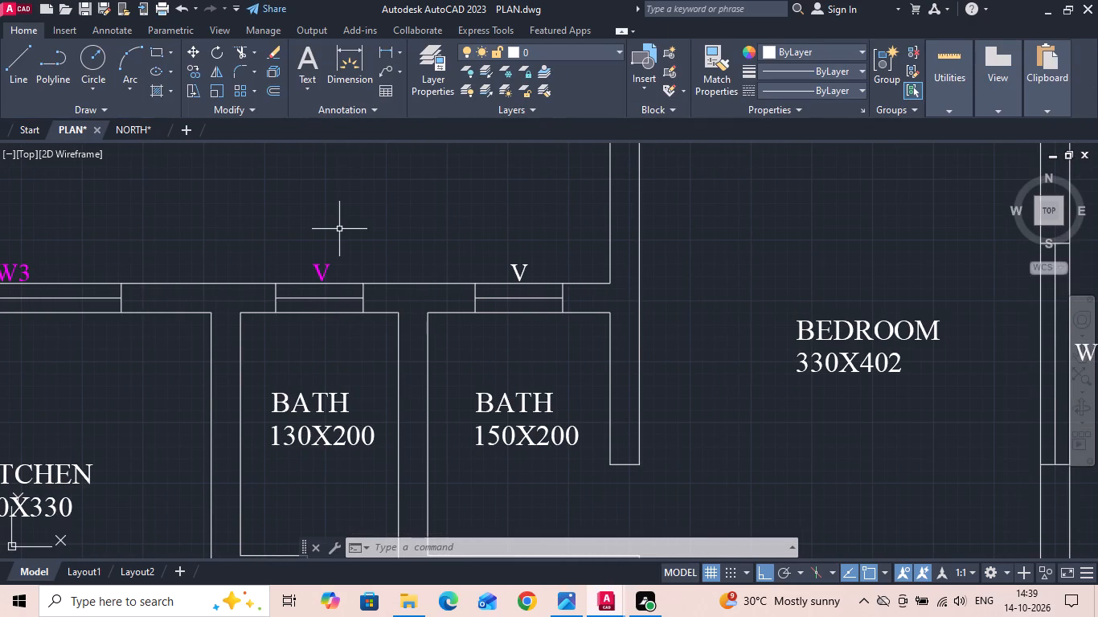
scroll(389, 264, up, 1)
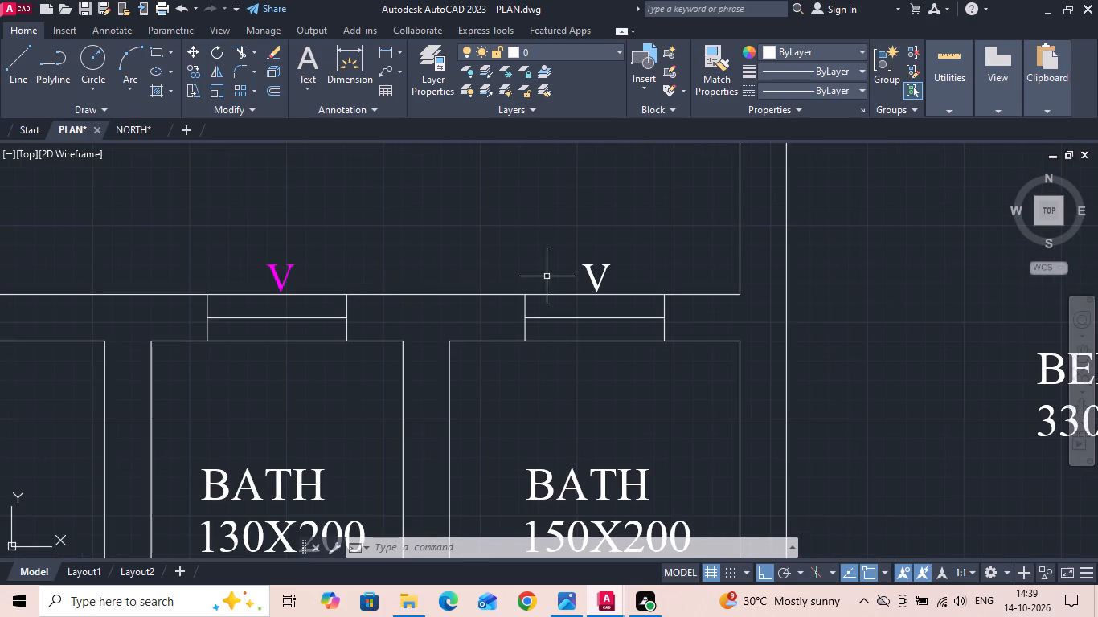
double_click(587, 272)
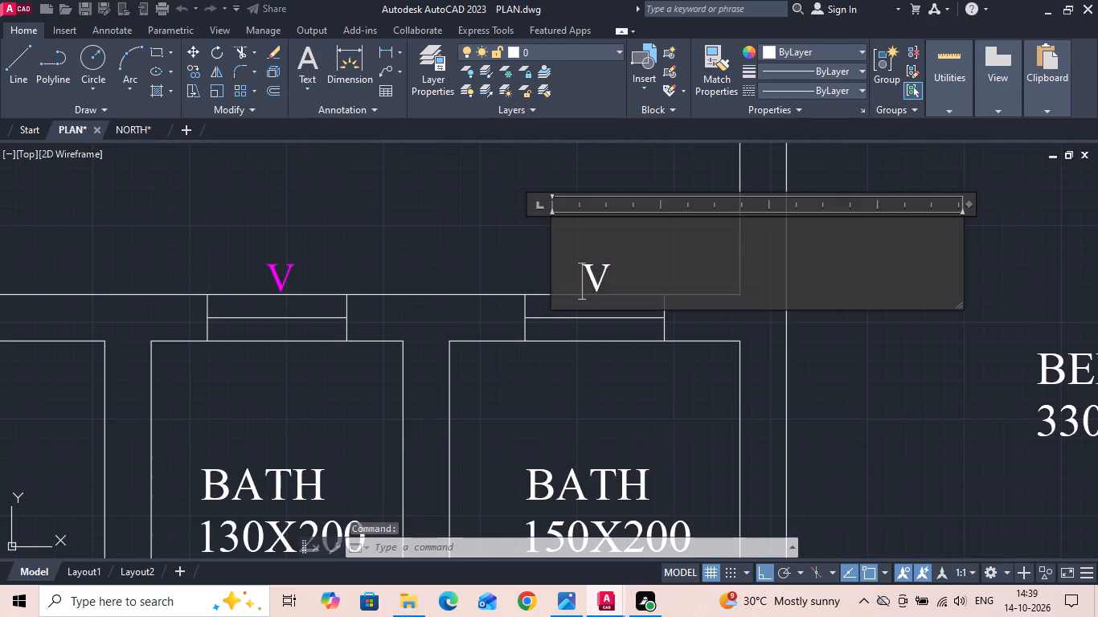
key(ctrl+a)
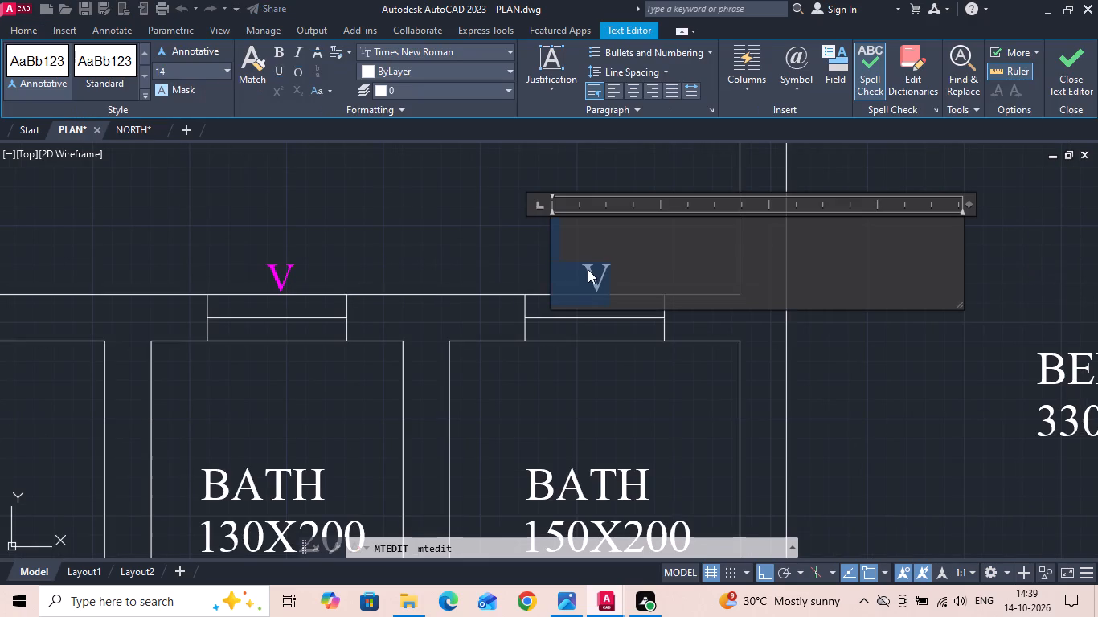
click(371, 72)
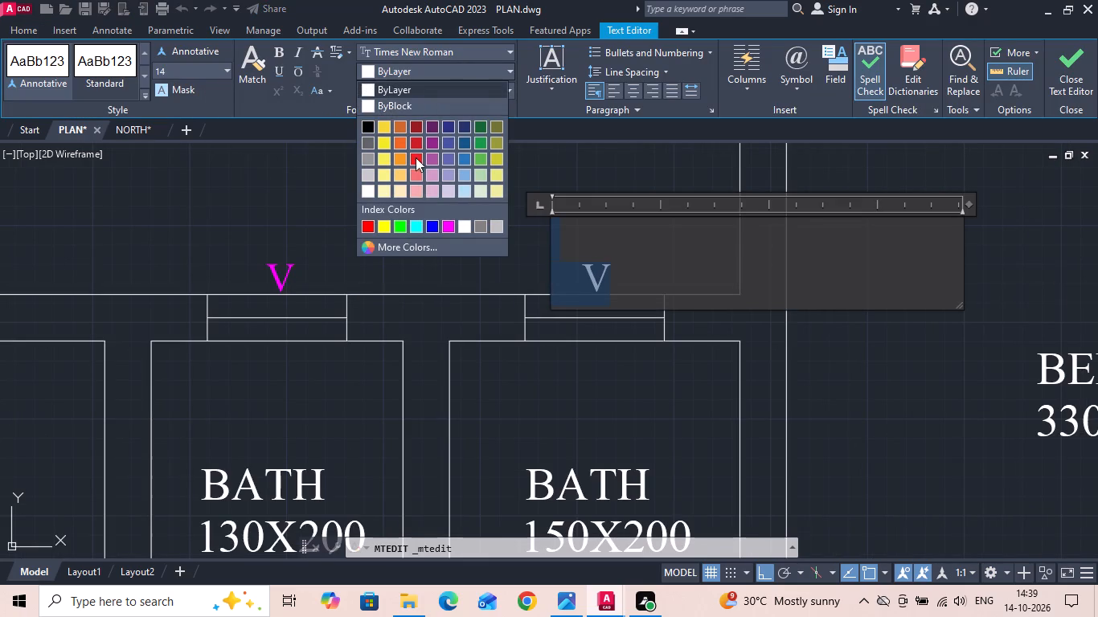
click(450, 229)
click(438, 261)
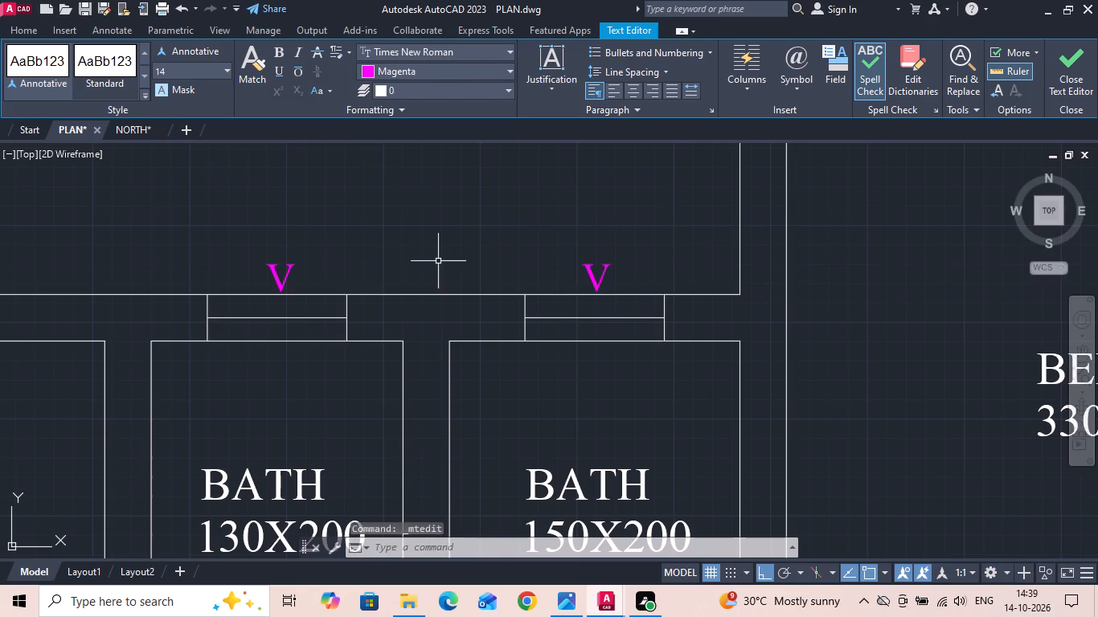
Set the text colour of the western W1 label above BEDROOM 330X402 to magenta.
scroll(342, 251, down, 2)
middle_drag(614, 238, 554, 346)
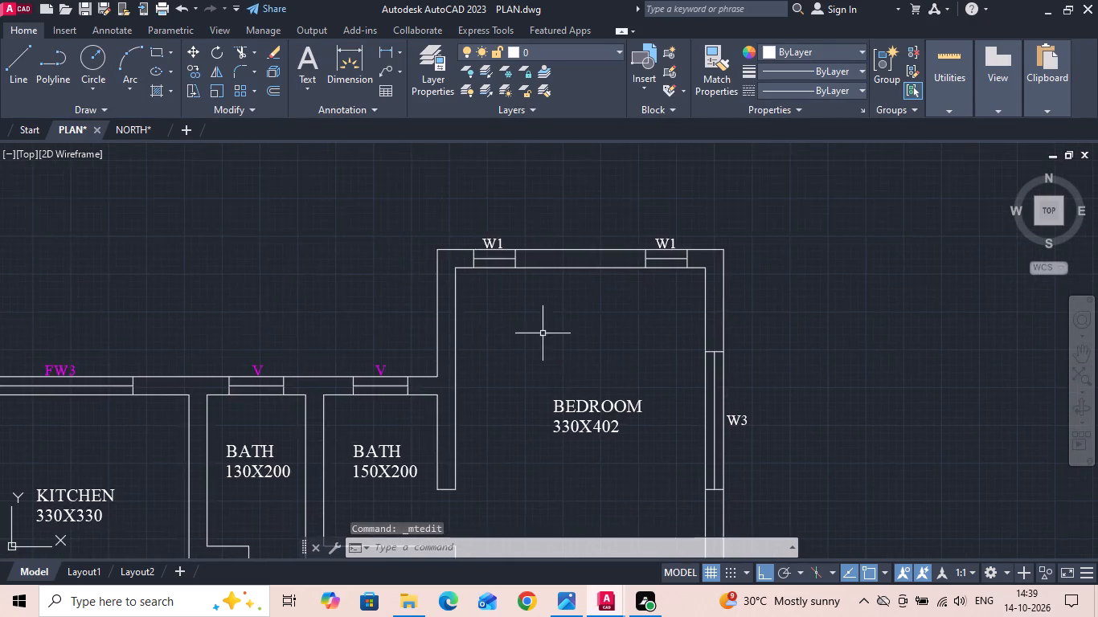
scroll(528, 254, up, 2)
double_click(463, 239)
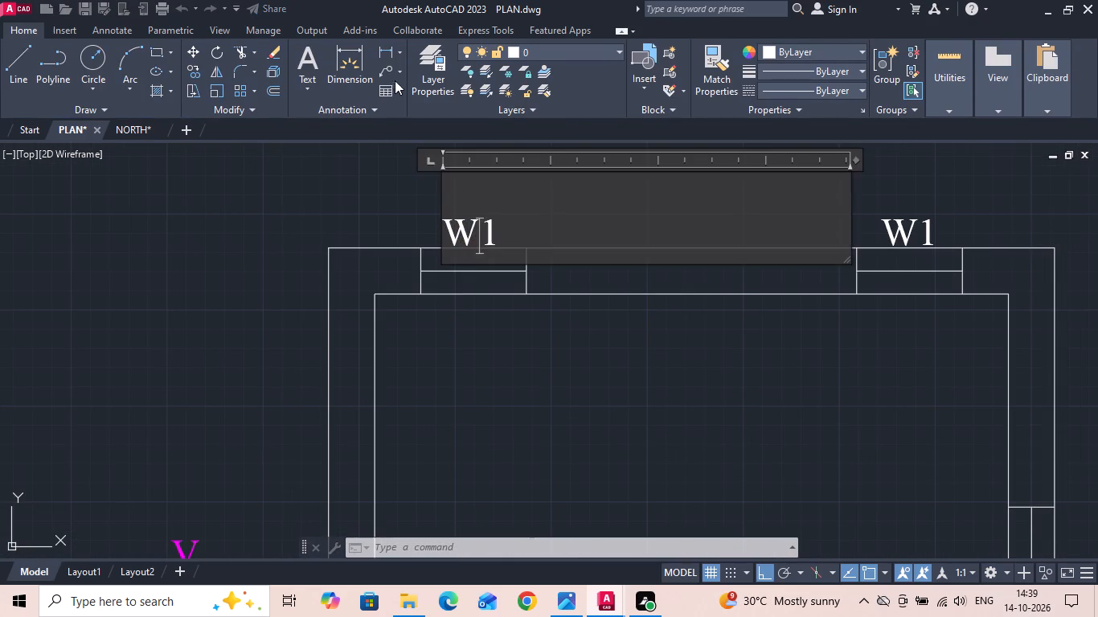
key(ctrl+a)
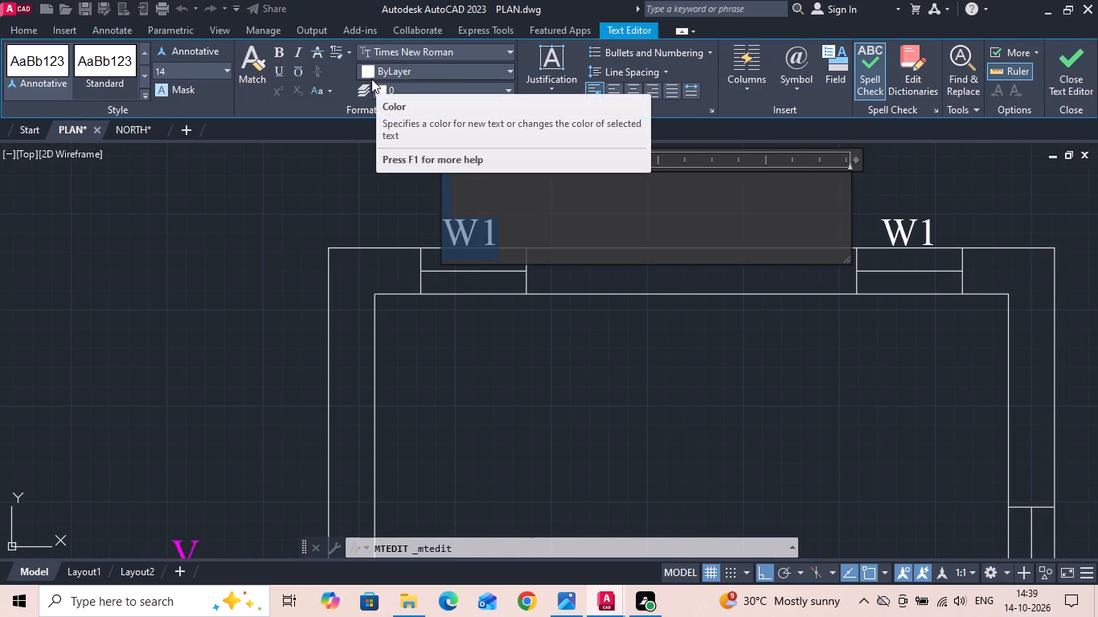
click(367, 73)
click(445, 223)
click(249, 230)
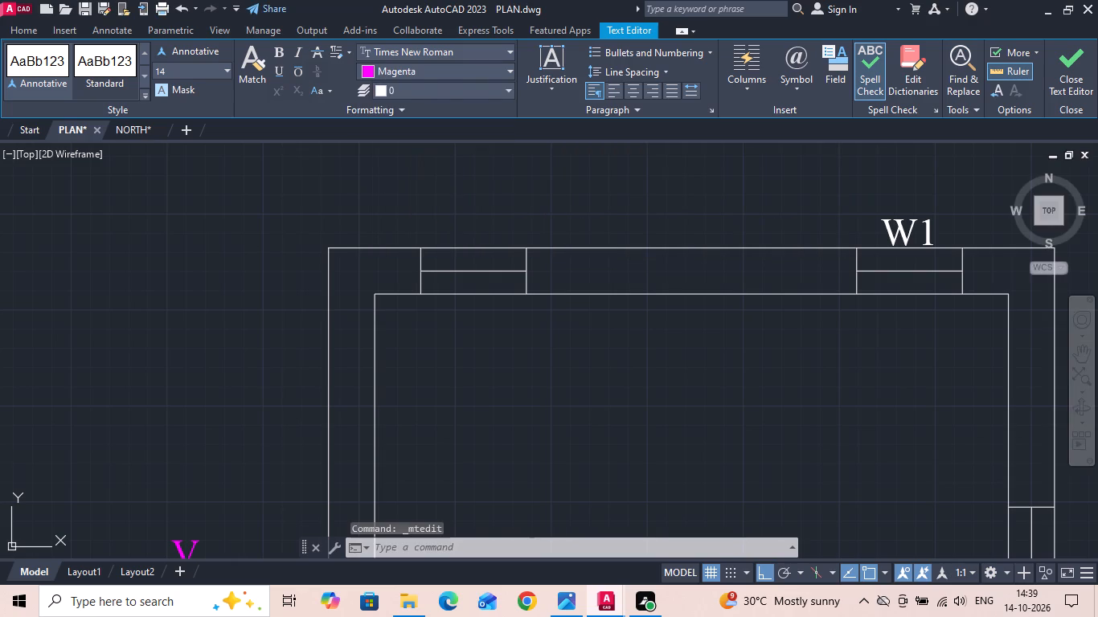
Set the text colour of the eastern W1 label above BEDROOM 330X402 to magenta.
scroll(249, 230, down, 1)
scroll(688, 228, up, 2)
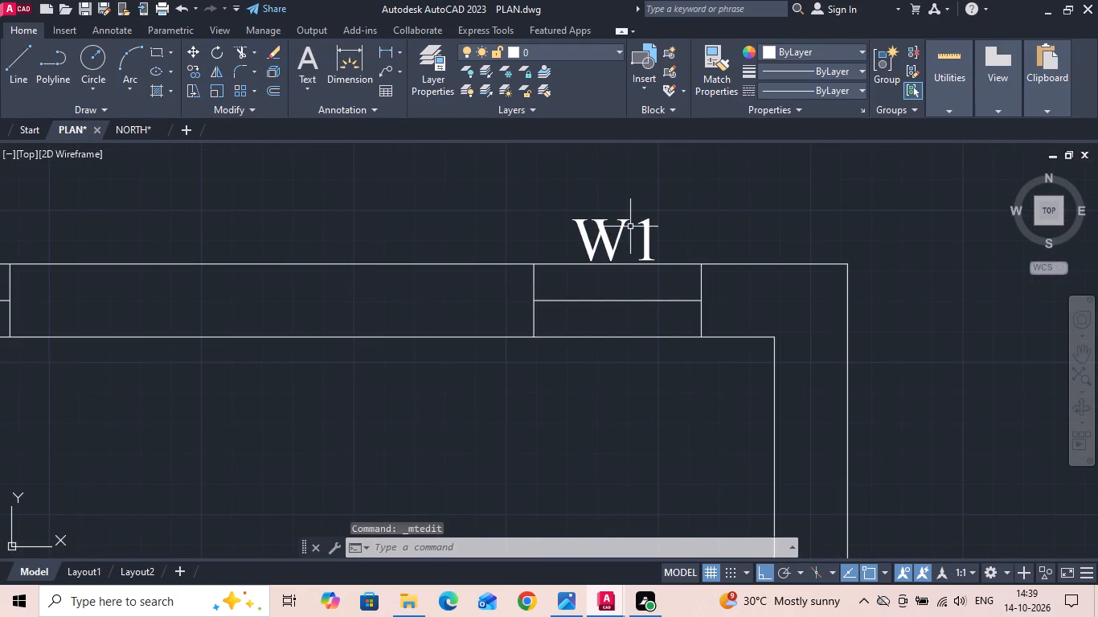
double_click(621, 227)
key(ctrl+a)
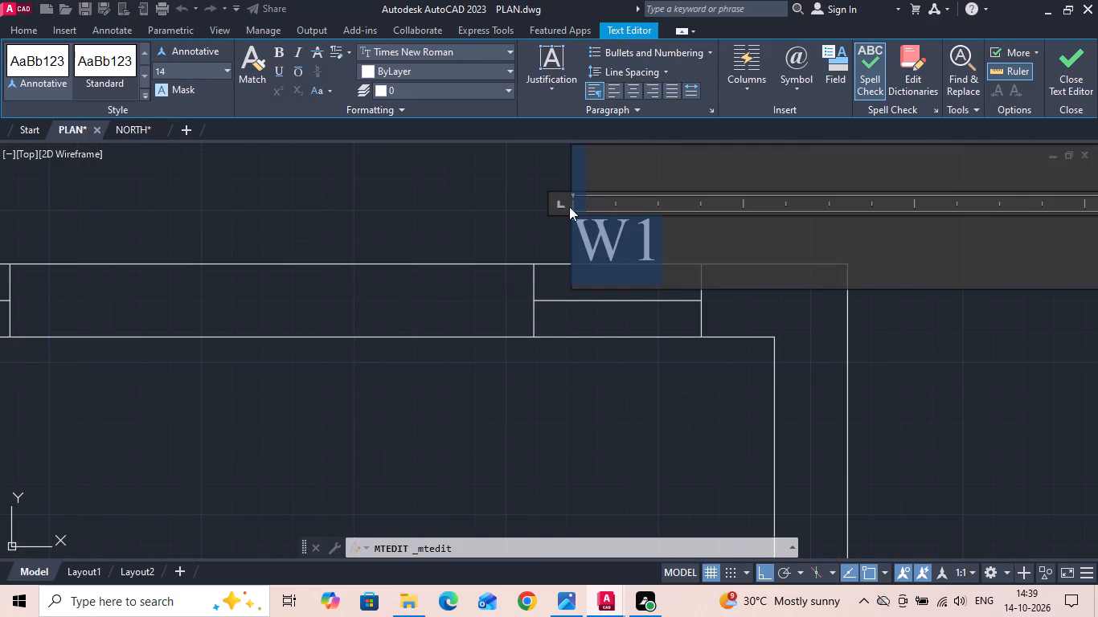
click(372, 72)
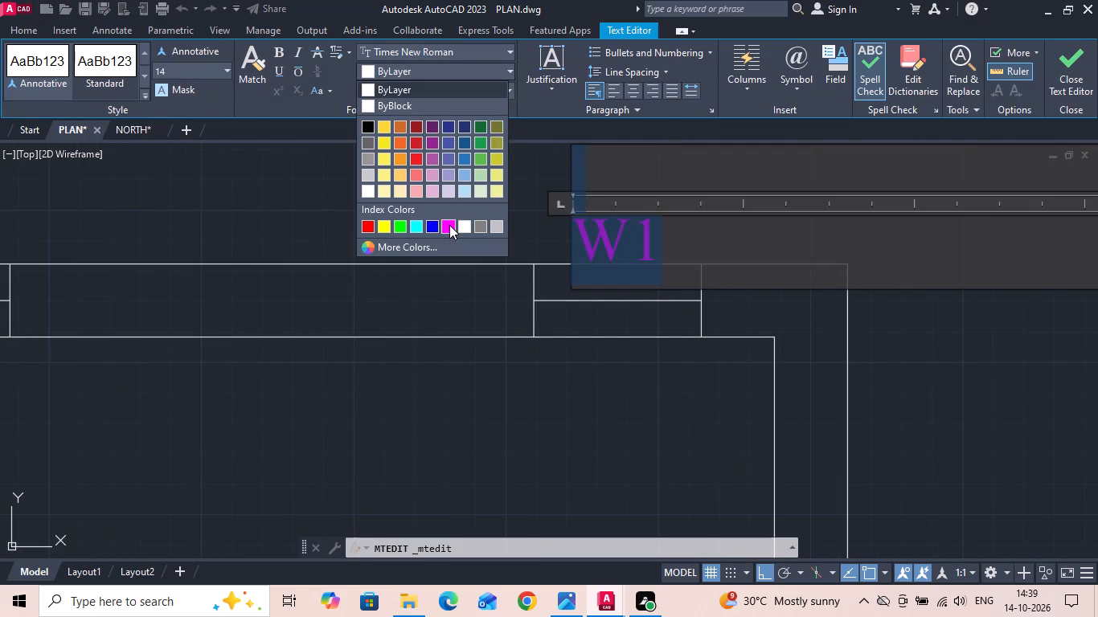
click(449, 225)
click(404, 192)
Set the text colour of the W3 label east of BEDROOM 330X402 to magenta.
scroll(404, 192, down, 3)
scroll(539, 388, up, 2)
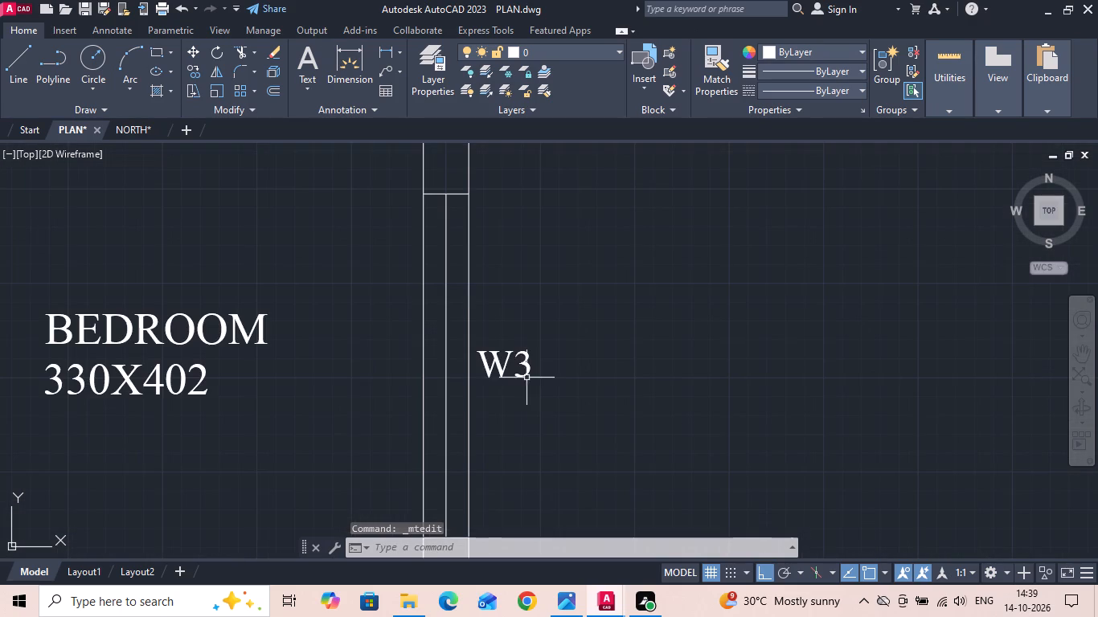
double_click(523, 374)
key(ctrl+a)
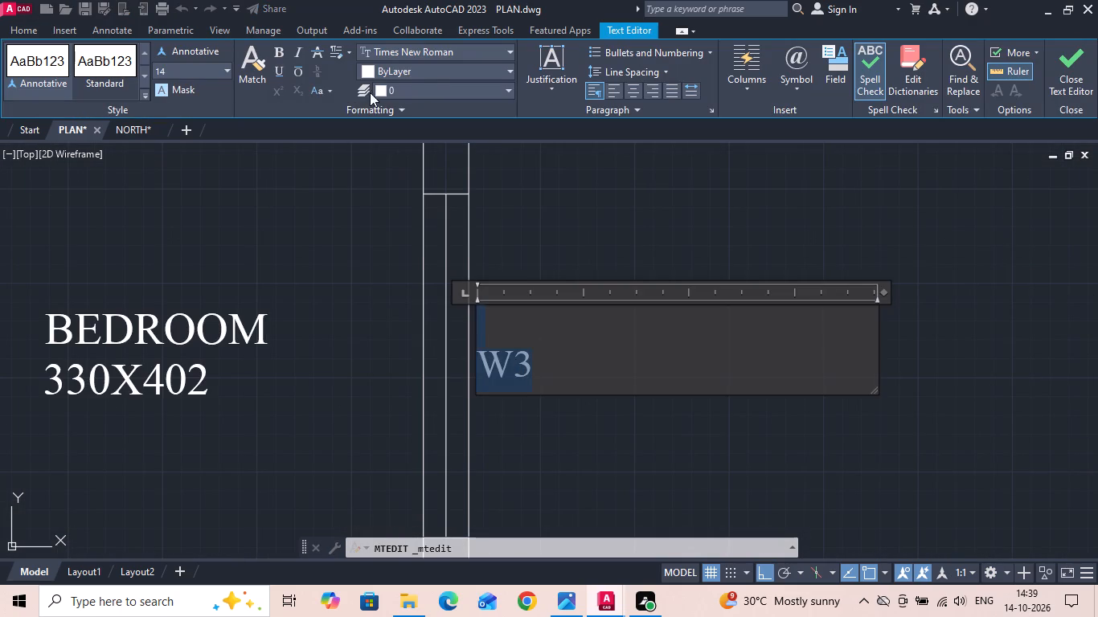
click(373, 73)
click(446, 235)
scroll(600, 215, down, 2)
click(605, 219)
Set the text colour of the V ventilator label east of BATH 216X140 to magenta.
middle_drag(587, 310, 585, 215)
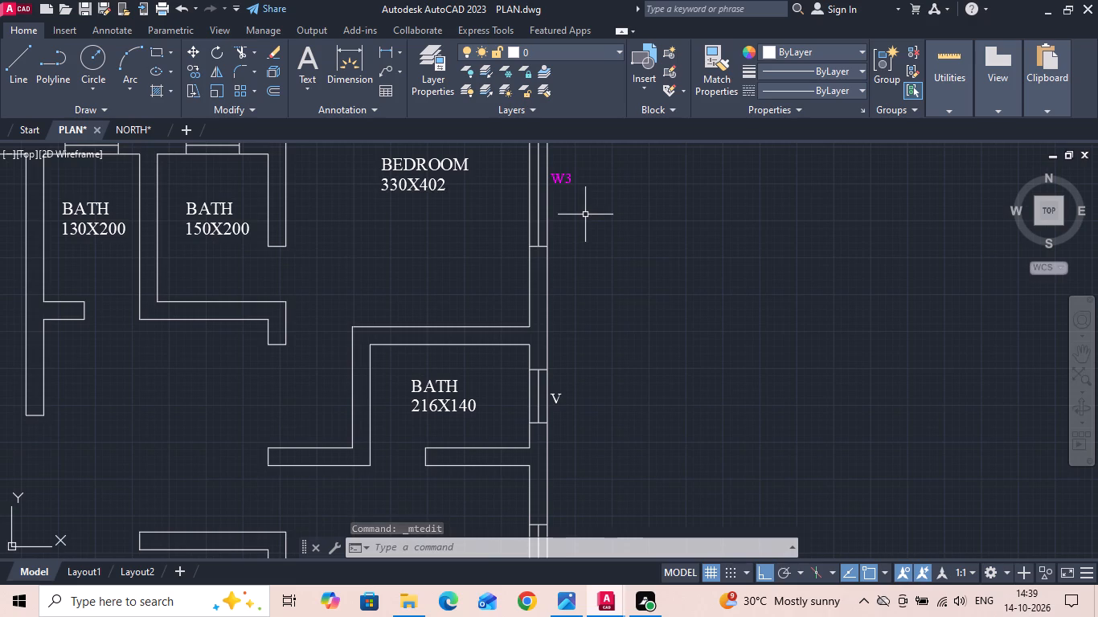
middle_drag(564, 276, 557, 213)
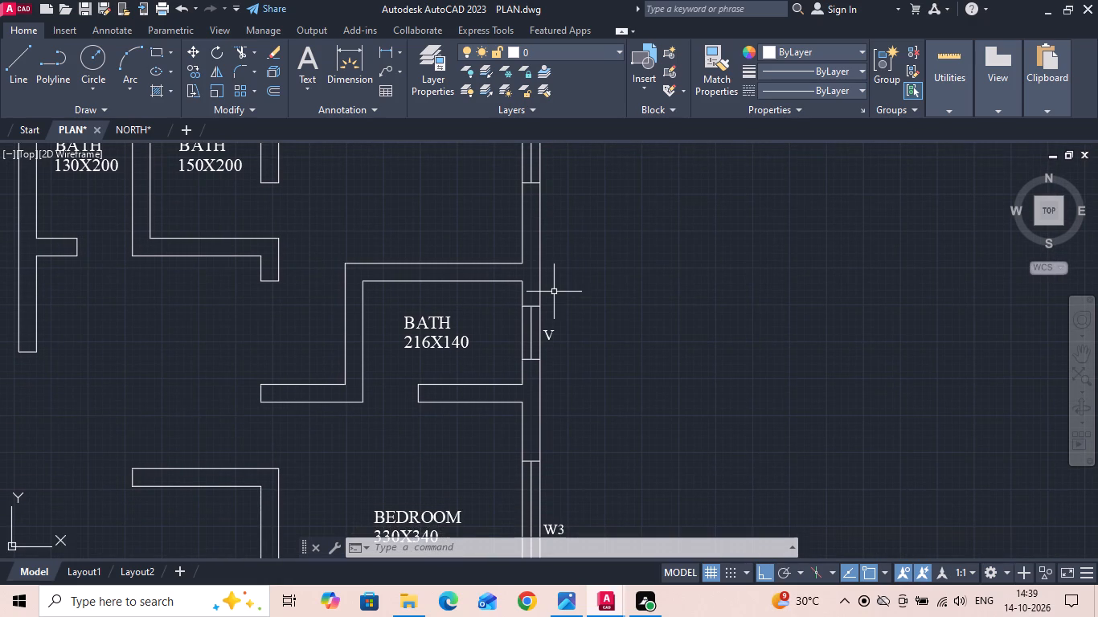
scroll(532, 319, up, 1)
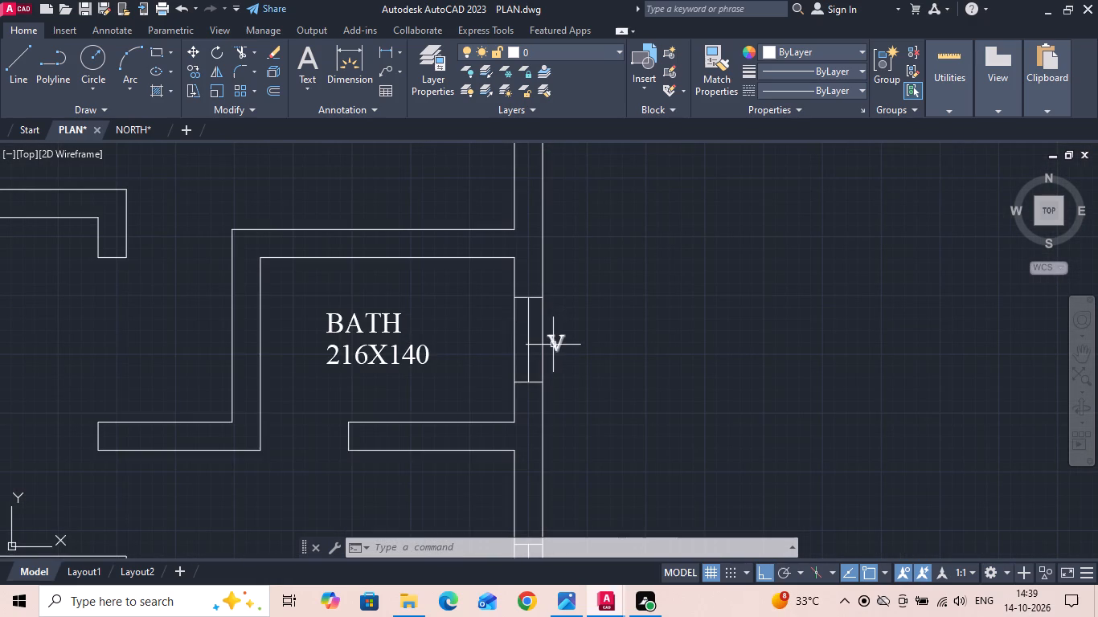
double_click(552, 345)
key(ctrl+a)
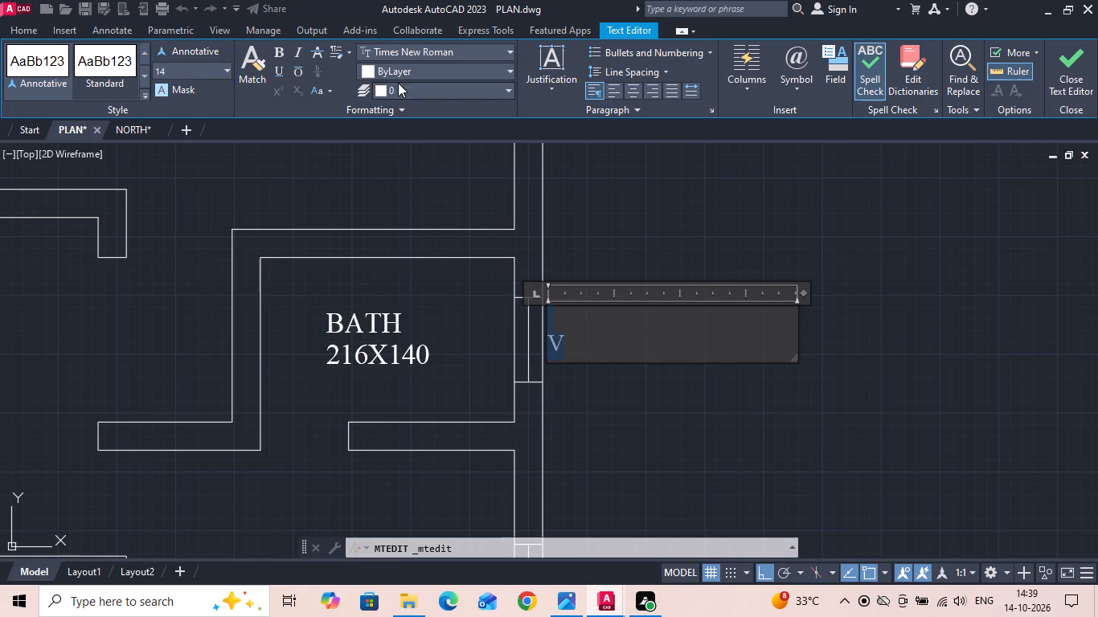
click(368, 69)
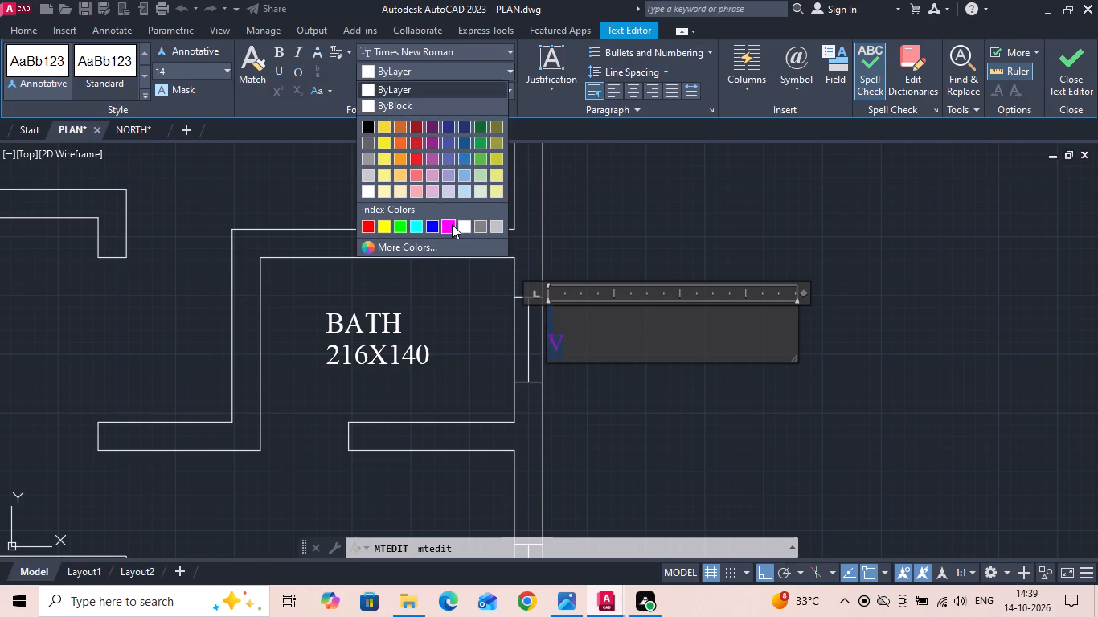
click(452, 224)
click(688, 235)
Set the text colour of the W3 label east of BEDROOM 330X340 to magenta.
scroll(625, 190, down, 2)
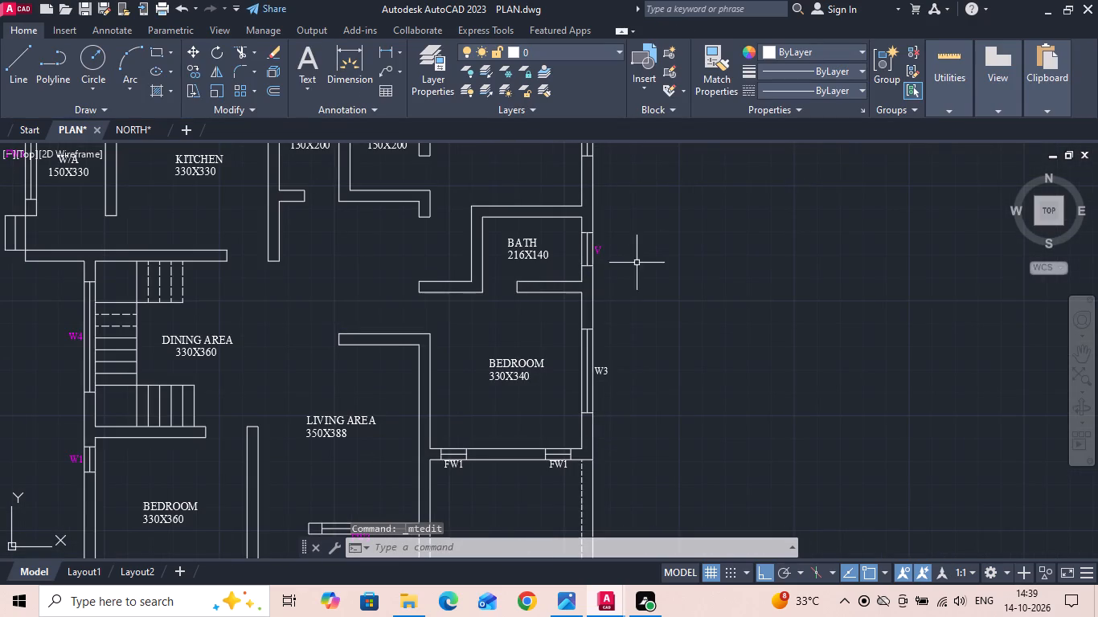
scroll(603, 408, up, 3)
double_click(594, 282)
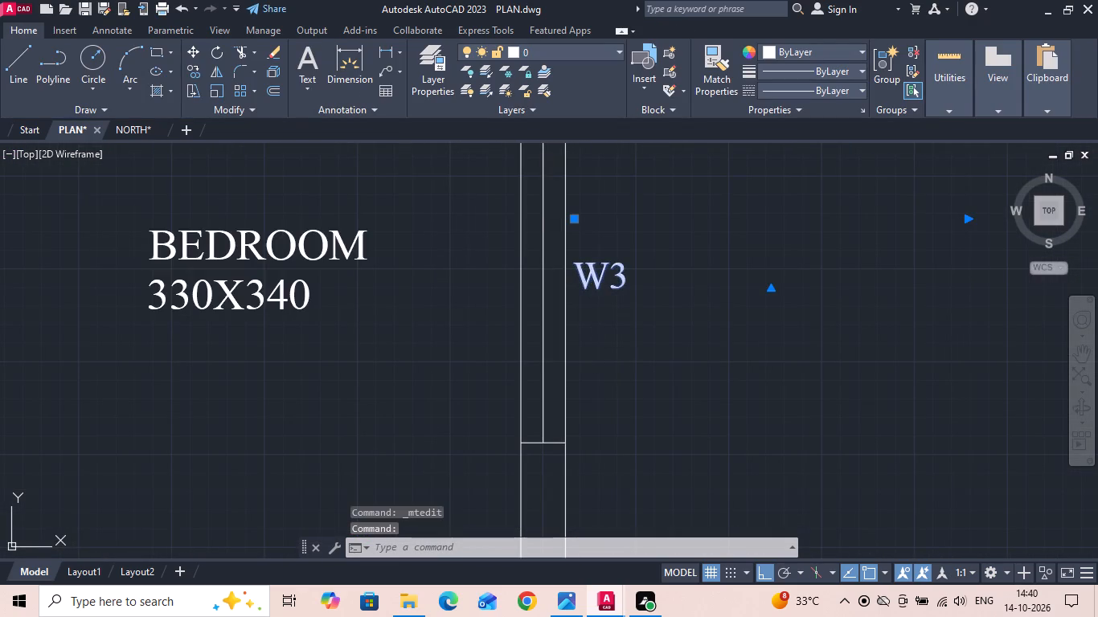
key(ctrl+a)
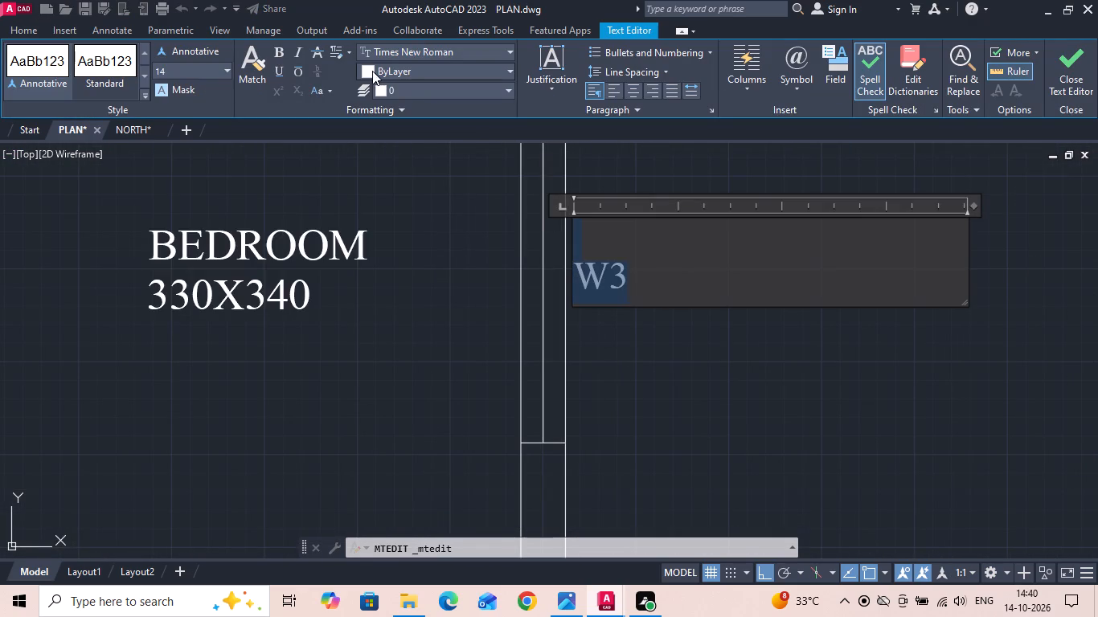
click(371, 71)
click(448, 231)
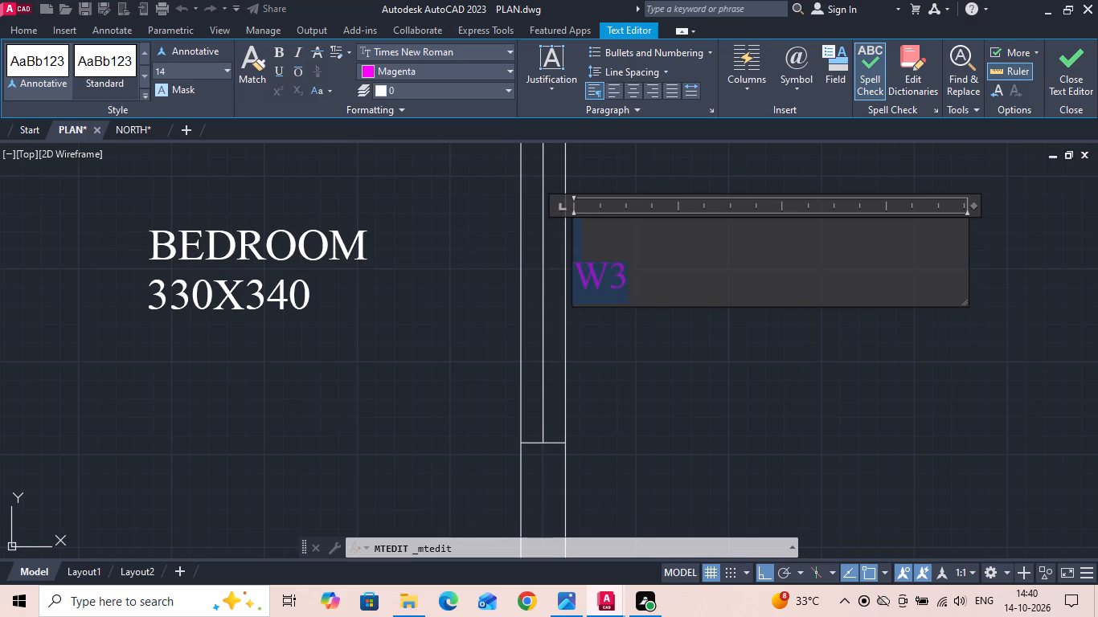
click(800, 284)
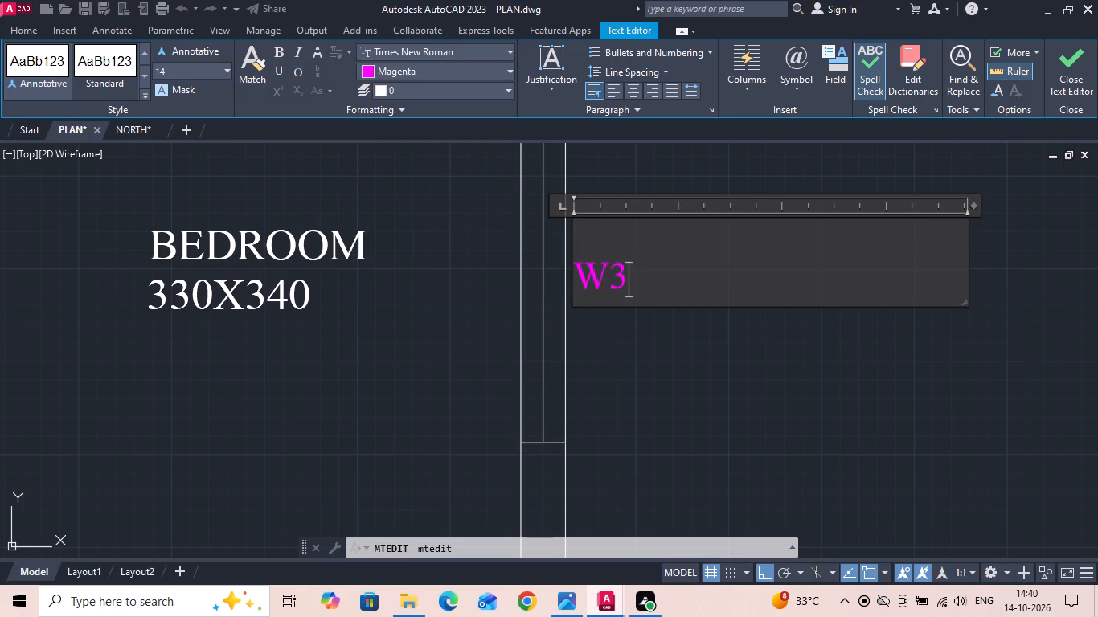
scroll(756, 239, down, 2)
middle_drag(768, 341, 748, 223)
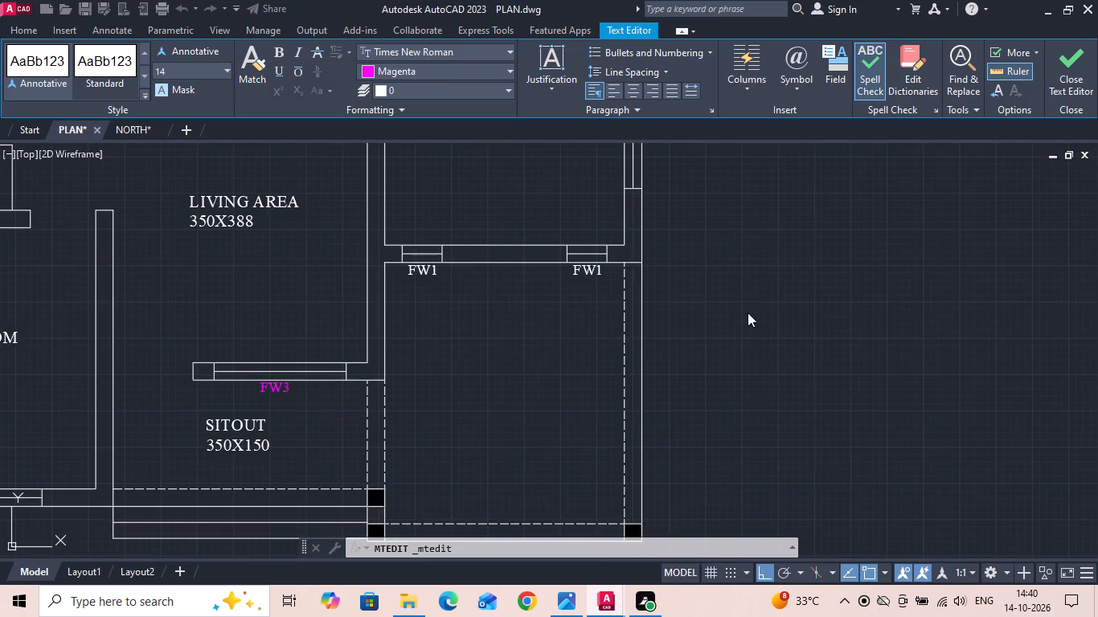
scroll(736, 326, down, 1)
click(716, 269)
Set the text colour of the eastern FW1 label below BEDROOM 330X340 to magenta.
scroll(639, 278, up, 2)
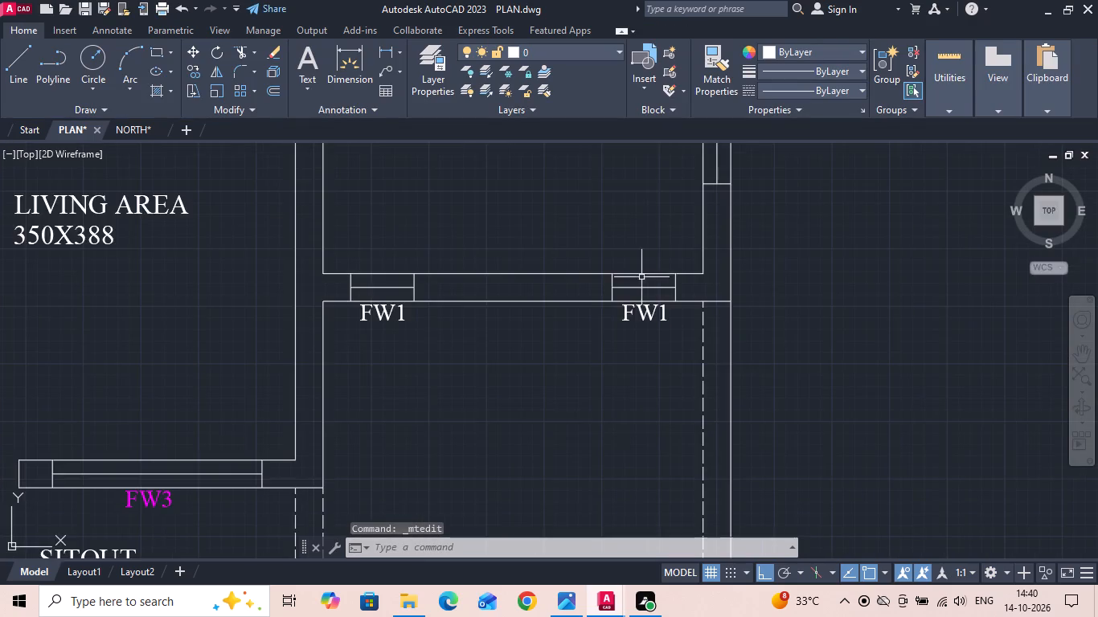
scroll(641, 302, up, 2)
double_click(645, 326)
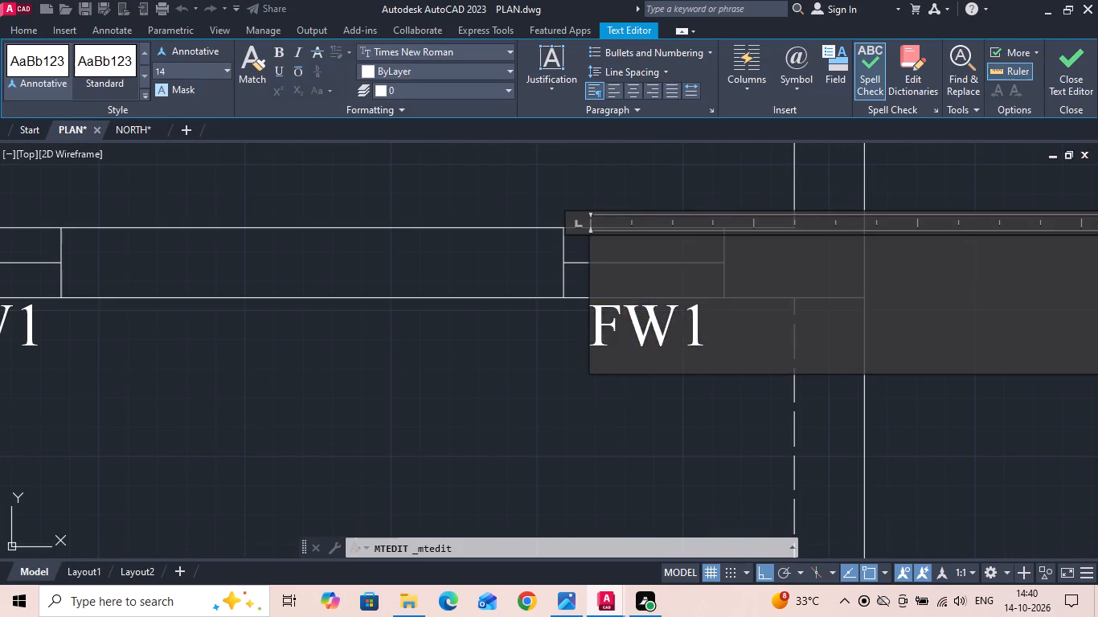
key(ctrl+a)
click(369, 76)
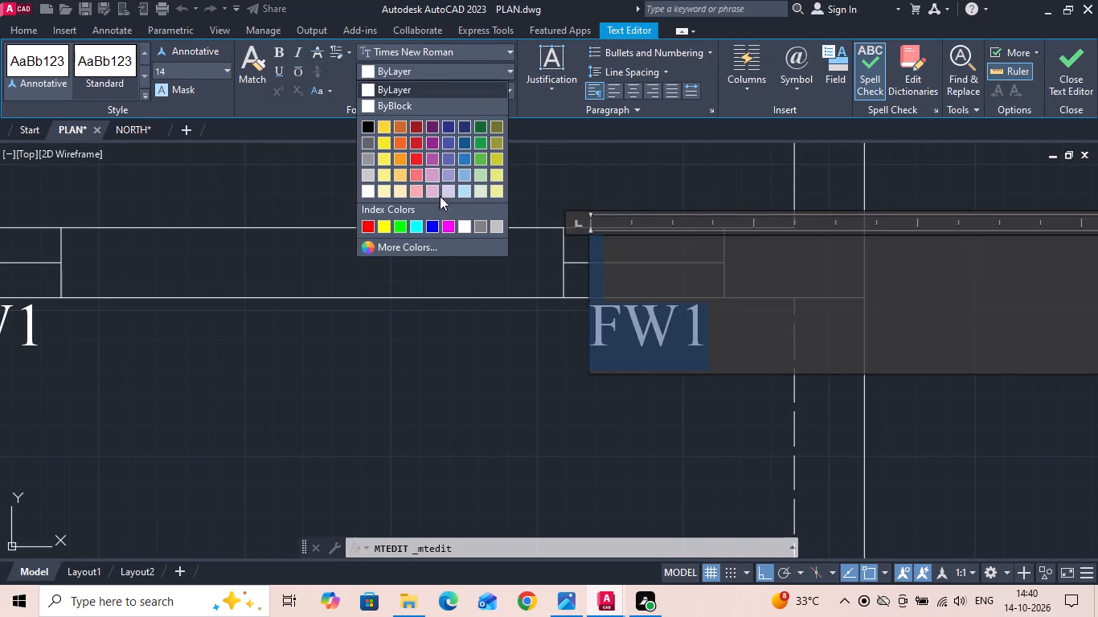
click(443, 225)
click(494, 363)
Set the text colour of the western FW1 label below BEDROOM 330X340 to magenta.
scroll(589, 357, down, 2)
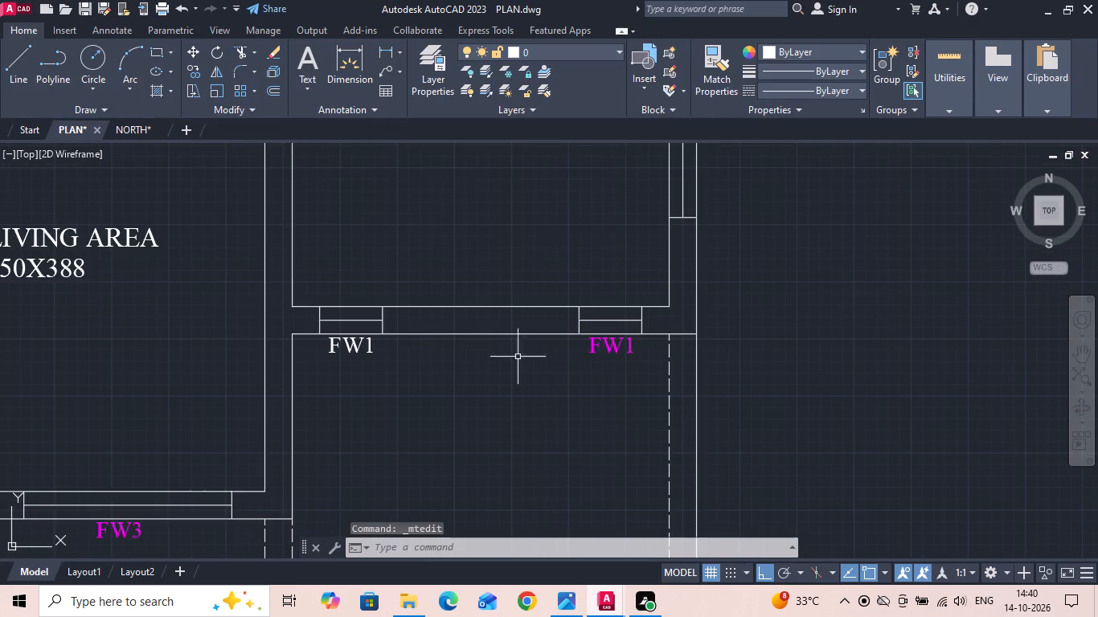
scroll(399, 355, up, 2)
double_click(326, 340)
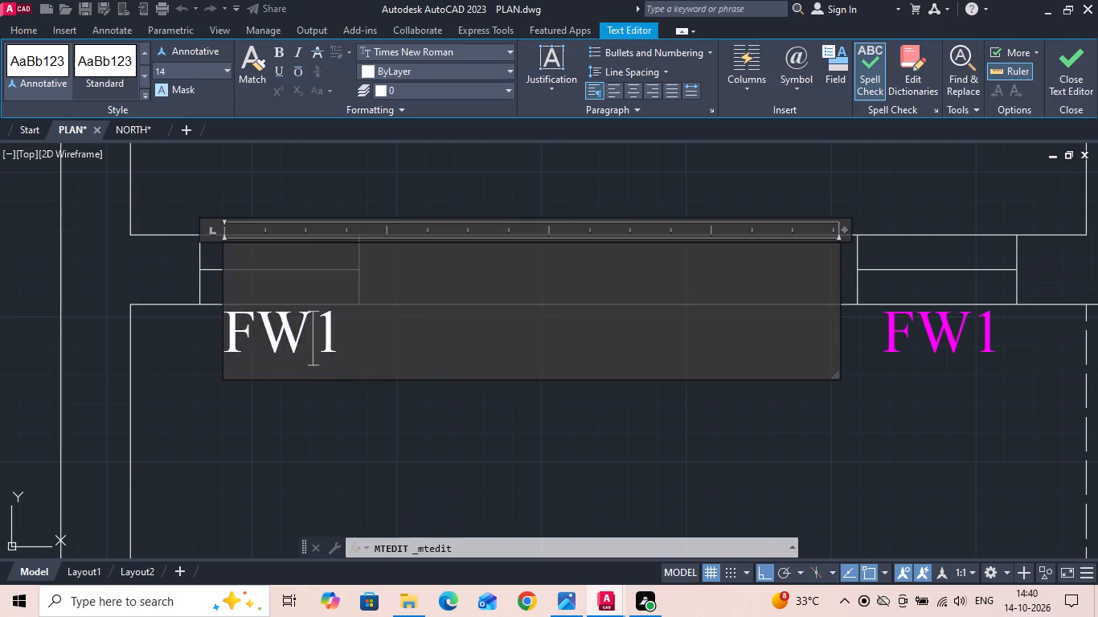
key(ctrl+a)
click(367, 67)
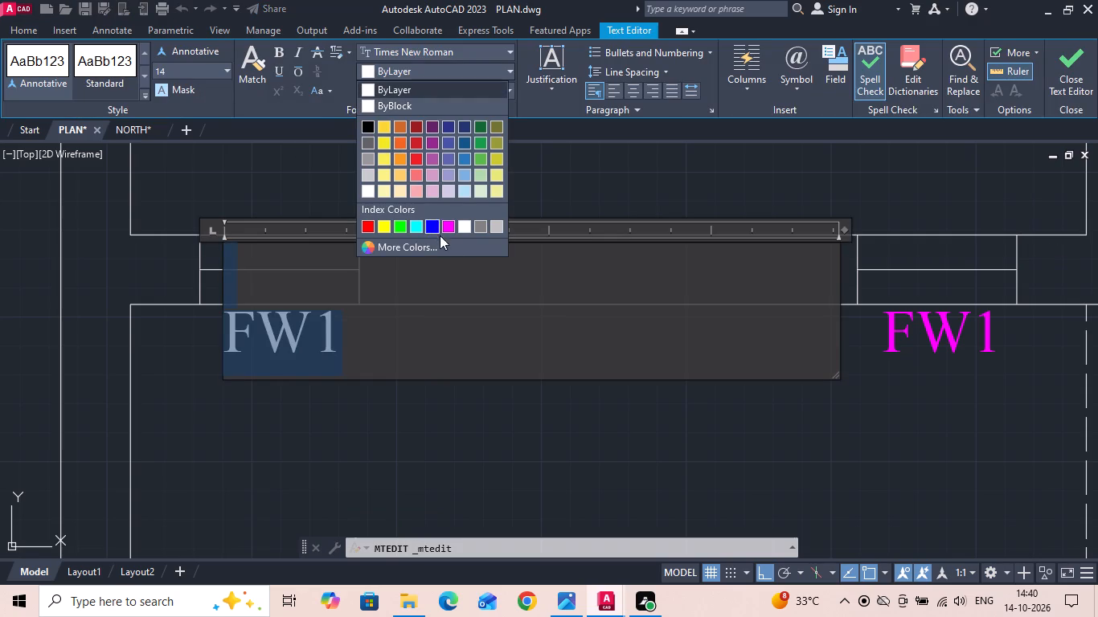
click(453, 225)
click(440, 431)
Move both FW1 labels below BEDROOM 330X340 straight down by about 0.84 units, slightly away from the wall.
scroll(547, 327, down, 4)
scroll(567, 362, up, 1)
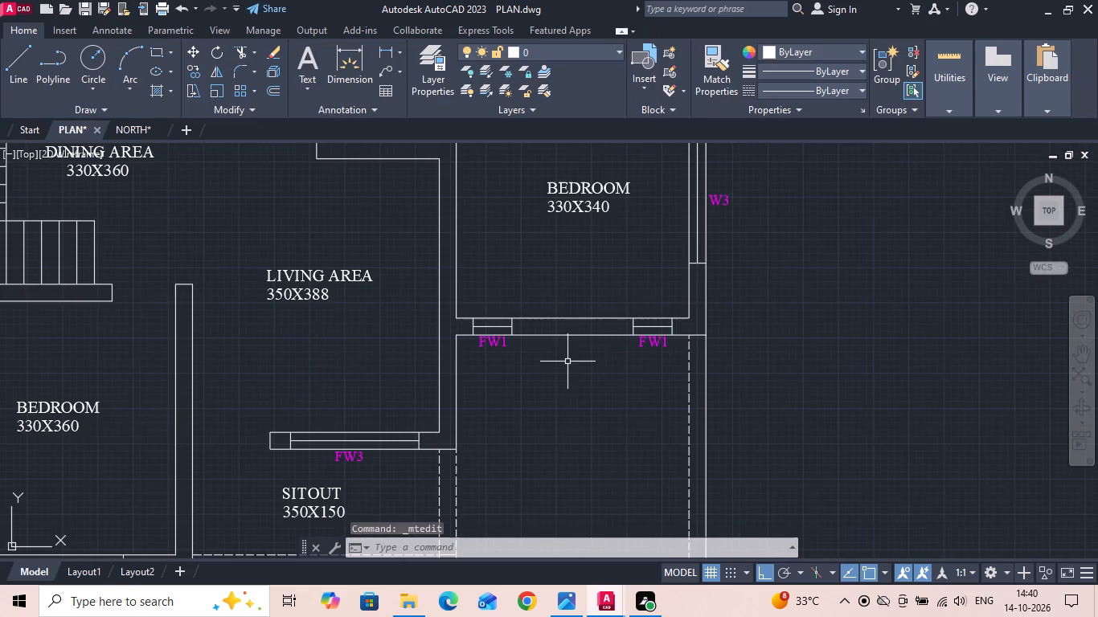
scroll(612, 350, up, 2)
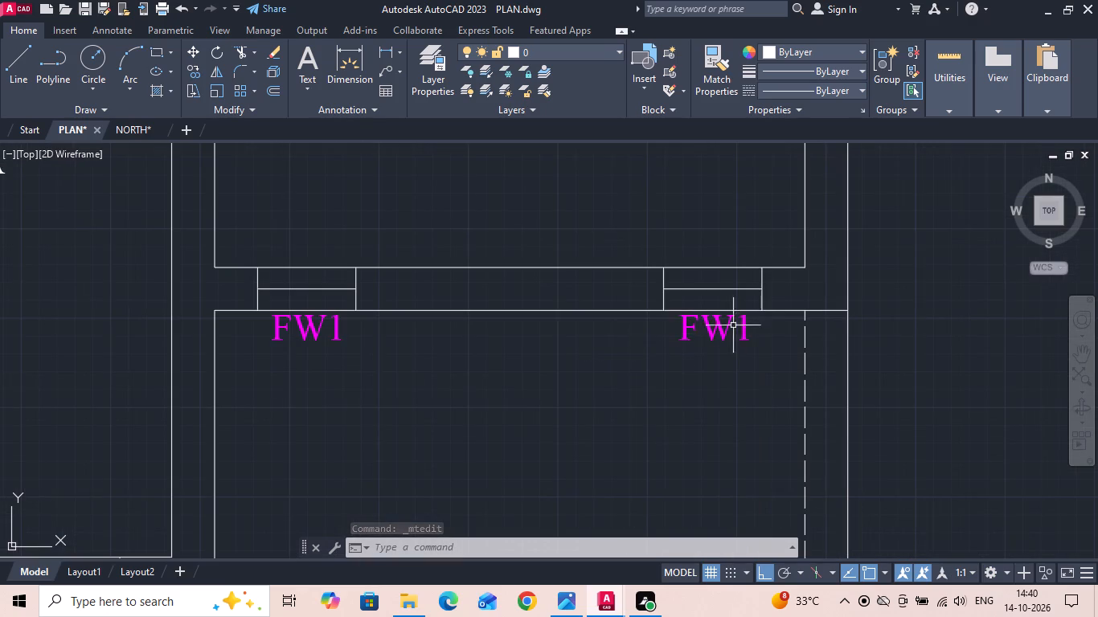
drag(779, 333, 728, 338)
click(318, 342)
right_click(318, 342)
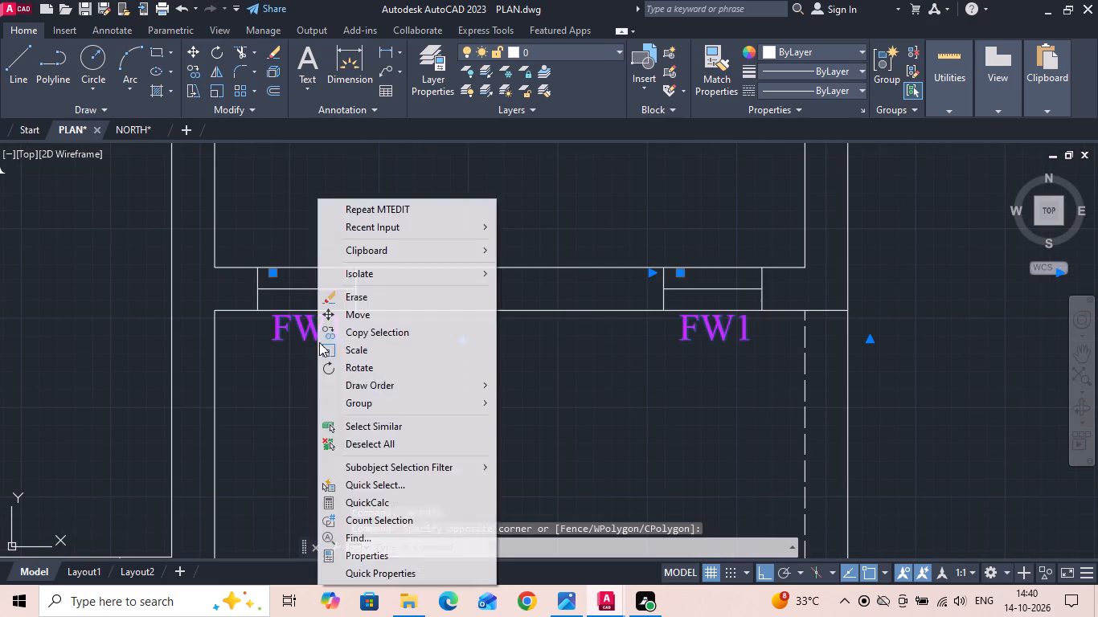
click(354, 321)
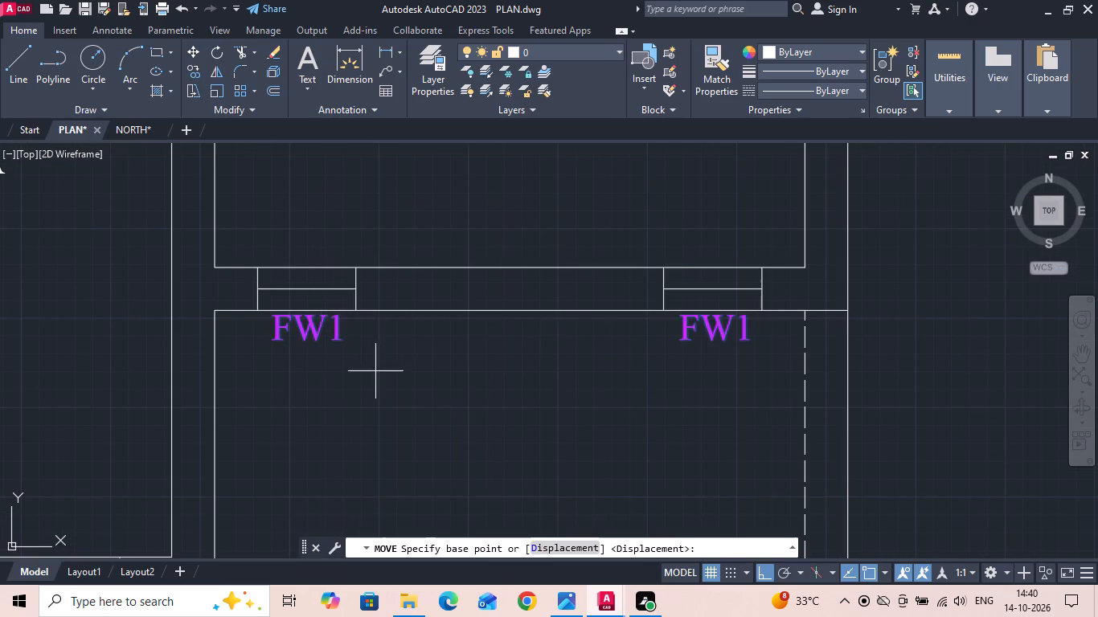
scroll(338, 374, up, 1)
click(334, 374)
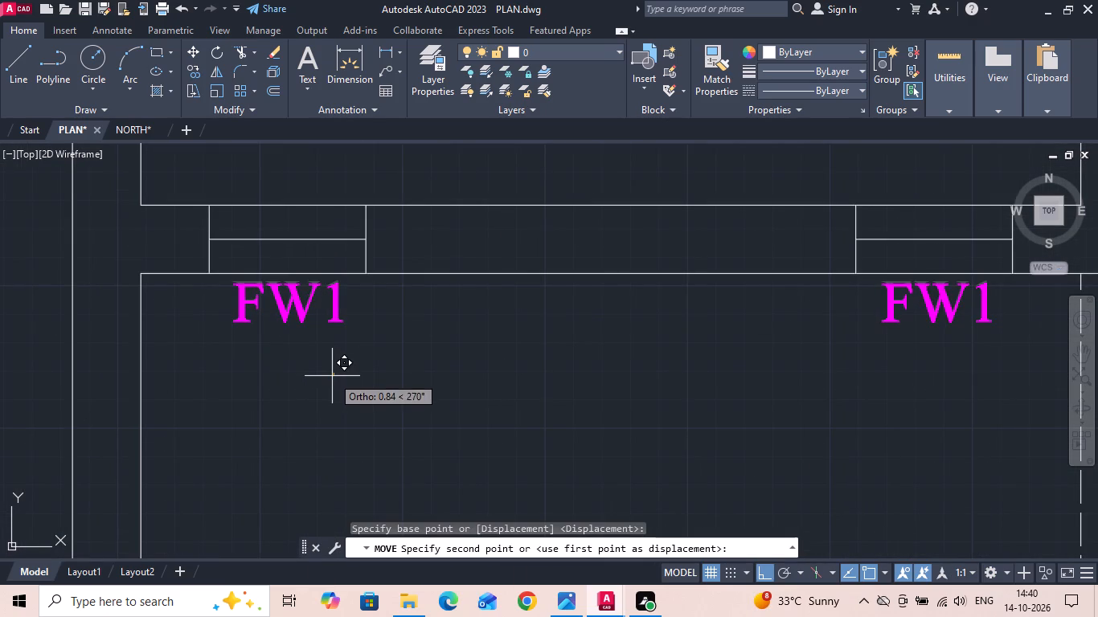
click(332, 376)
Save the PLAN drawing with nothing selected.
key(ctrl+a)
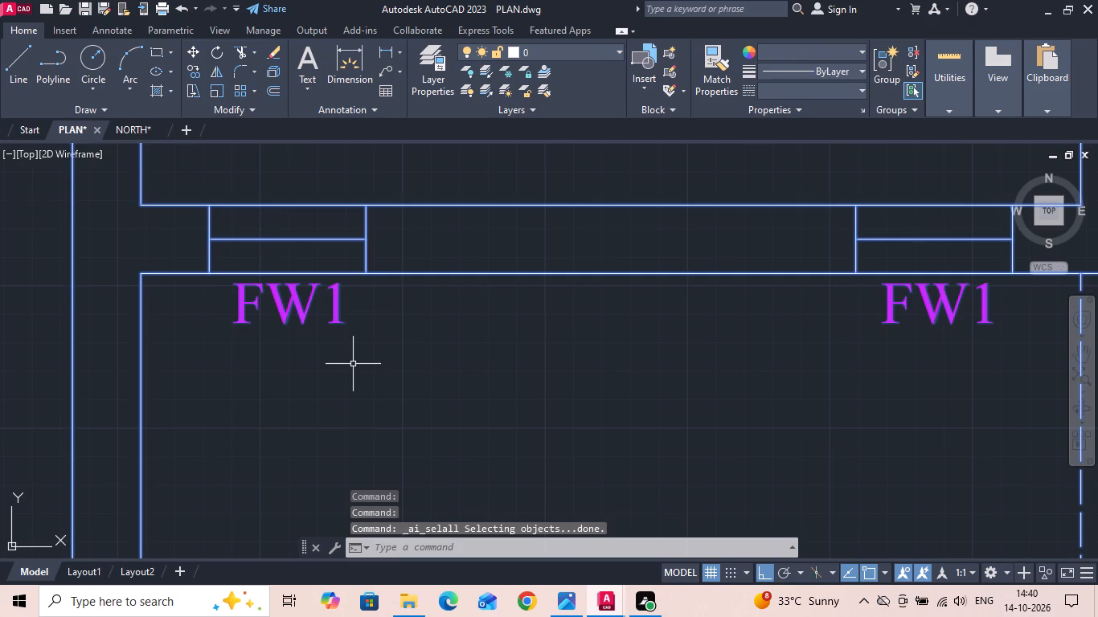
key(Escape)
key(ctrl+s)
key(ctrl+s)
key(ctrl+s)
key(ctrl+s)
key(ctrl+s)
key(ctrl+s)
key(ctrl+s)
key(ctrl+s)
key(ctrl+s)
key(ctrl+s)
key(ctrl+s)
key(ctrl+s)
key(ctrl+s)
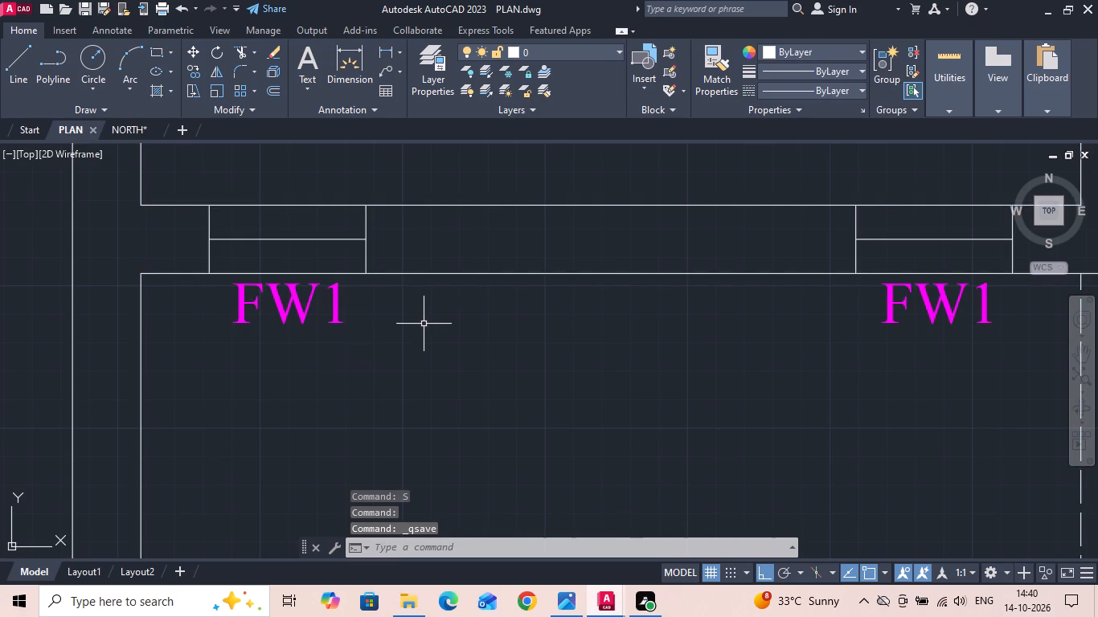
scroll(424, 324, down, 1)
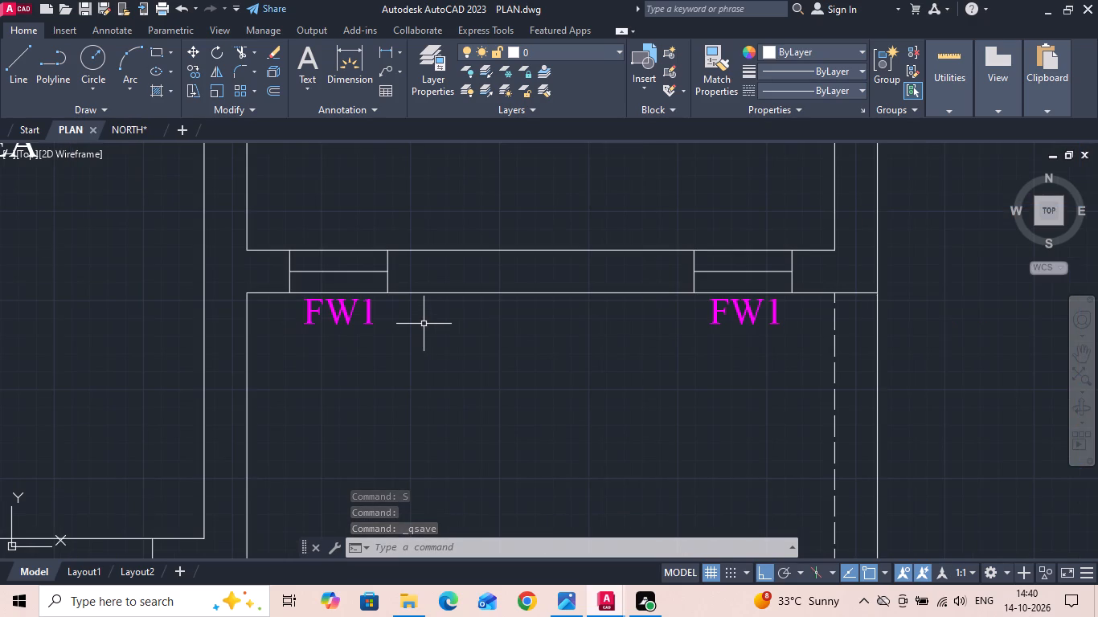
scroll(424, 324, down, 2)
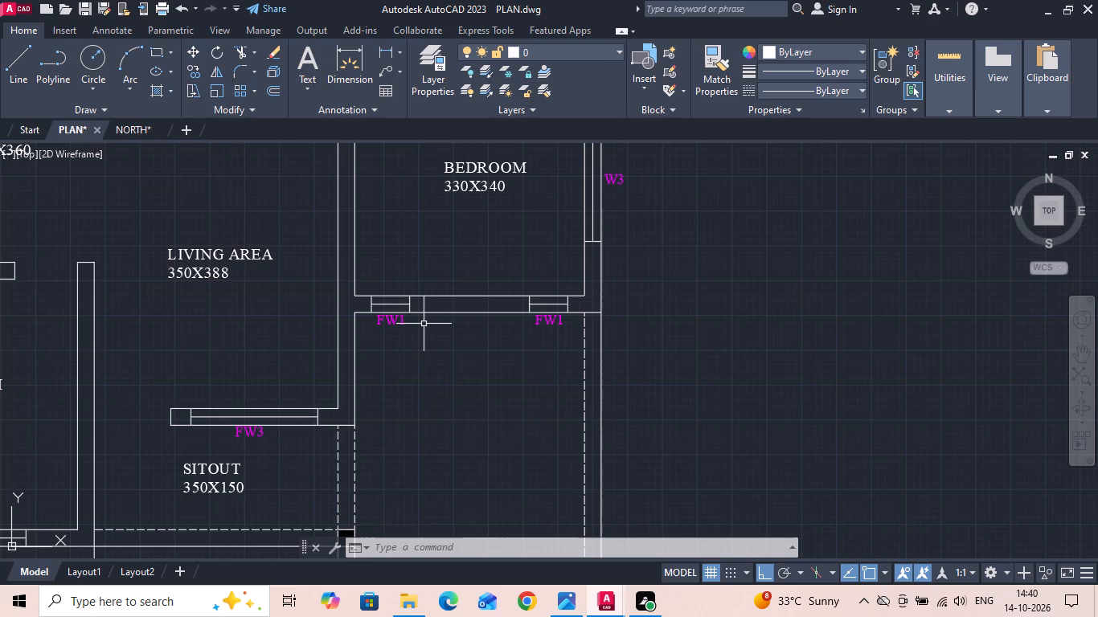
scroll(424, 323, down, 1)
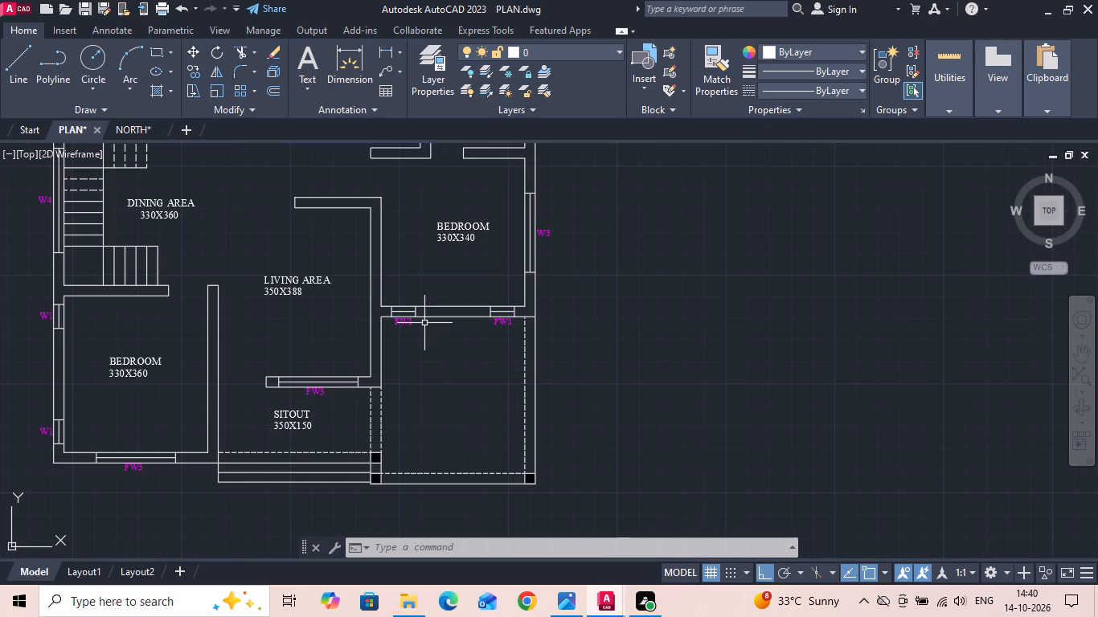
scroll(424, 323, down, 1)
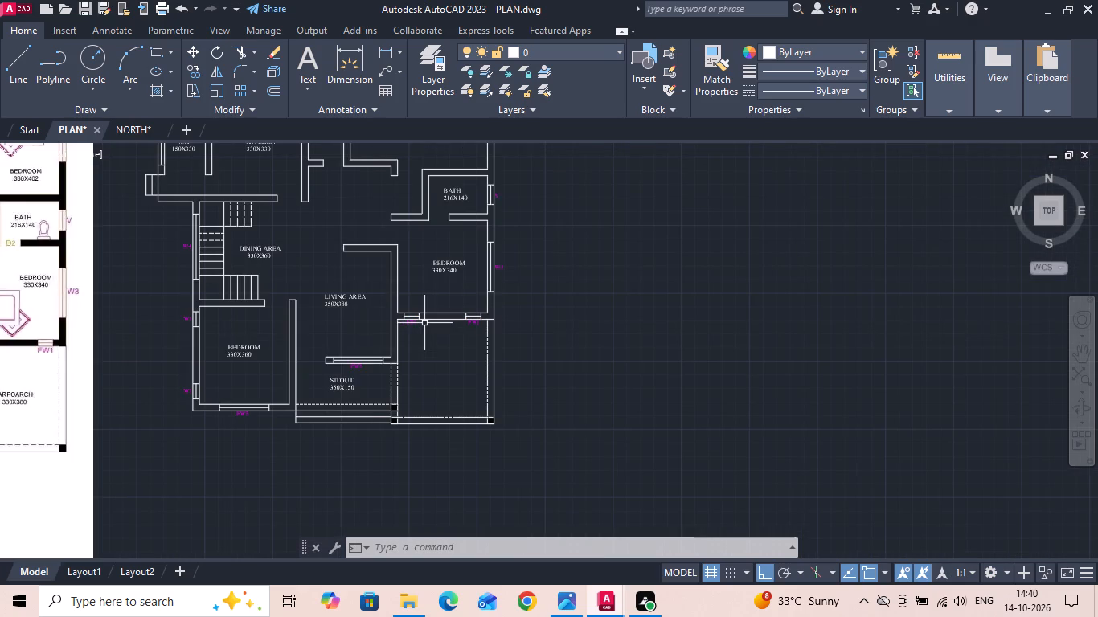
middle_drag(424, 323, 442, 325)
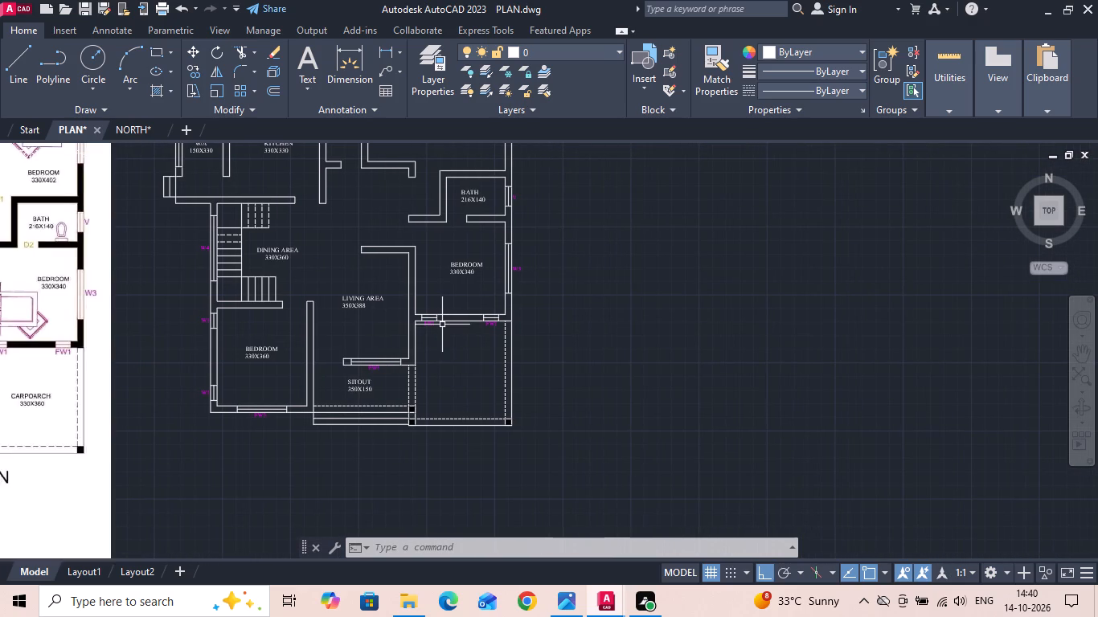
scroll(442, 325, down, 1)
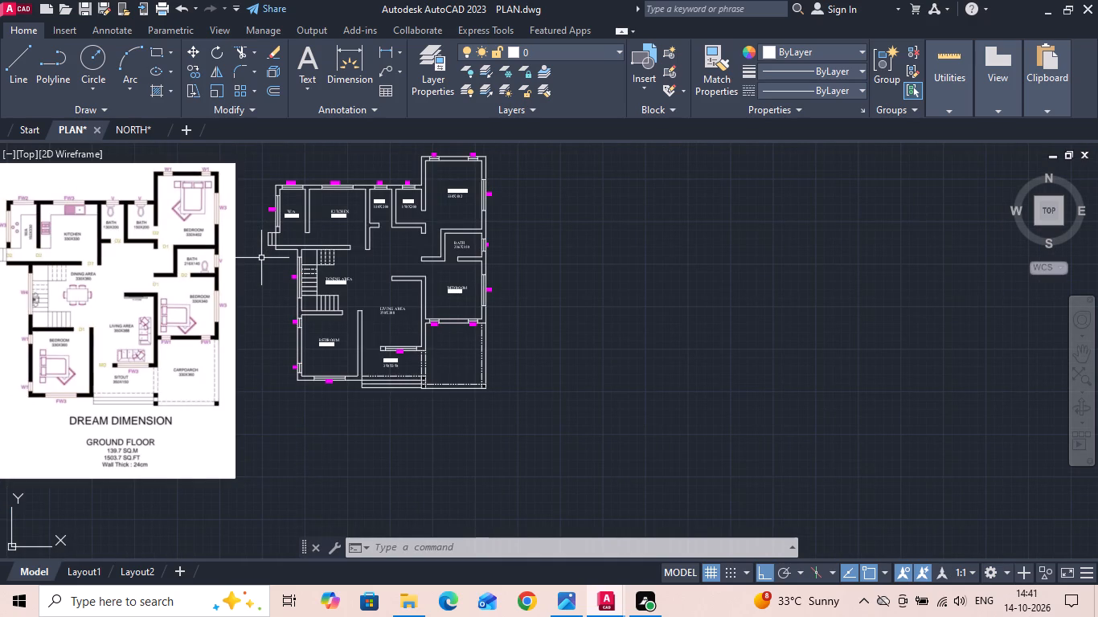
Copy the FW3 label west of W/A 150X330 to just inside the door opening at the steps south of it.
scroll(277, 191, up, 3)
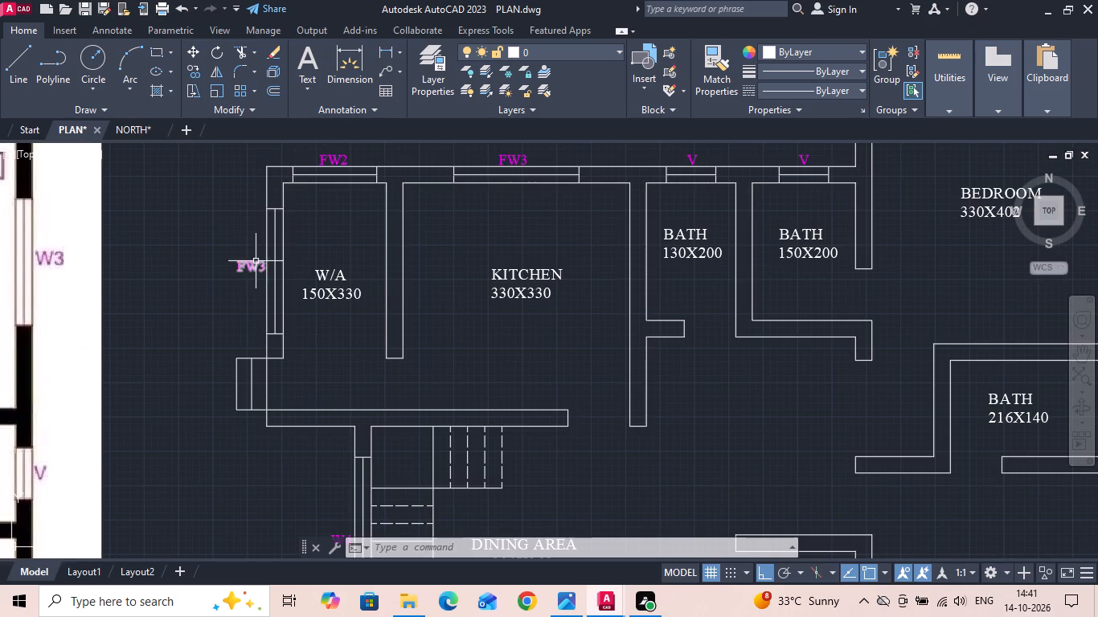
click(255, 263)
right_click(255, 263)
click(297, 307)
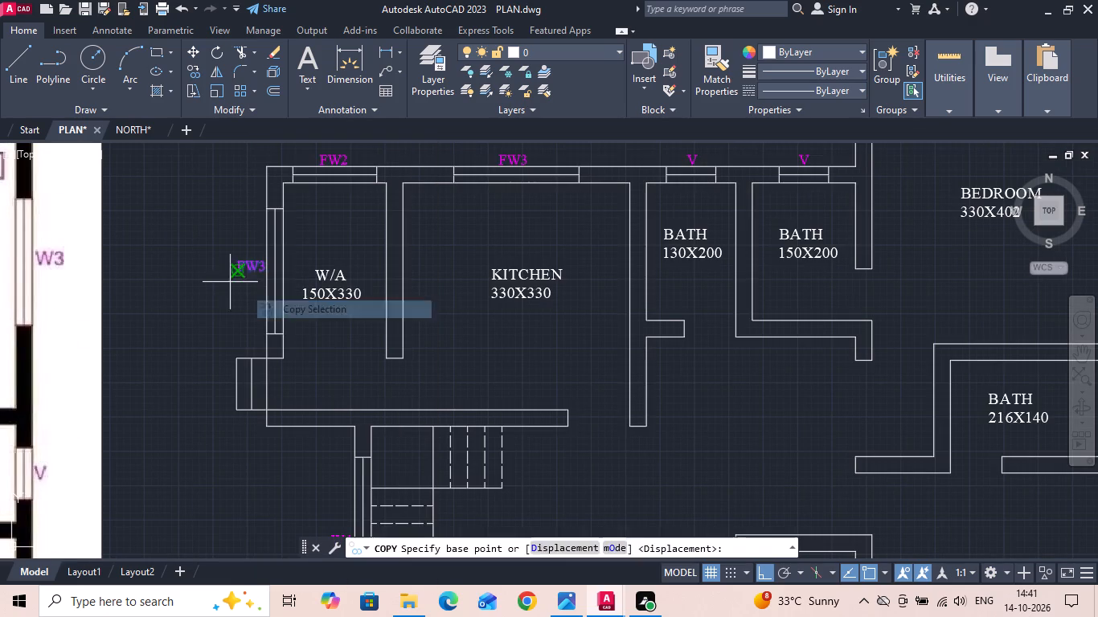
drag(227, 272, 241, 293)
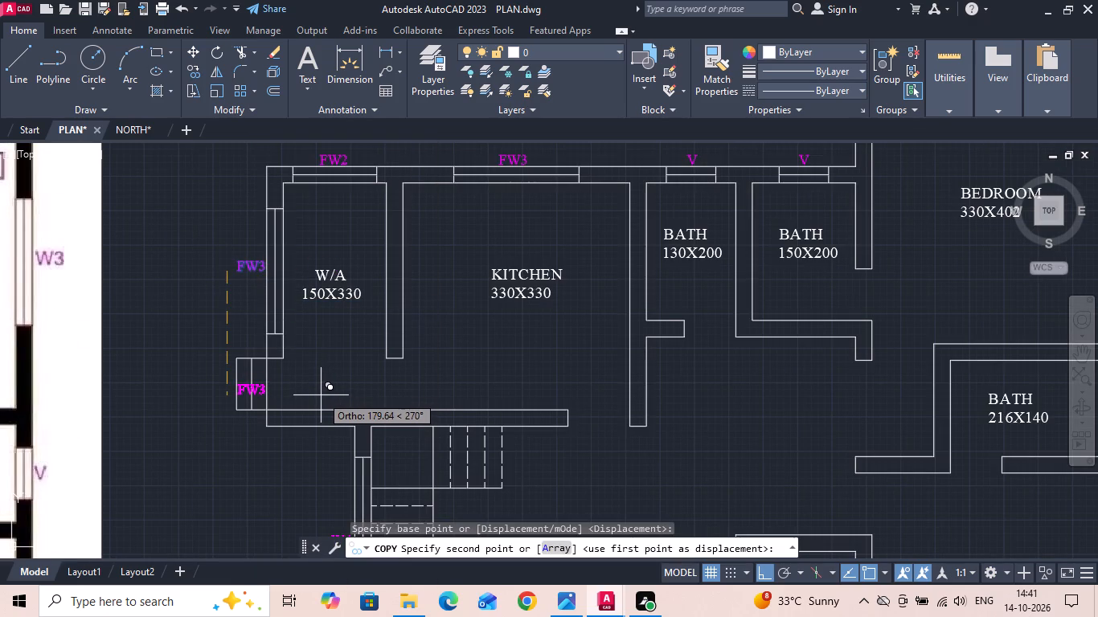
key(F9)
scroll(319, 394, up, 1)
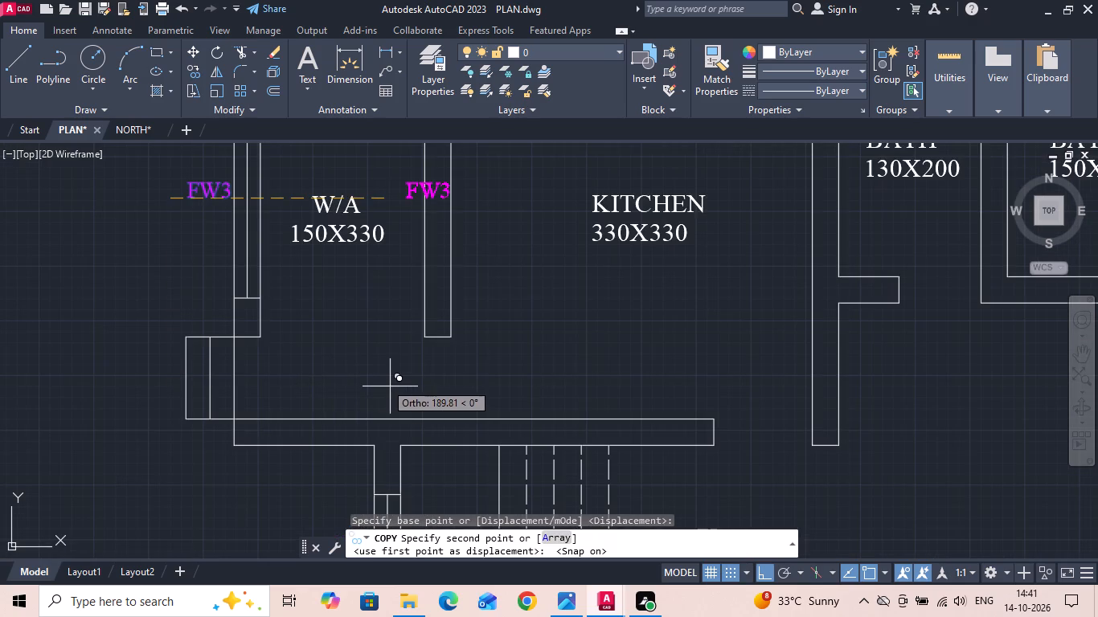
key(F8)
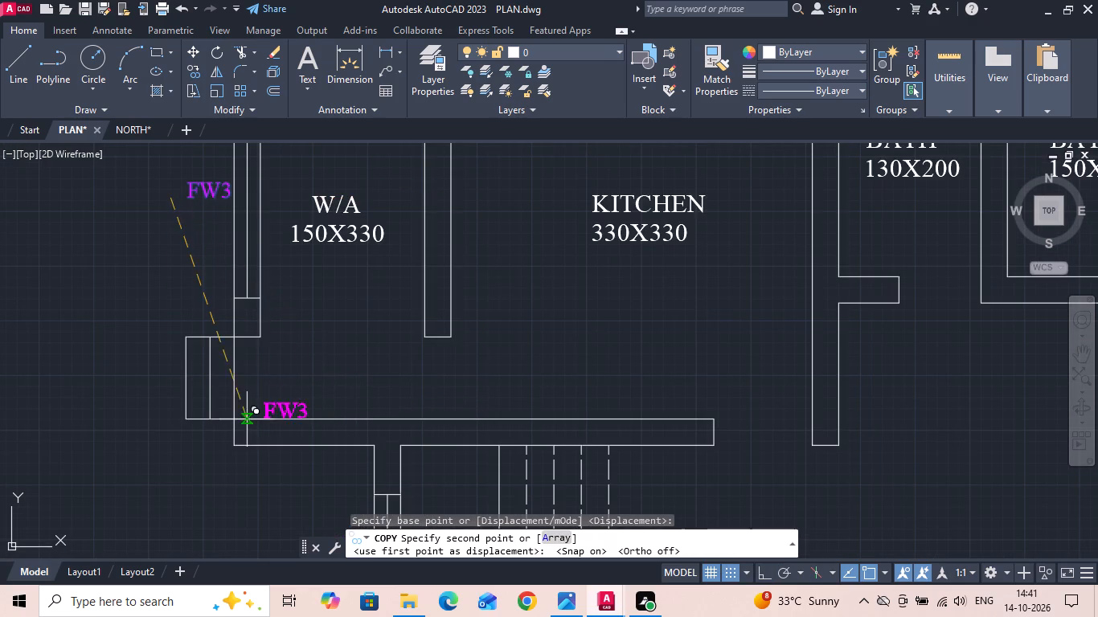
scroll(247, 398, up, 2)
click(239, 387)
scroll(439, 375, down, 5)
key(Escape)
scroll(427, 372, up, 3)
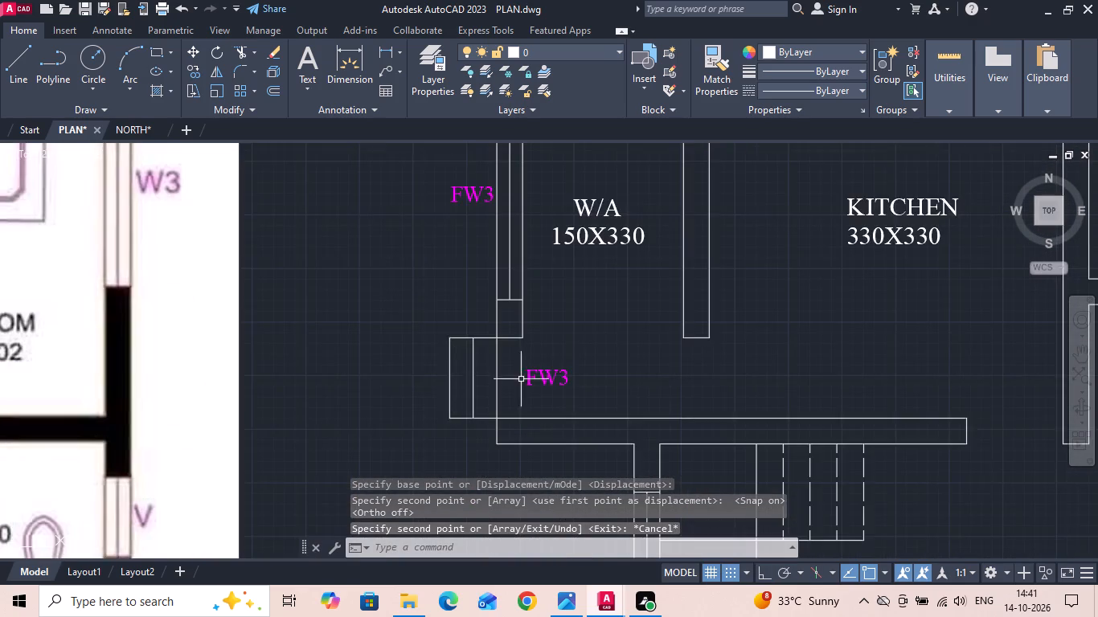
Change the copied FW3 label to read D2 and set its text colour to orange 205,105,40.
scroll(521, 379, up, 1)
double_click(531, 377)
key(ctrl+a)
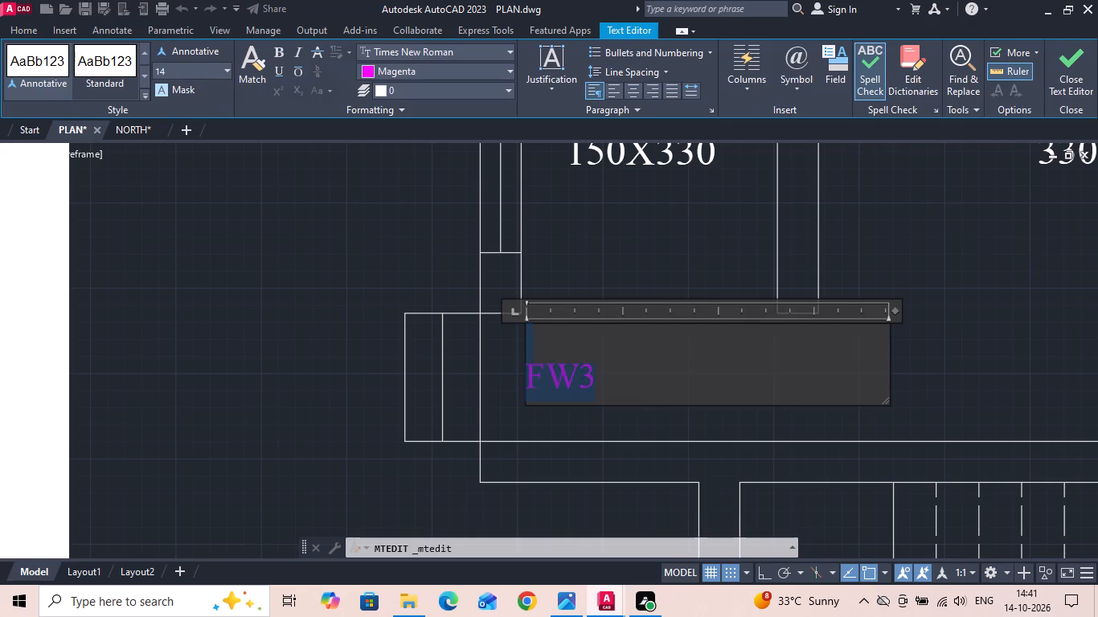
click(364, 72)
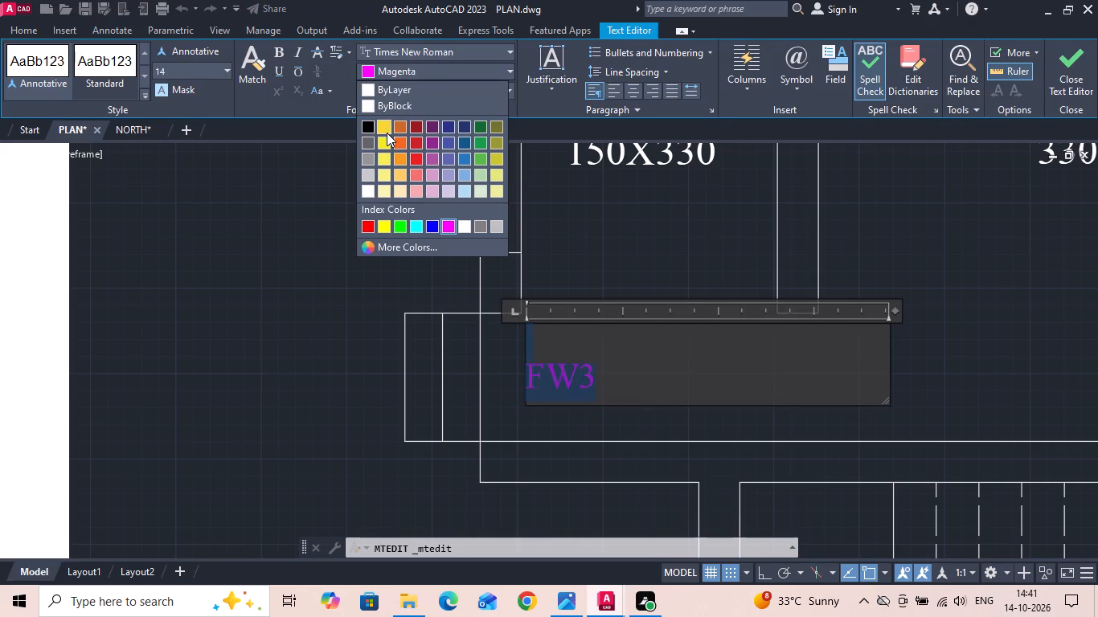
click(397, 129)
scroll(597, 270, down, 3)
scroll(624, 300, up, 1)
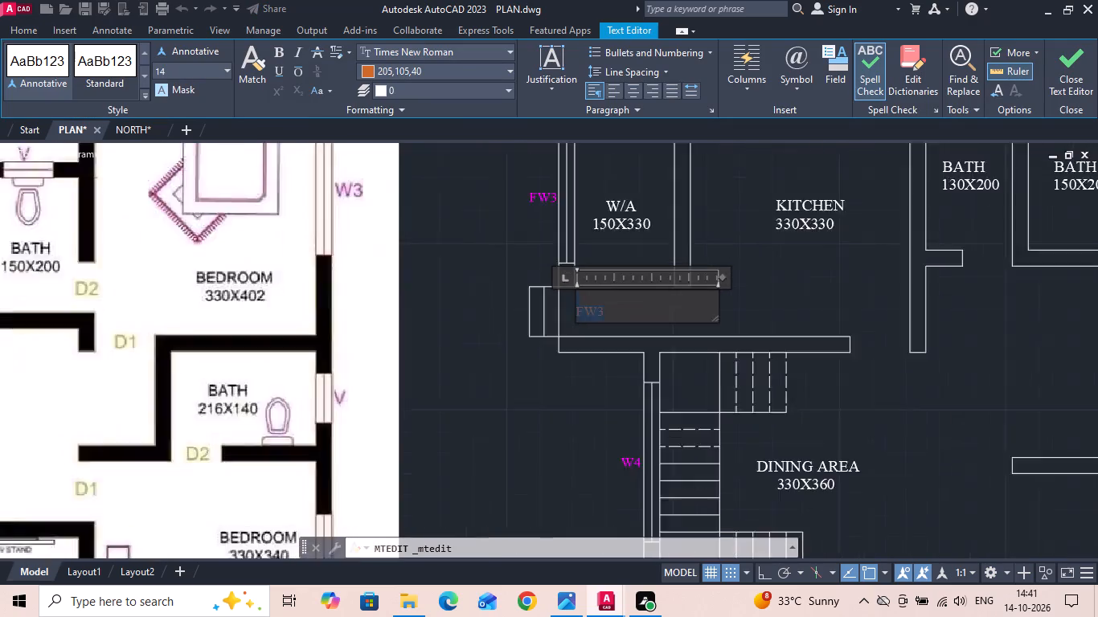
scroll(624, 300, up, 2)
click(563, 332)
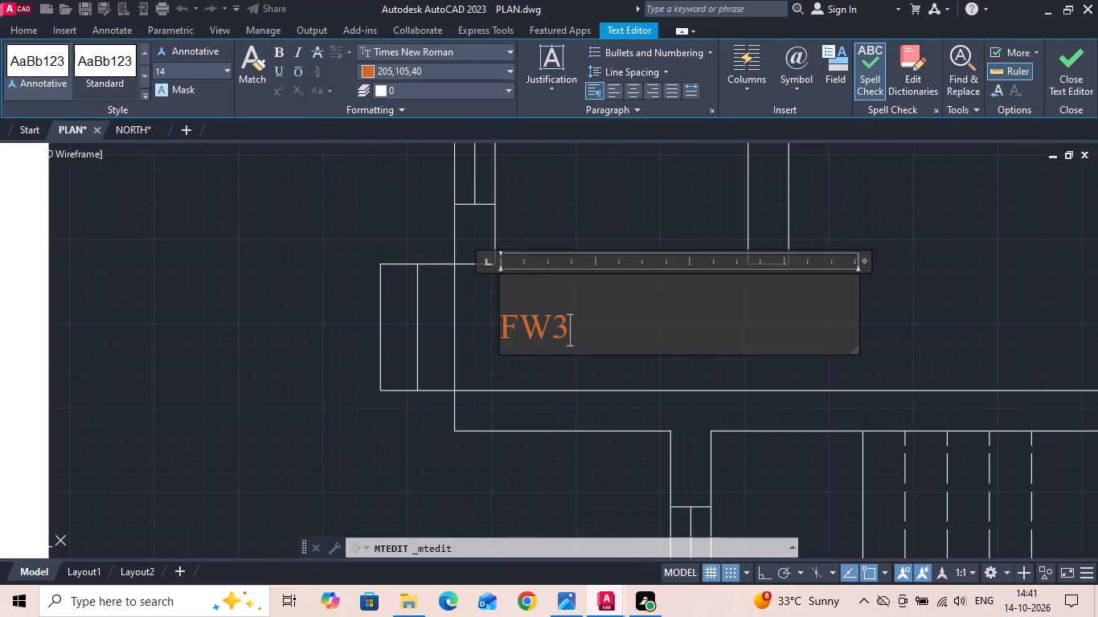
key(BackSpace)
key(2)
click(539, 336)
key(BackSpace)
key(BackSpace)
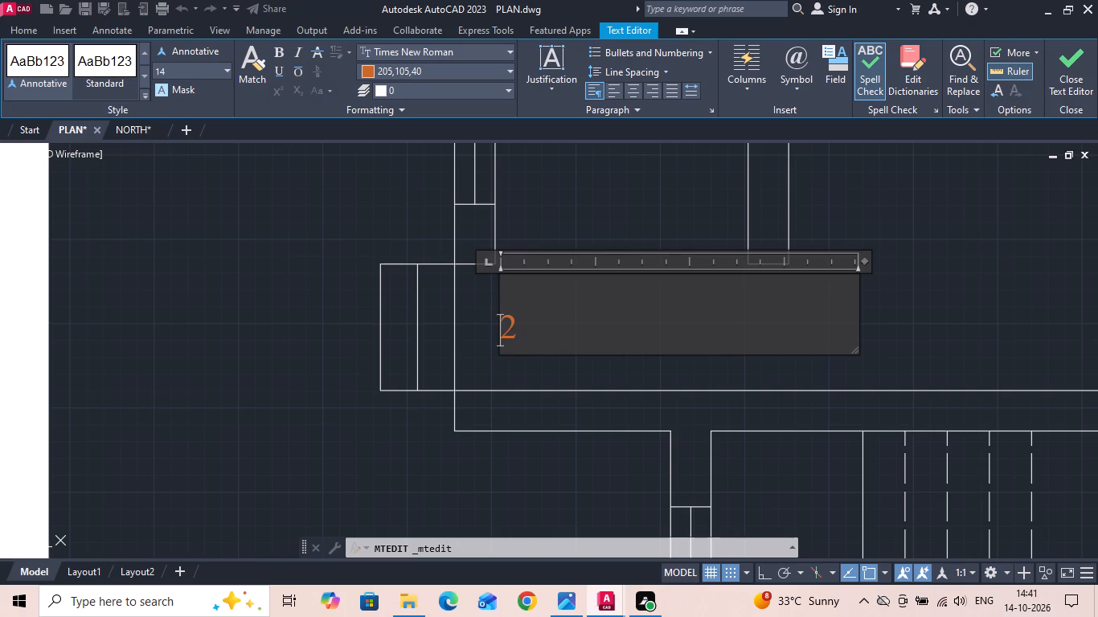
key(d)
click(518, 370)
Move the D2 label slightly west, closer to the door opening beside the outer steps.
click(533, 343)
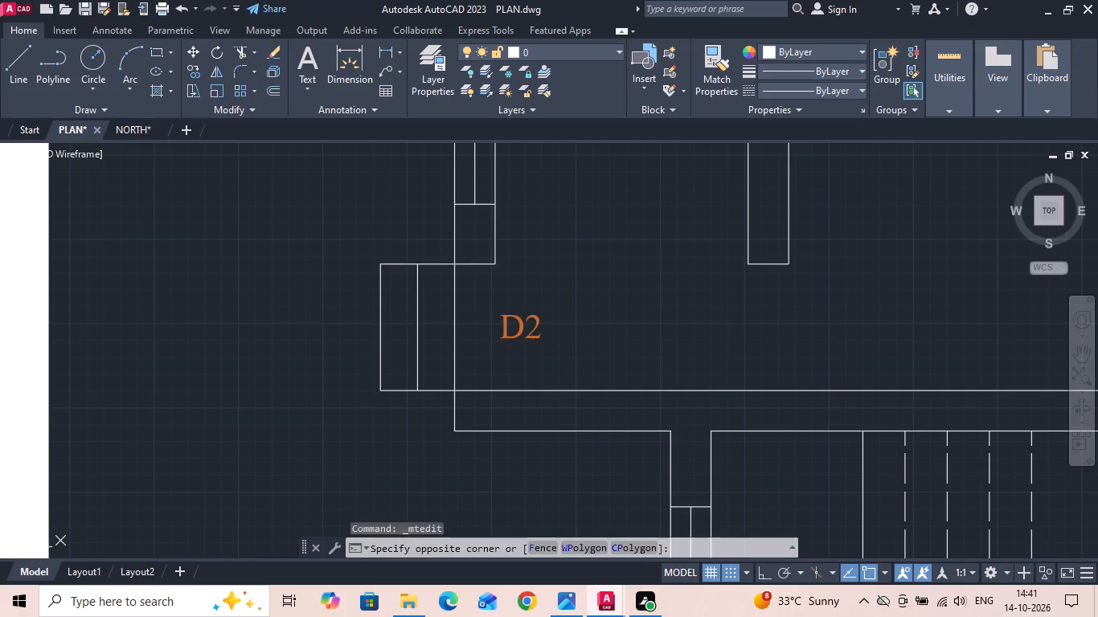
click(519, 327)
right_click(519, 327)
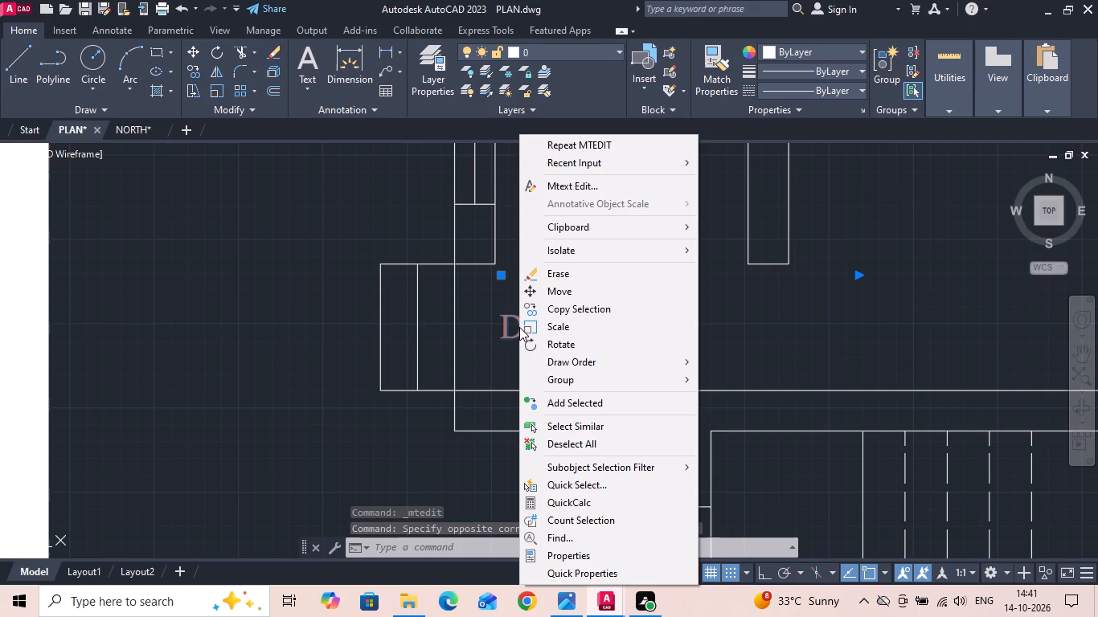
click(569, 295)
scroll(624, 315, up, 1)
click(633, 345)
click(576, 351)
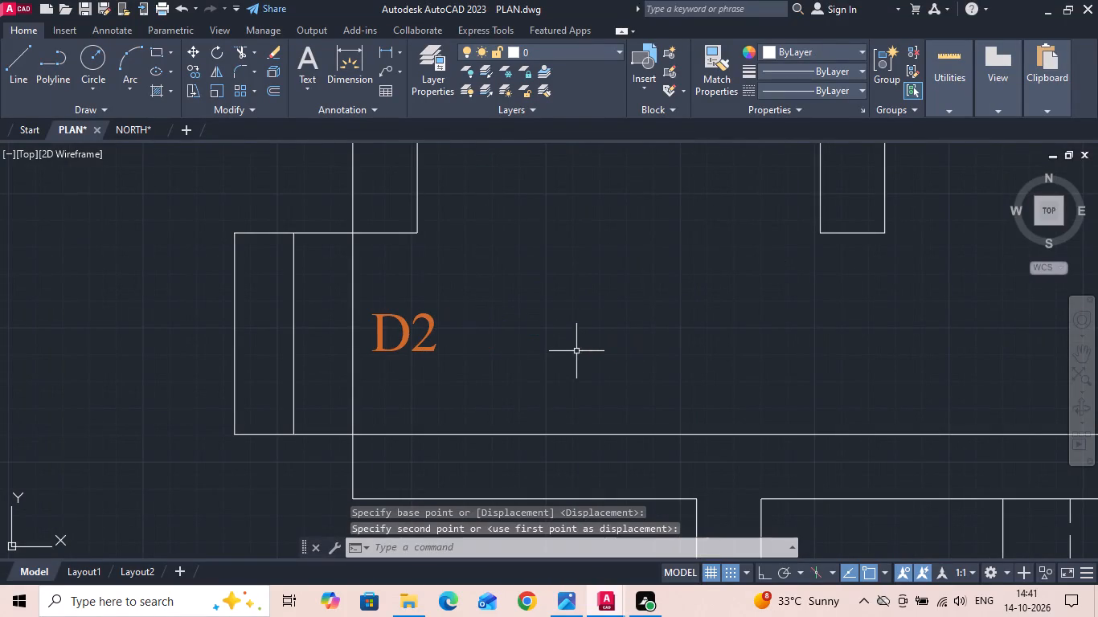
Copy the D2 label 170 units straight east to the opening between W/A and KITCHEN.
drag(461, 340, 442, 337)
click(422, 325)
right_click(421, 324)
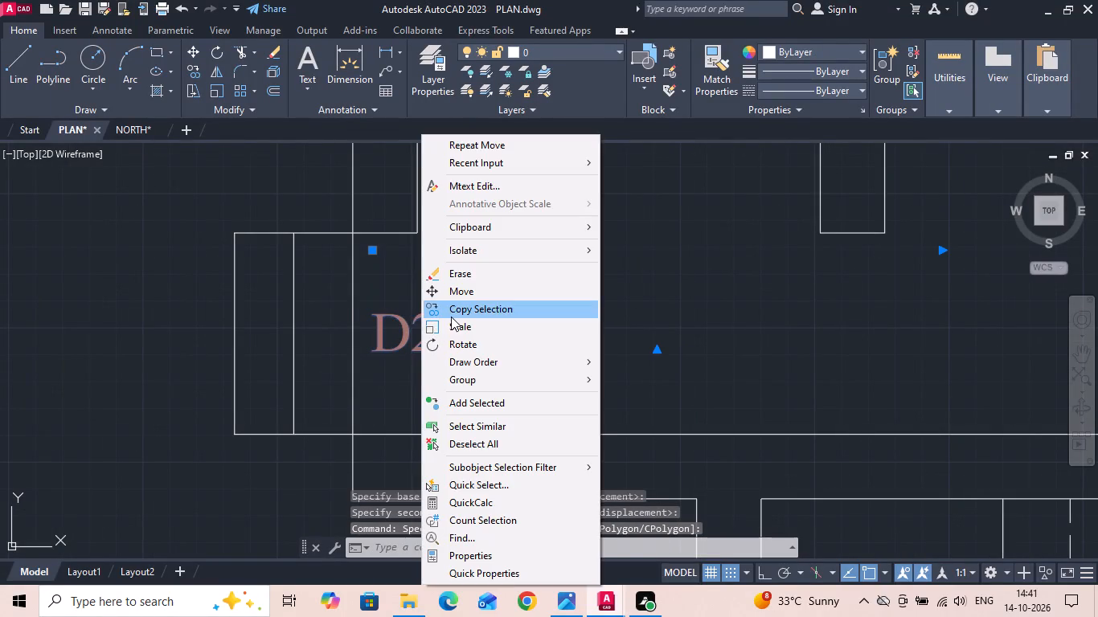
click(451, 317)
drag(499, 338, 559, 345)
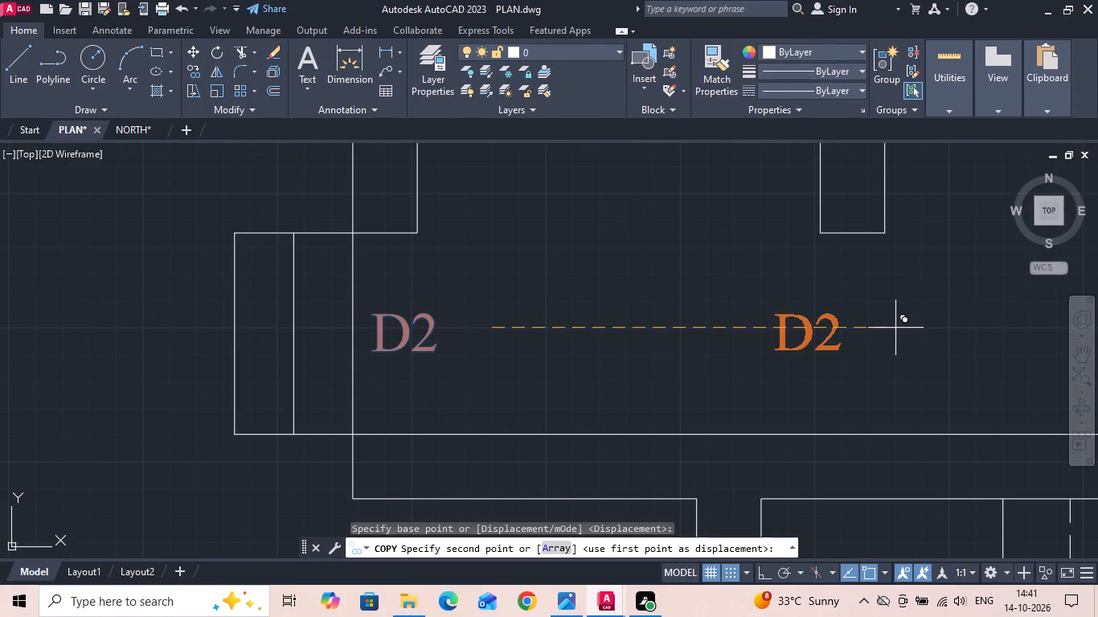
key(F8)
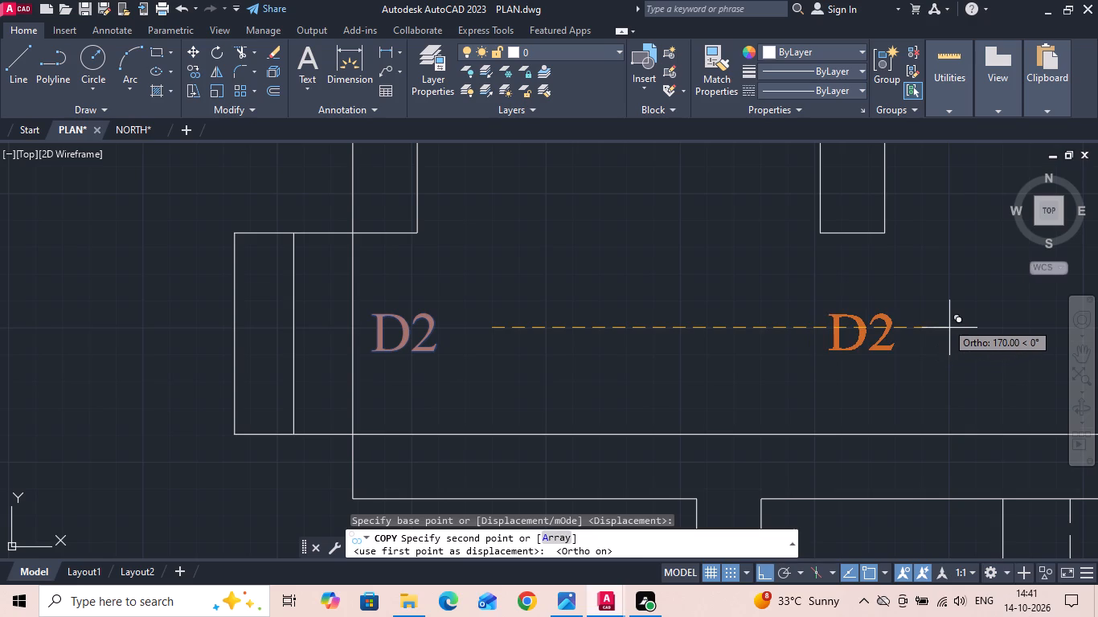
click(946, 322)
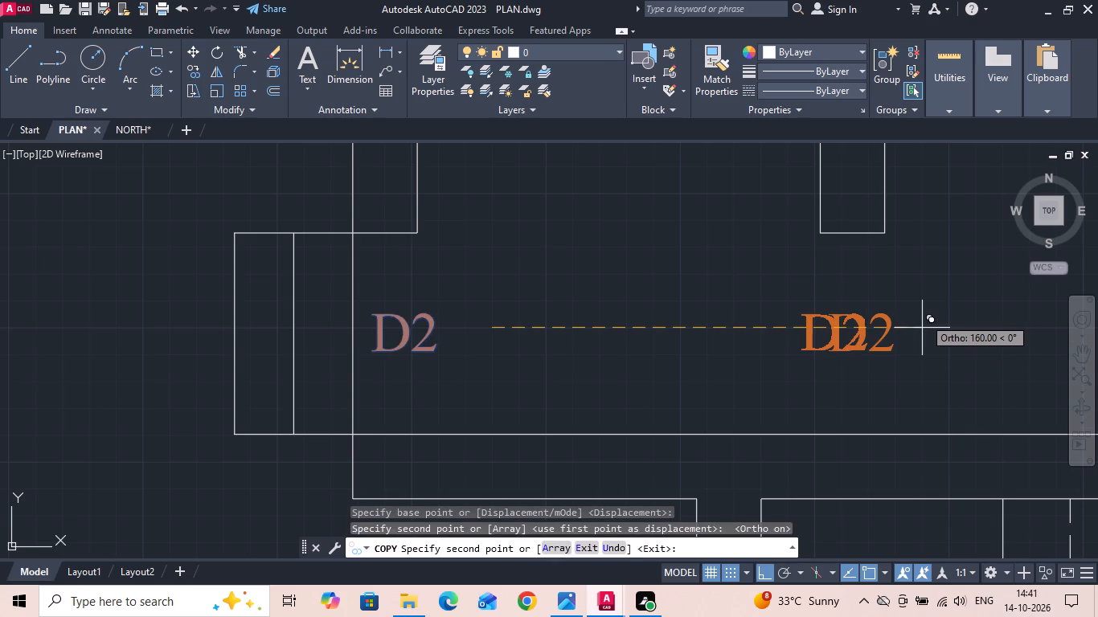
Place another copy of the D2 label in the door opening below BATH 130X200.
key(F9)
scroll(584, 321, down, 3)
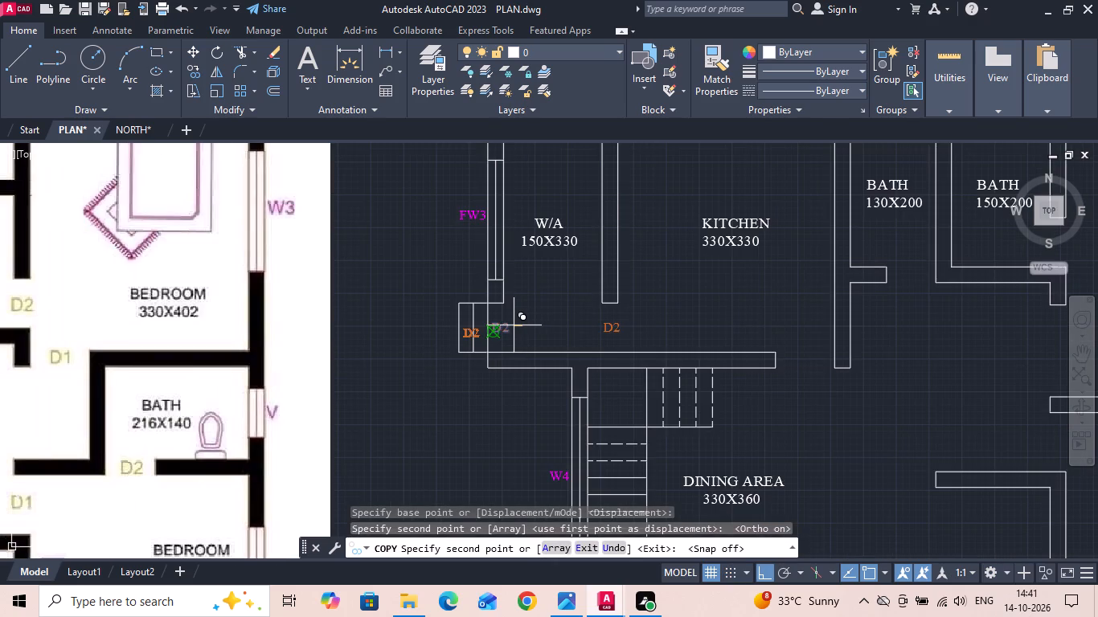
scroll(514, 325, down, 1)
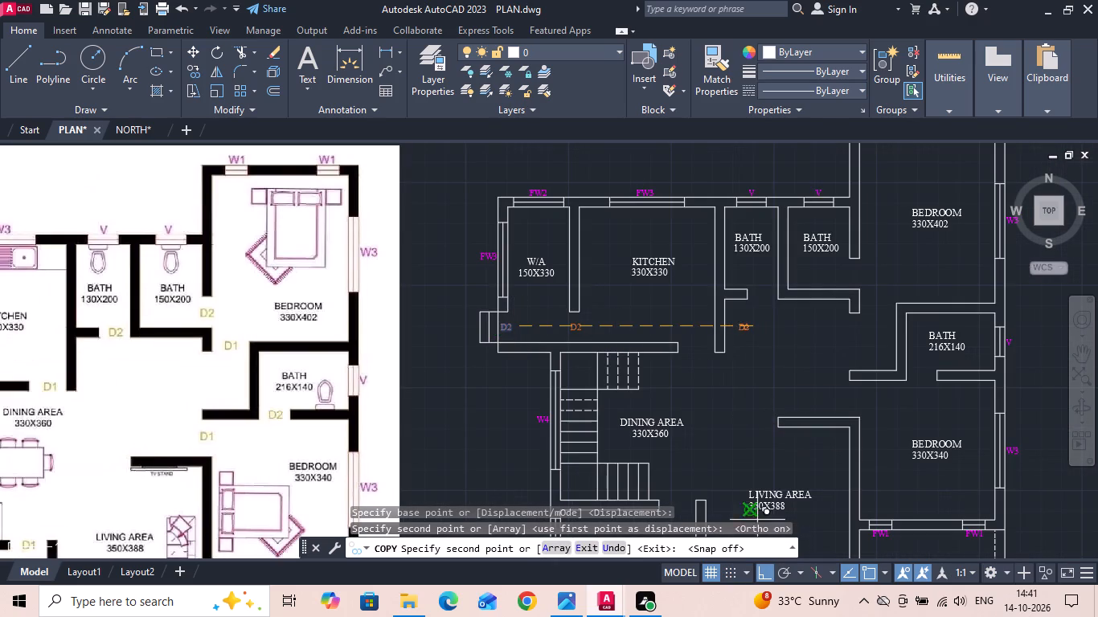
drag(765, 567, 765, 555)
scroll(821, 280, up, 3)
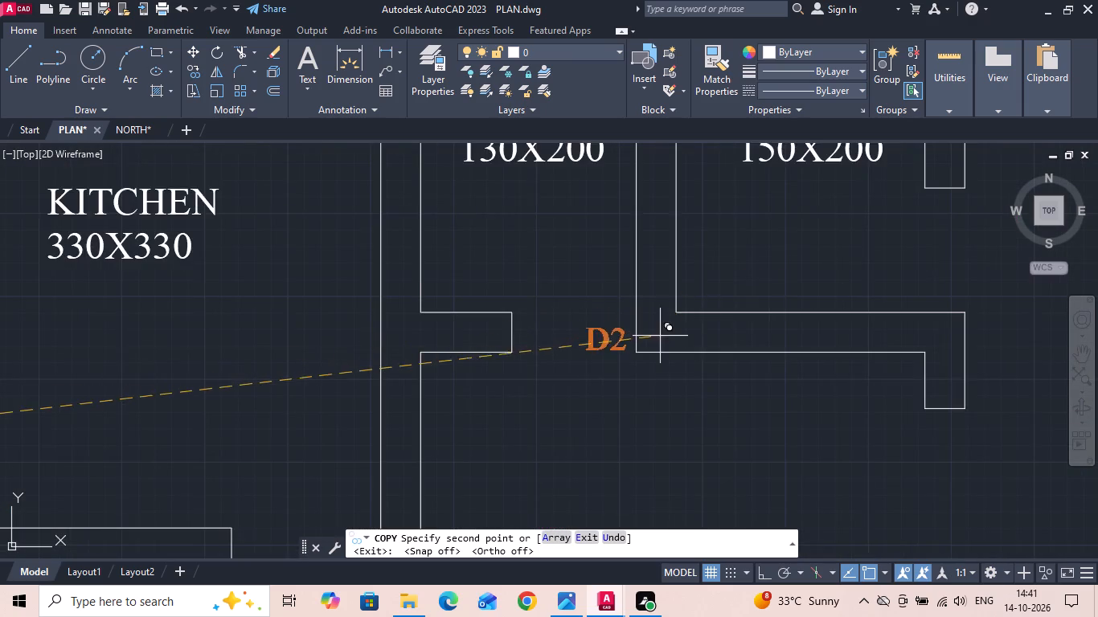
scroll(651, 336, up, 1)
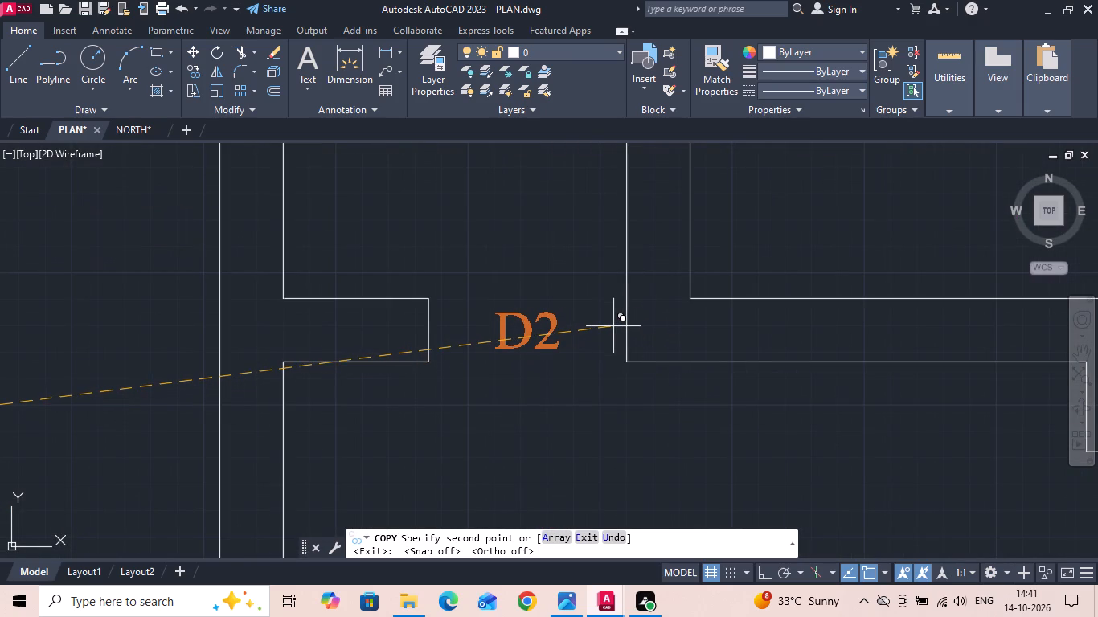
click(613, 328)
Place another copy of the D2 label in the door opening east of BATH 150X200 and finish copying.
scroll(838, 320, up, 1)
middle_drag(833, 320, 760, 334)
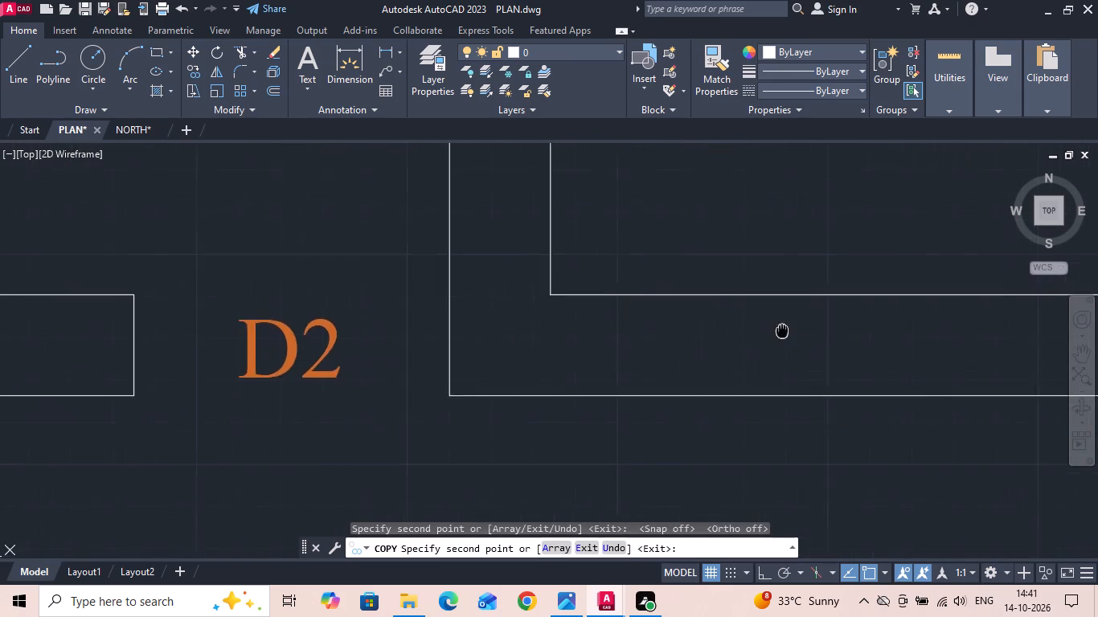
middle_drag(760, 334, 457, 338)
scroll(509, 355, down, 2)
scroll(754, 272, up, 1)
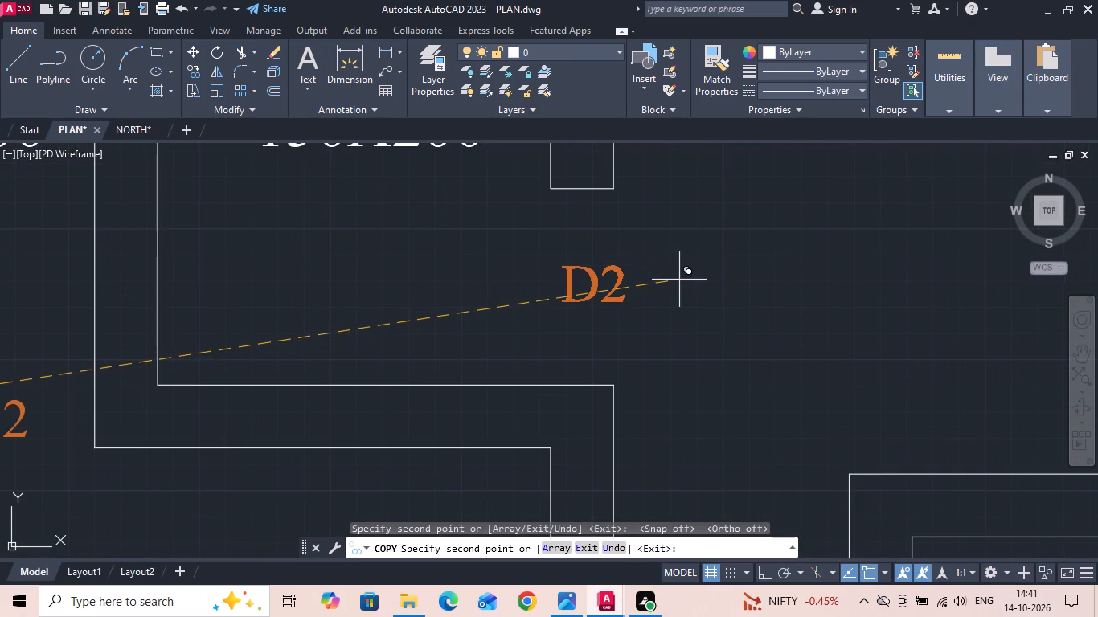
click(675, 277)
scroll(674, 276, down, 1)
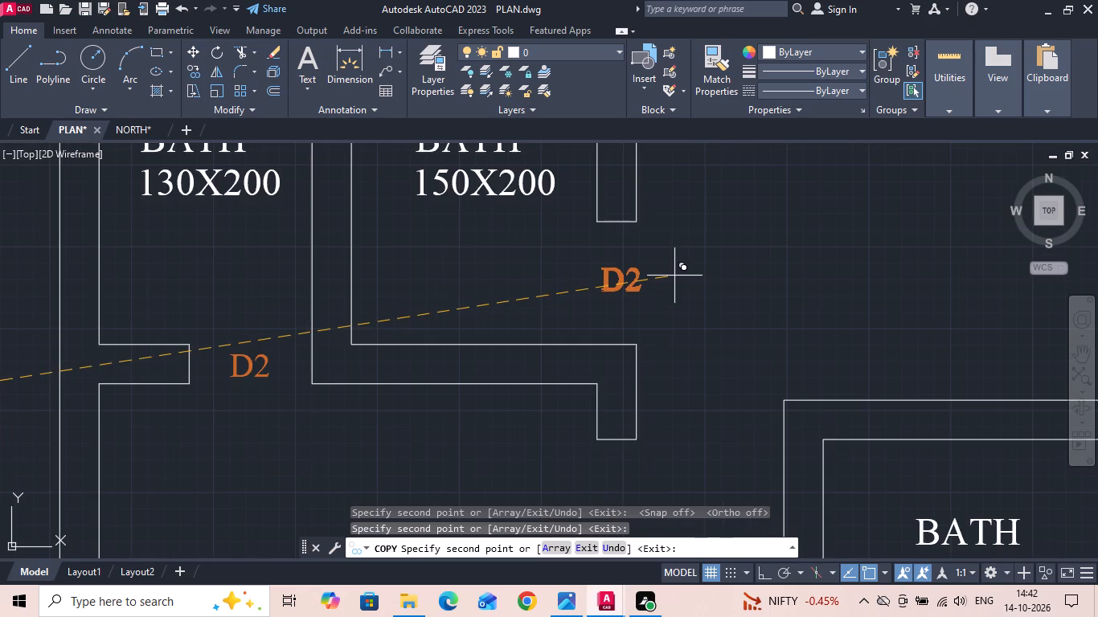
key(Escape)
Copy the D2 label beside BATH 150X200 into the door opening below BATH 216X140.
scroll(703, 286, down, 2)
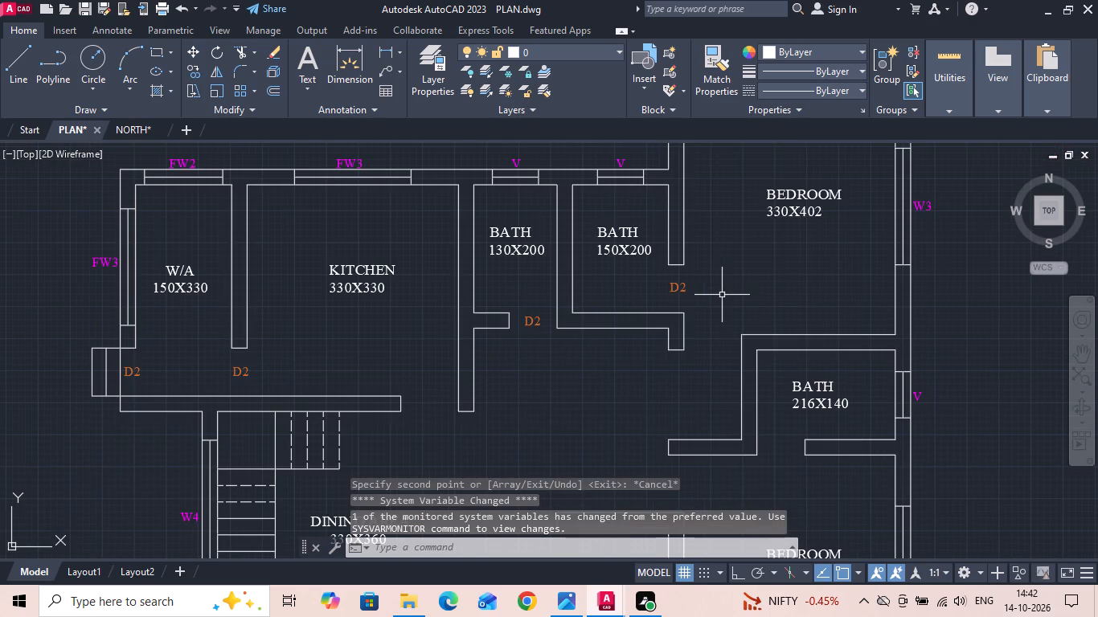
scroll(722, 296, down, 1)
scroll(723, 296, up, 2)
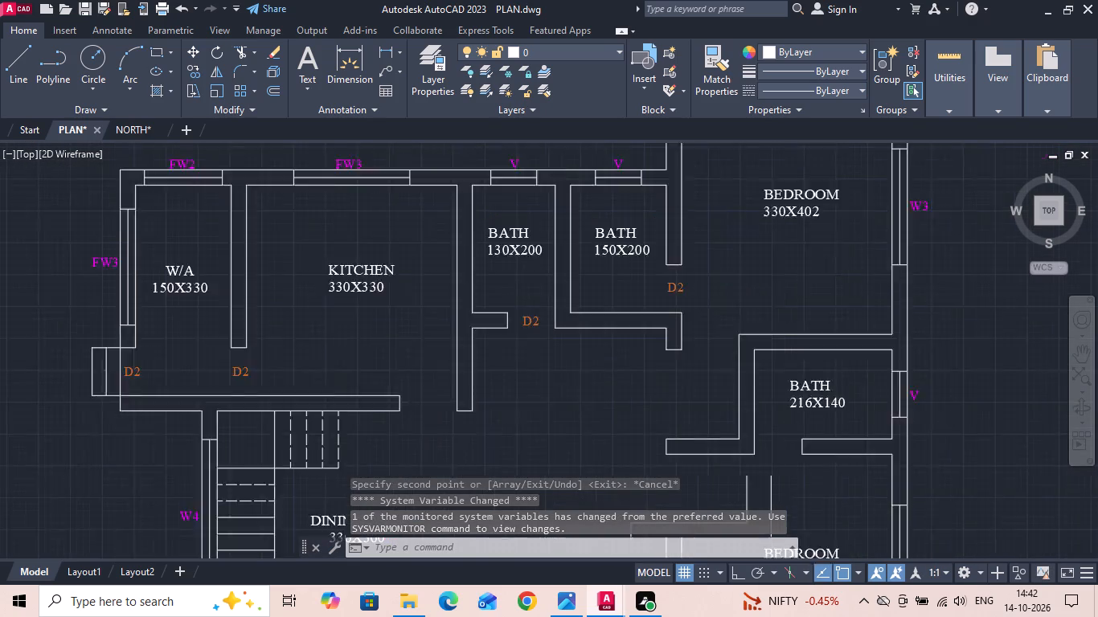
click(651, 294)
click(636, 274)
right_click(636, 274)
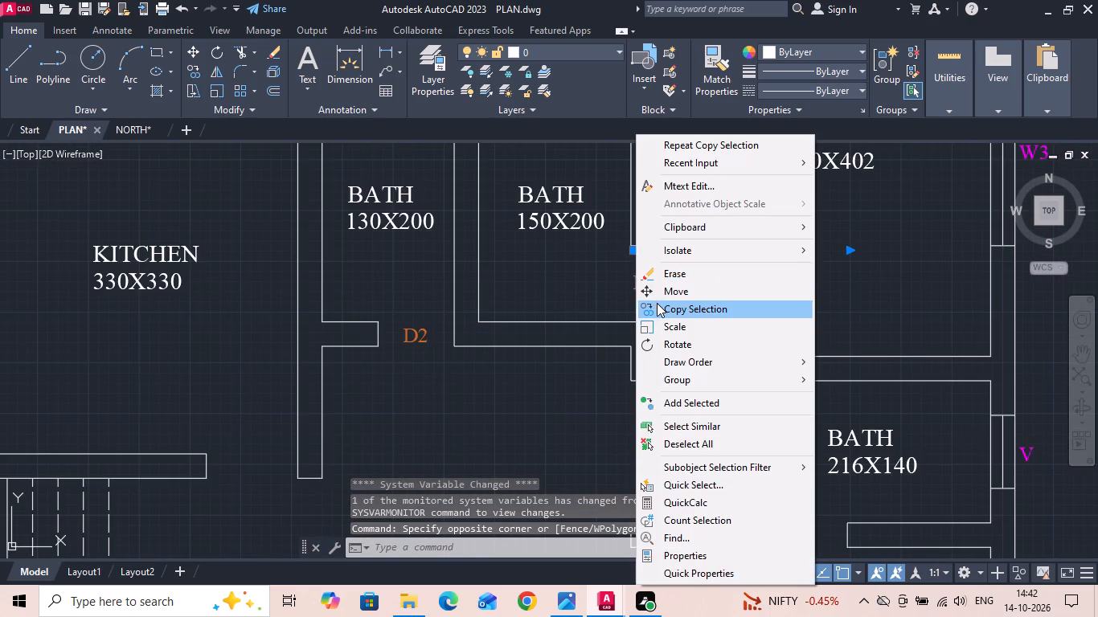
click(657, 303)
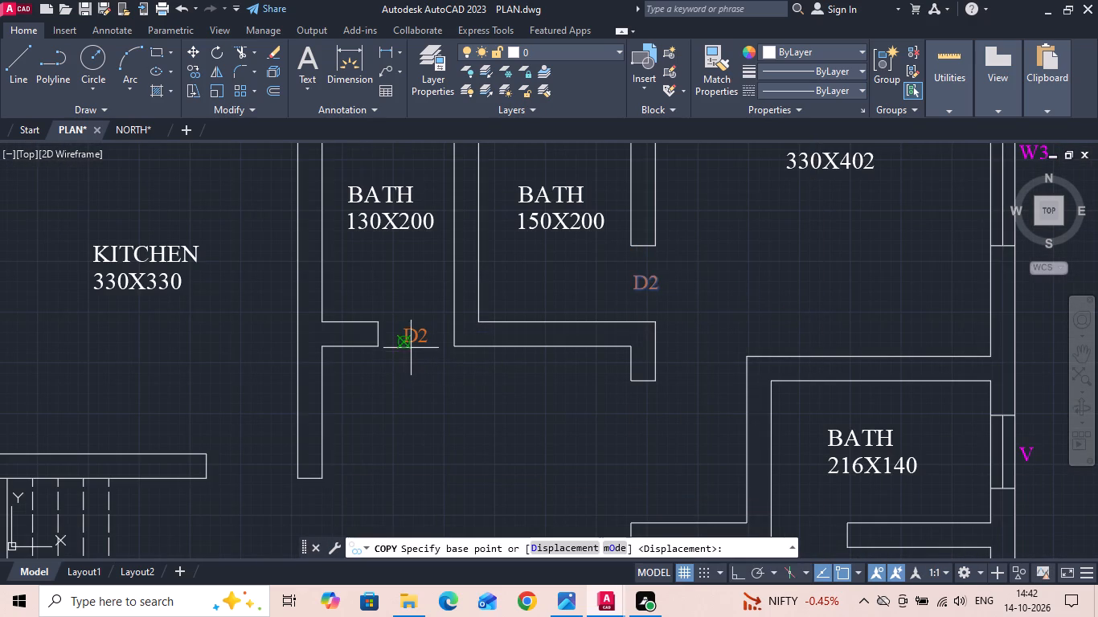
click(699, 282)
middle_drag(764, 333, 617, 215)
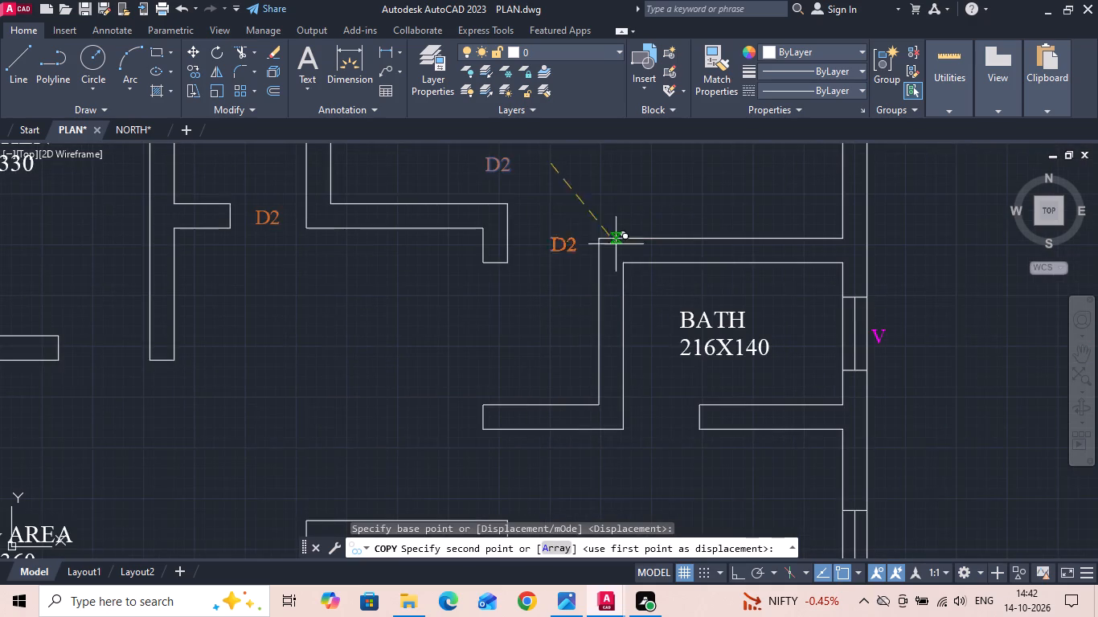
scroll(740, 381, up, 3)
middle_drag(728, 374, 694, 255)
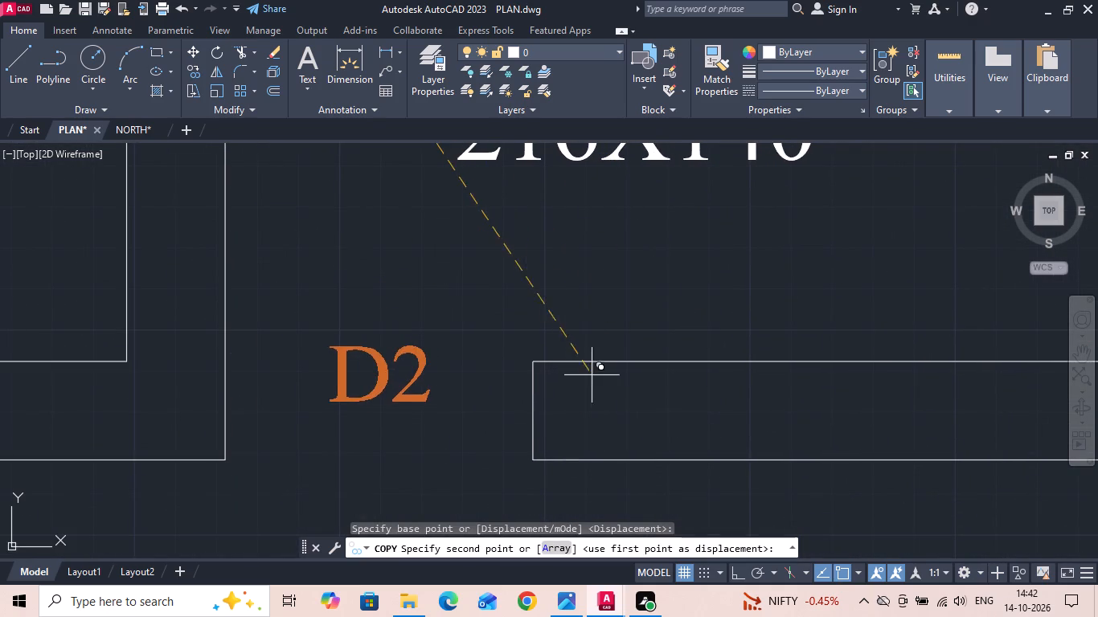
click(590, 404)
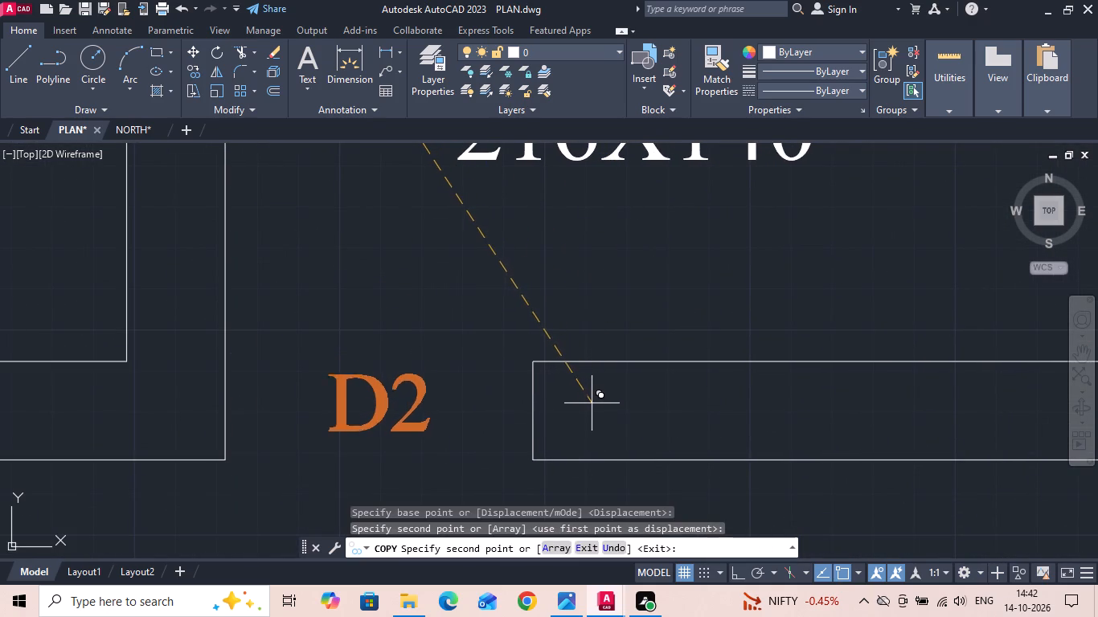
key(Escape)
Save the PLAN drawing.
key(ctrl+s)
scroll(610, 378, down, 3)
scroll(677, 335, down, 2)
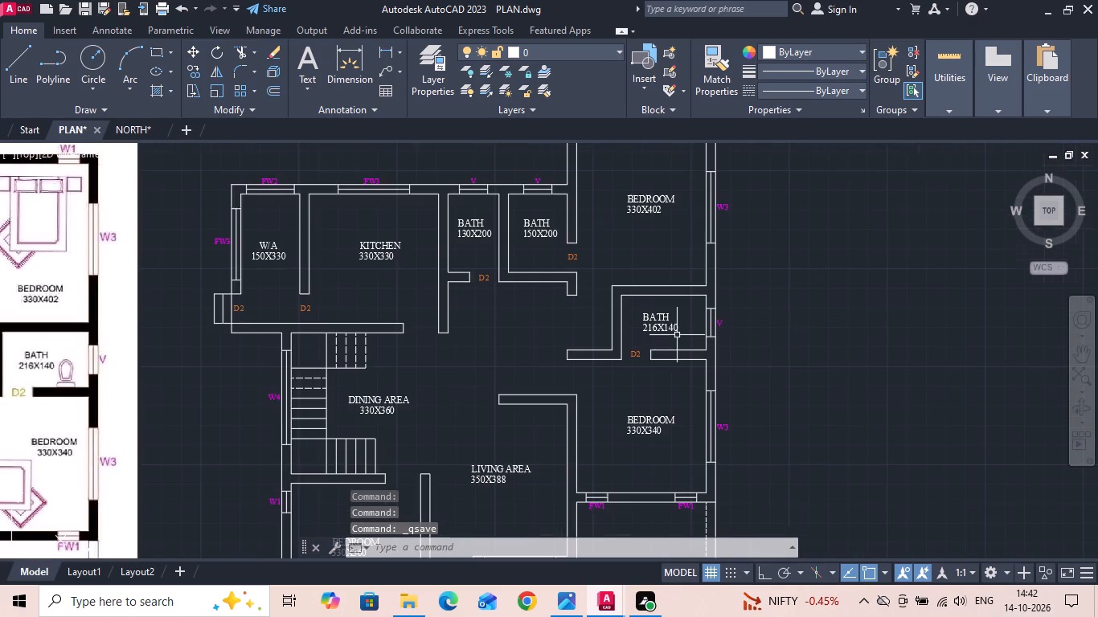
scroll(677, 333, down, 1)
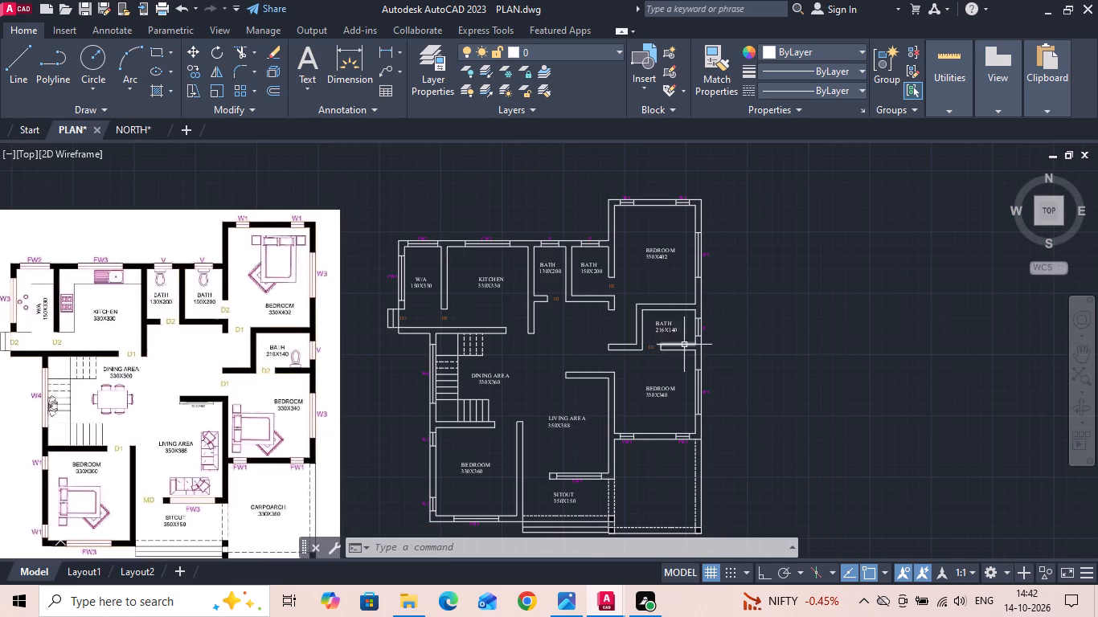
Copy the D2 label between W/A and KITCHEN into the opening at the east end of the kitchen's lower wall.
scroll(488, 299, up, 2)
scroll(435, 358, up, 2)
drag(358, 348, 337, 345)
click(298, 329)
right_click(298, 329)
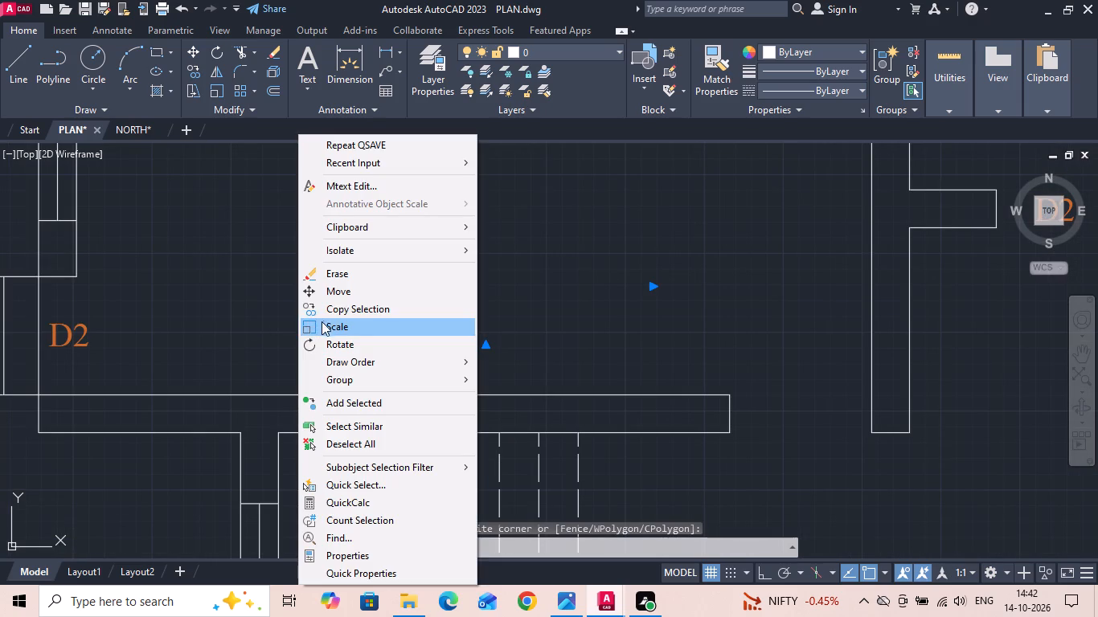
click(327, 317)
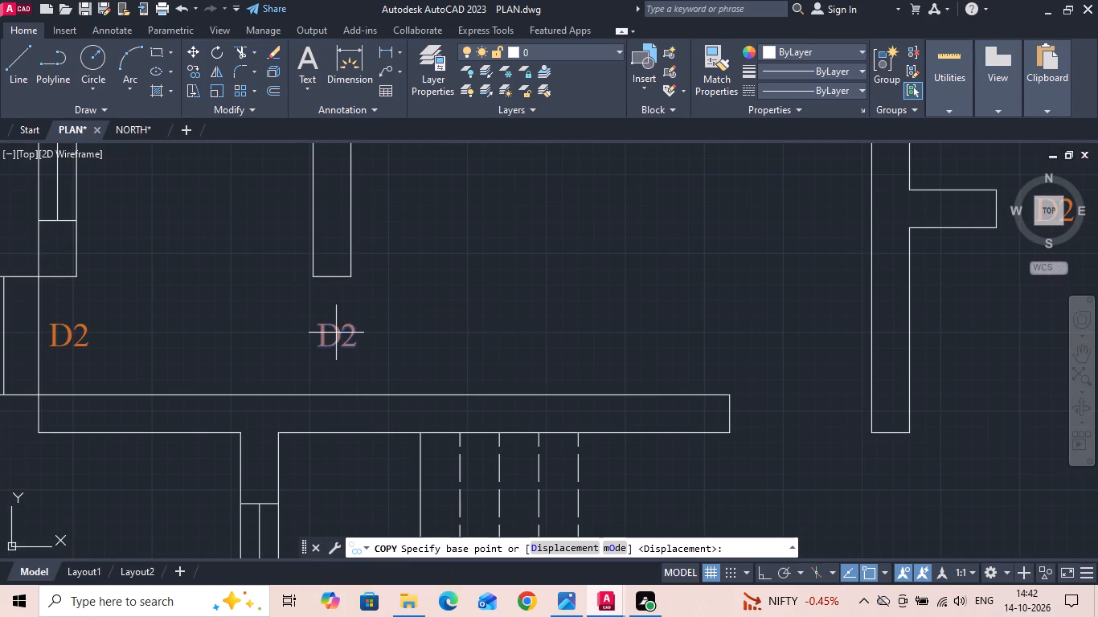
click(336, 333)
scroll(797, 422, up, 1)
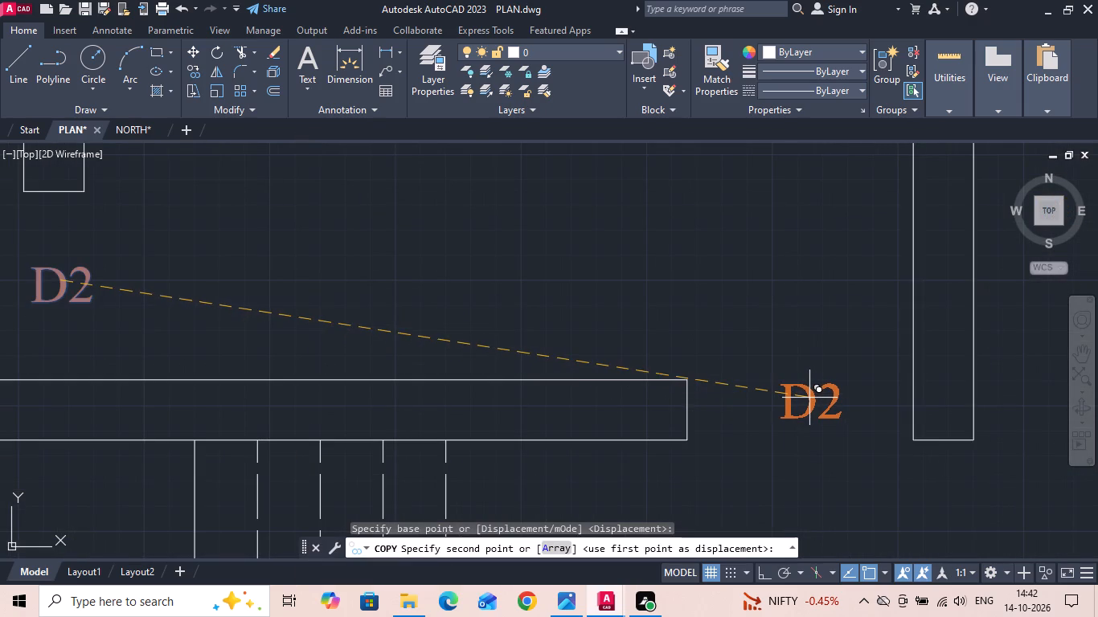
click(809, 402)
key(Escape)
Change the copied label in the kitchen opening to D1.
double_click(834, 401)
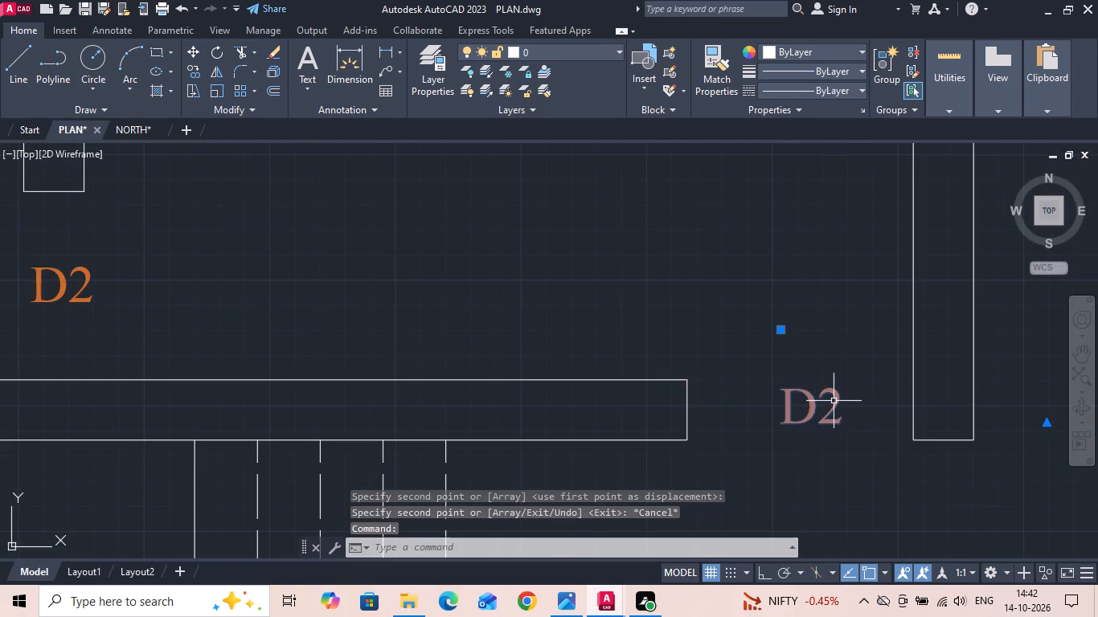
key(BackSpace)
key(1)
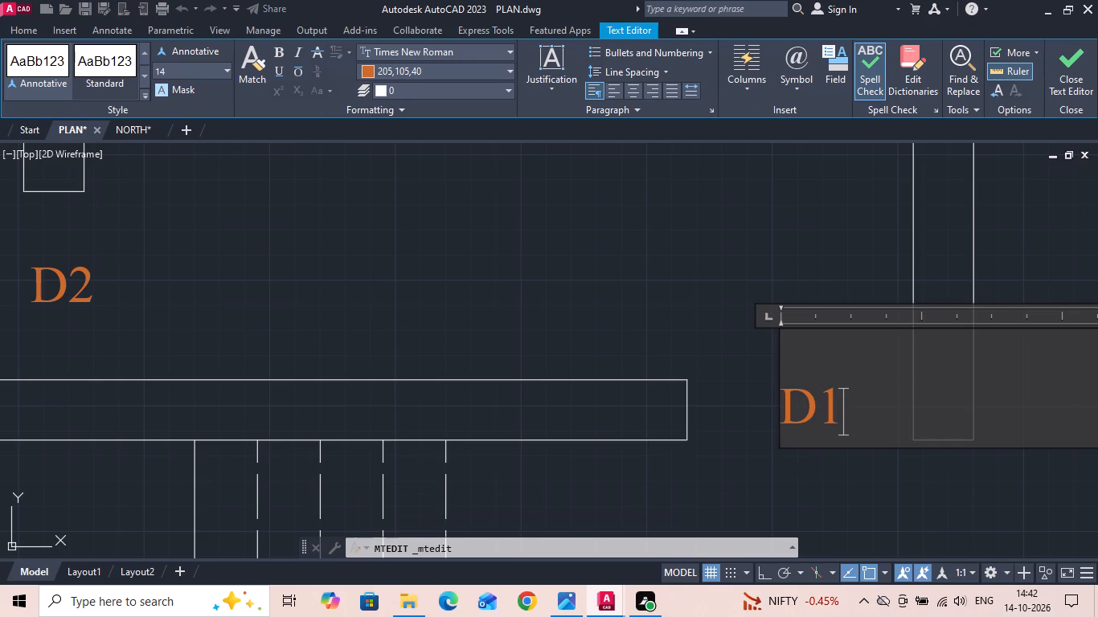
click(737, 286)
Copy the D1 label into the opening of BEDROOM 330X402, between the BATH 150X200 and BATH 216X140 walls.
click(813, 433)
click(793, 385)
right_click(793, 384)
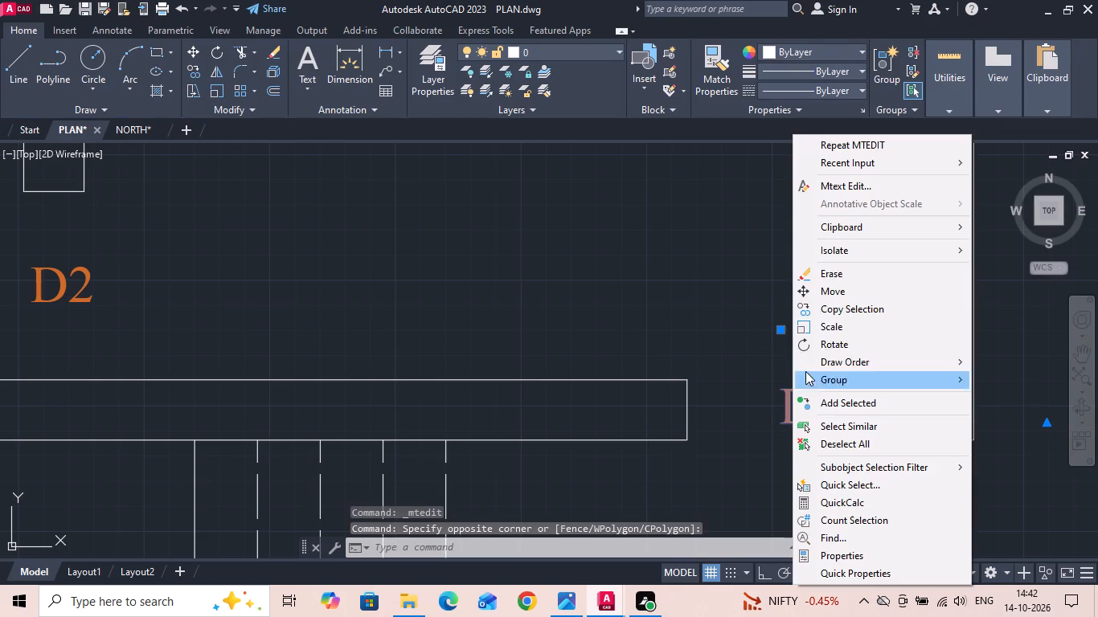
click(846, 316)
scroll(620, 311, down, 2)
click(702, 352)
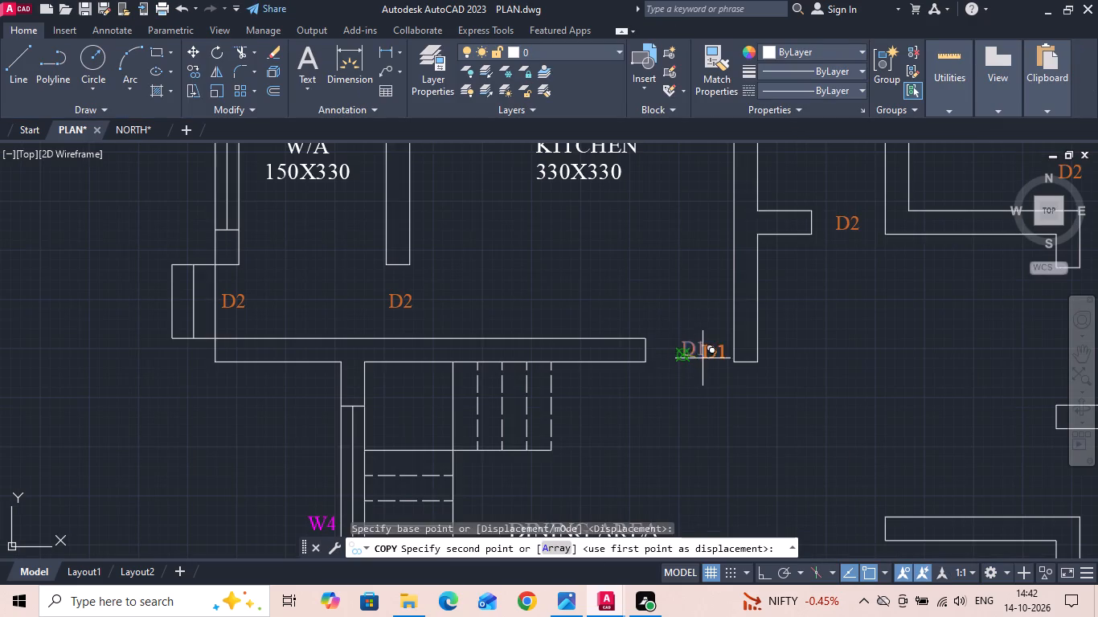
scroll(592, 358, down, 2)
scroll(840, 312, up, 3)
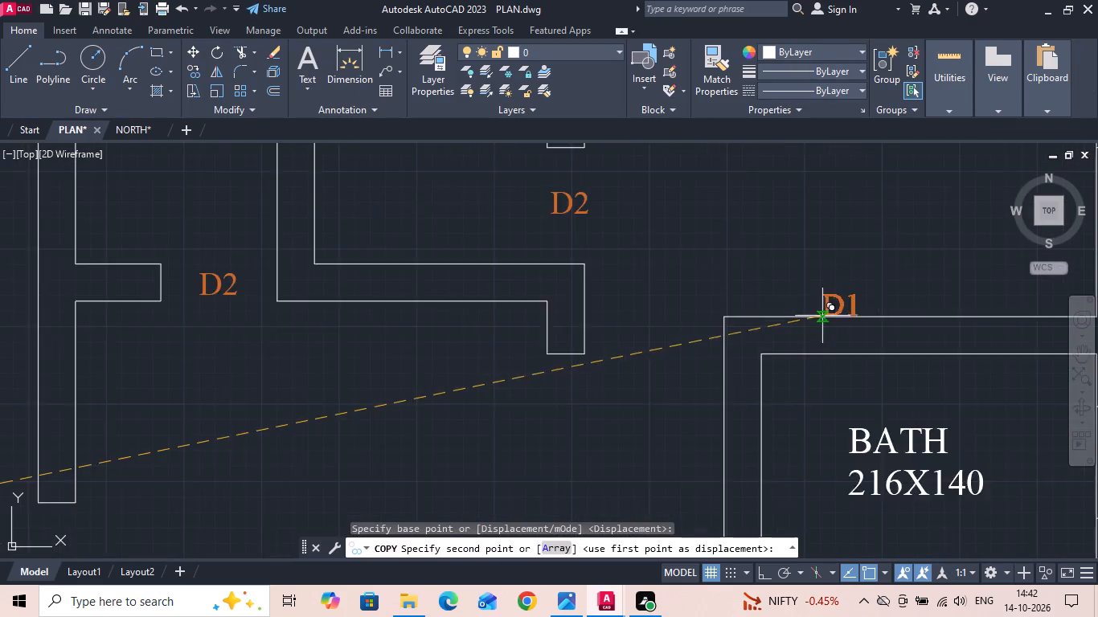
scroll(715, 333, up, 1)
scroll(595, 350, up, 1)
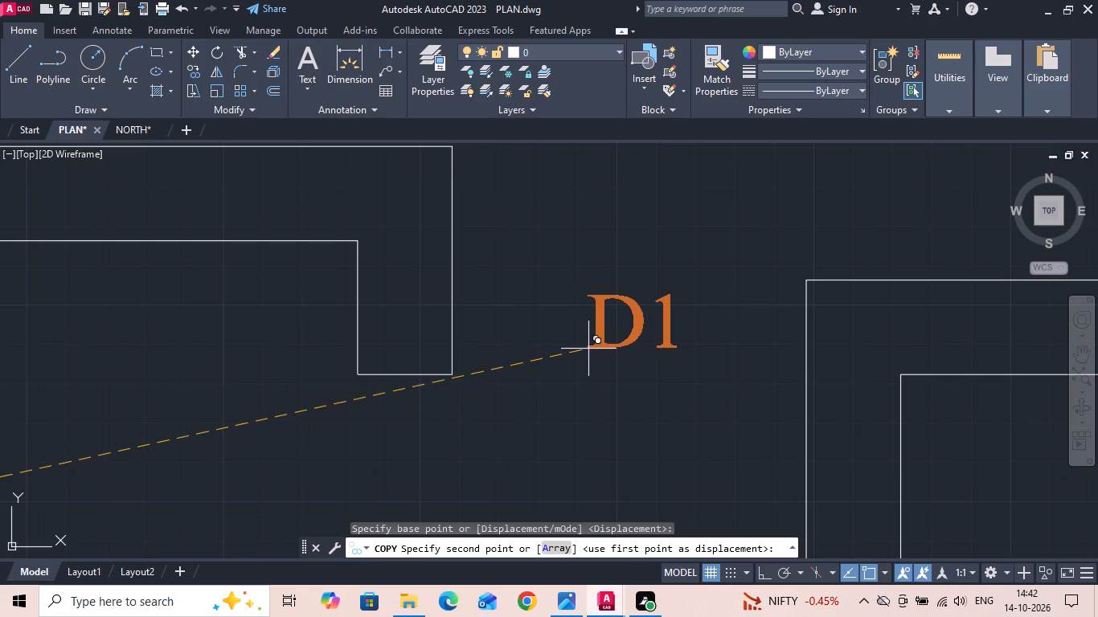
click(588, 348)
Place another copy of the D1 label in the door opening of BEDROOM 330X340, southwest of BATH 216X140.
scroll(578, 288, down, 2)
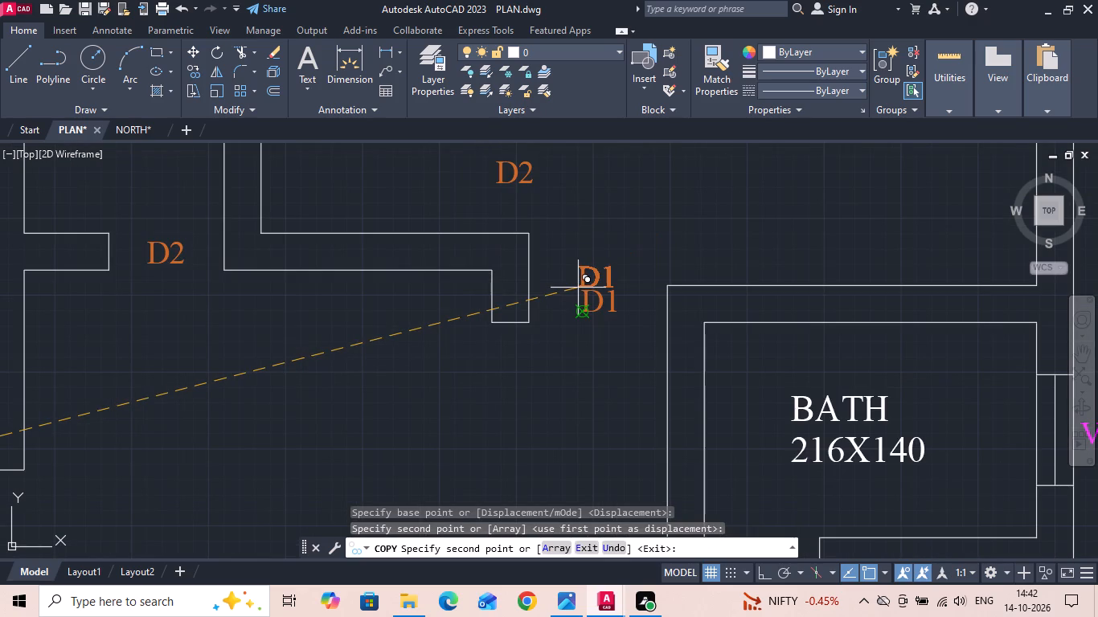
scroll(578, 288, down, 2)
middle_drag(572, 367, 595, 303)
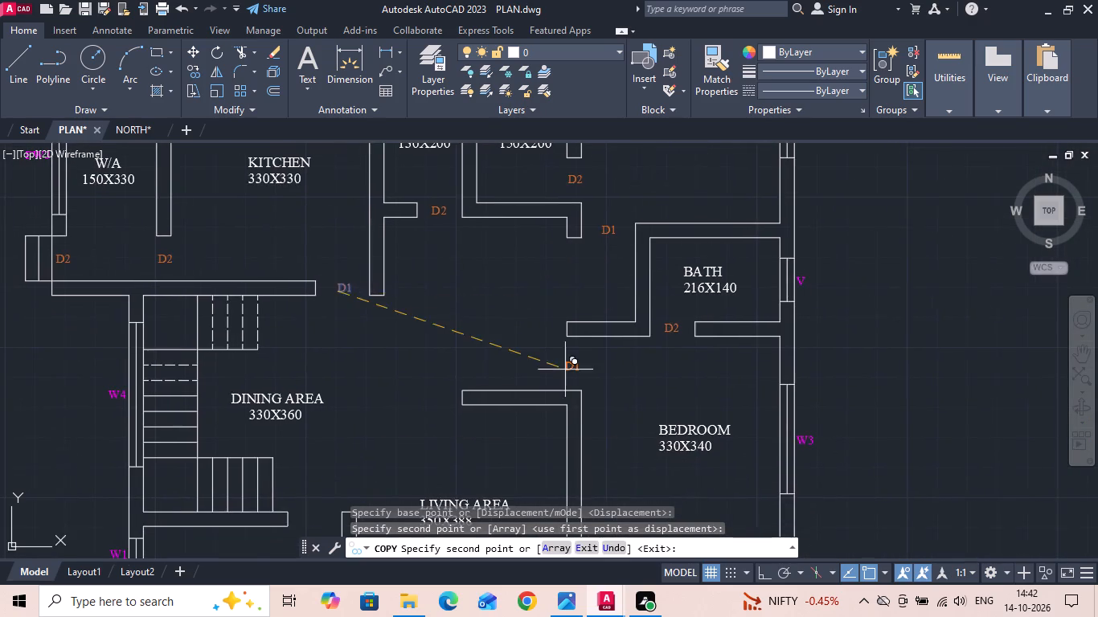
scroll(565, 370, up, 3)
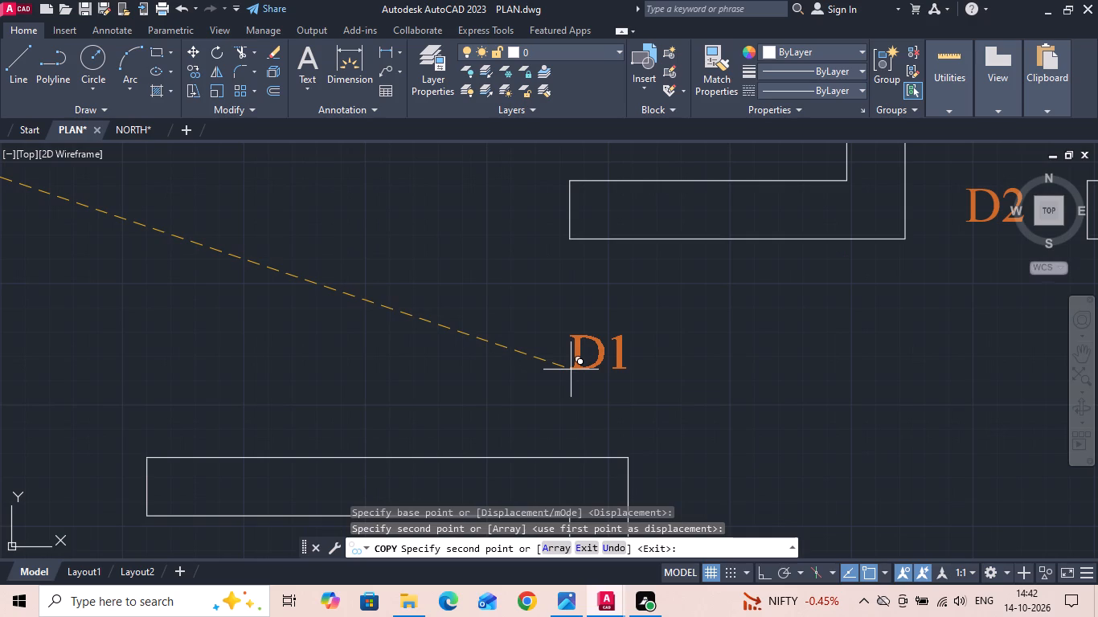
click(573, 369)
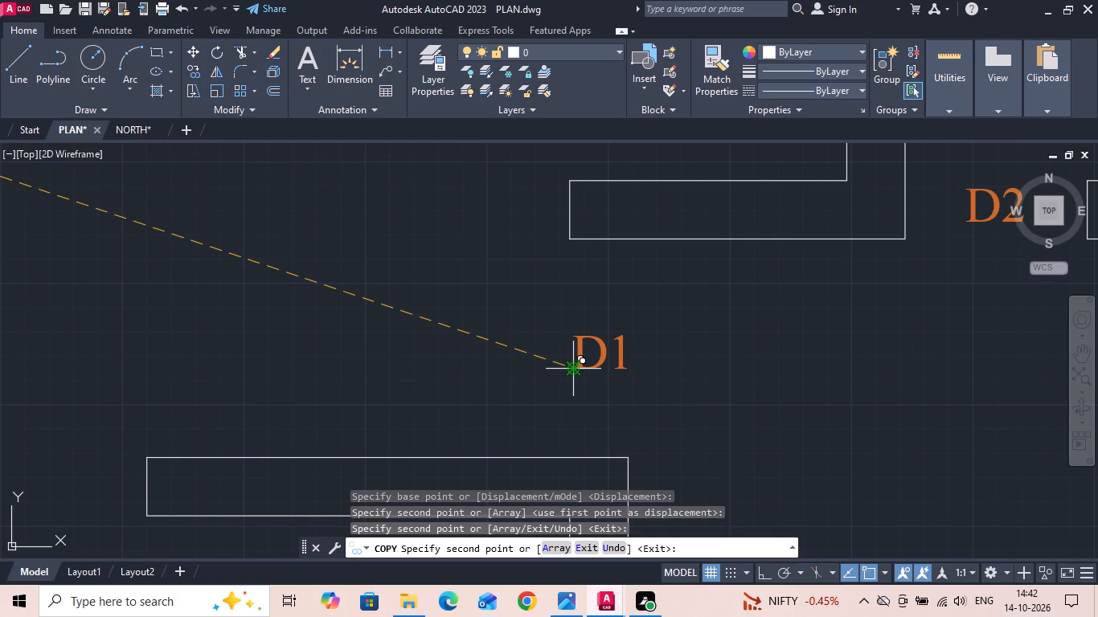
Place another copy of the D1 label in the door opening of BEDROOM 330X360, beside the stairs' lower wall.
scroll(574, 368, down, 2)
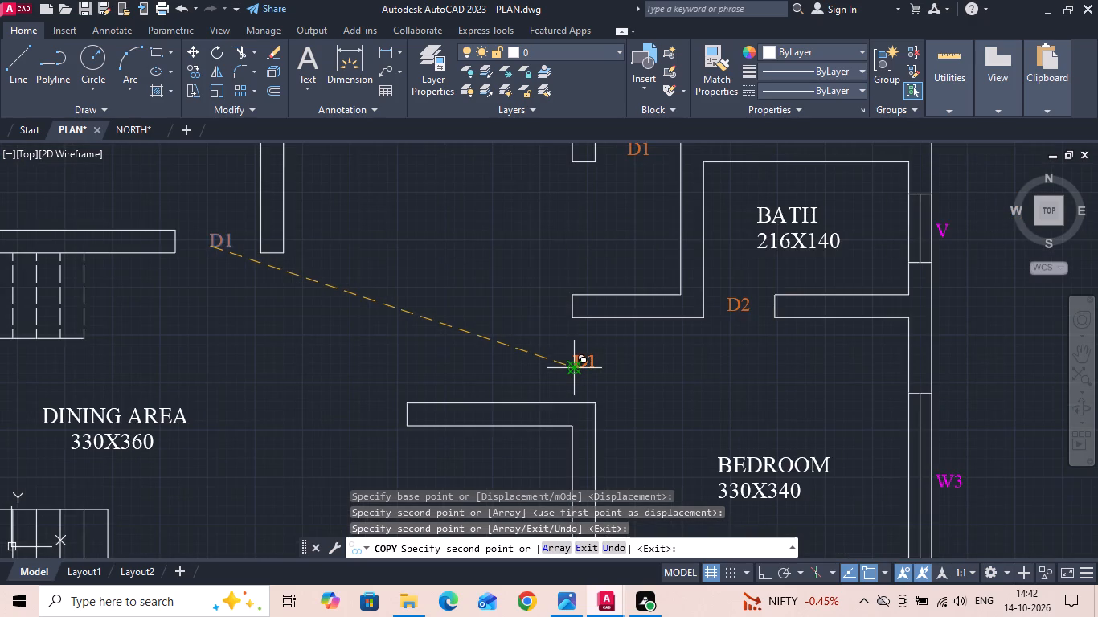
scroll(574, 368, down, 3)
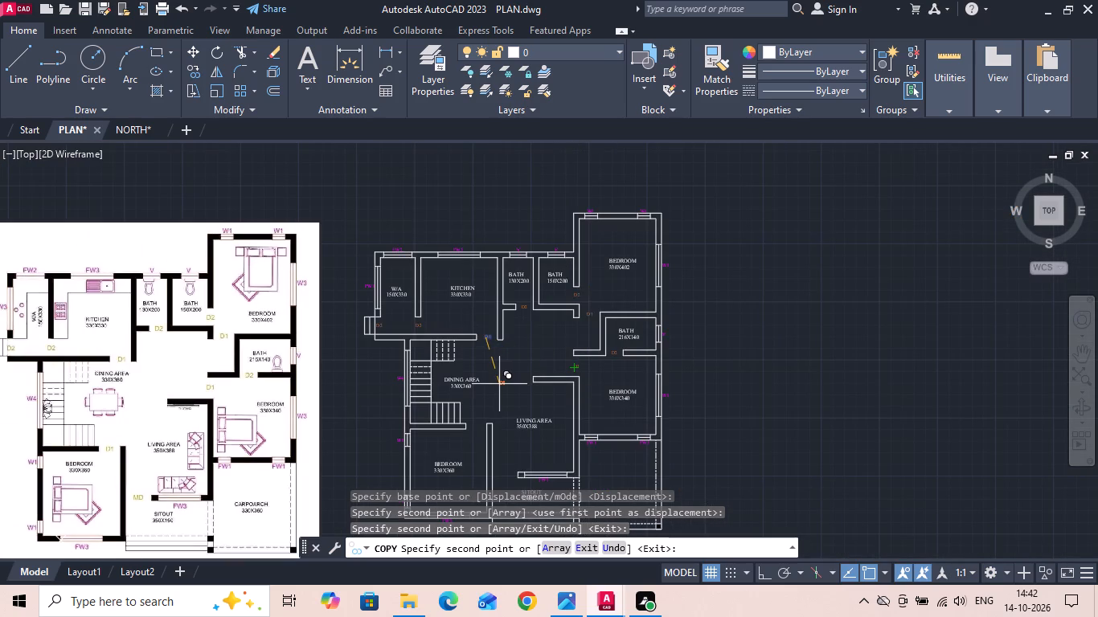
scroll(484, 435, up, 3)
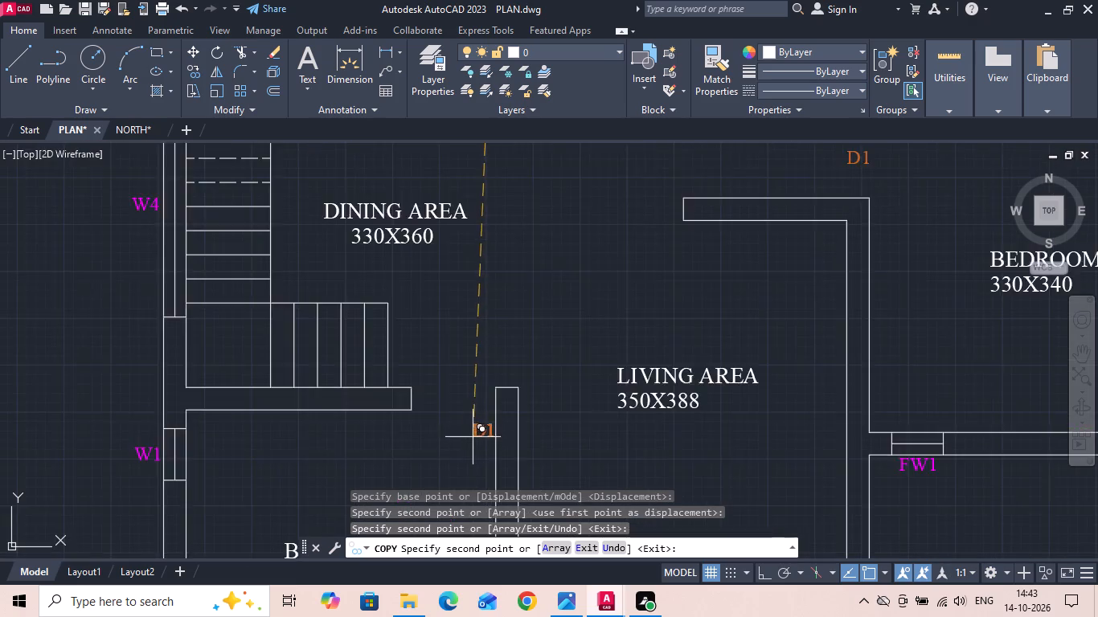
scroll(470, 431, up, 3)
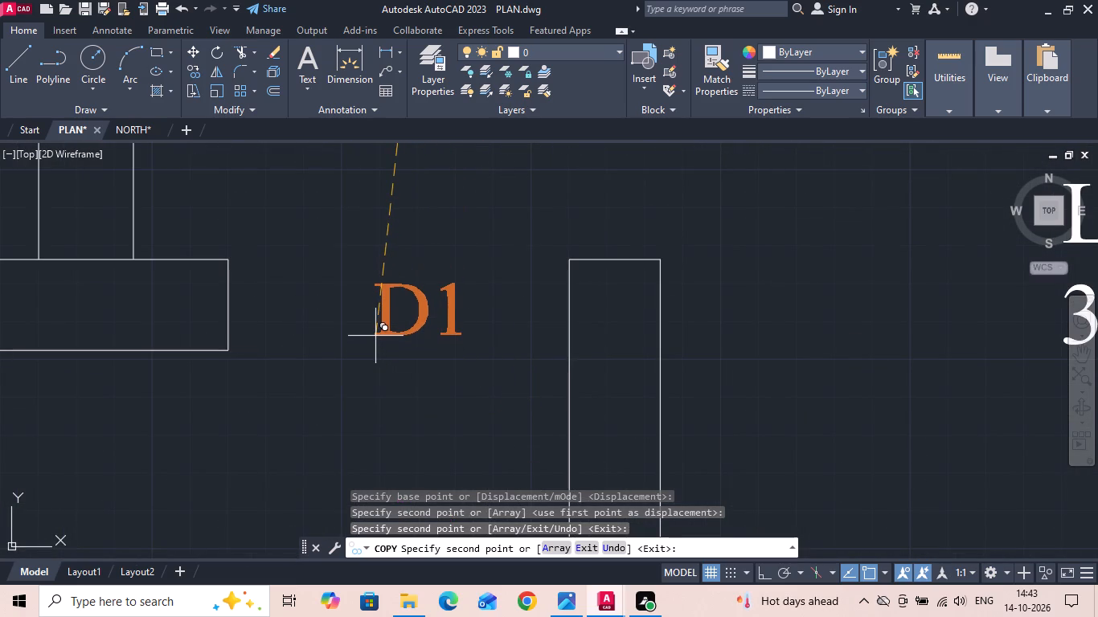
click(375, 334)
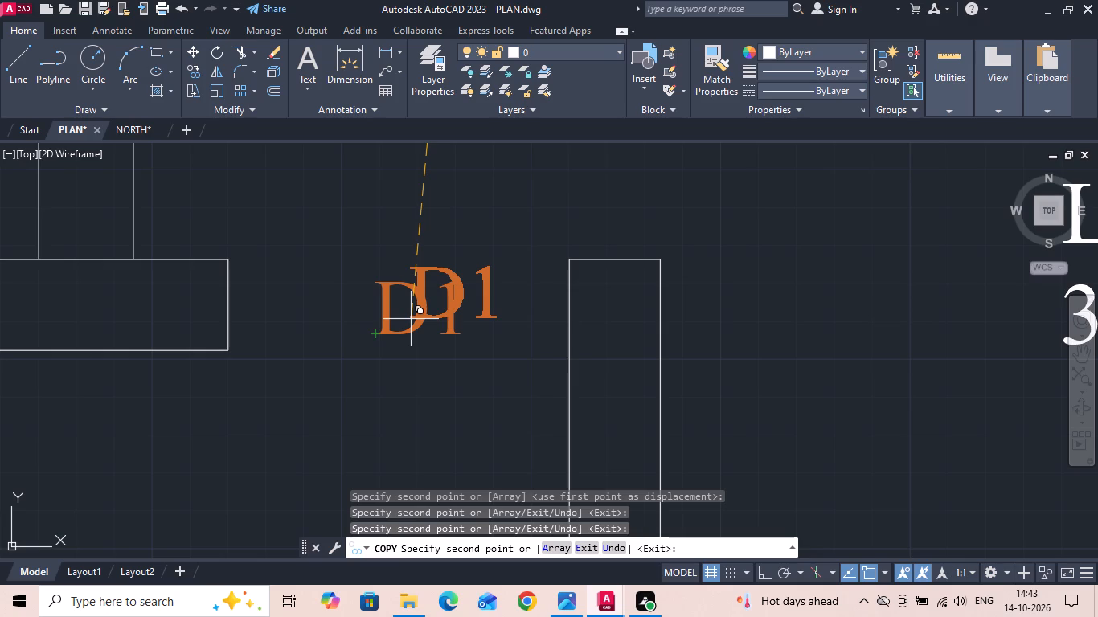
Place another copy of the D1 label in the main entrance opening west of the sitout's FW3 window and finish copying.
scroll(411, 319, down, 6)
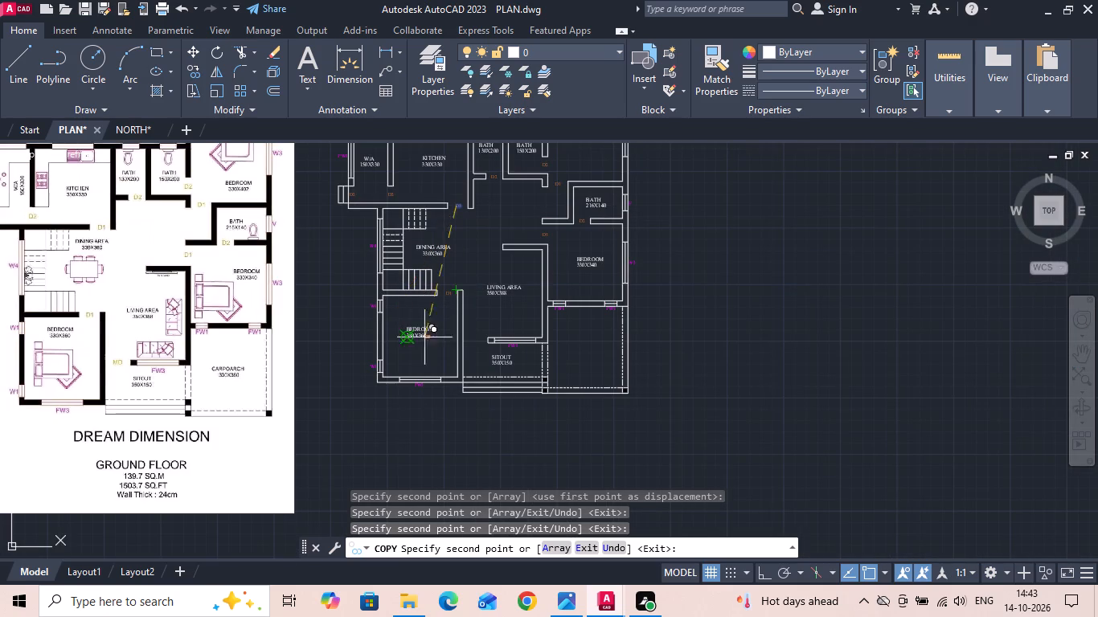
scroll(489, 353, up, 3)
scroll(417, 321, up, 2)
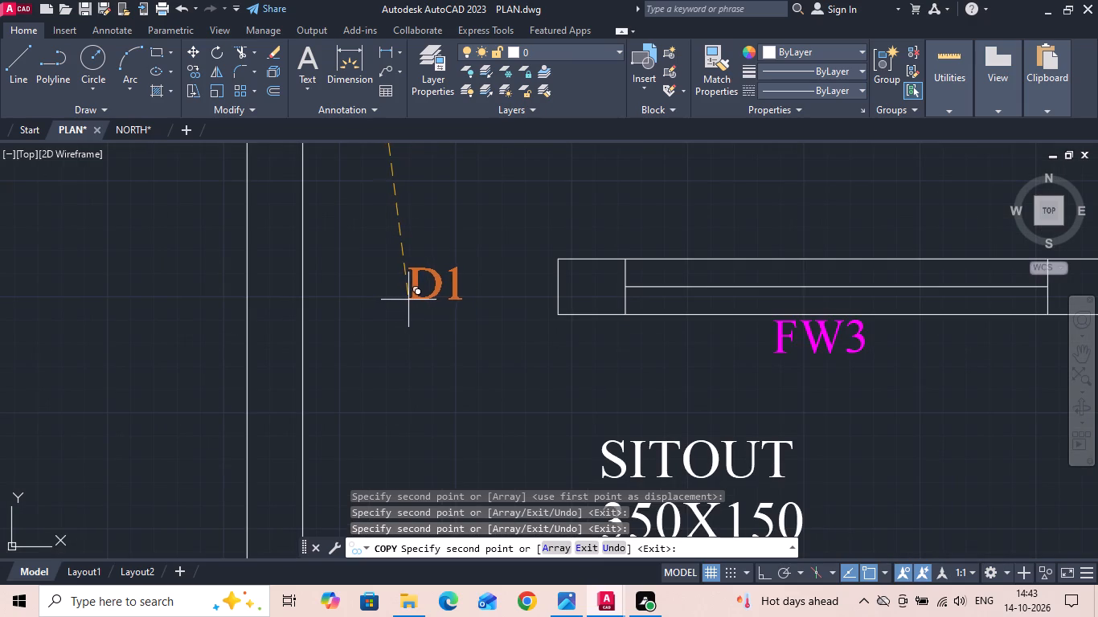
click(408, 300)
key(Escape)
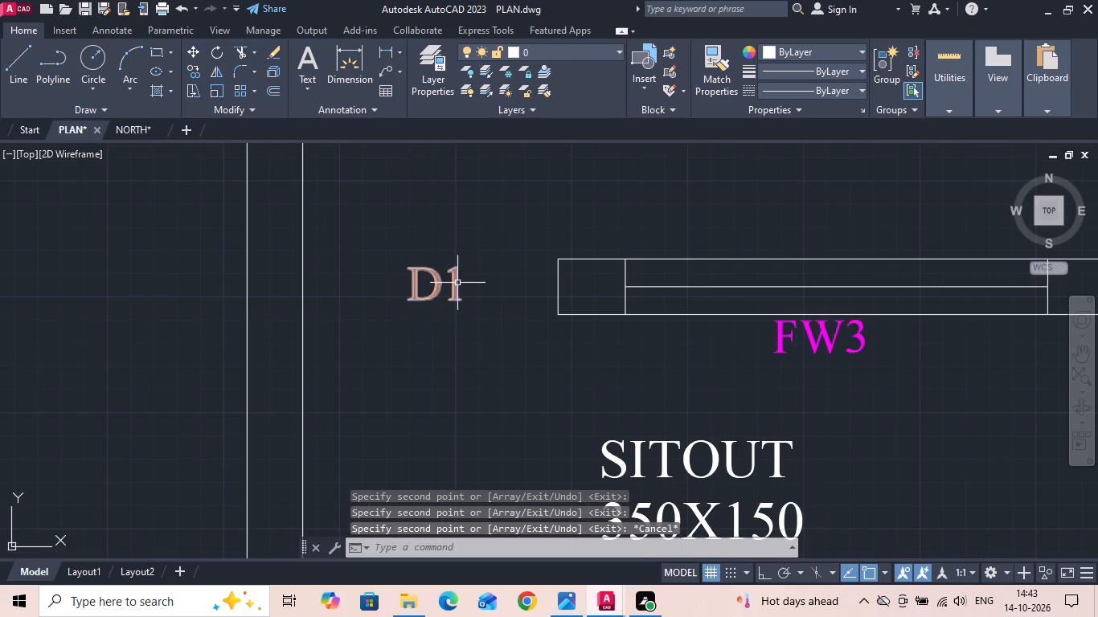
Change the label in the main entrance opening to MD.
double_click(459, 282)
click(450, 288)
double_click(456, 285)
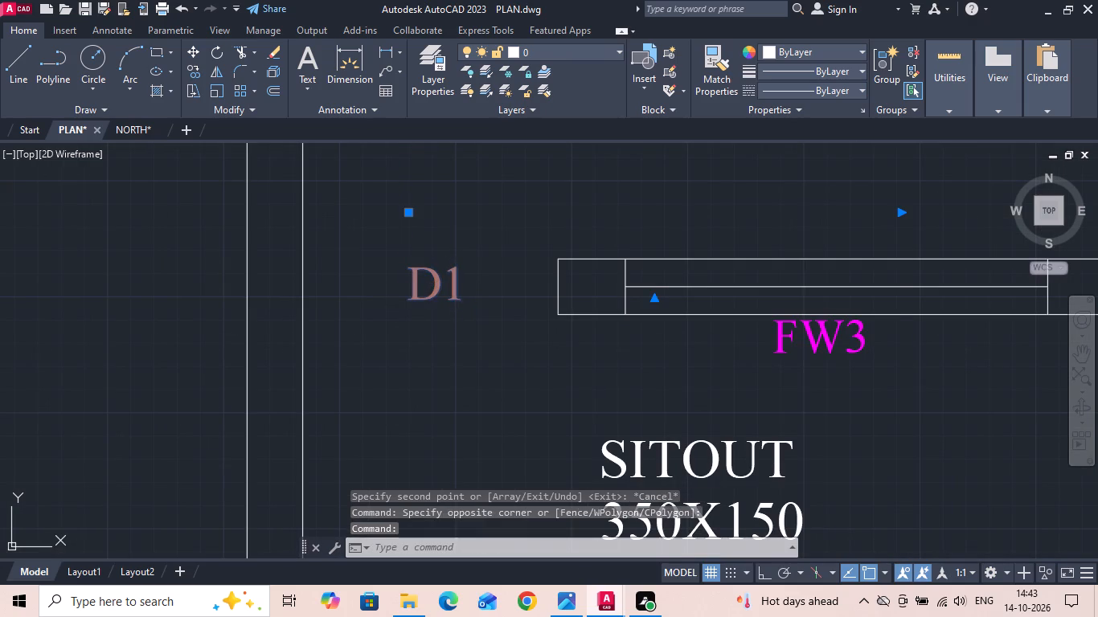
key(BackSpace)
key(BackSpace)
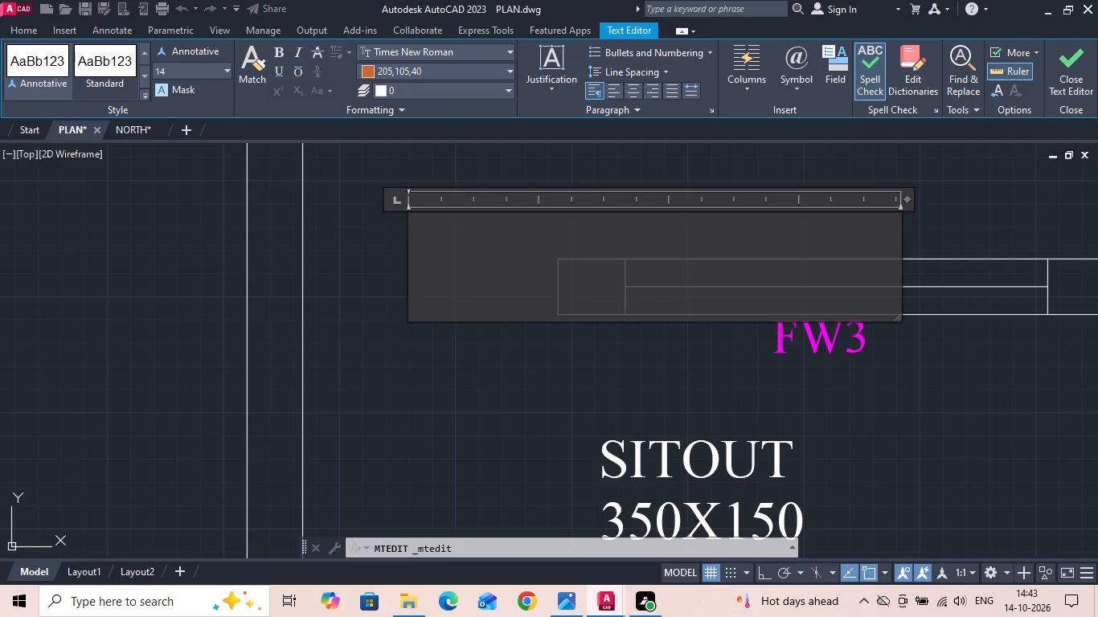
text(MD)
click(463, 398)
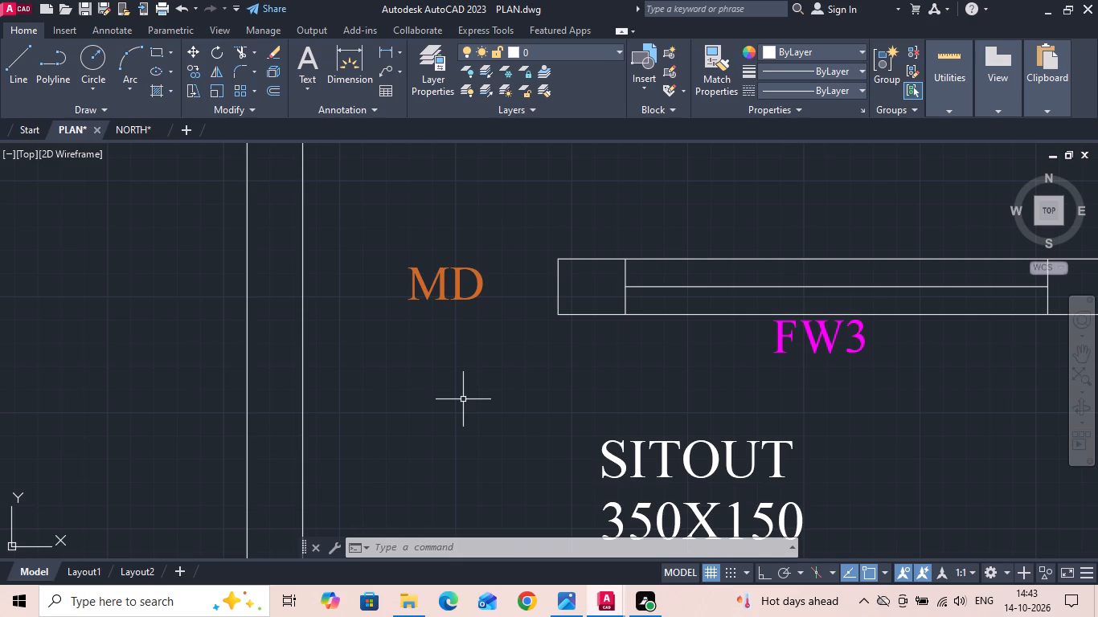
Save the PLAN drawing.
key(ctrl+s)
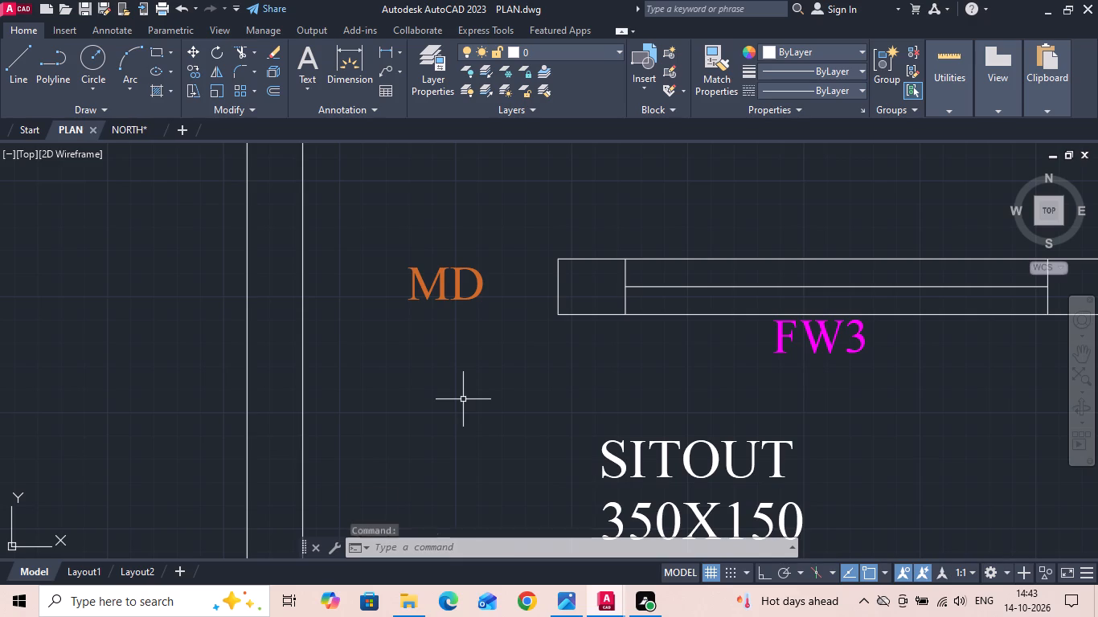
key(ctrl+s)
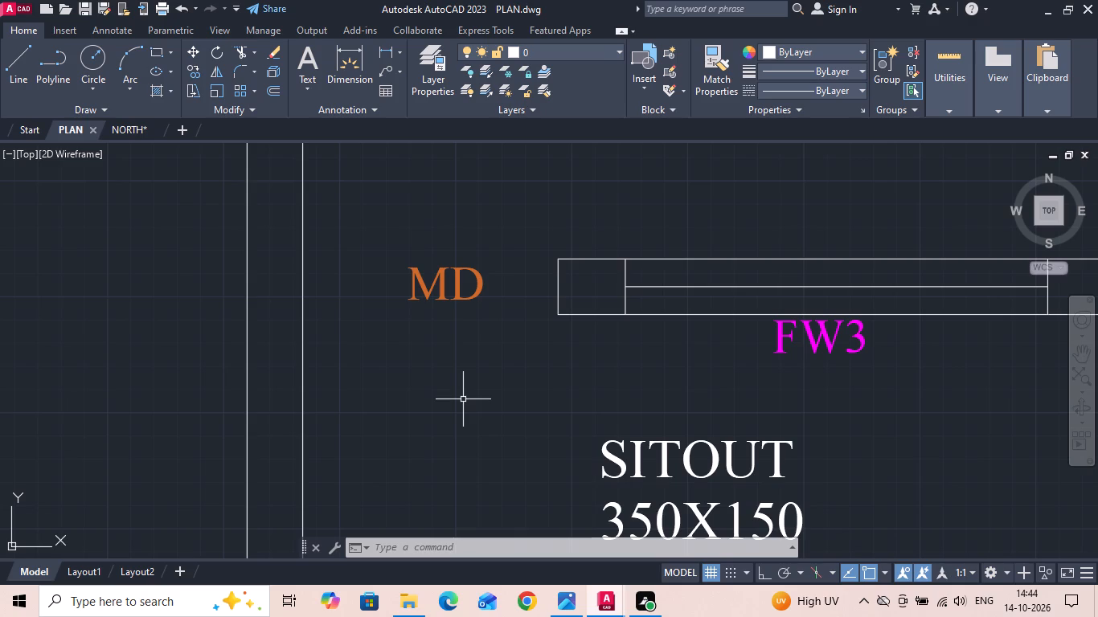
Compare the labelled floor plan with the reference image, focusing on the sitout, car porch and lower rooms.
middle_drag(461, 399, 470, 353)
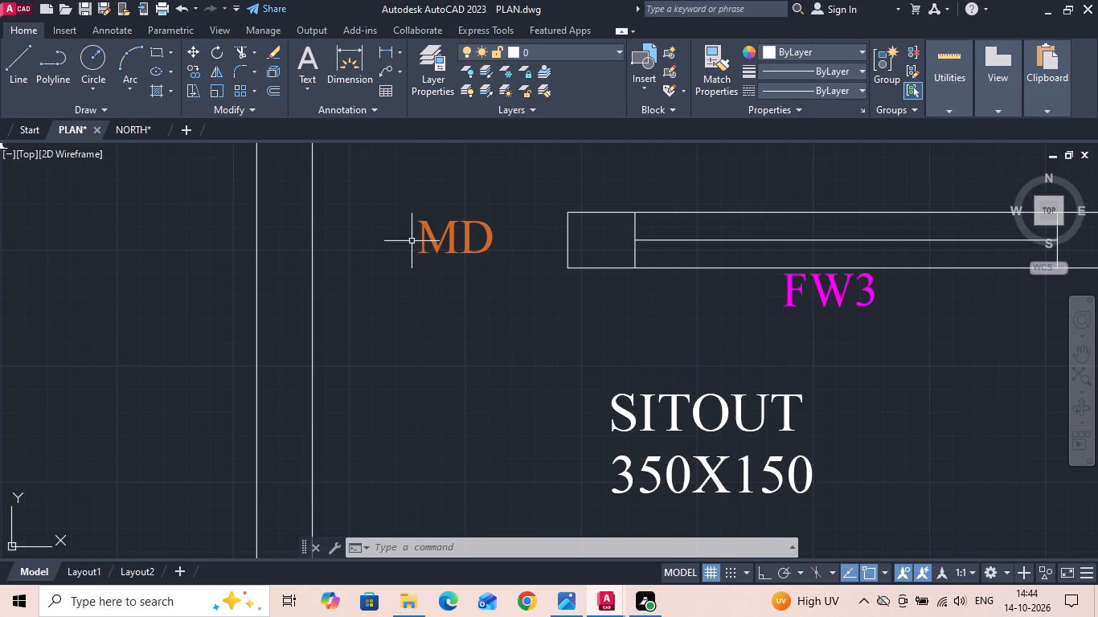
scroll(423, 267, down, 3)
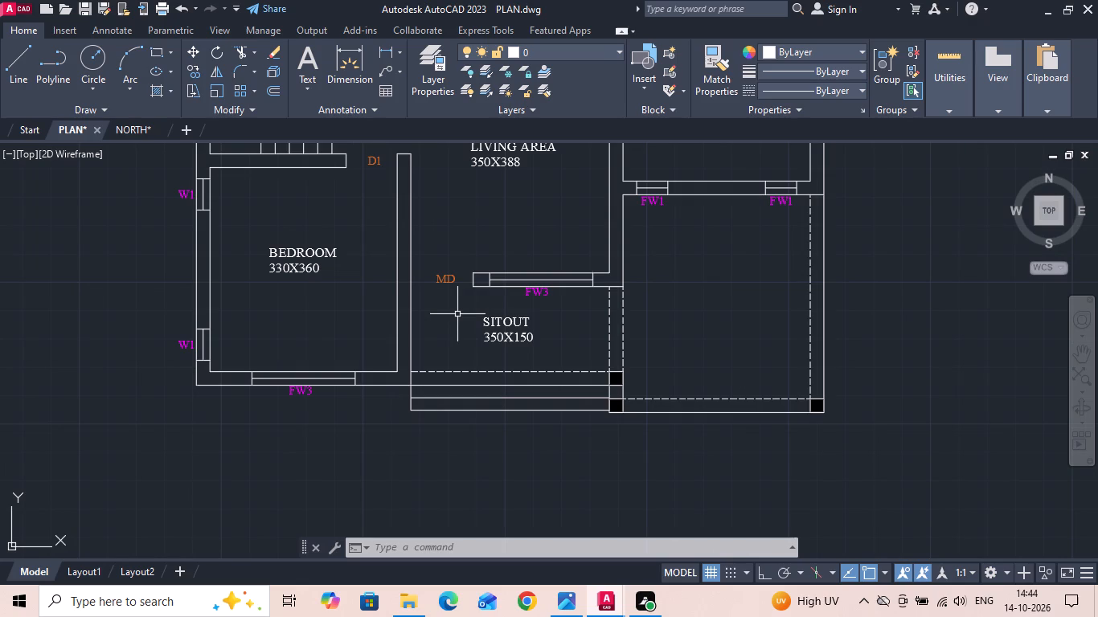
scroll(457, 314, down, 1)
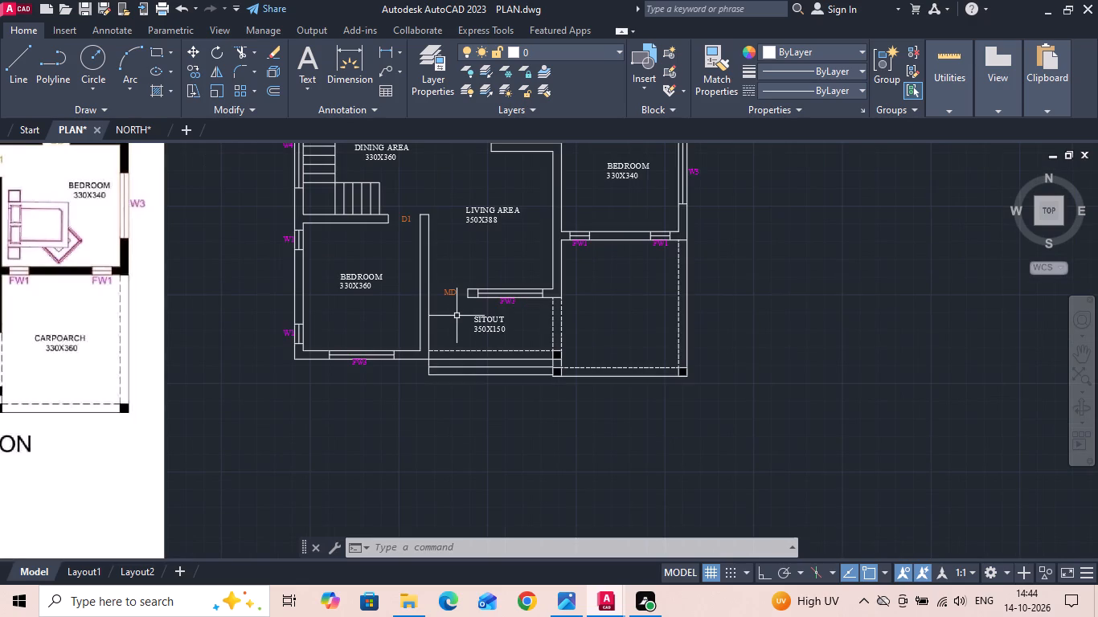
scroll(457, 317, down, 1)
middle_drag(452, 334, 450, 342)
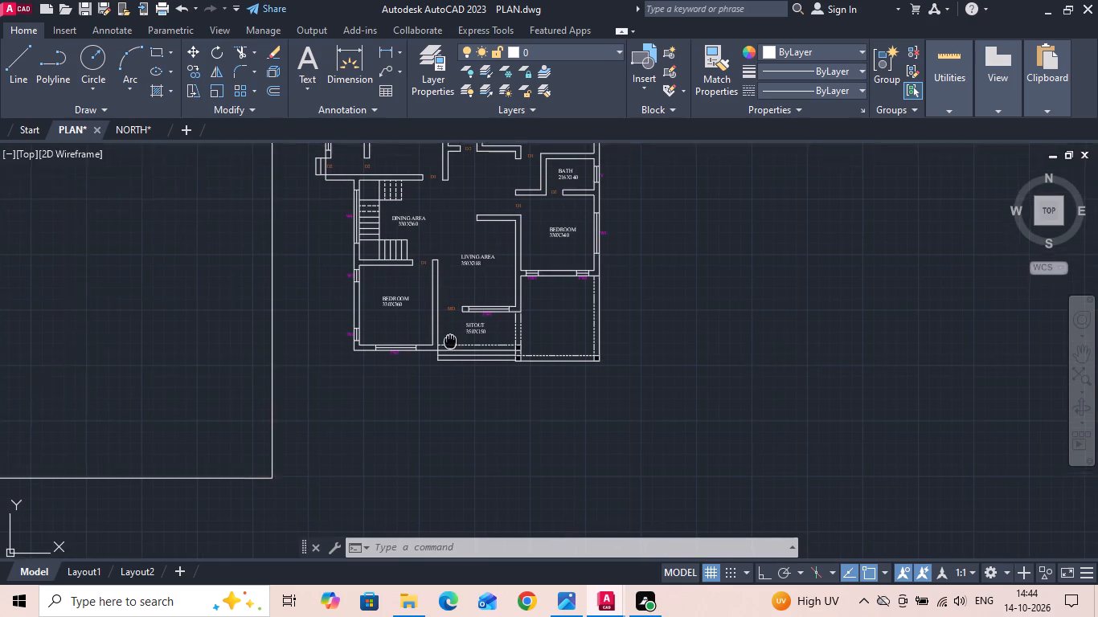
middle_drag(450, 342, 446, 351)
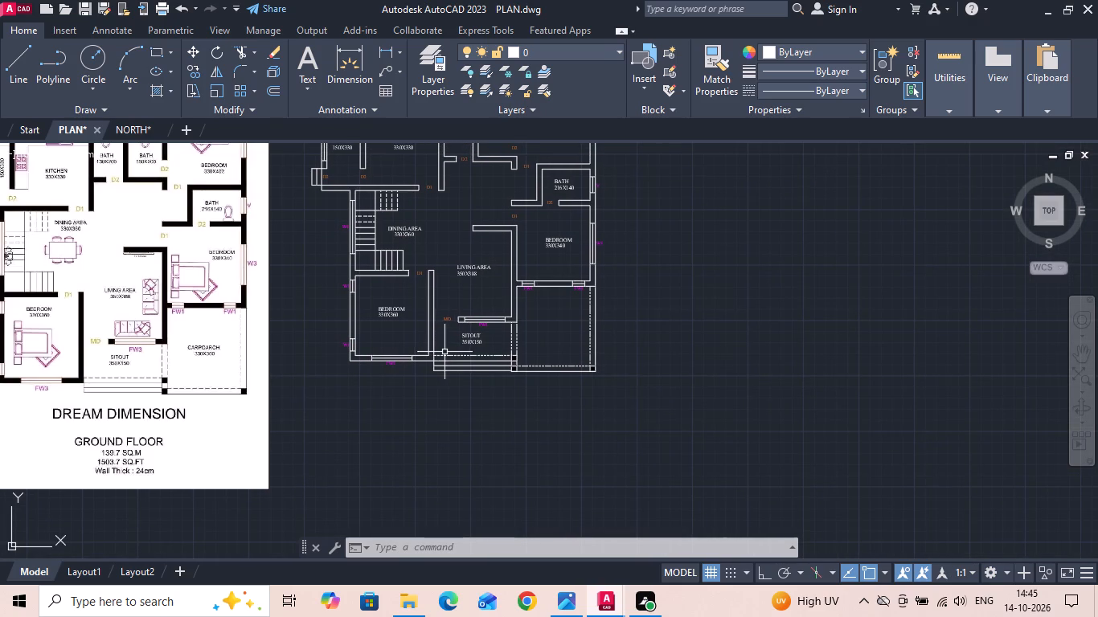
middle_drag(445, 352, 457, 389)
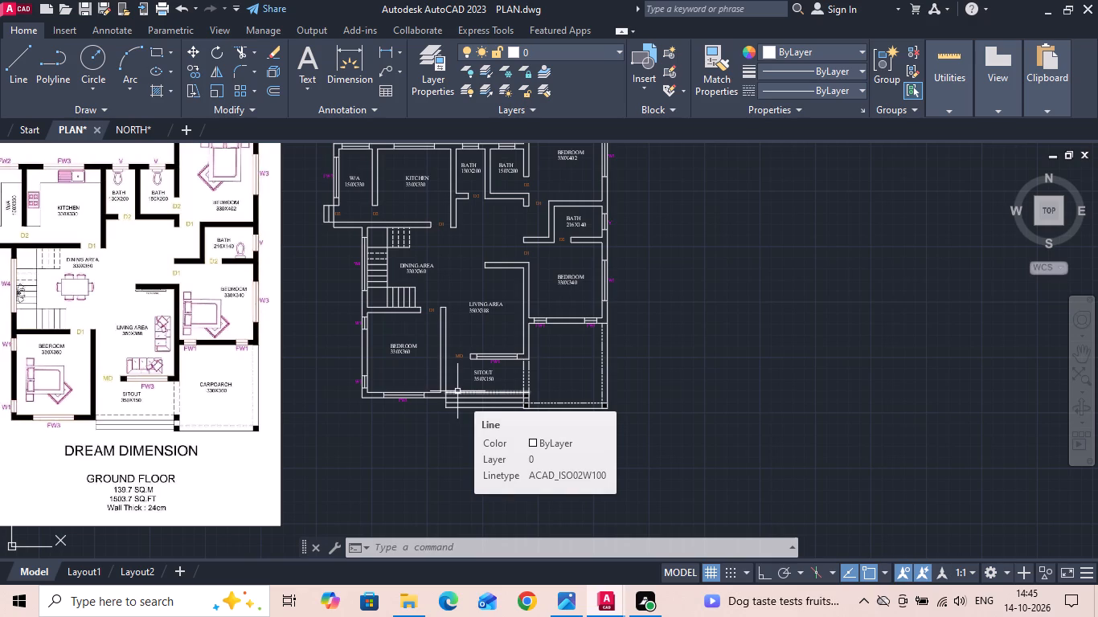
middle_drag(458, 392, 470, 375)
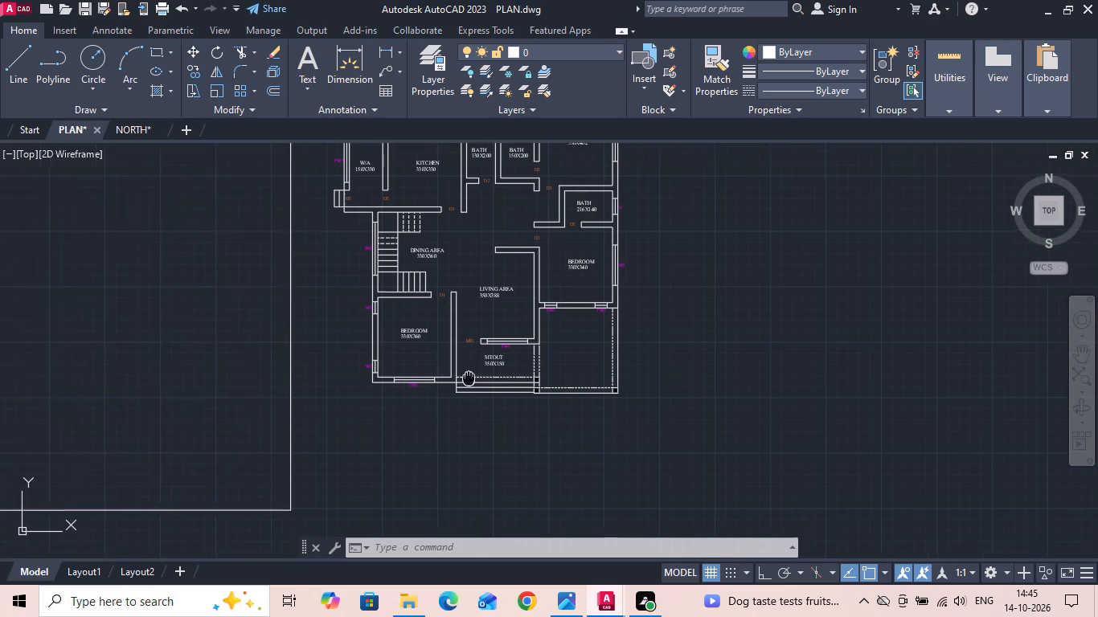
middle_drag(470, 375, 478, 369)
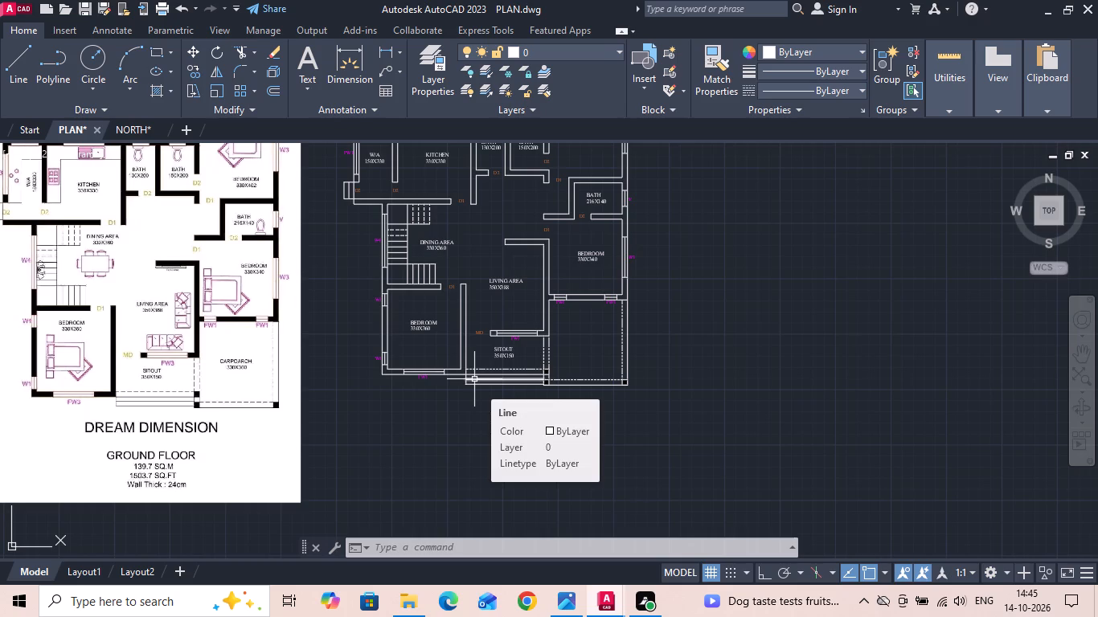
middle_drag(474, 381, 503, 375)
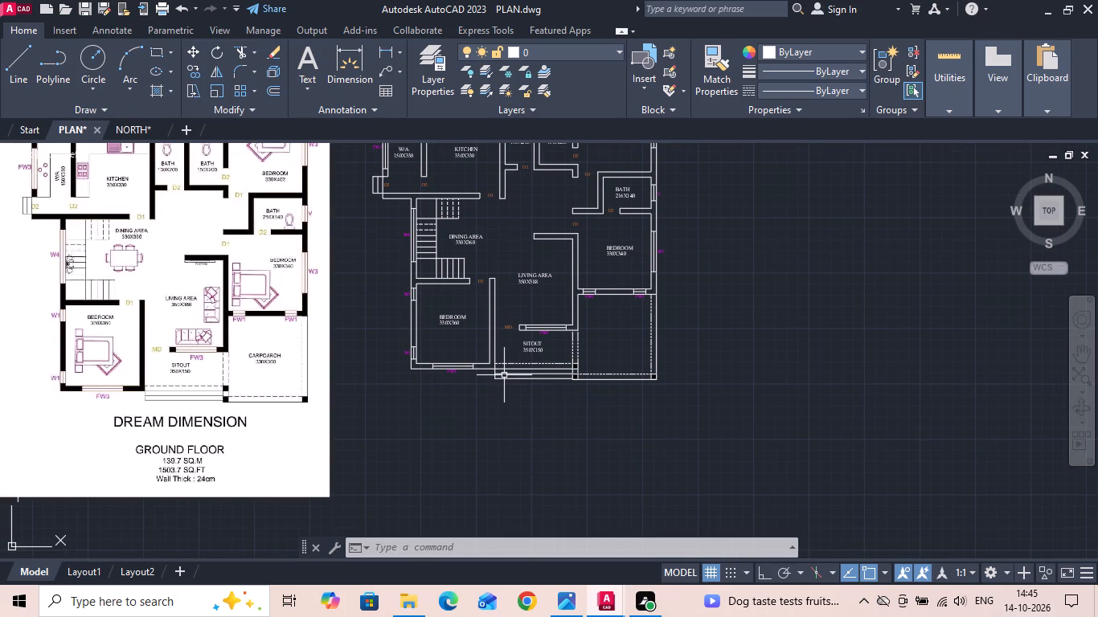
Compare the whole labelled floor plan with the reference image, checking how its walls are shown.
middle_drag(507, 372, 519, 364)
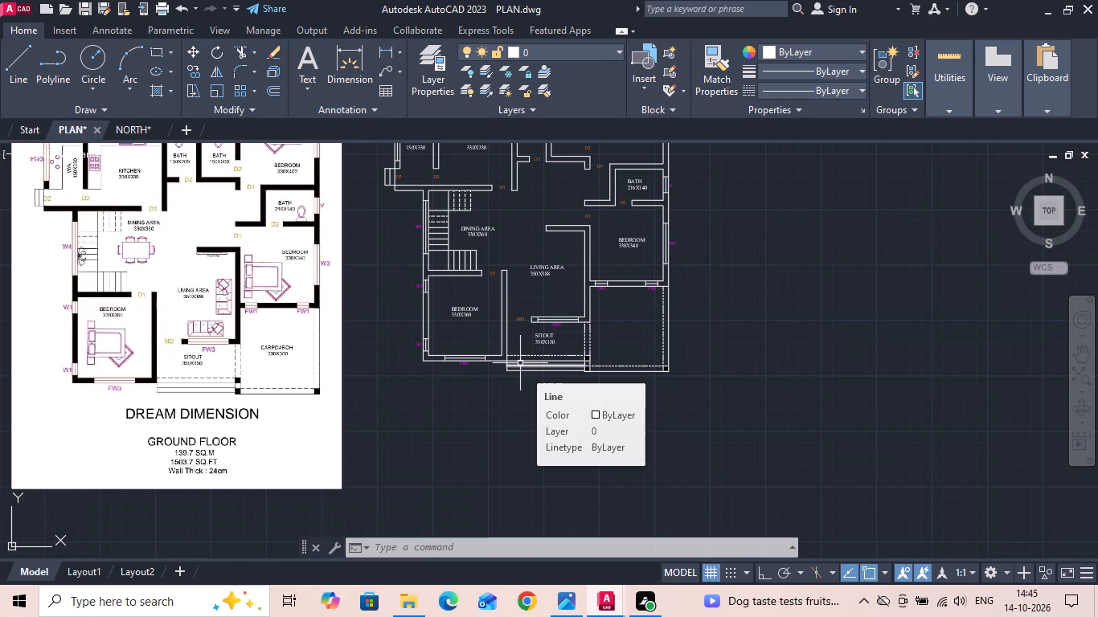
middle_drag(520, 363, 524, 356)
middle_drag(524, 356, 535, 341)
middle_drag(542, 389, 548, 405)
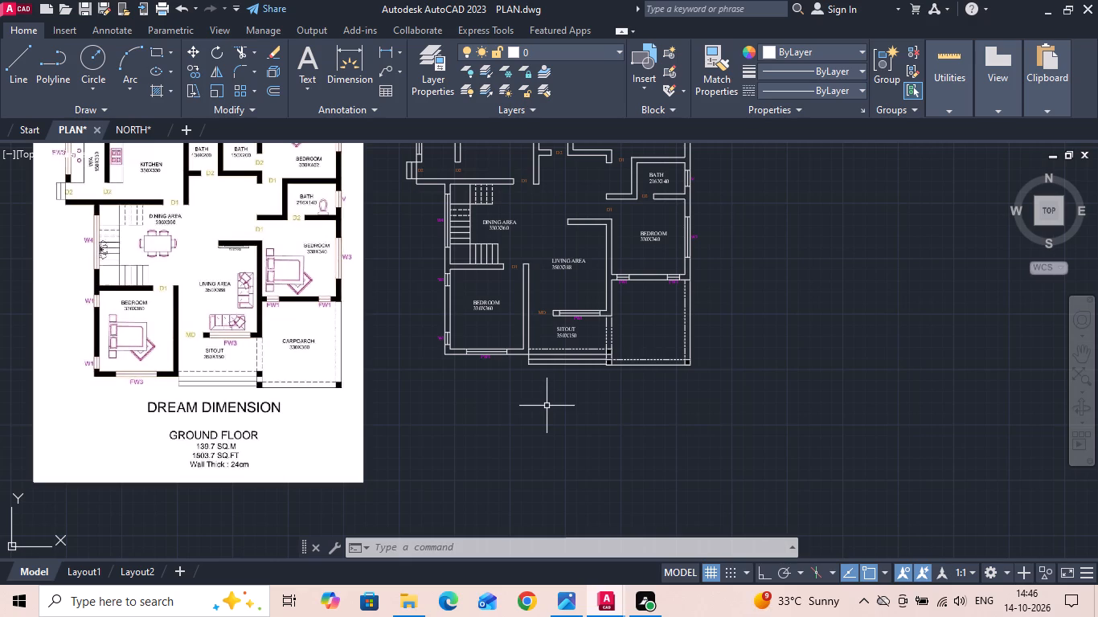
middle_drag(548, 404, 586, 380)
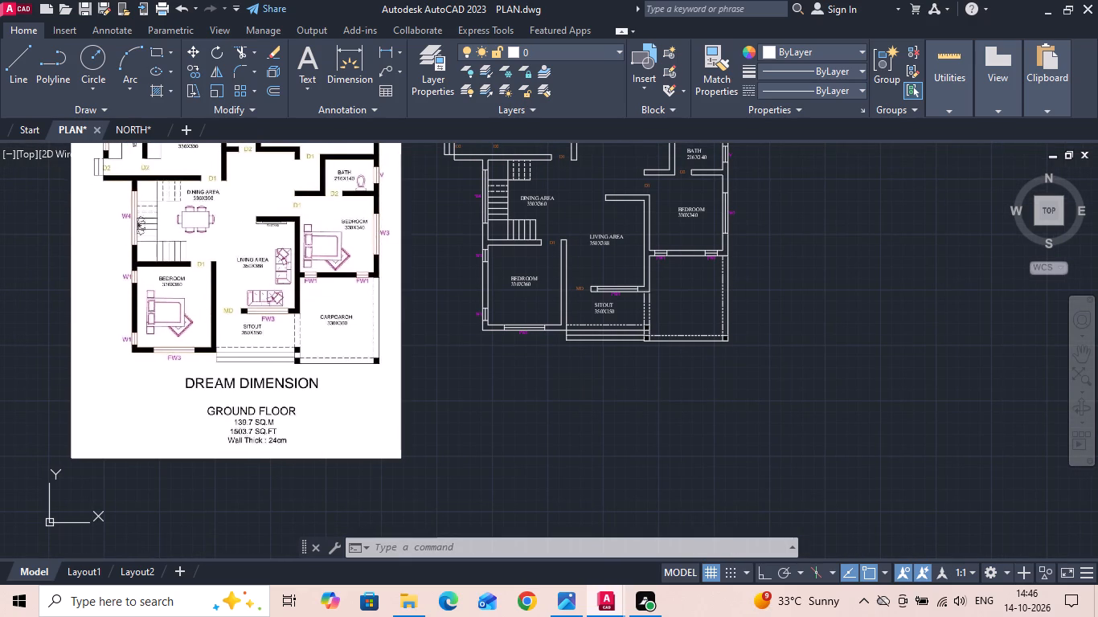
middle_drag(584, 411, 578, 450)
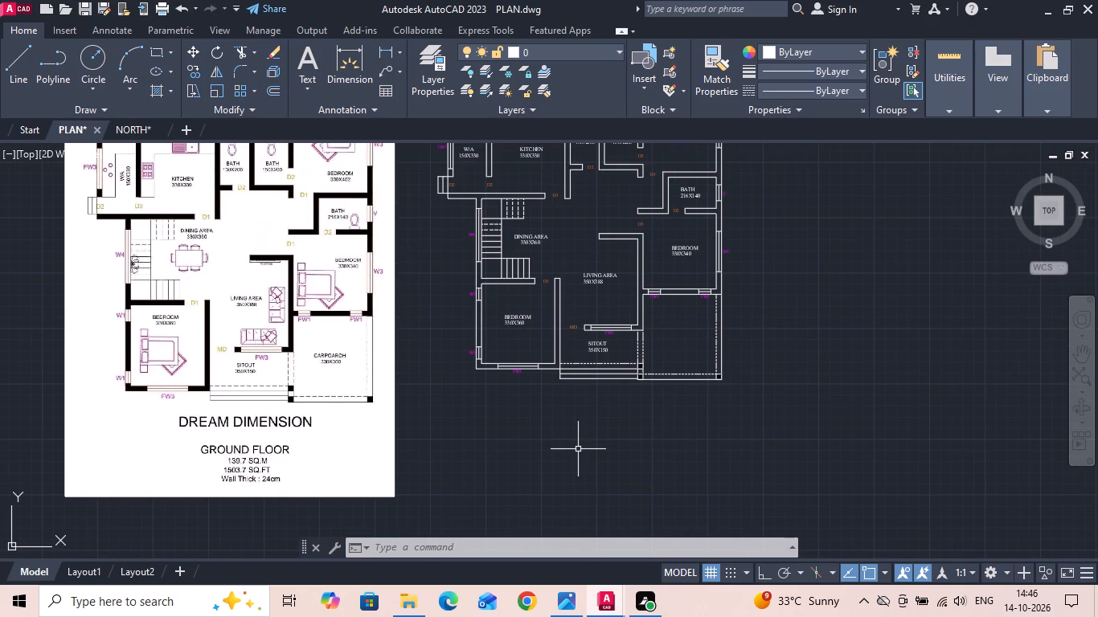
middle_drag(576, 439, 575, 415)
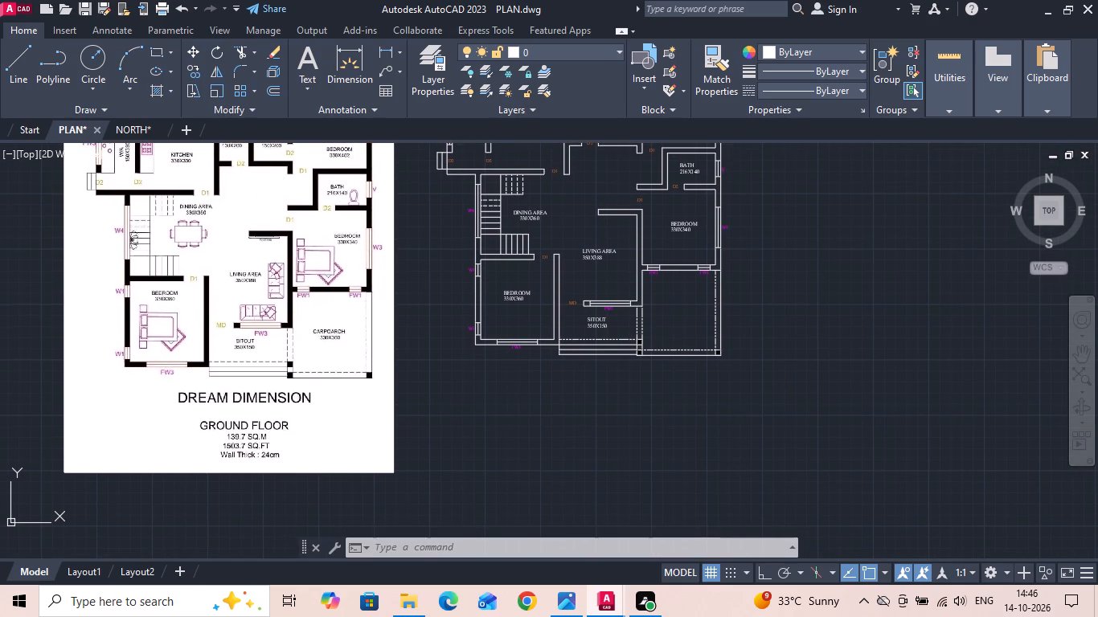
middle_drag(575, 415, 594, 363)
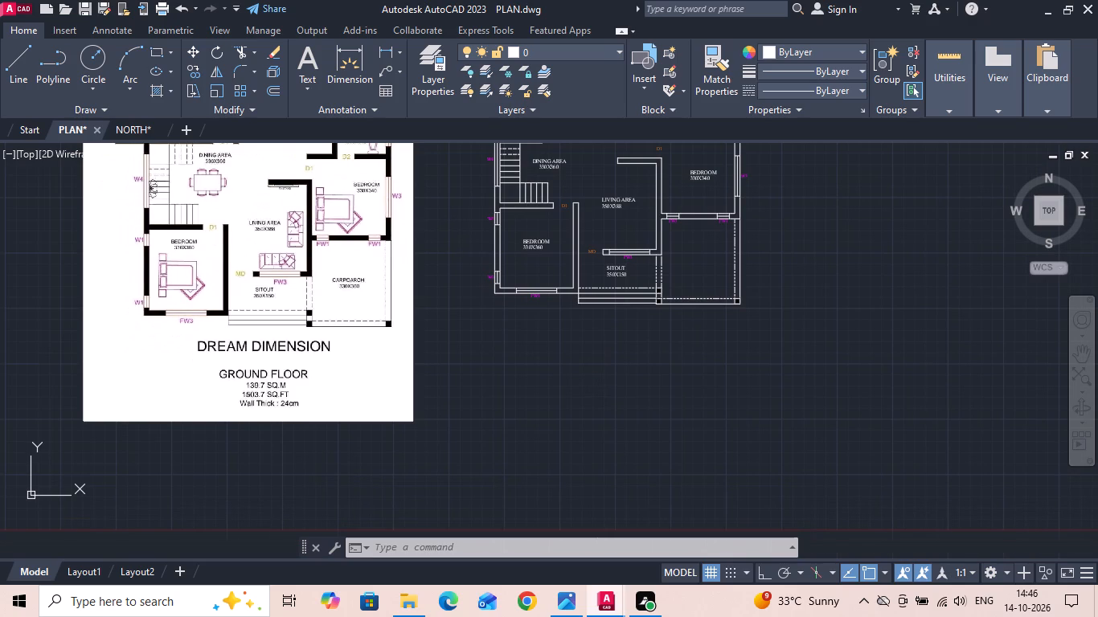
middle_drag(590, 393, 590, 405)
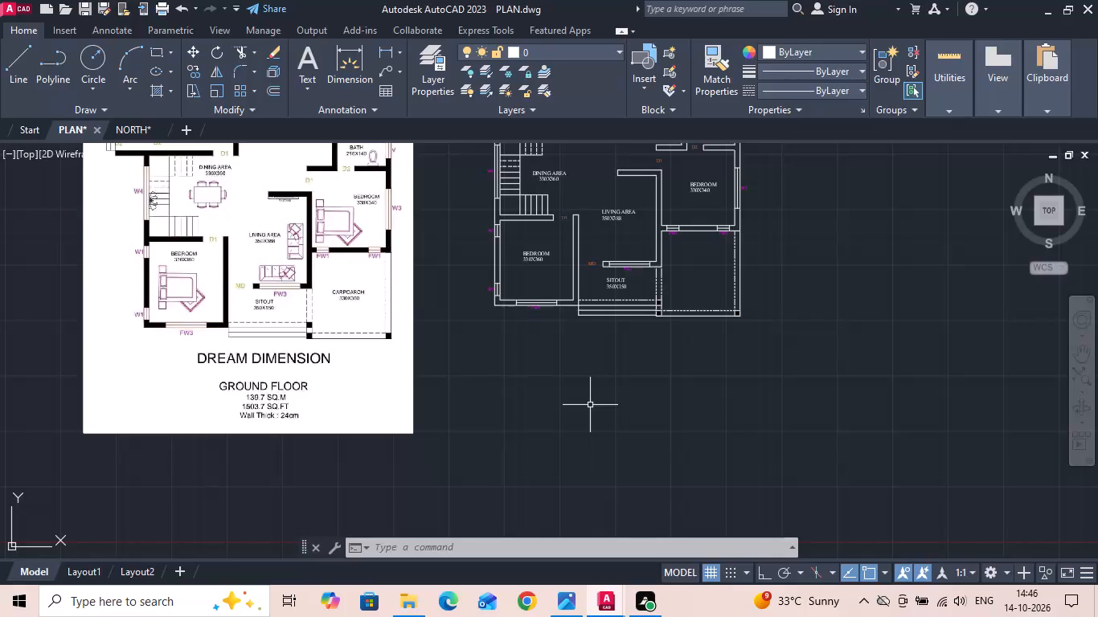
middle_drag(599, 476, 599, 492)
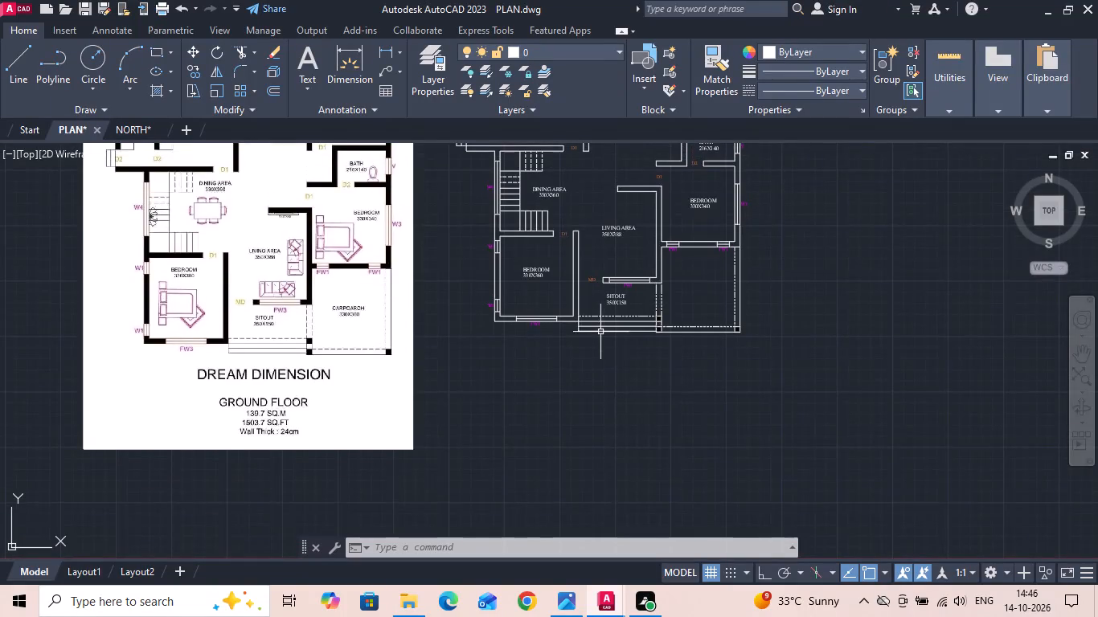
middle_drag(600, 333, 588, 408)
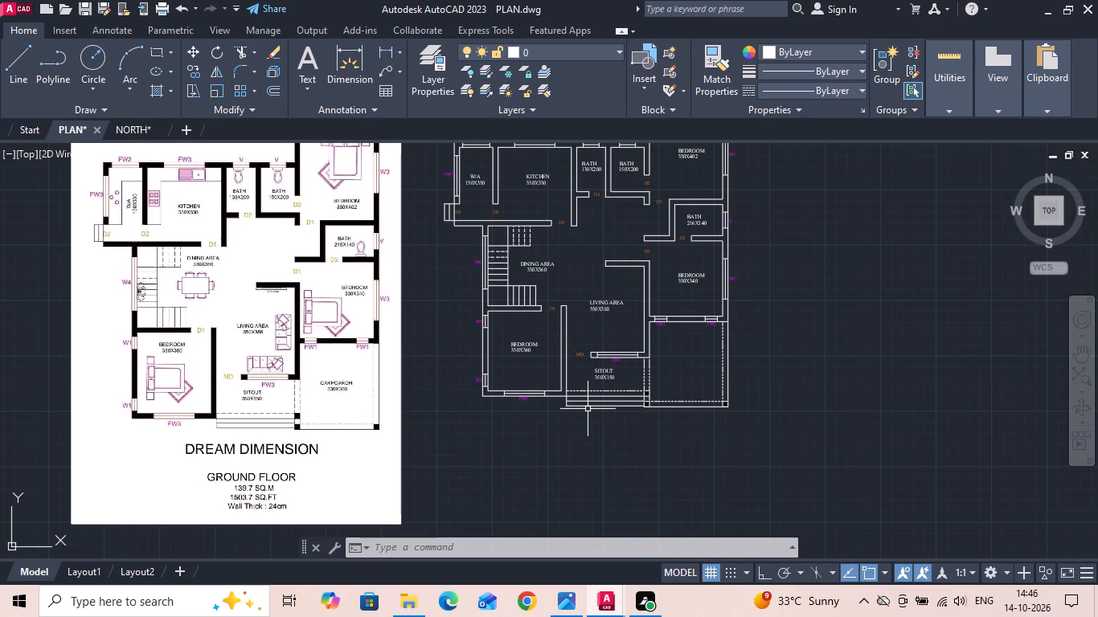
middle_drag(588, 411, 593, 446)
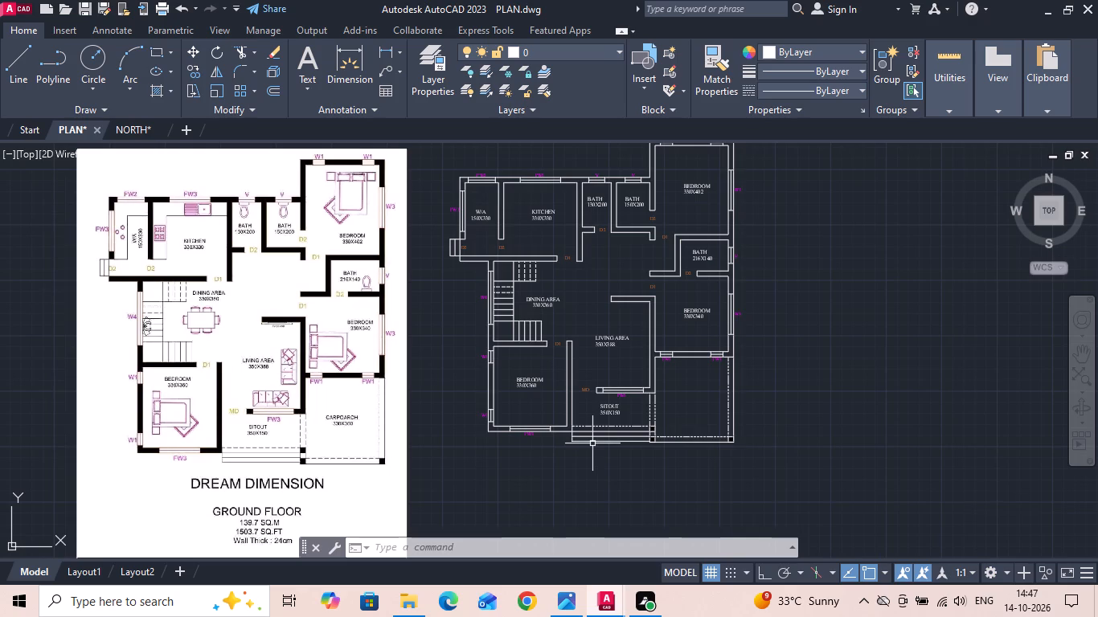
middle_drag(596, 462, 604, 483)
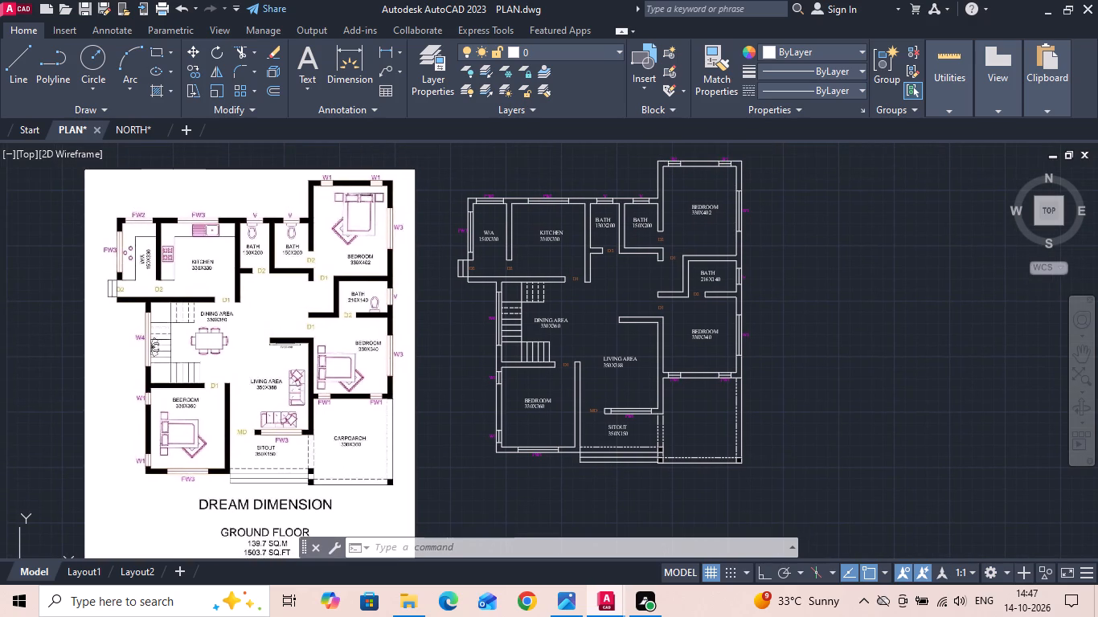
Start a solid black hatch and fill the wall segments around the southwest 330X360 bedroom, including the wall shared with the dining area.
text(H)
key(space)
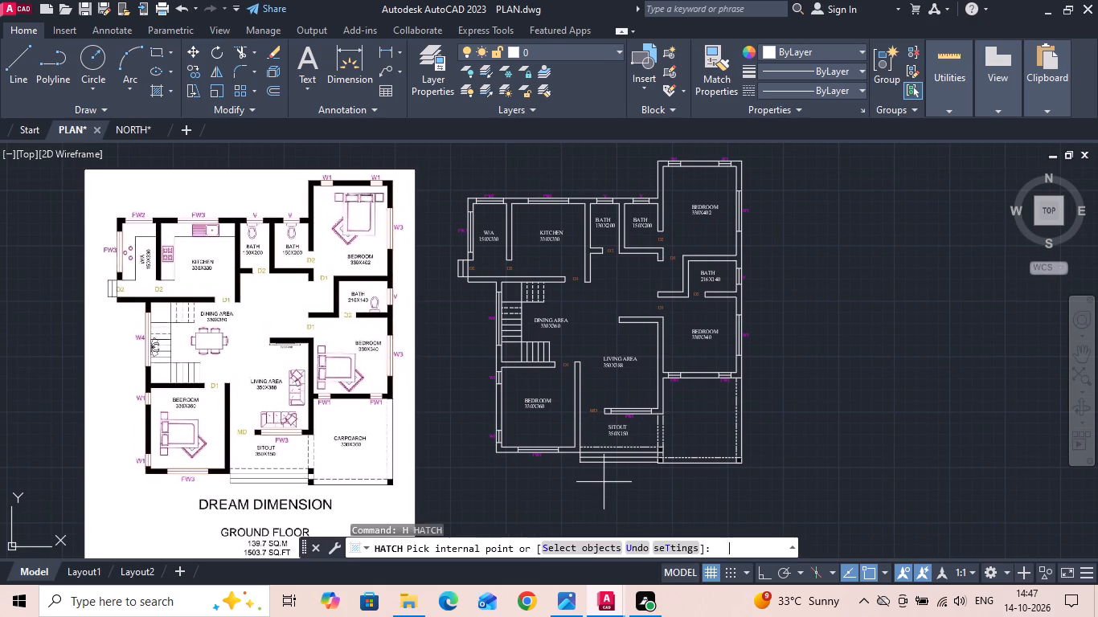
scroll(590, 401, up, 1)
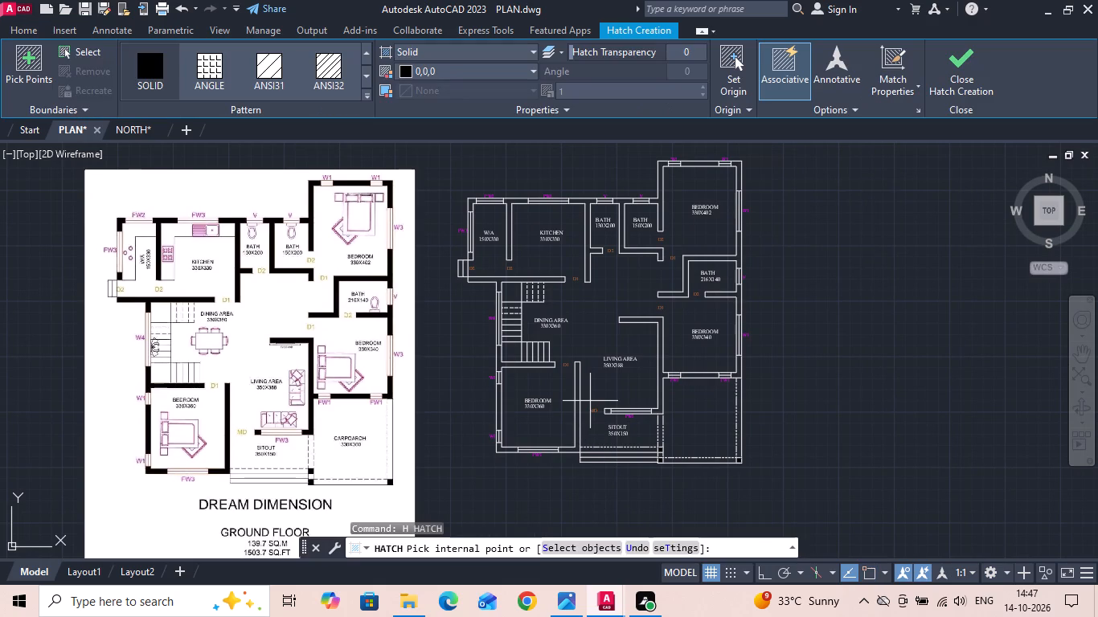
scroll(590, 401, up, 1)
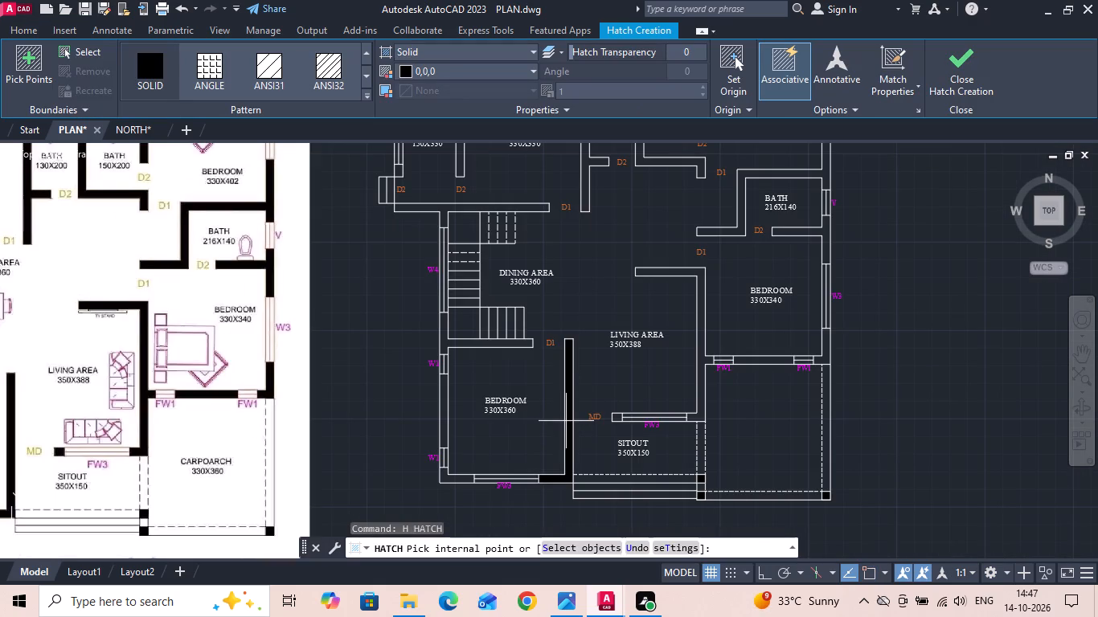
click(566, 421)
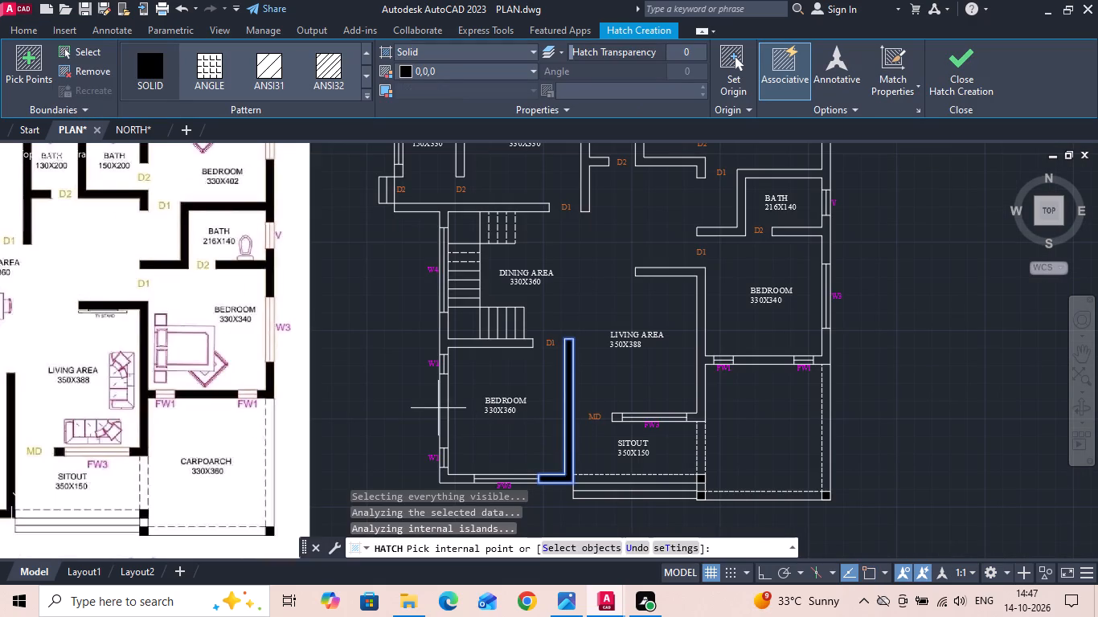
click(442, 399)
click(447, 480)
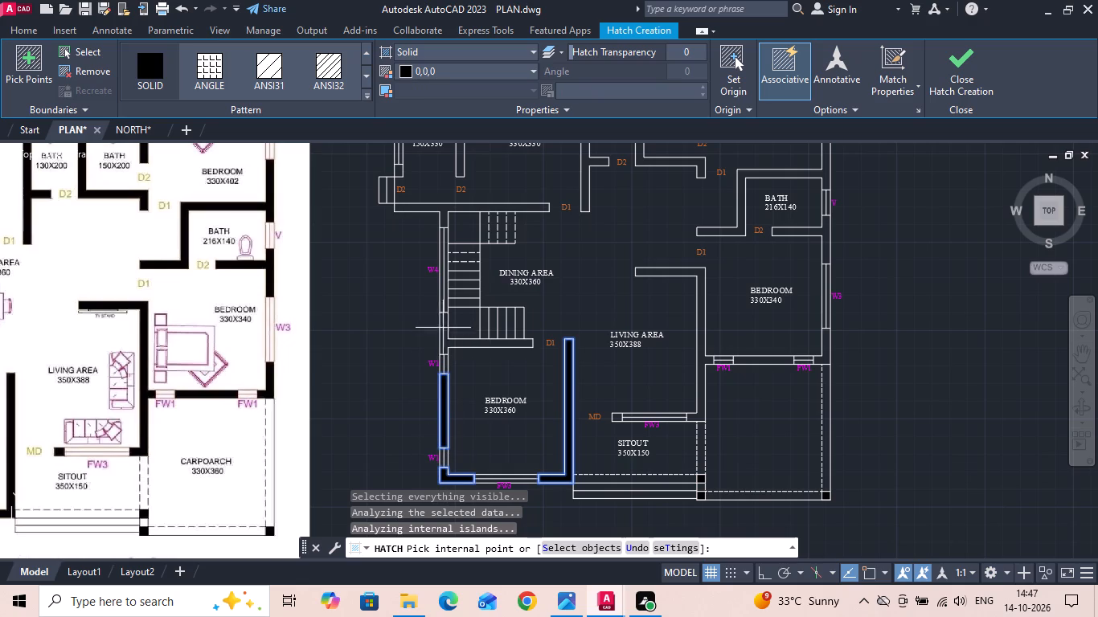
click(445, 333)
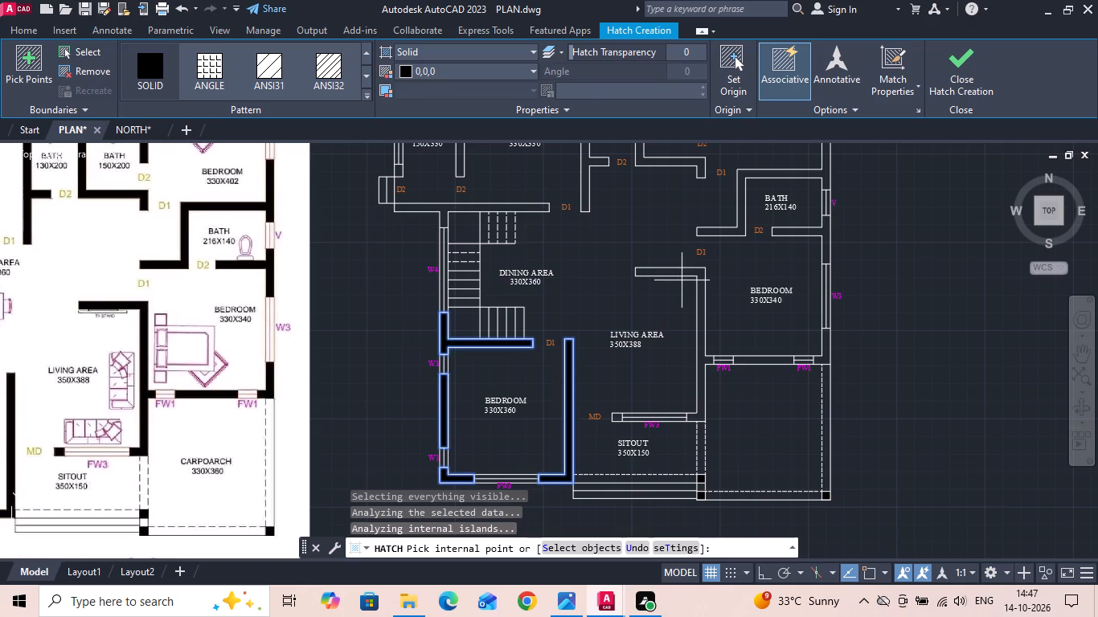
Fill the living area's east wall, the stub west of the sitout's FW3, and the 330X340 bedroom's south and east walls with solid hatch.
click(688, 273)
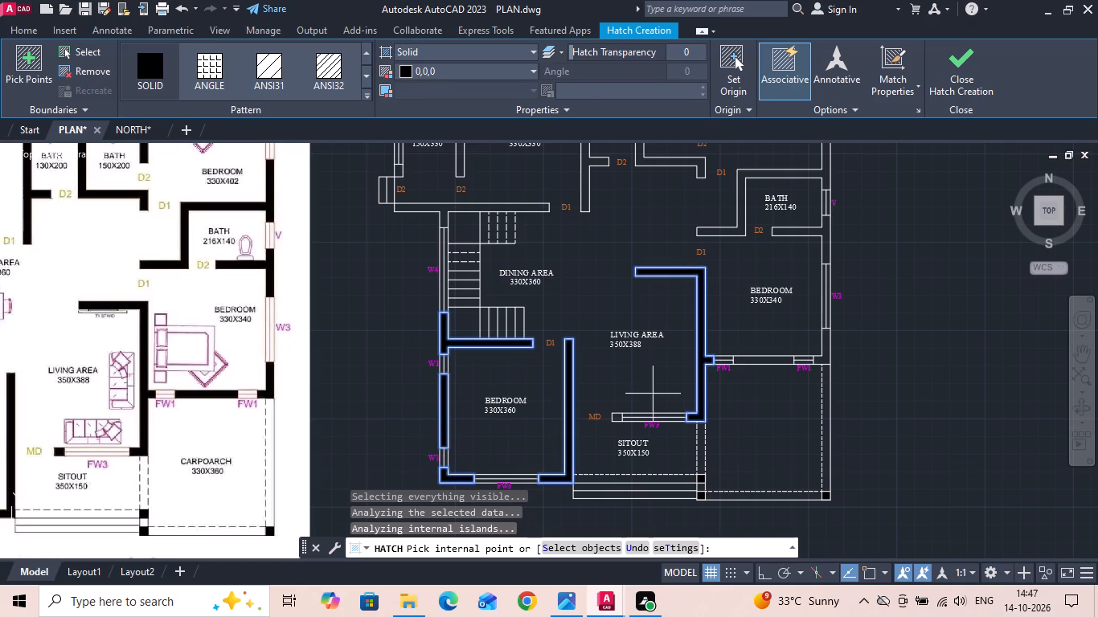
click(620, 418)
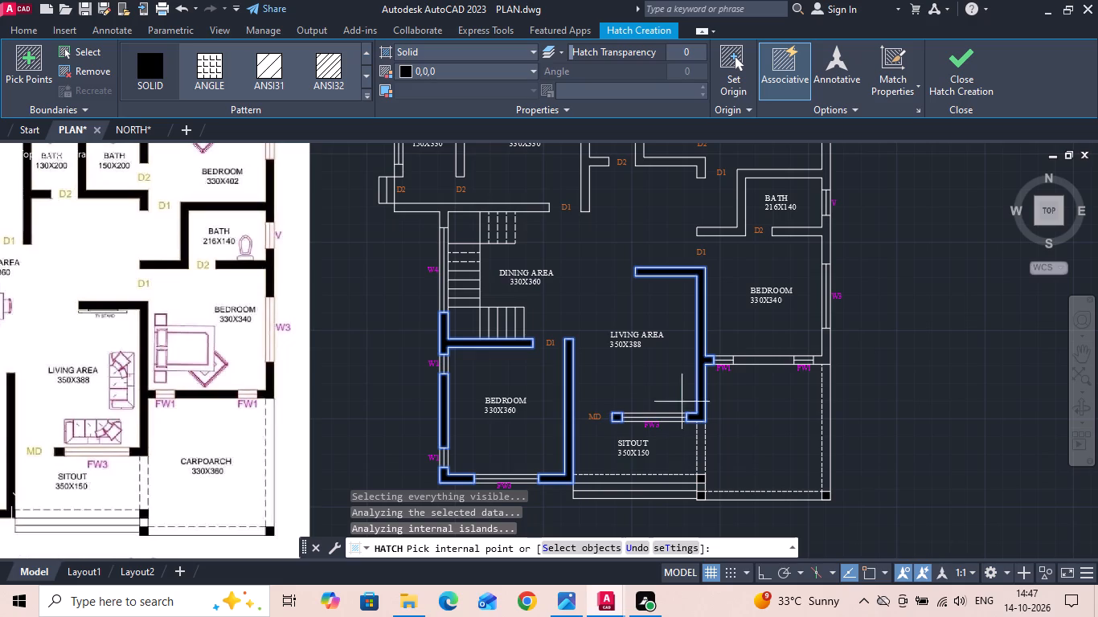
click(827, 358)
click(766, 363)
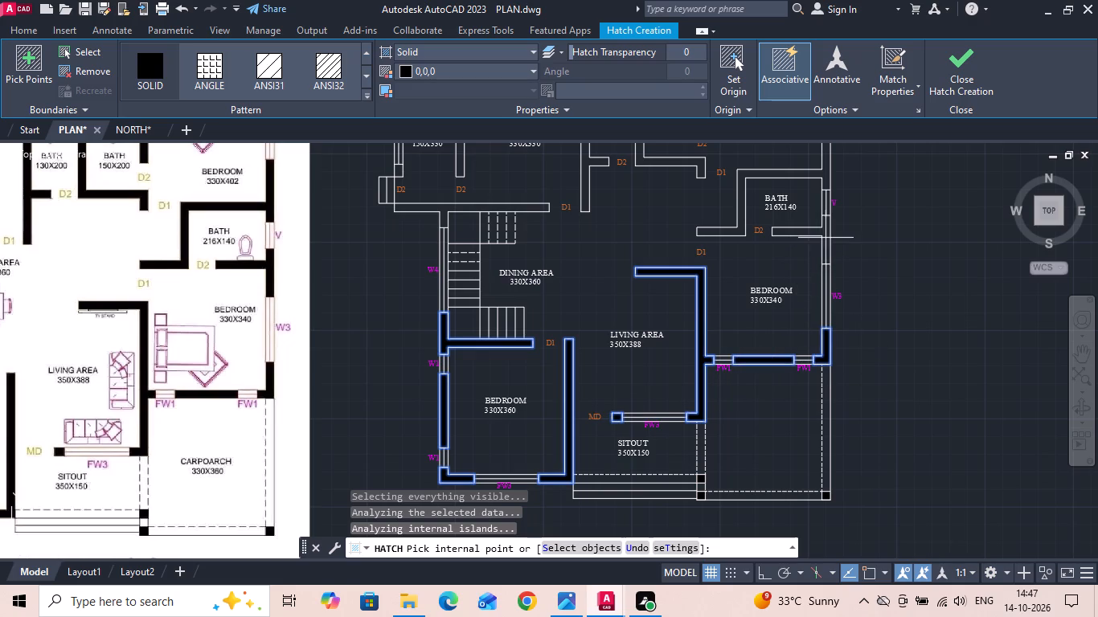
click(826, 238)
Fill the walls around the 330X402 bedroom and the north and west walls of the 216X140 bath with the same solid hatch.
middle_drag(804, 281, 783, 427)
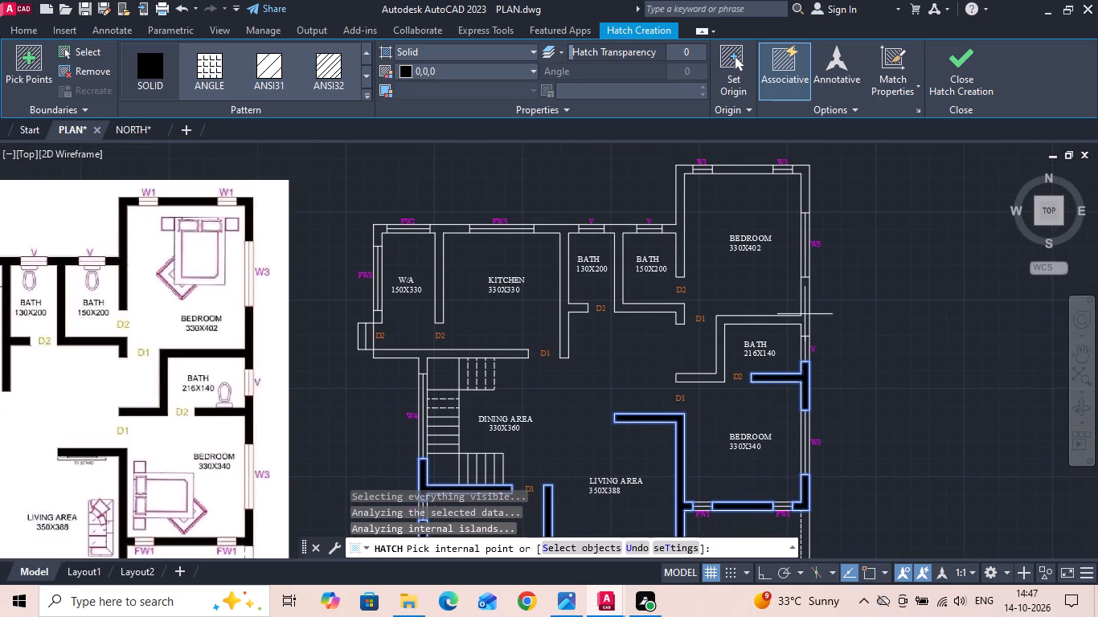
click(805, 314)
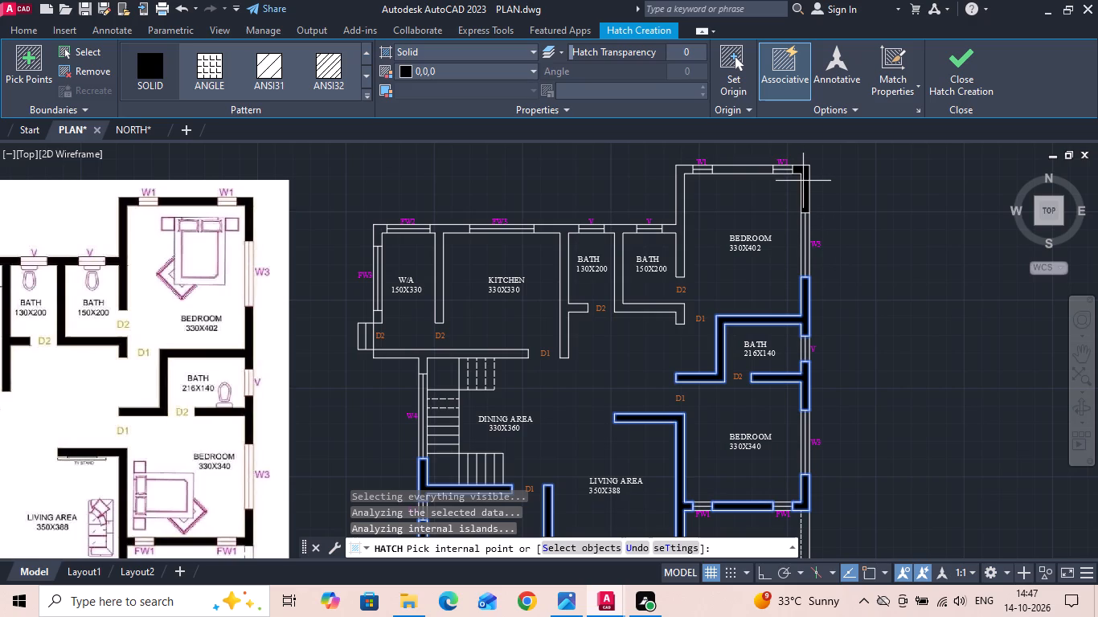
scroll(802, 181, up, 1)
click(804, 168)
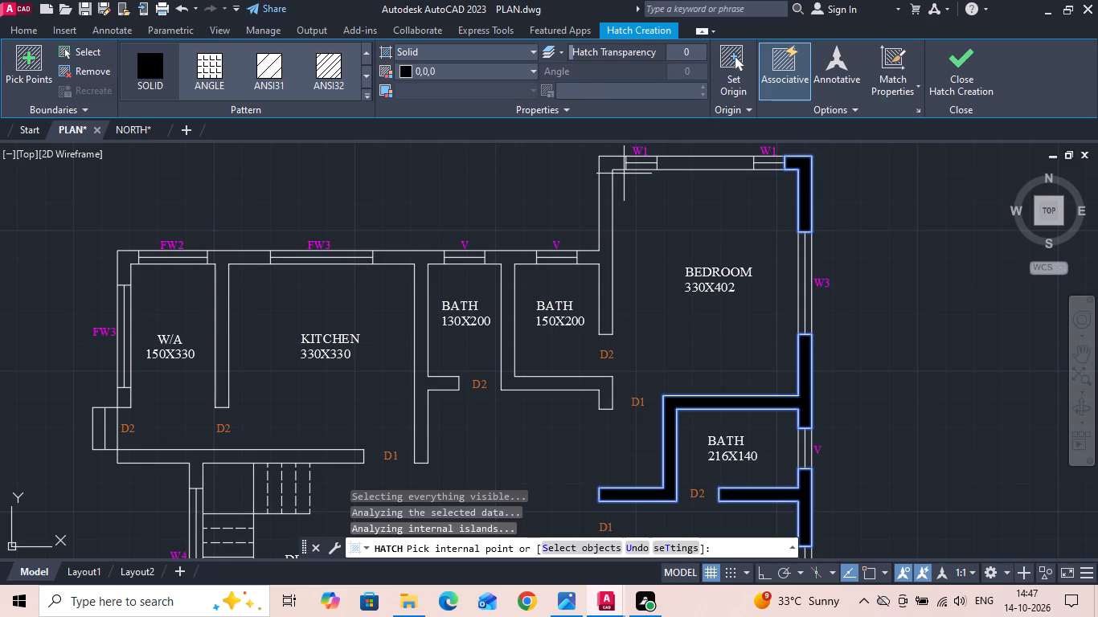
scroll(700, 159, up, 1)
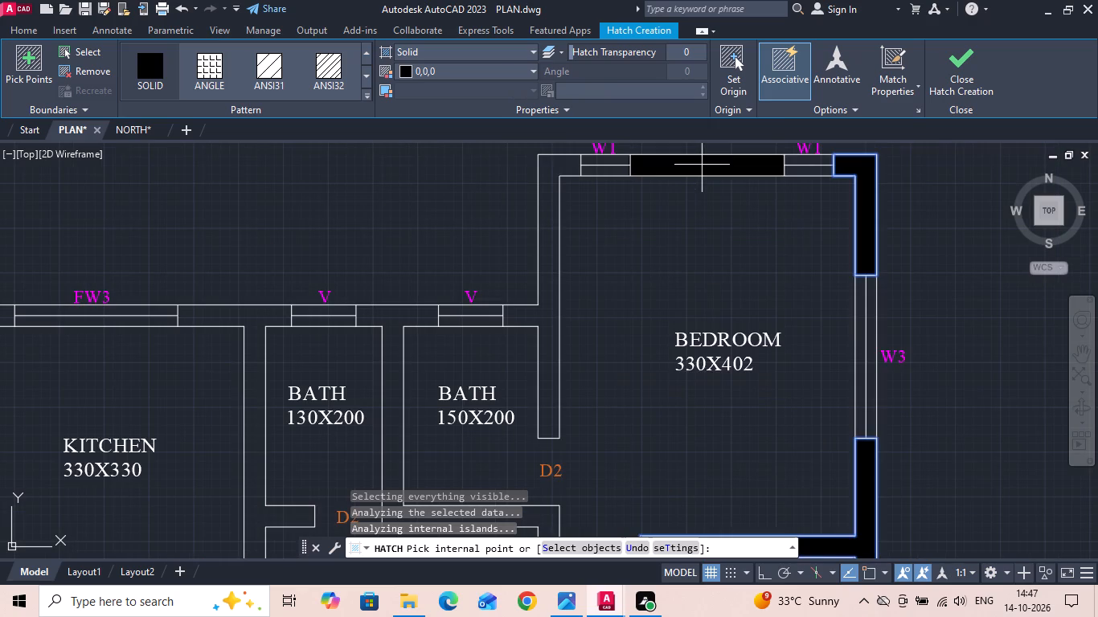
click(702, 165)
click(559, 173)
Fill the wall segments around the 130X200 and 150X200 baths, the kitchen's north and side walls, and the W/A corners with the same solid hatch.
scroll(559, 173, down, 1)
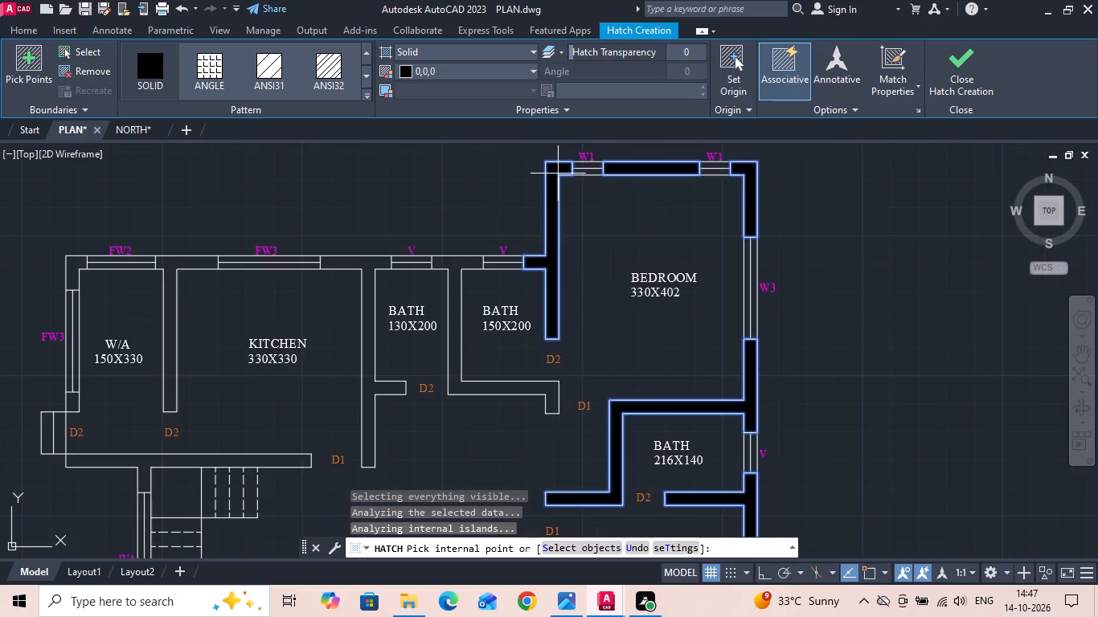
scroll(558, 182, down, 1)
scroll(551, 266, down, 1)
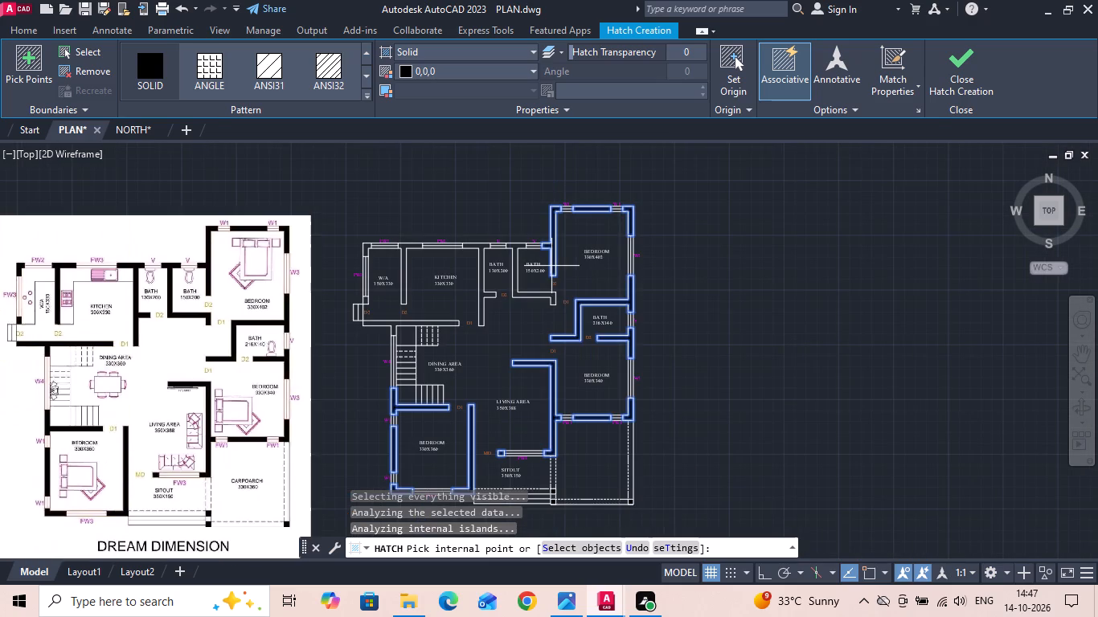
scroll(502, 267, up, 2)
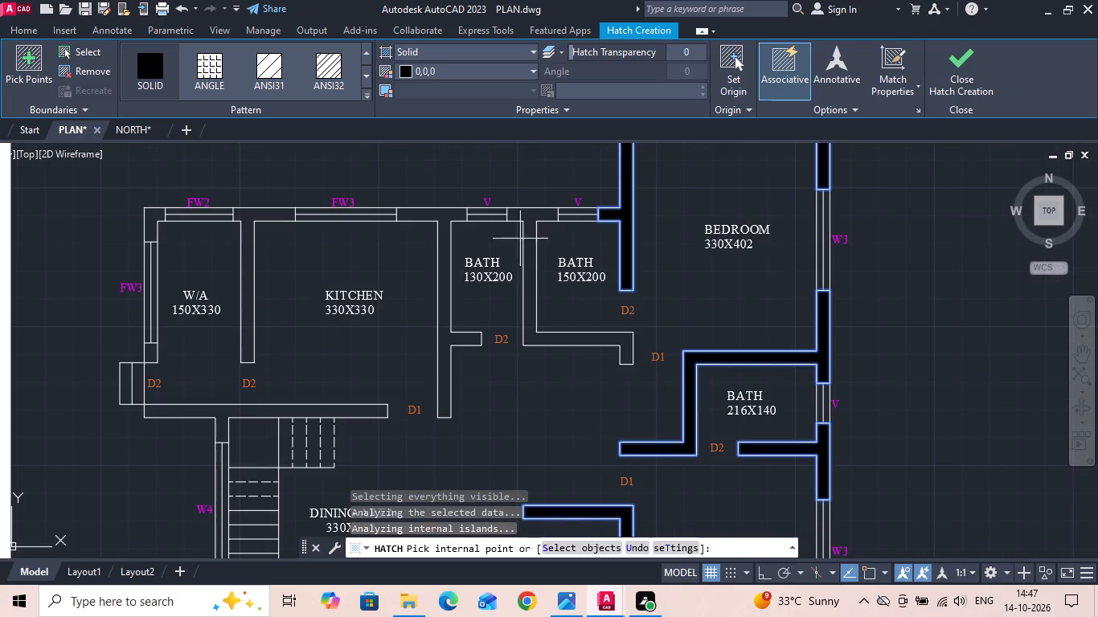
click(535, 212)
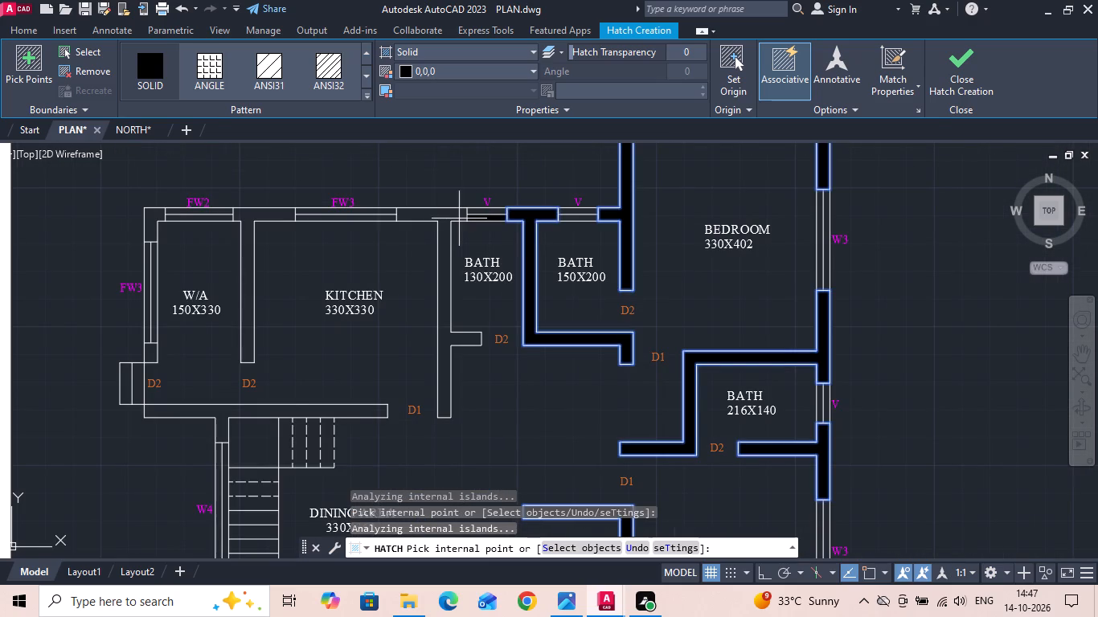
click(451, 216)
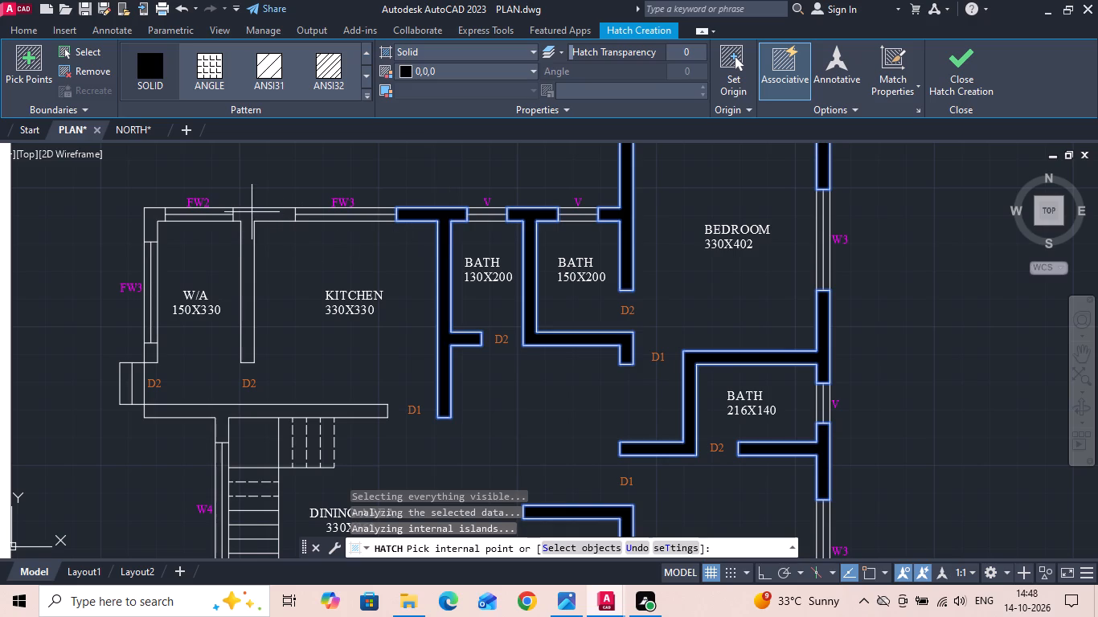
click(251, 211)
click(147, 220)
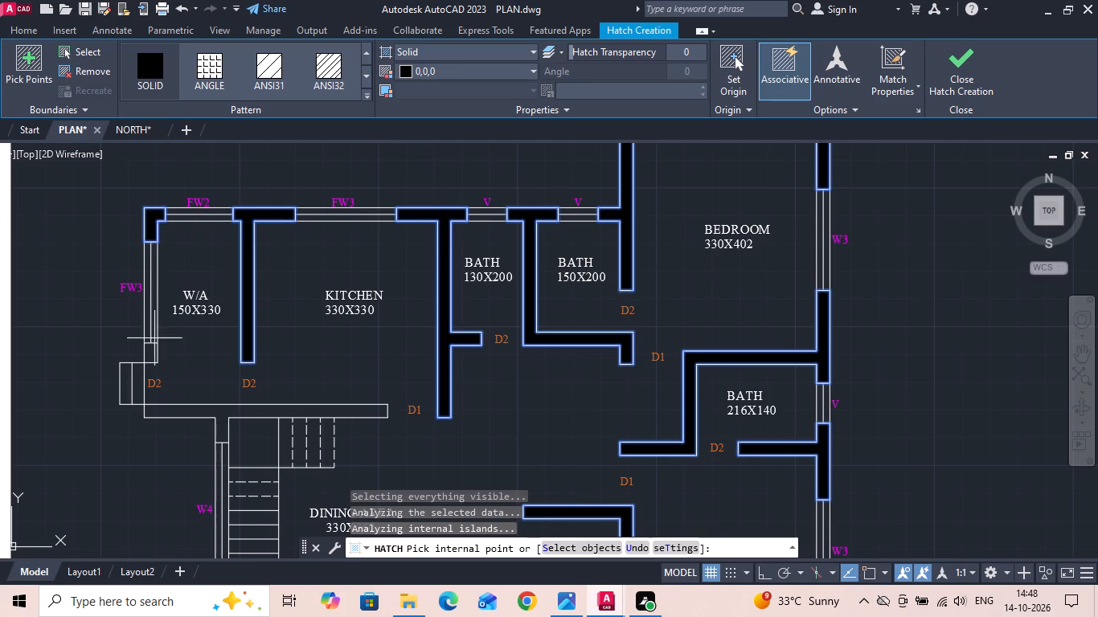
click(149, 357)
Fill the wall south of the kitchen and W/A, including the stub north of W4, and finish the solid hatch.
middle_drag(264, 362, 358, 288)
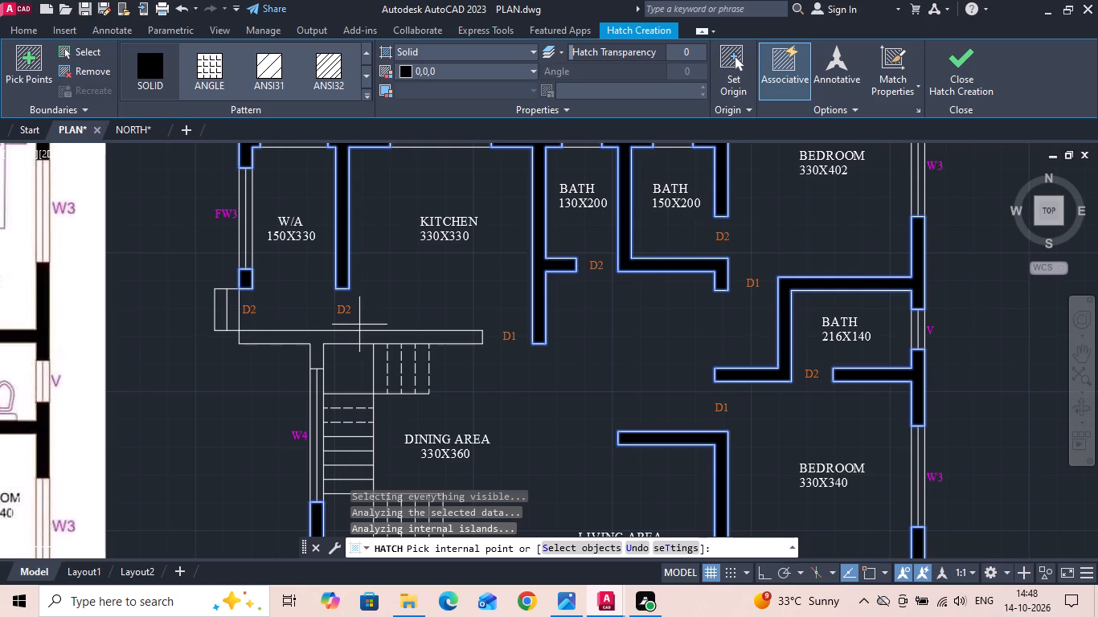
click(315, 339)
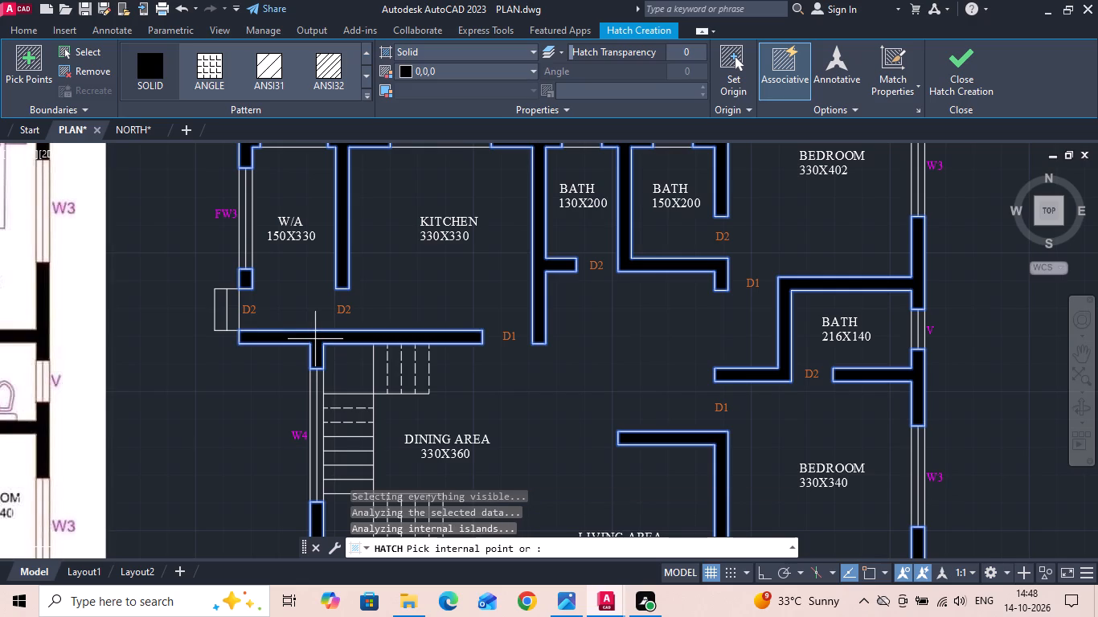
scroll(315, 339, down, 1)
middle_drag(313, 362, 318, 308)
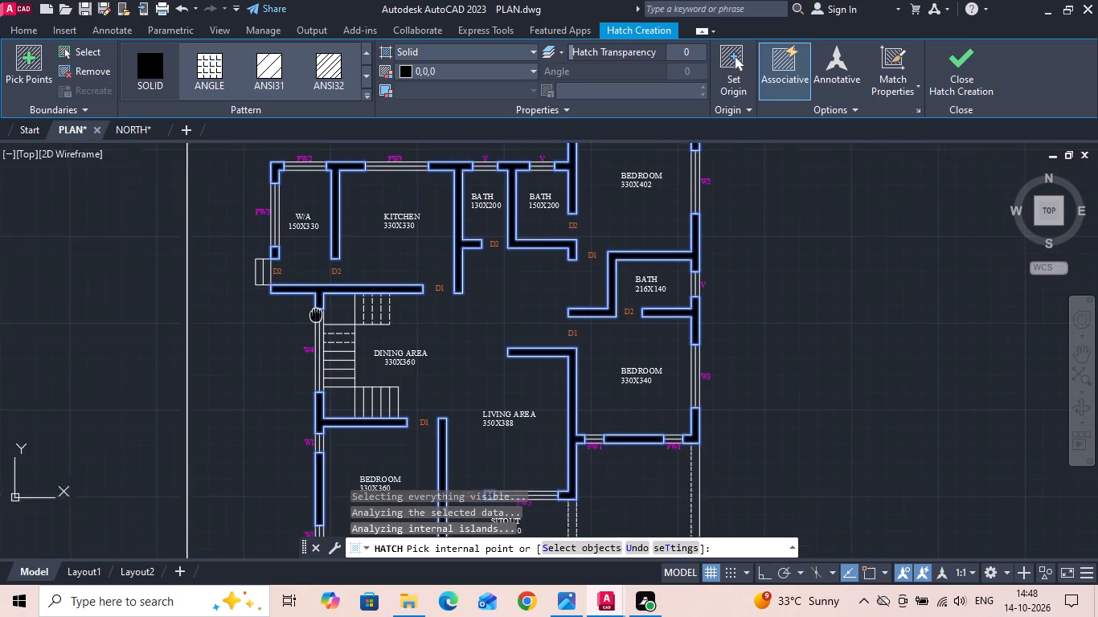
middle_drag(318, 308, 332, 238)
middle_drag(449, 300, 454, 349)
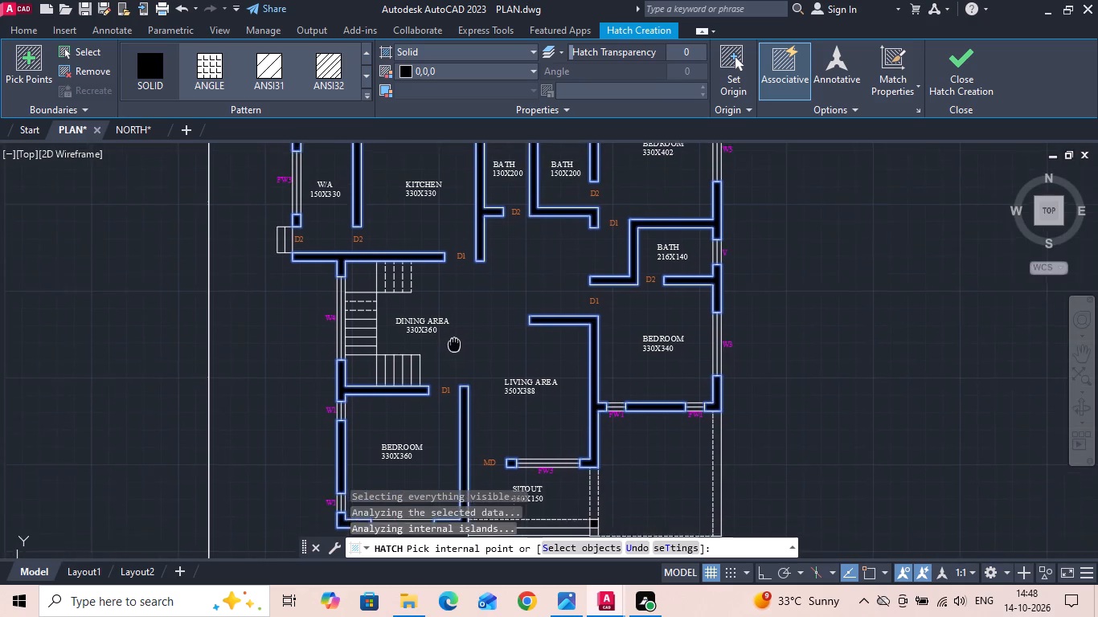
middle_drag(454, 349, 458, 363)
scroll(461, 373, down, 1)
scroll(457, 327, up, 1)
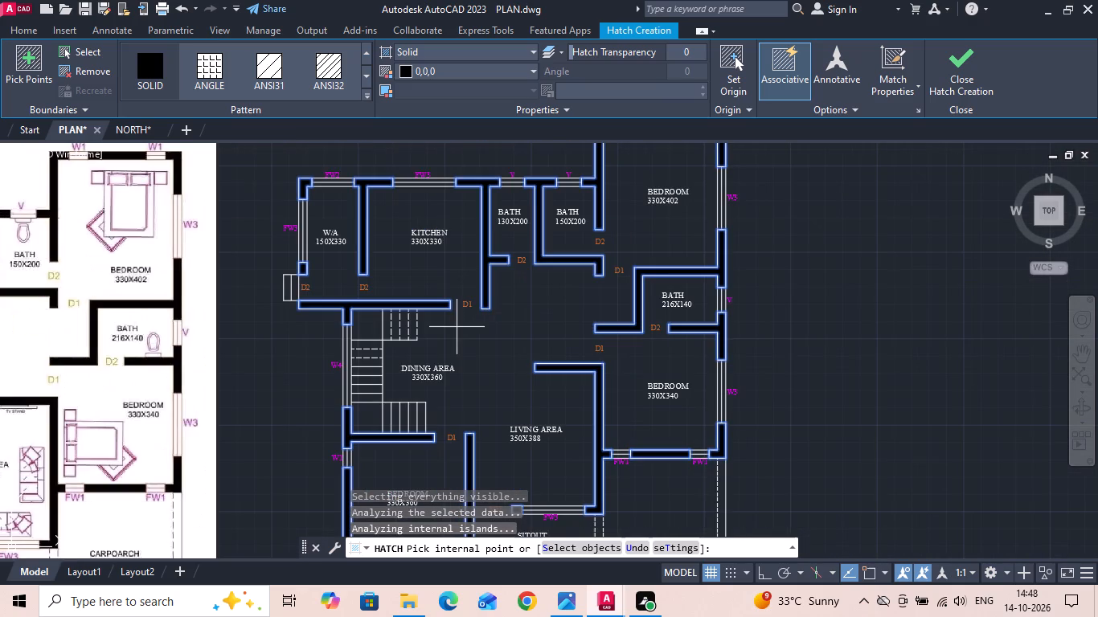
key(Return)
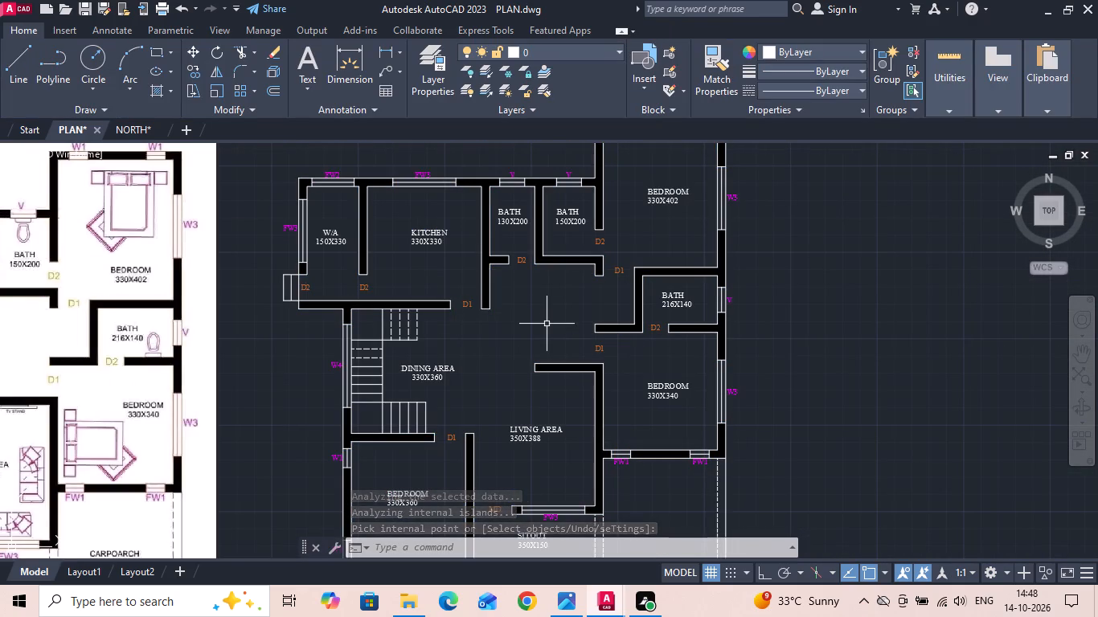
Compare the whole hatched floor plan with the reference image, checking for details still missing.
scroll(548, 318, down, 1)
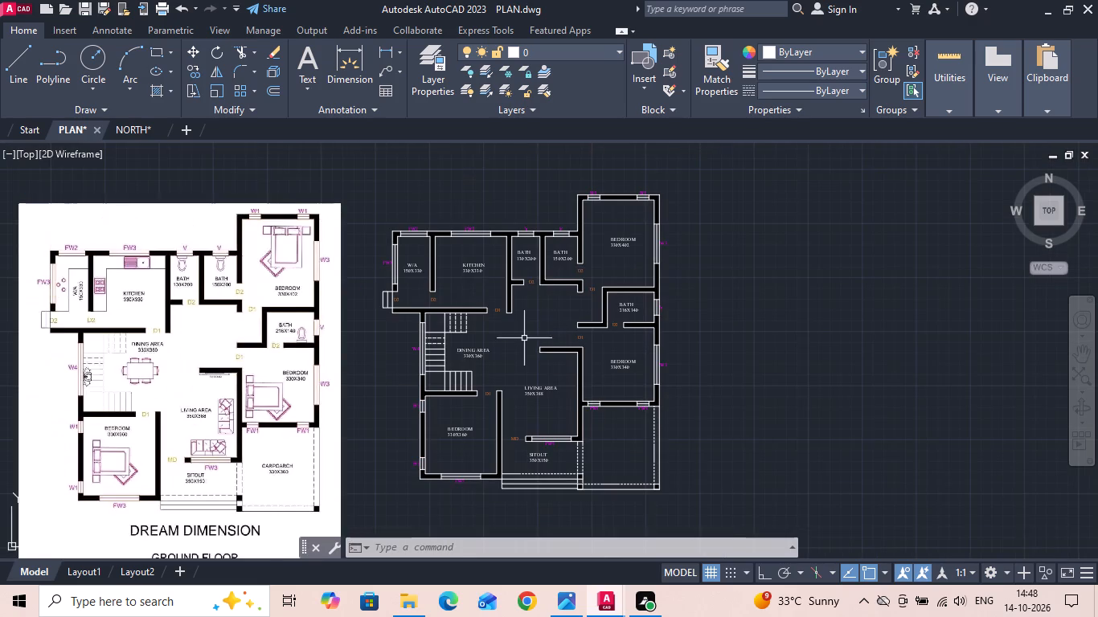
middle_drag(522, 342, 559, 343)
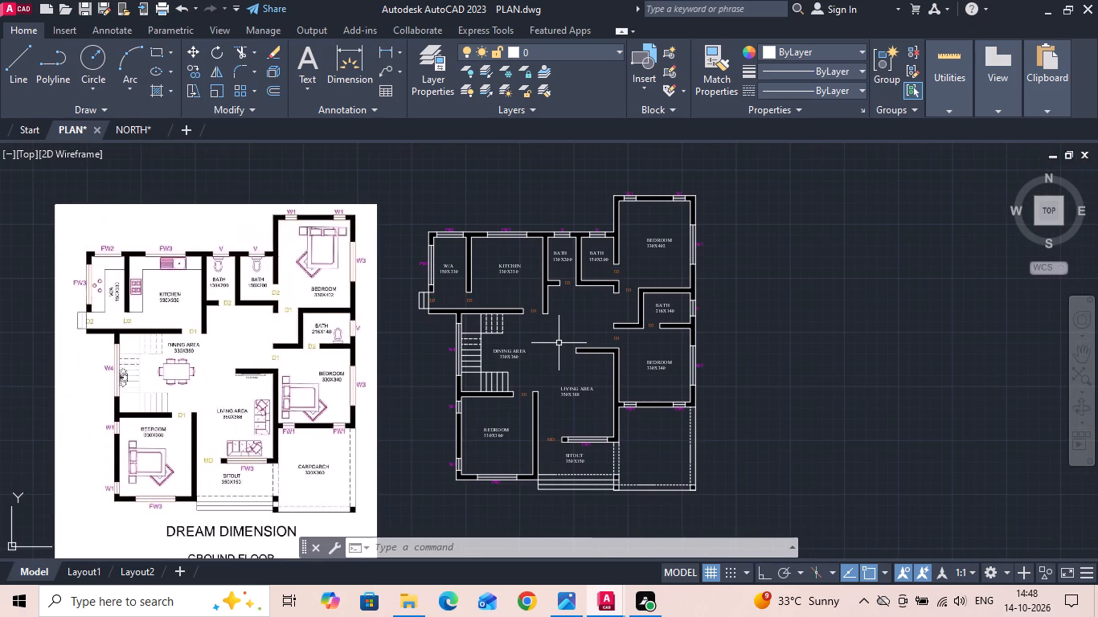
middle_drag(559, 343, 575, 325)
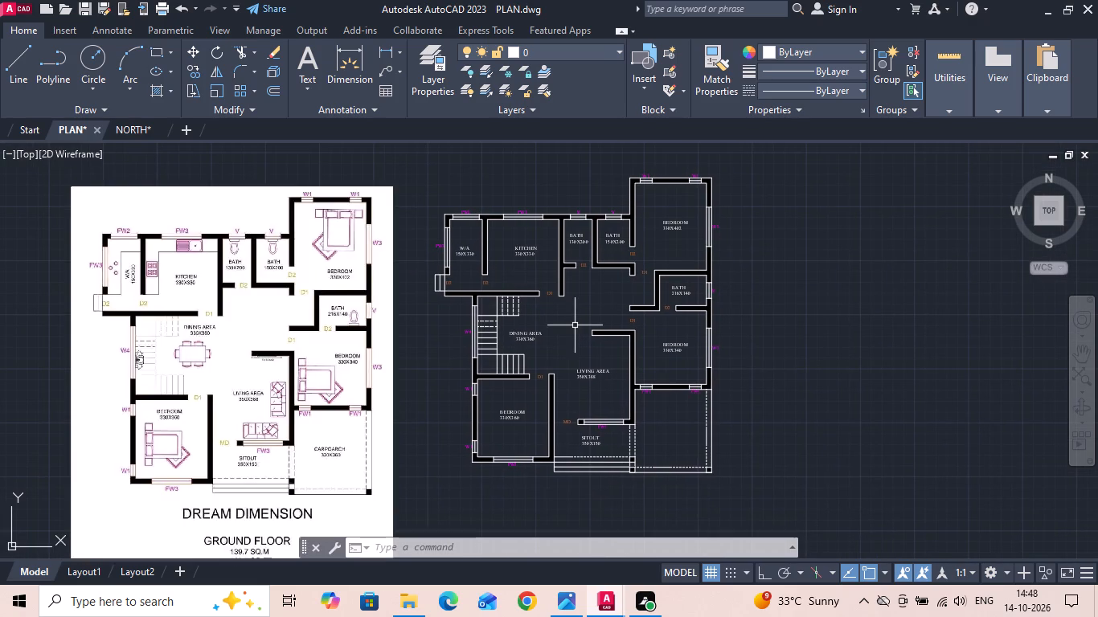
scroll(525, 247, up, 1)
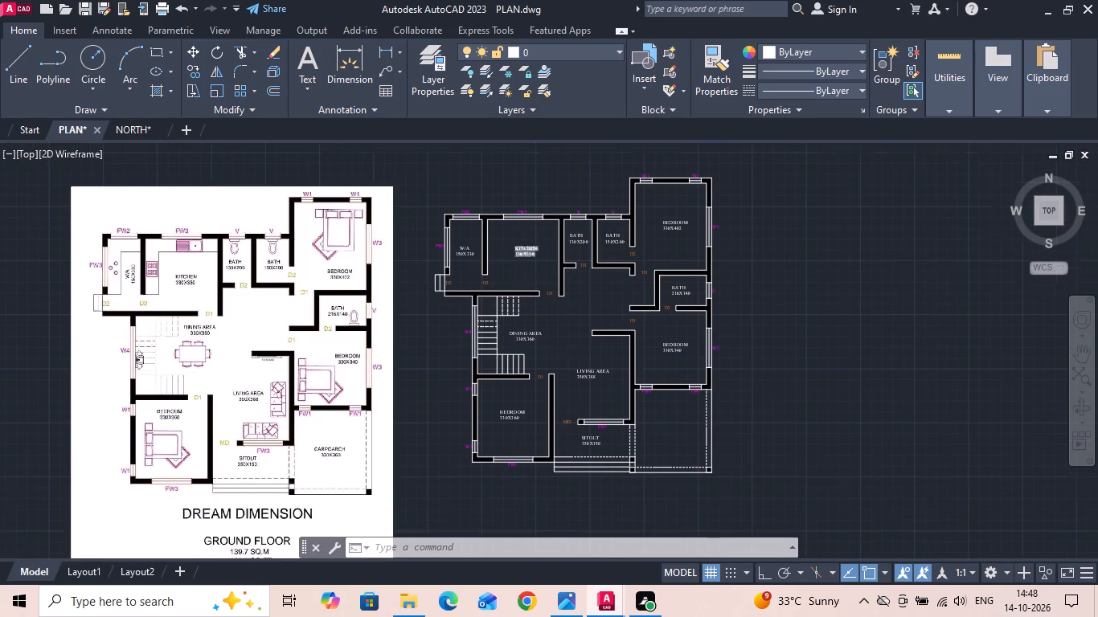
middle_drag(535, 250, 592, 251)
scroll(638, 299, down, 1)
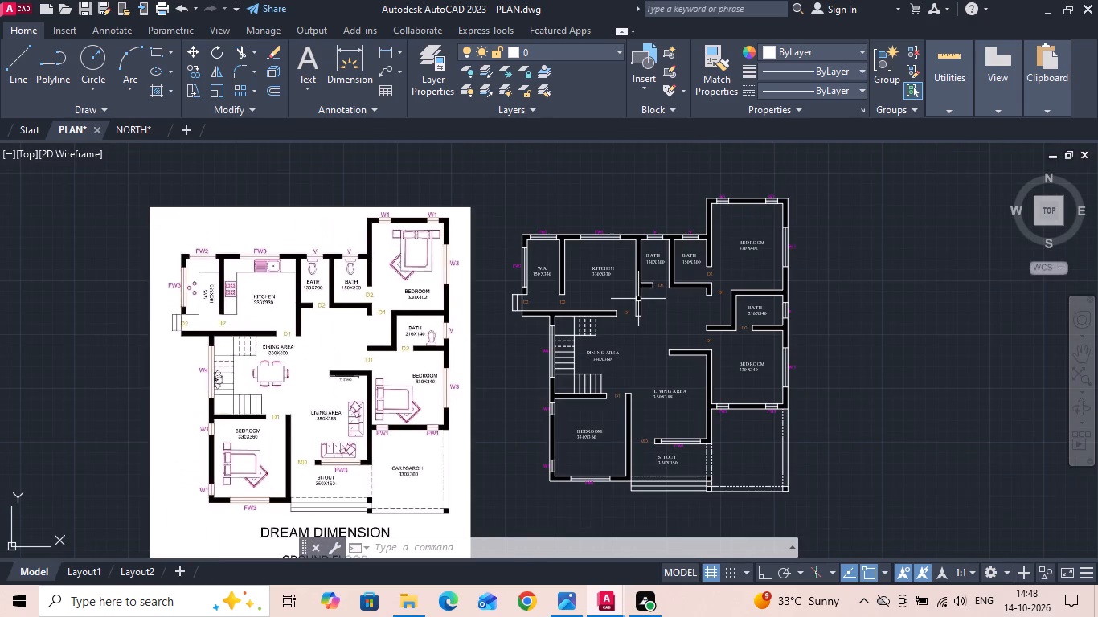
middle_drag(559, 317, 575, 344)
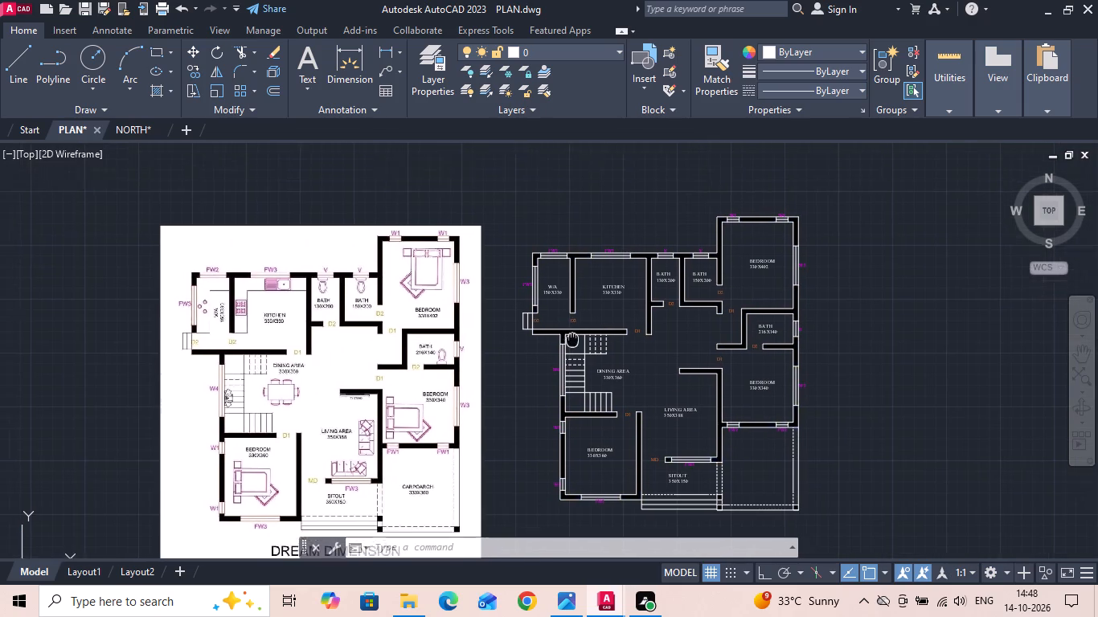
middle_drag(575, 344, 587, 365)
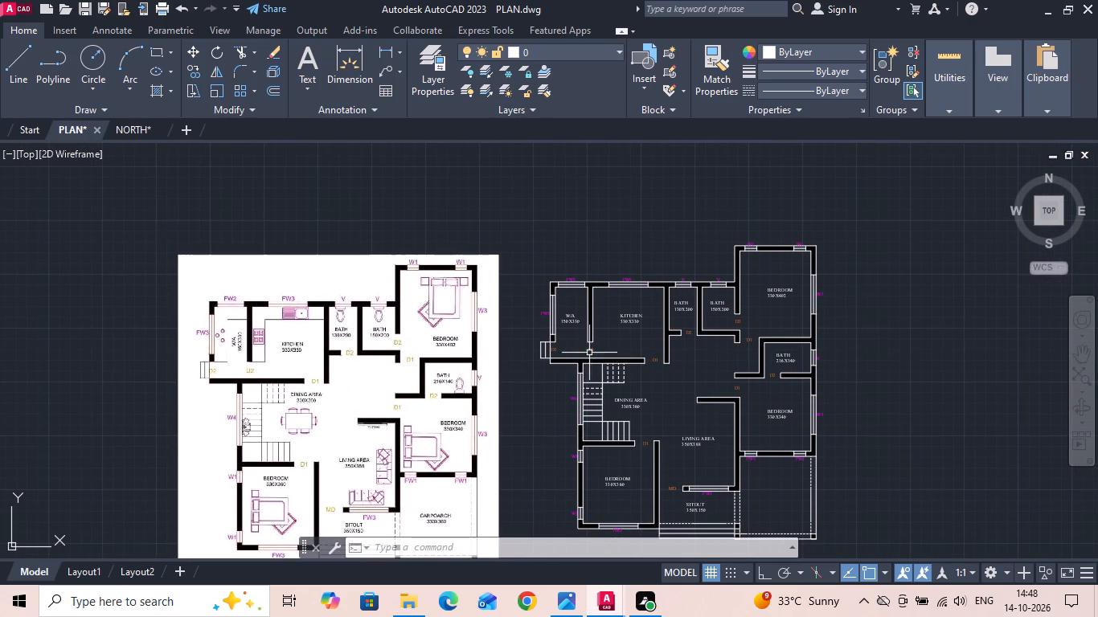
Measure the W/A counter's depth from the north wall on the reference image, with Ortho on, using a temporary linear dimension.
scroll(215, 319, up, 4)
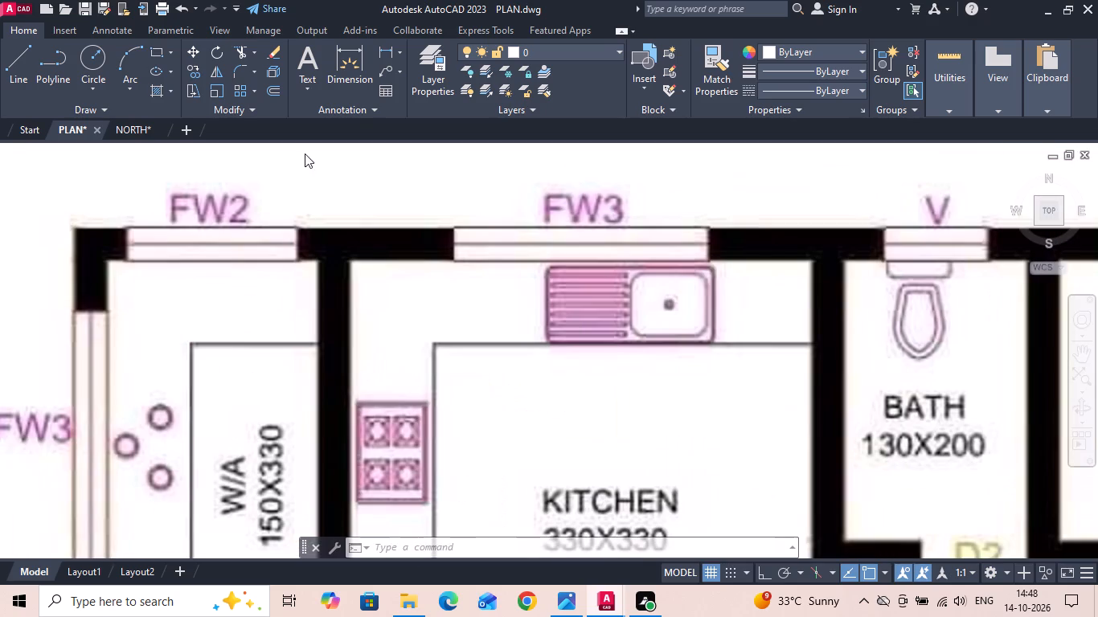
click(387, 48)
scroll(282, 260, up, 1)
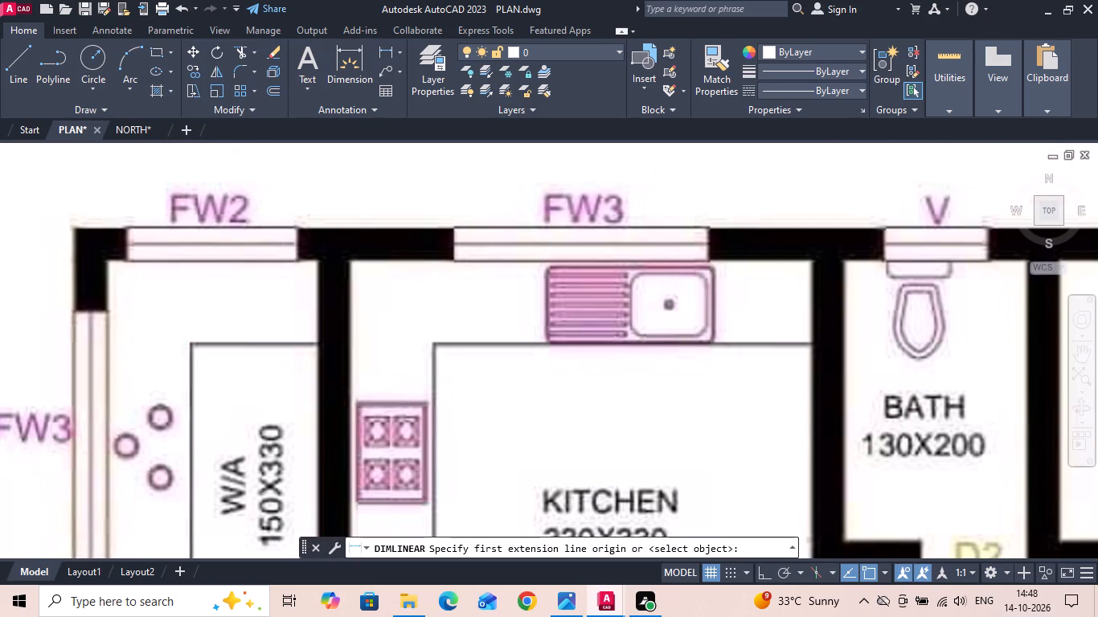
click(281, 261)
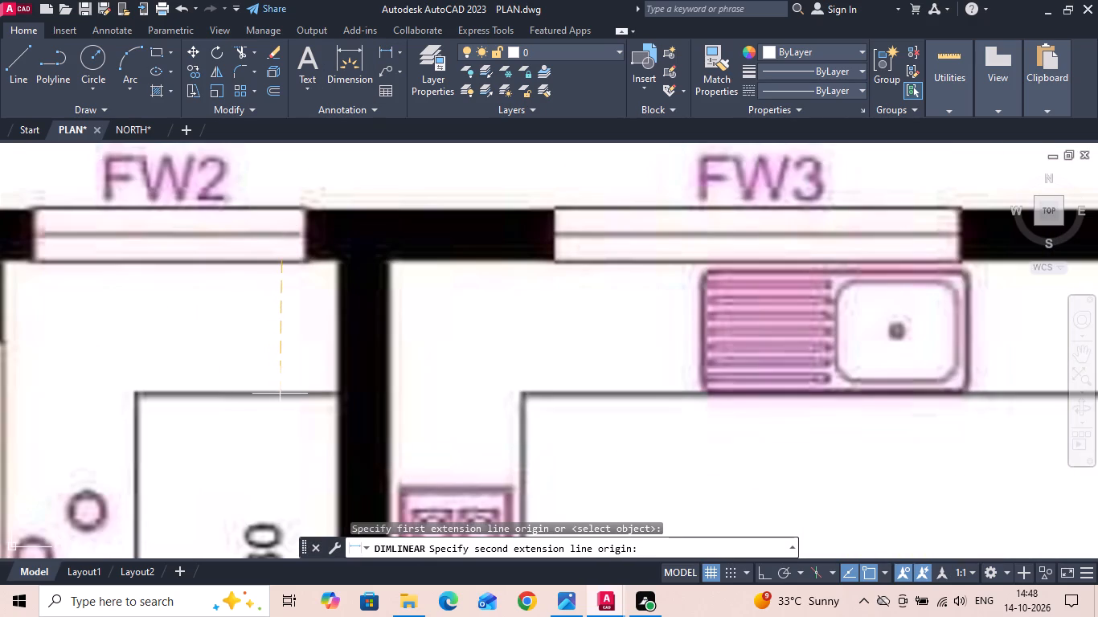
click(770, 574)
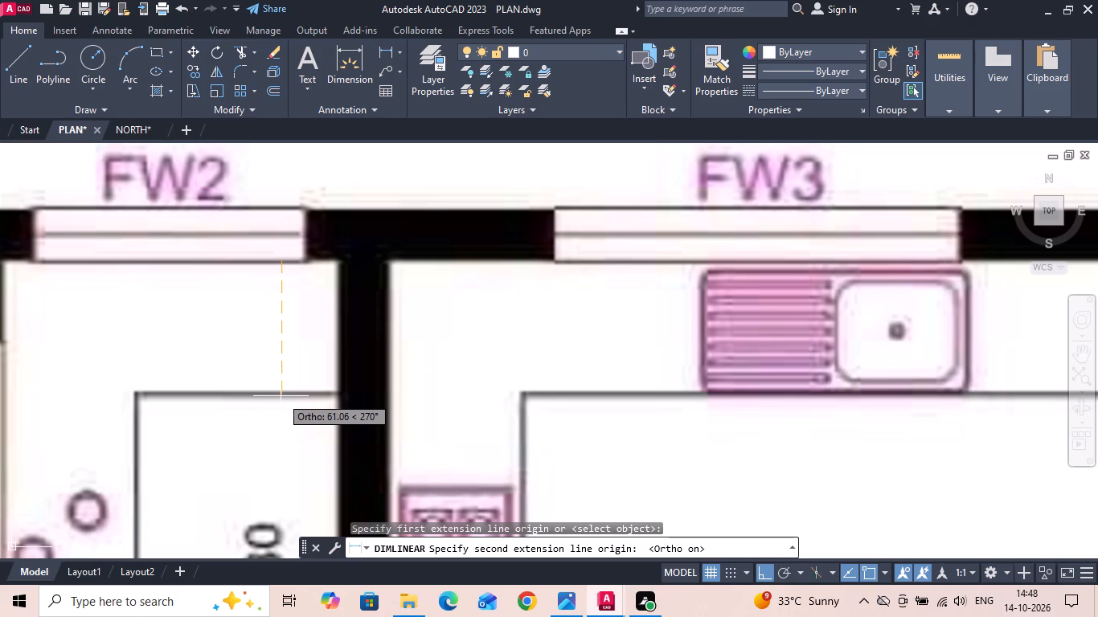
key(Escape)
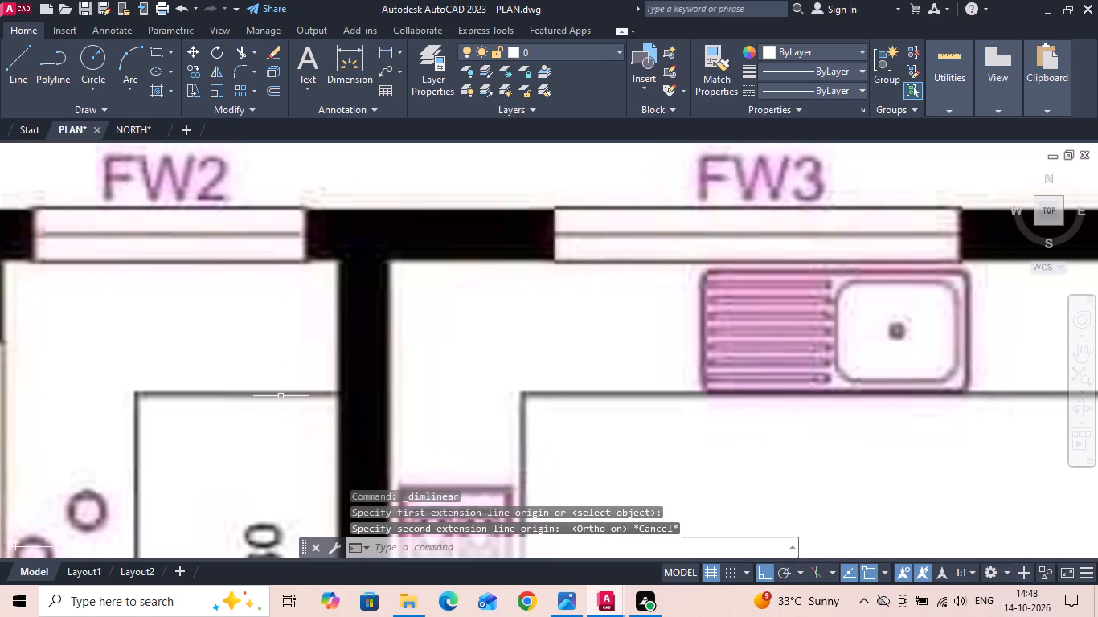
Offset the inner faces of the W/A's north and west walls 60 into the room as counter edges.
key(o)
key(Return)
text(60)
key(Return)
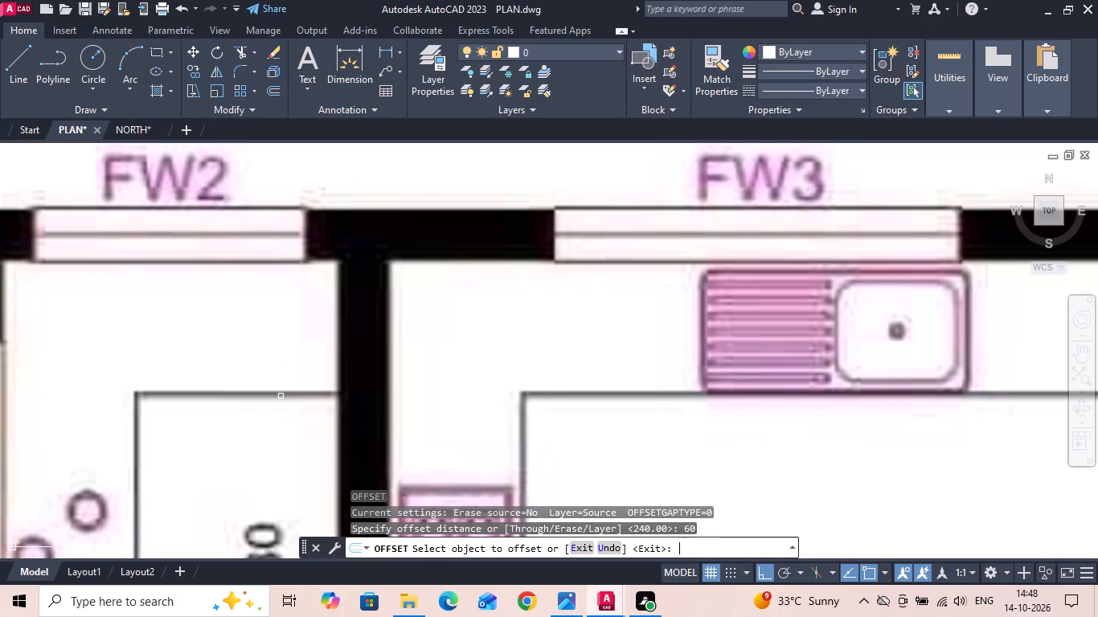
scroll(179, 366, down, 3)
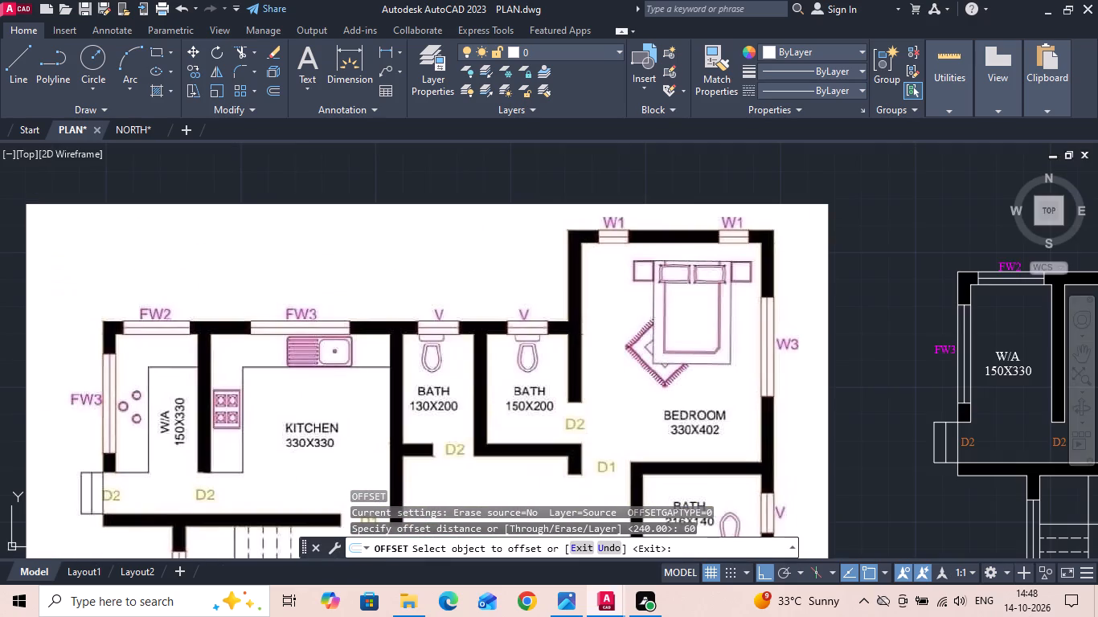
middle_drag(785, 321, 513, 314)
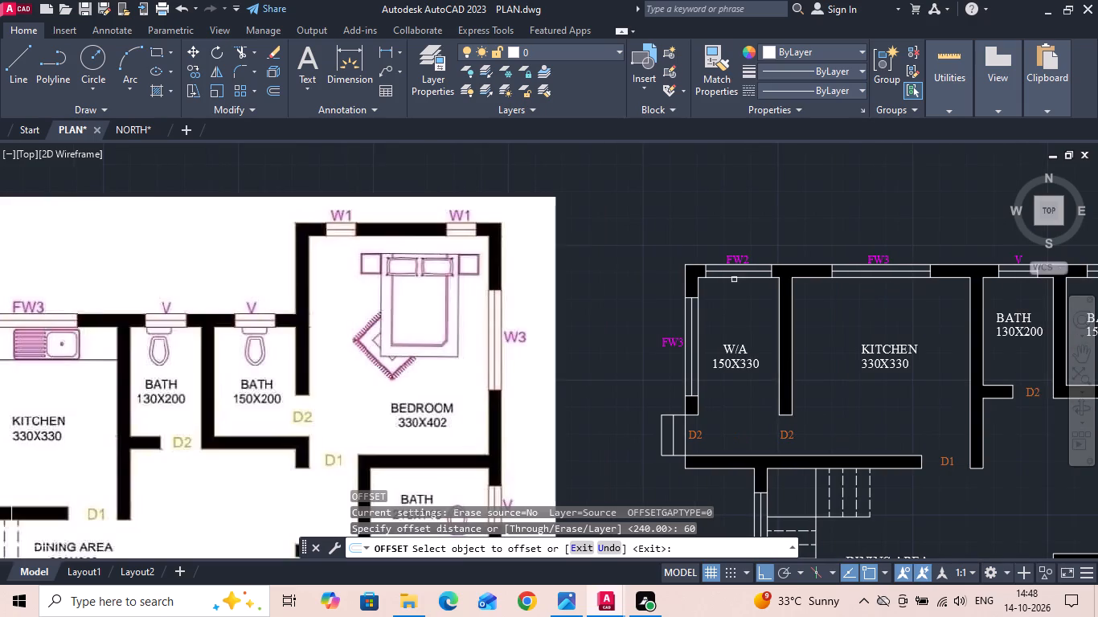
scroll(735, 280, up, 2)
click(740, 278)
click(742, 275)
drag(732, 327, 729, 338)
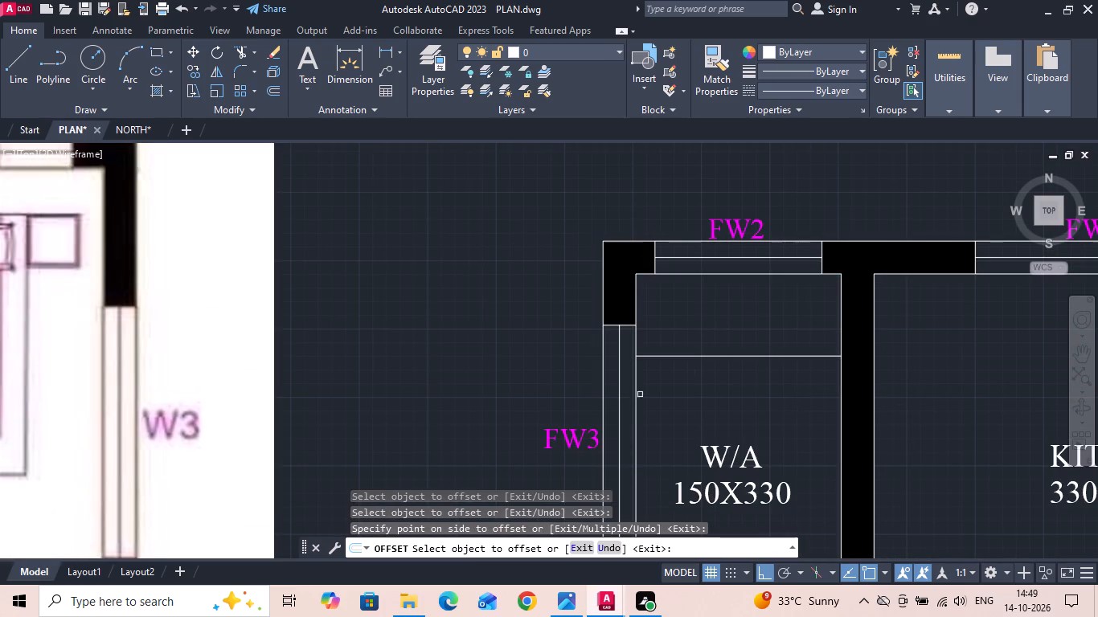
drag(637, 402, 647, 394)
click(693, 367)
Offset the inner faces of the kitchen's north and west walls 60 into the room as counter edges.
scroll(678, 308, down, 3)
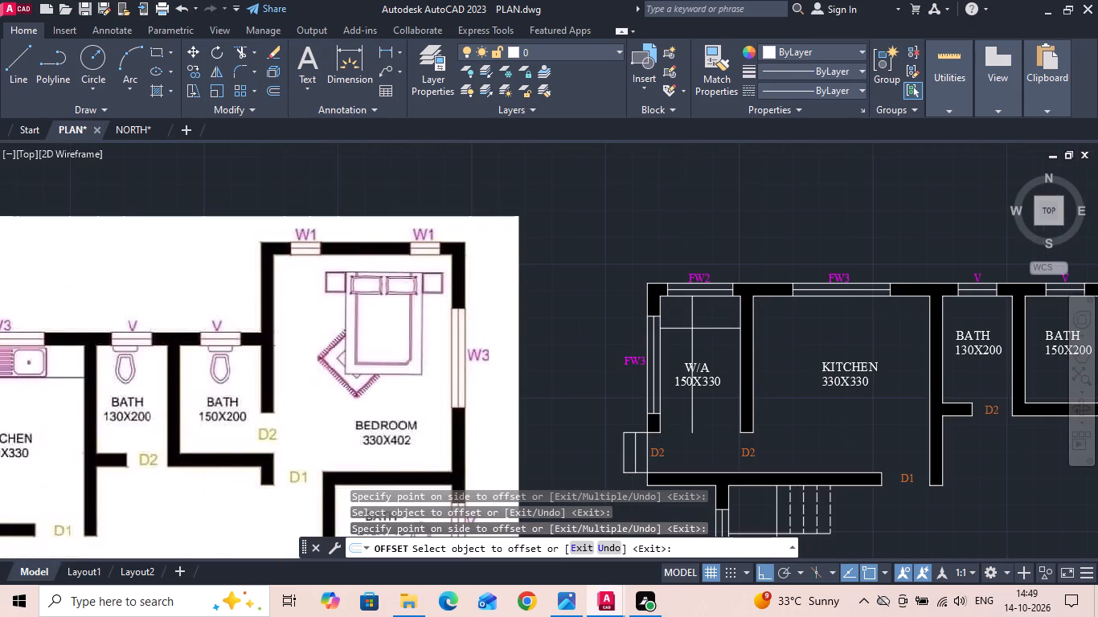
scroll(856, 335, up, 2)
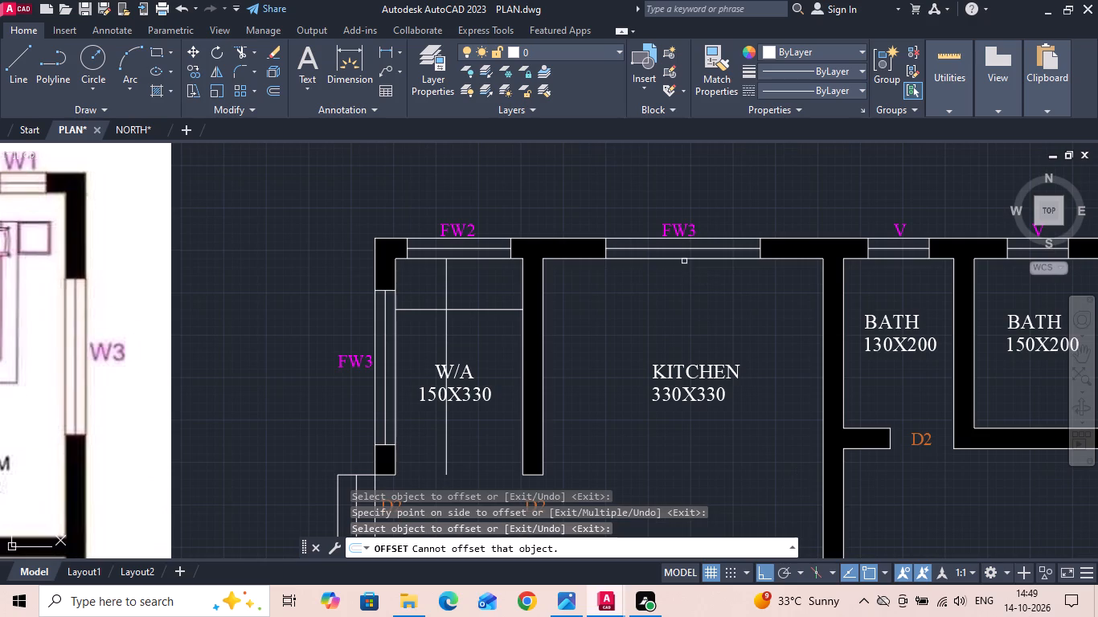
click(682, 260)
click(665, 294)
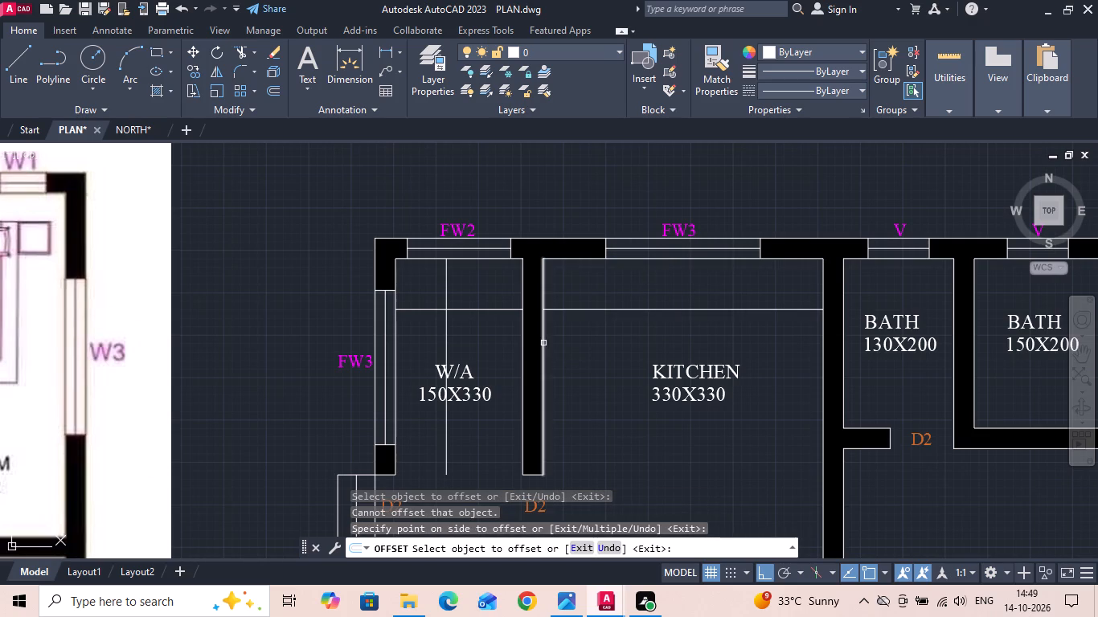
drag(543, 343, 554, 341)
click(588, 333)
key(Escape)
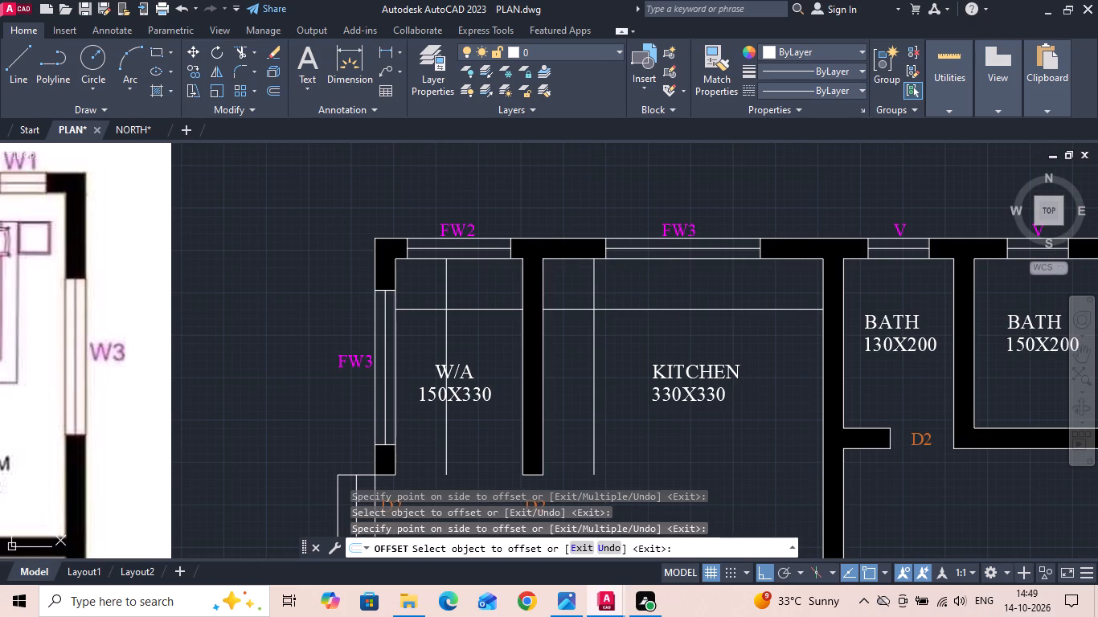
Draw a line closing the south end of the kitchen's west counter, from its edge to the wall corner.
scroll(585, 335, down, 2)
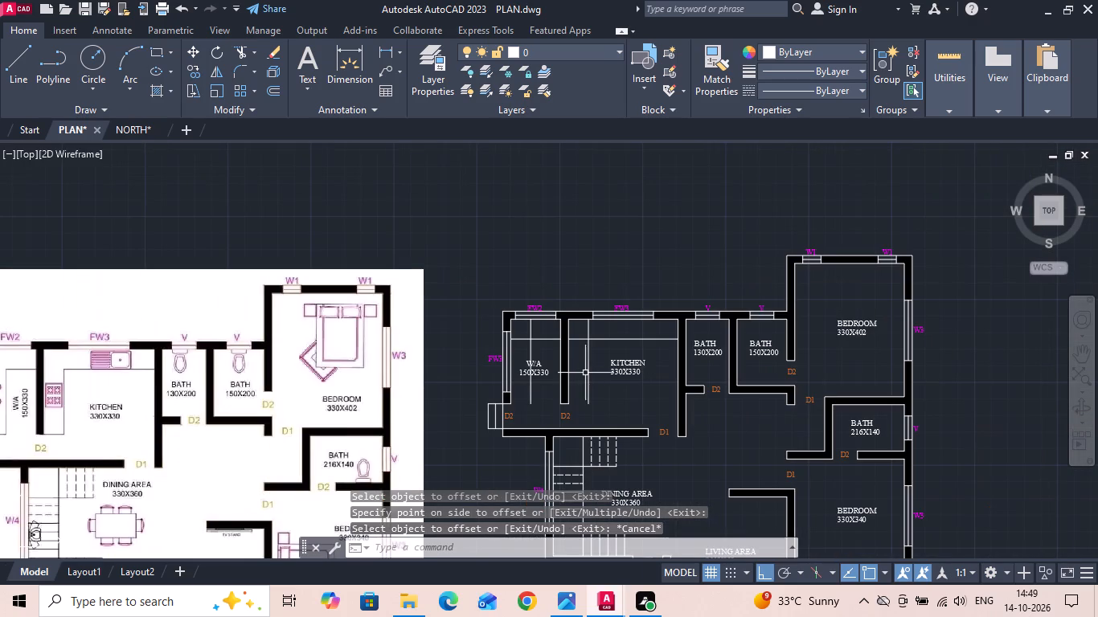
scroll(537, 425, up, 2)
scroll(654, 359, up, 2)
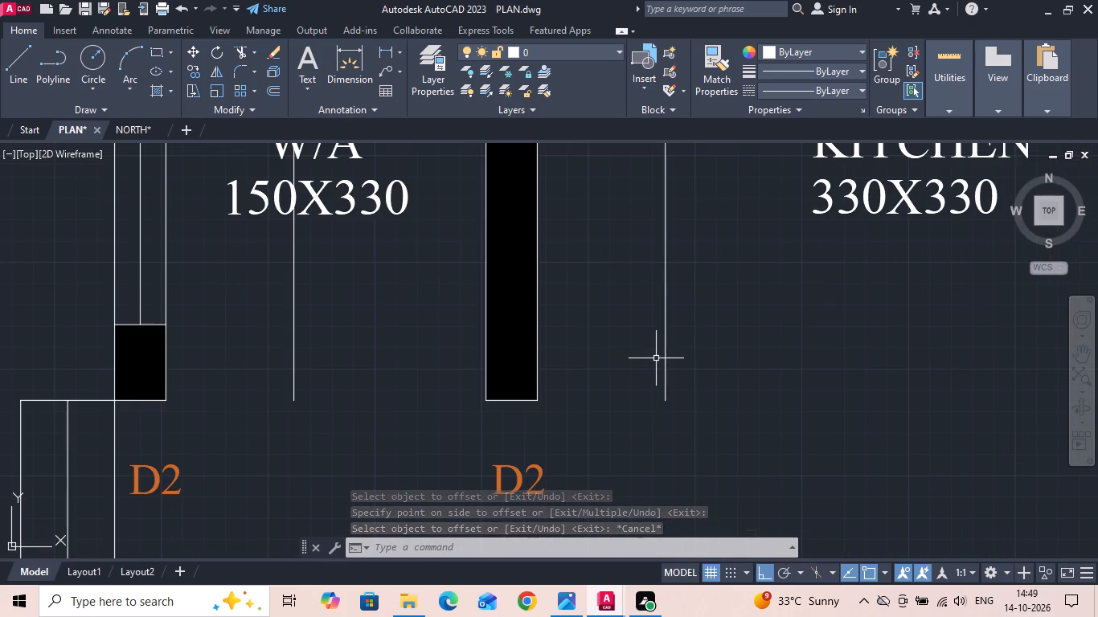
key(l)
key(Return)
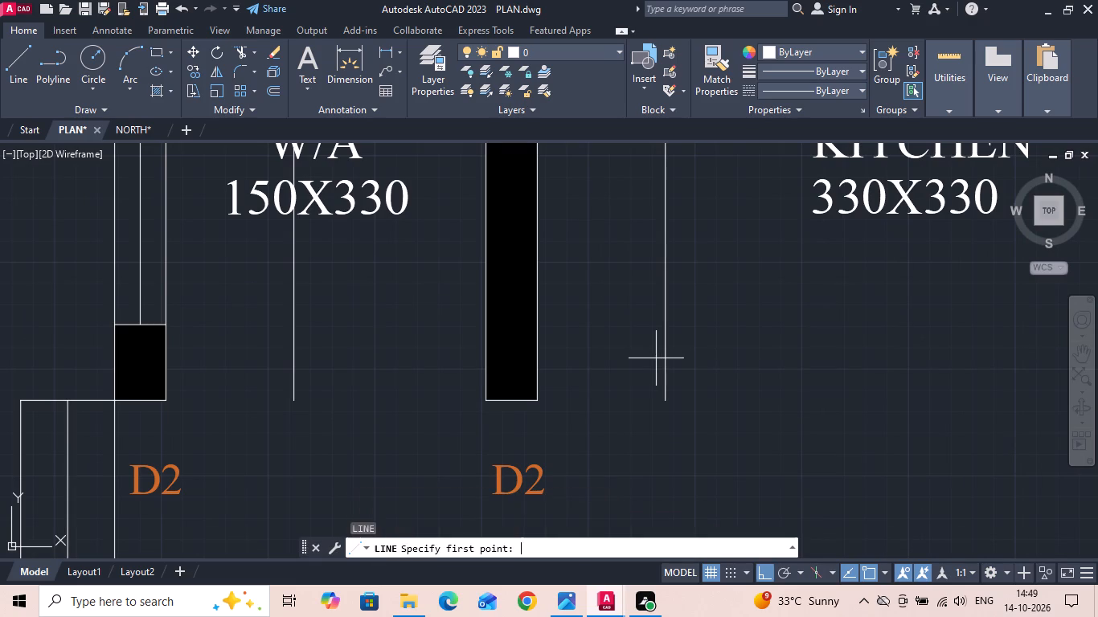
scroll(665, 400, up, 1)
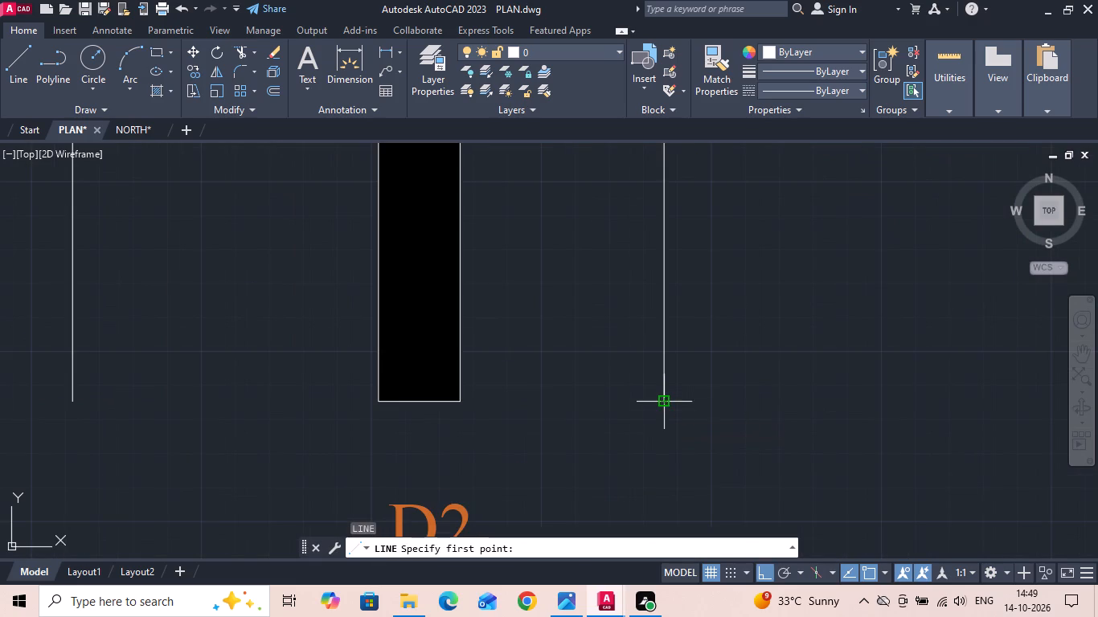
click(664, 398)
click(459, 402)
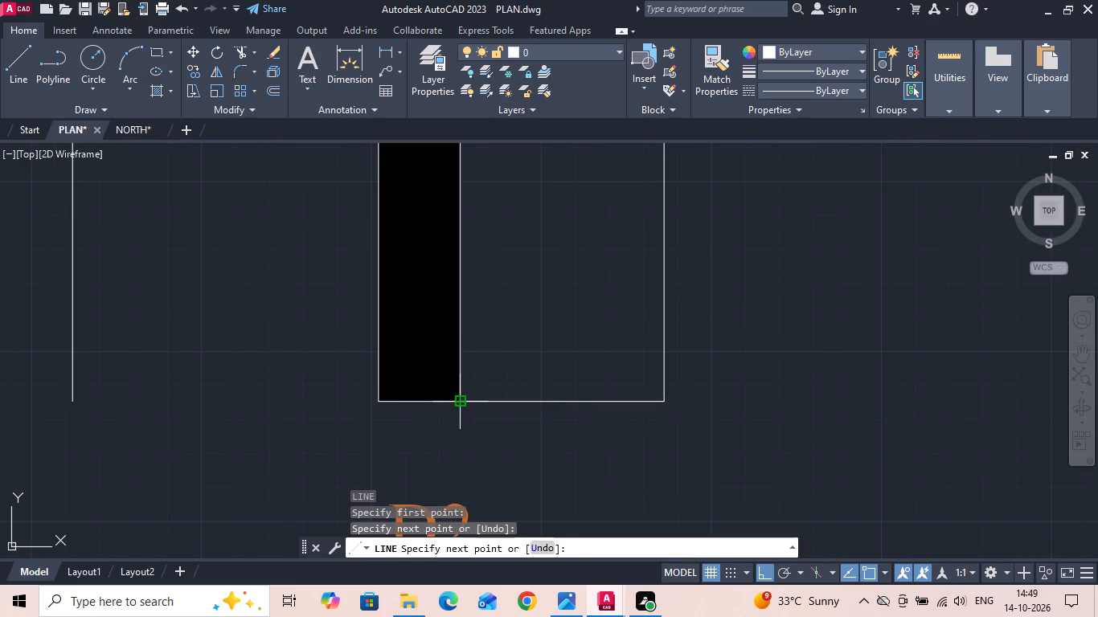
key(Escape)
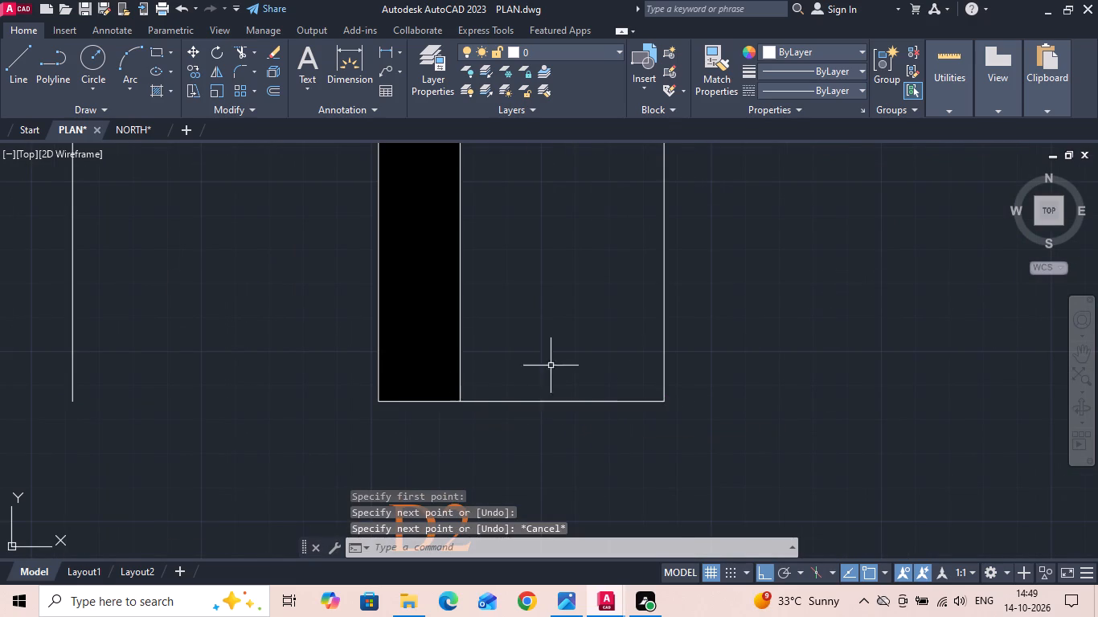
Draw a line closing the south end of the W/A's west counter, from the wall corner to the counter edge.
scroll(631, 362, down, 3)
scroll(432, 395, up, 2)
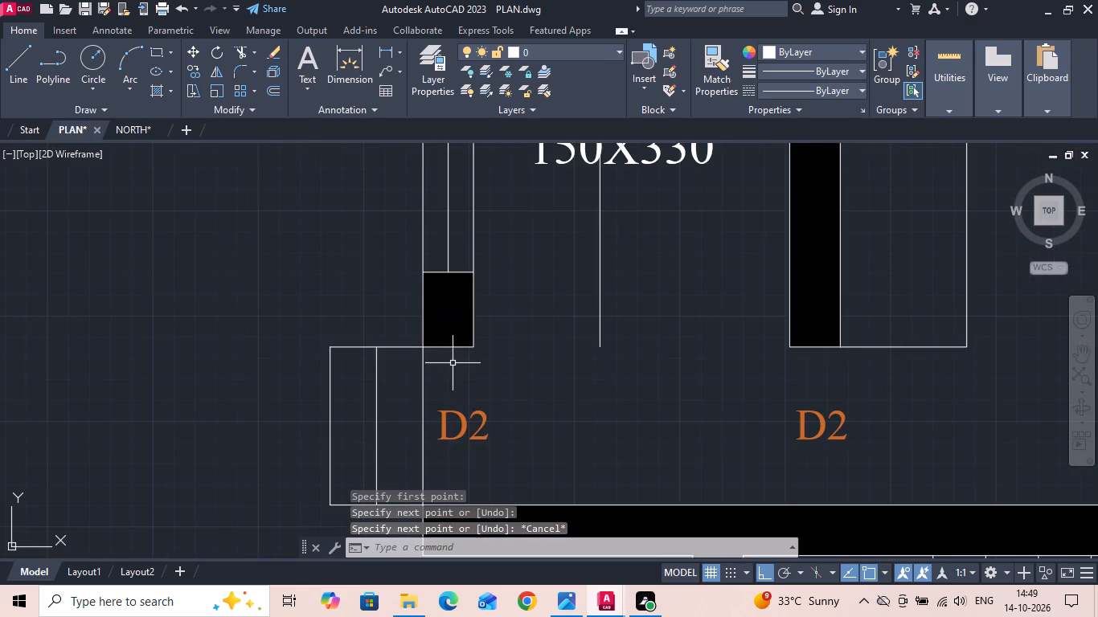
key(l)
key(Return)
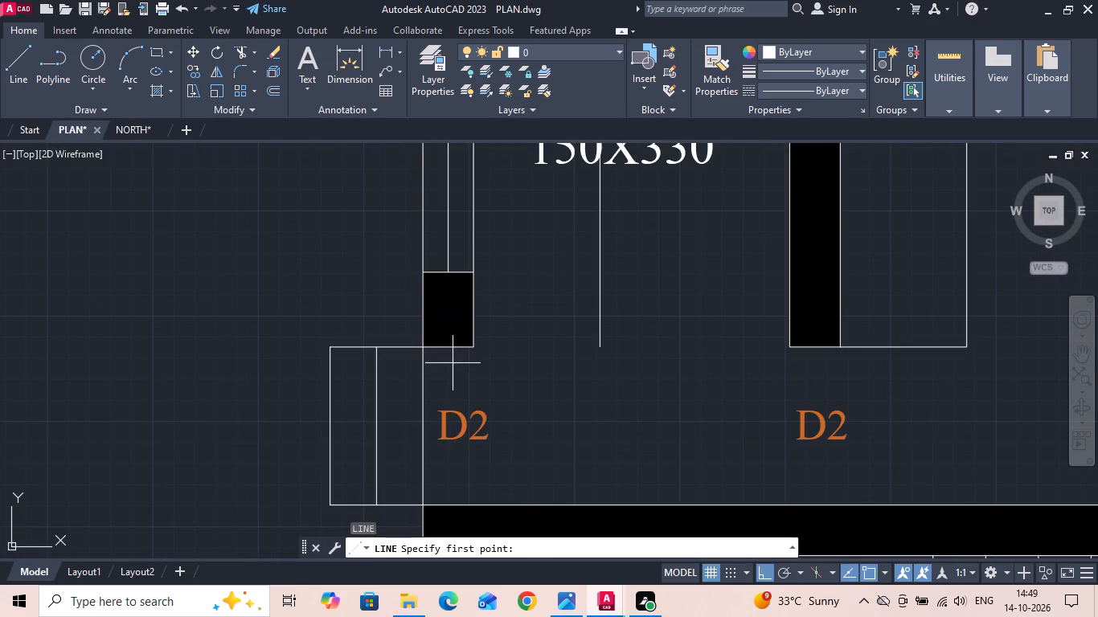
scroll(466, 363, up, 1)
click(473, 340)
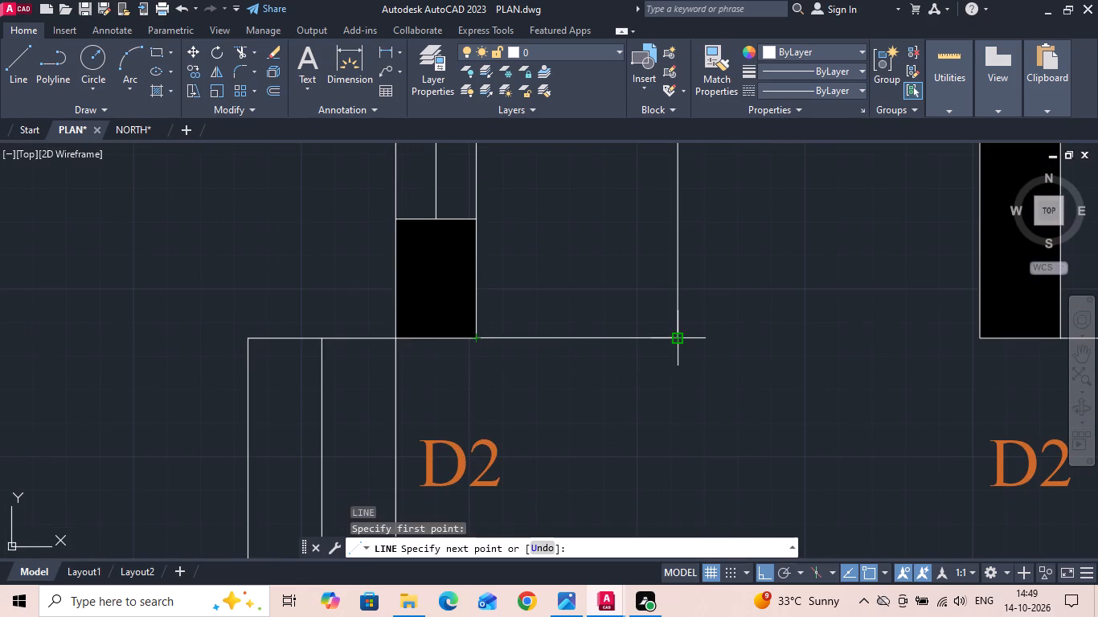
click(680, 336)
key(Escape)
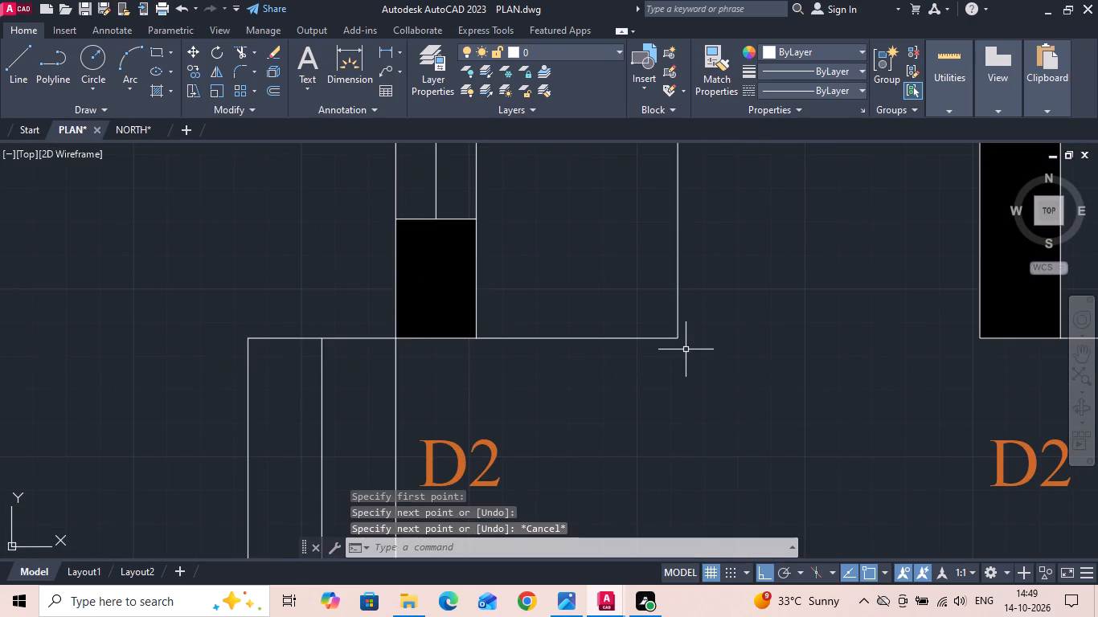
Fillet the W/A's two counter edges with radius 0 so they meet in a square inner corner.
text(F)
key(space)
scroll(687, 353, down, 3)
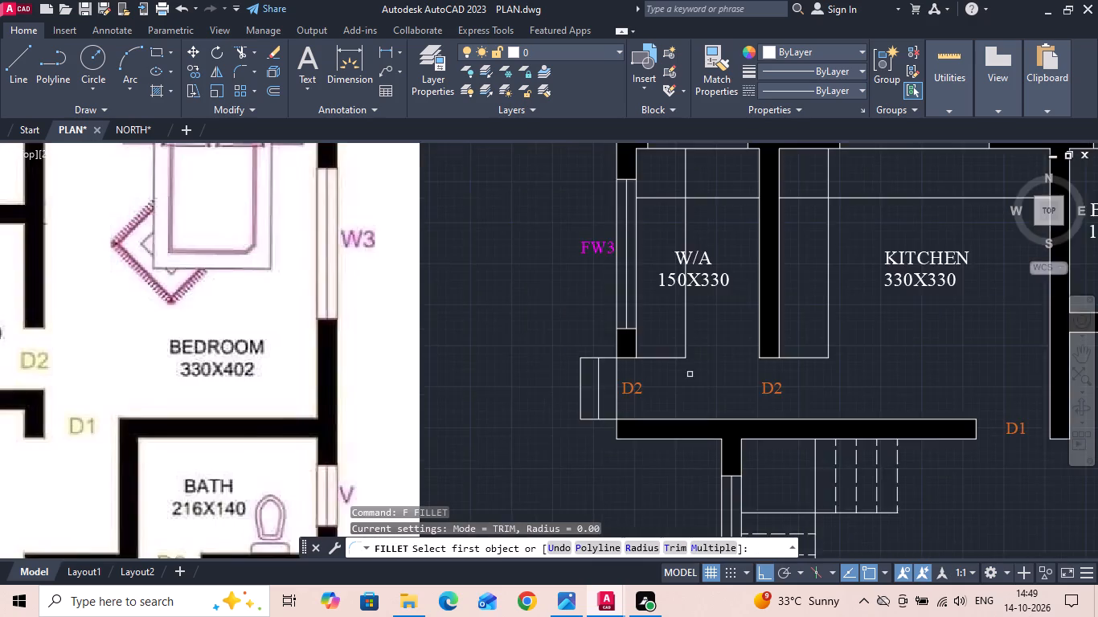
scroll(690, 374, down, 2)
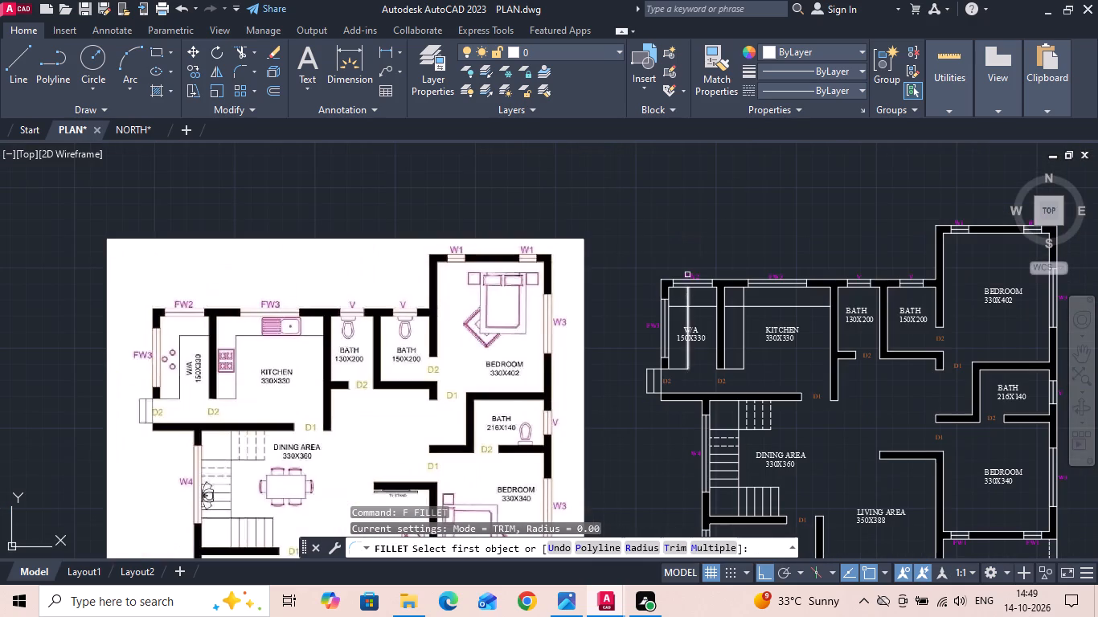
scroll(687, 273, up, 3)
click(692, 369)
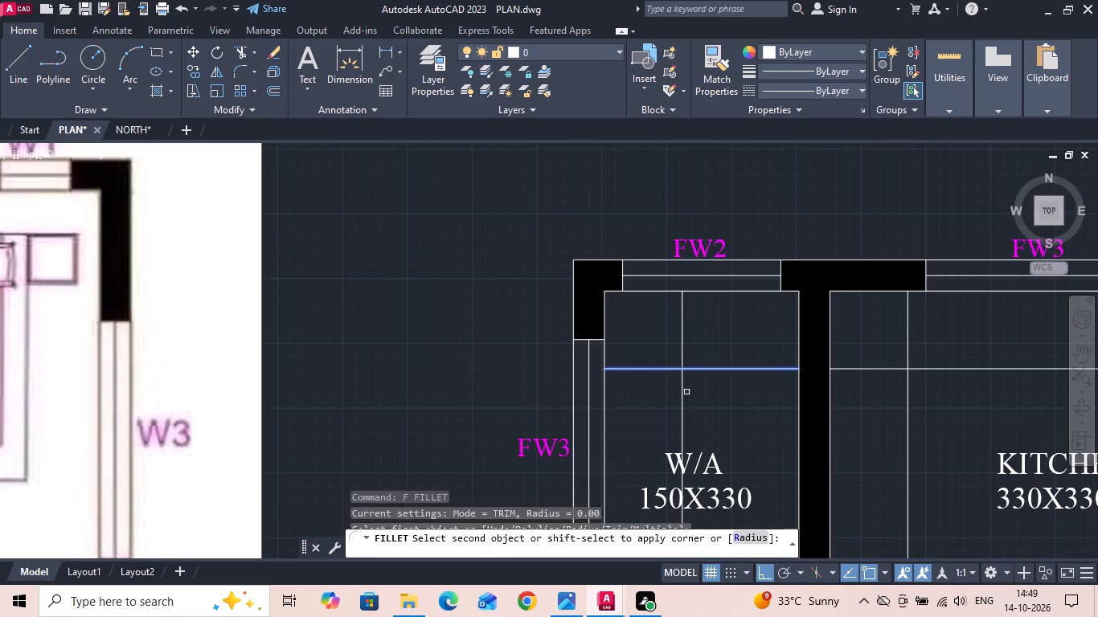
click(684, 395)
Fillet the kitchen's two counter edges with radius 0 so they meet in a square inner corner.
key(Return)
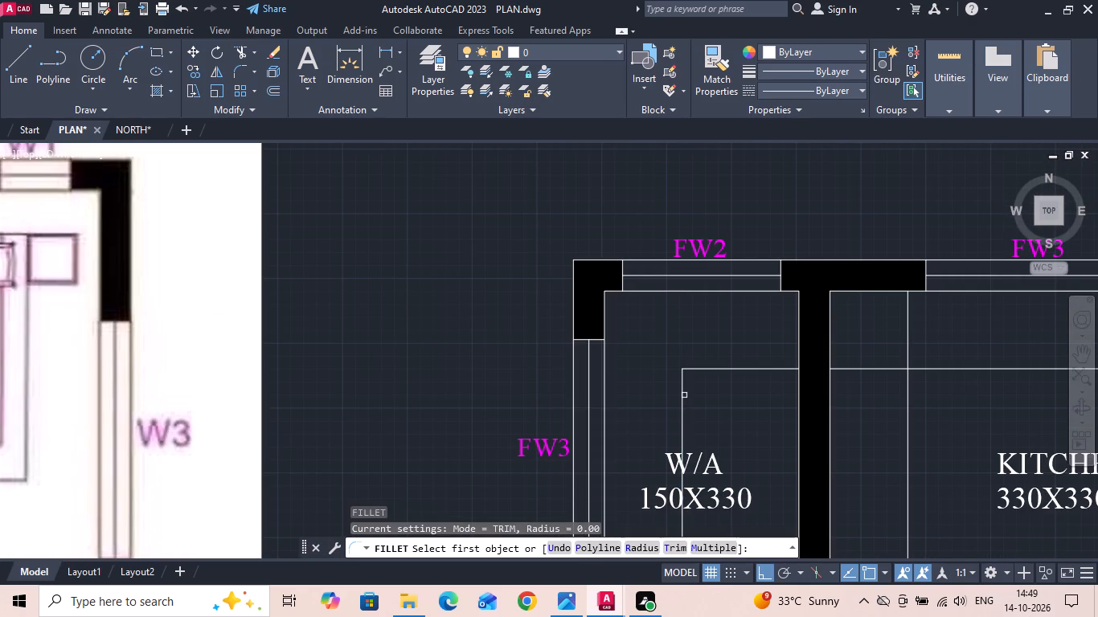
middle_drag(916, 372, 652, 313)
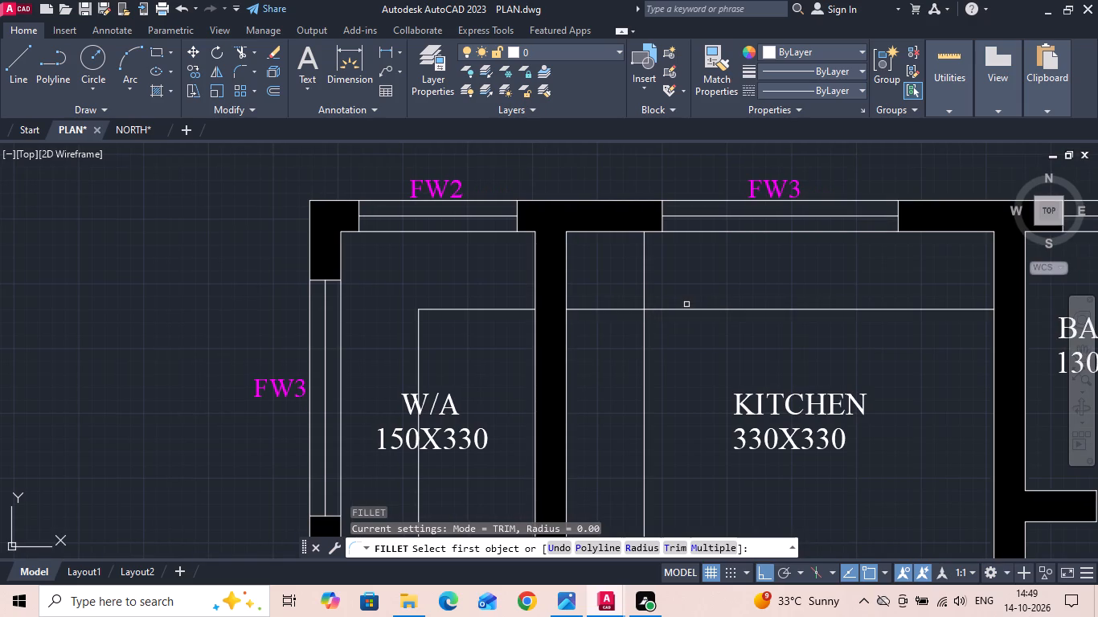
click(682, 311)
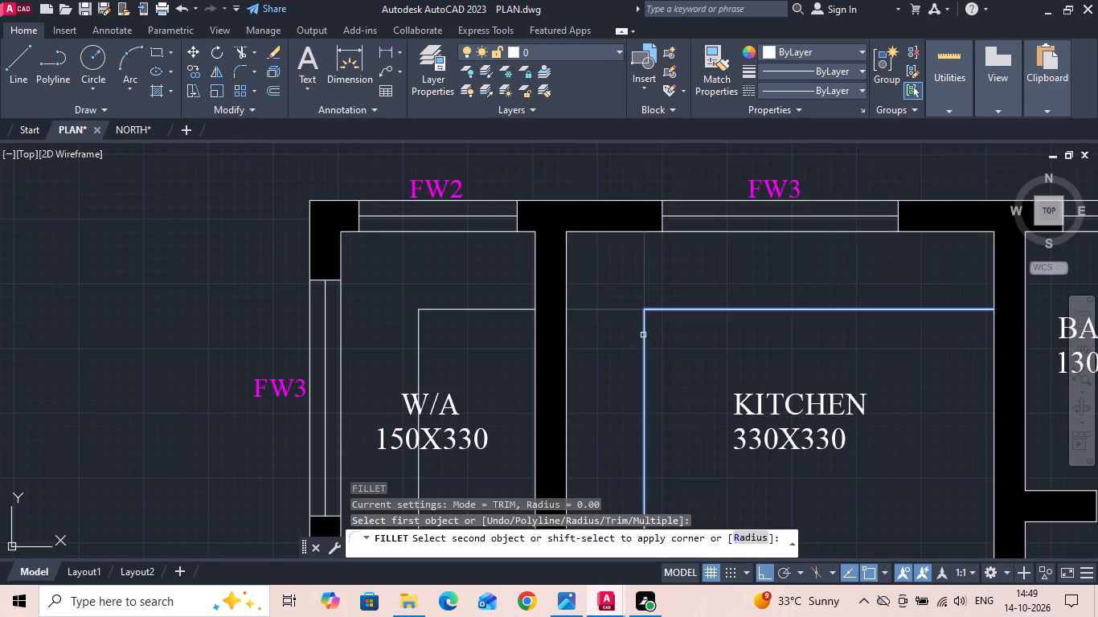
click(644, 333)
scroll(700, 325, down, 3)
key(Escape)
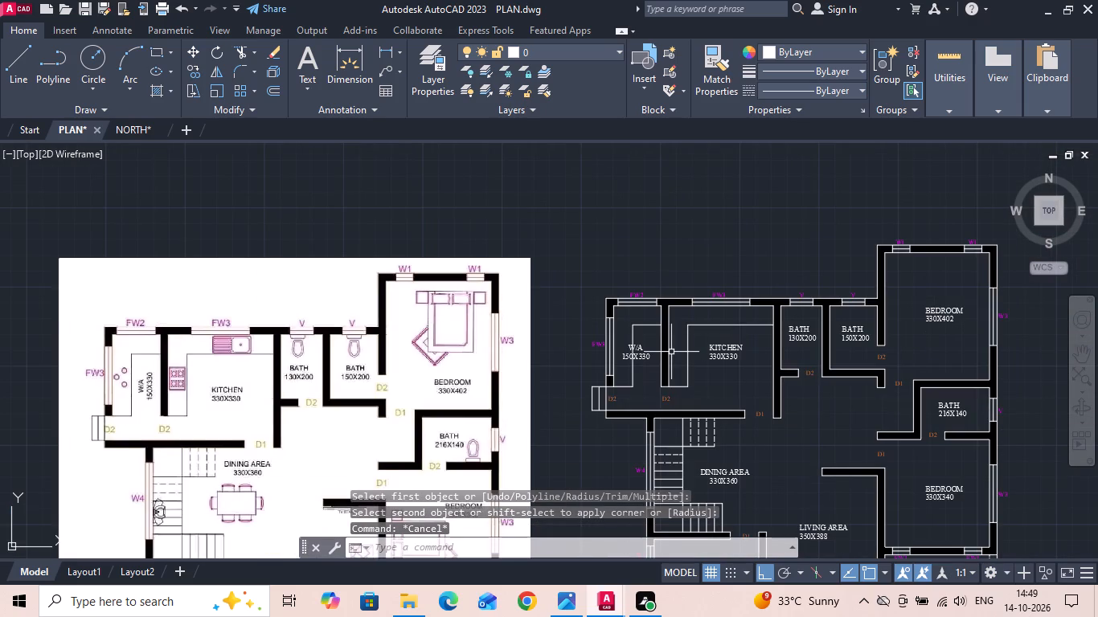
Move the W/A 150X330 label about 35 east, clear of the counter edge line.
scroll(664, 358, up, 3)
click(609, 384)
click(583, 327)
right_click(583, 327)
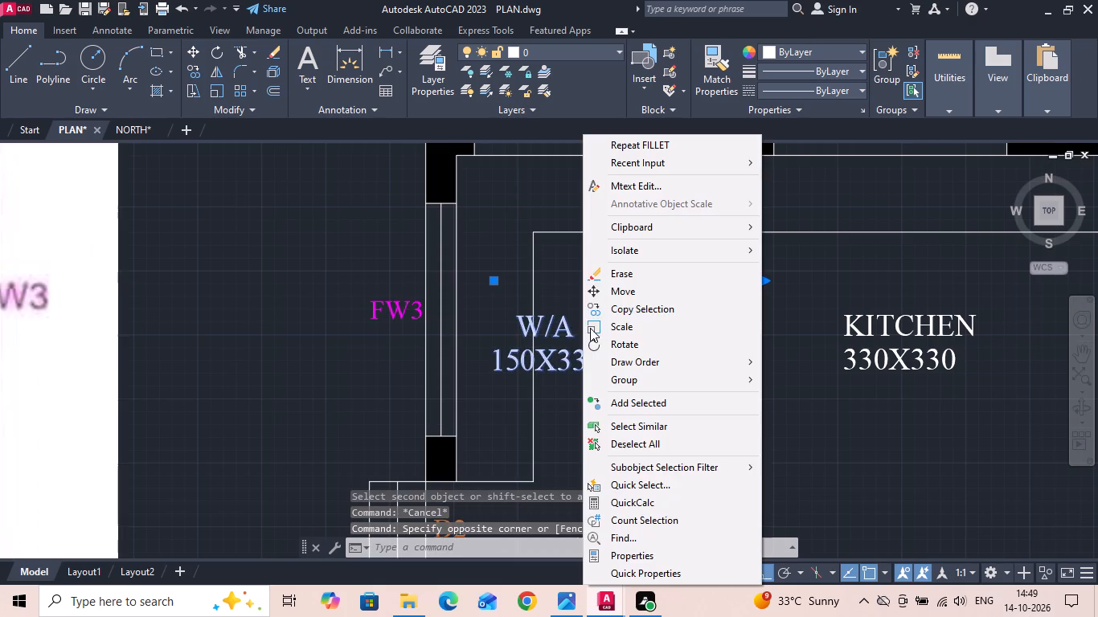
click(623, 295)
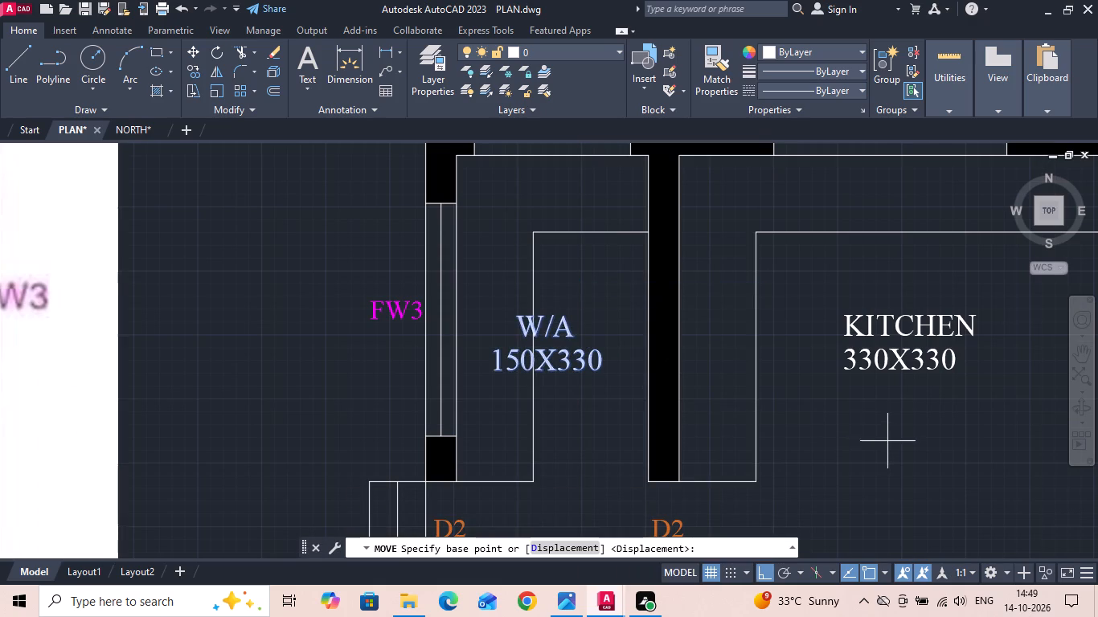
click(932, 476)
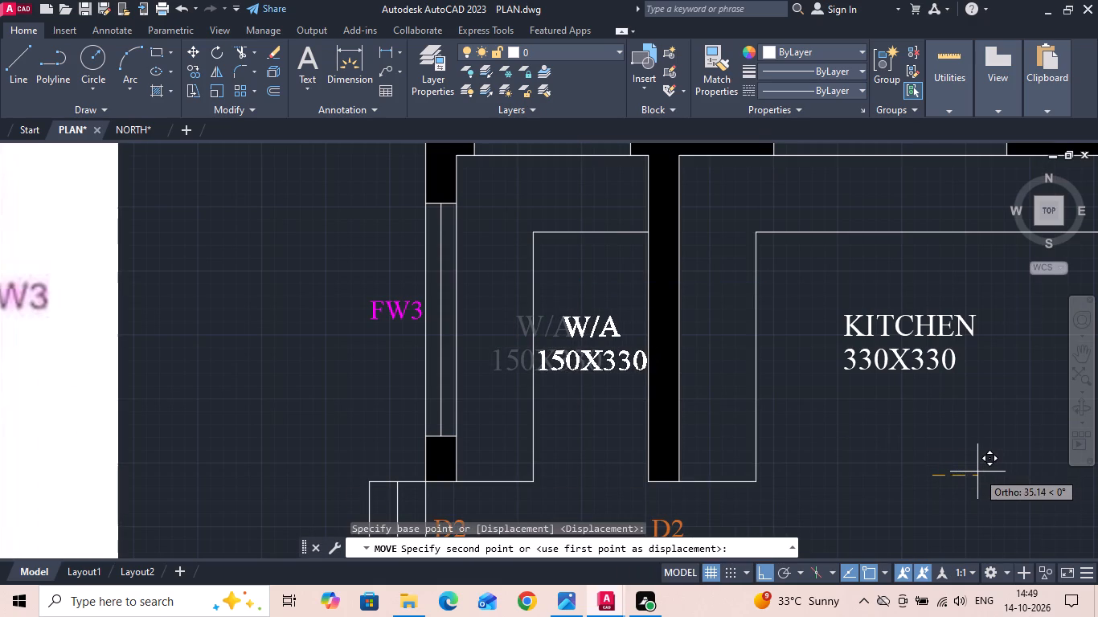
click(977, 471)
scroll(604, 318, down, 3)
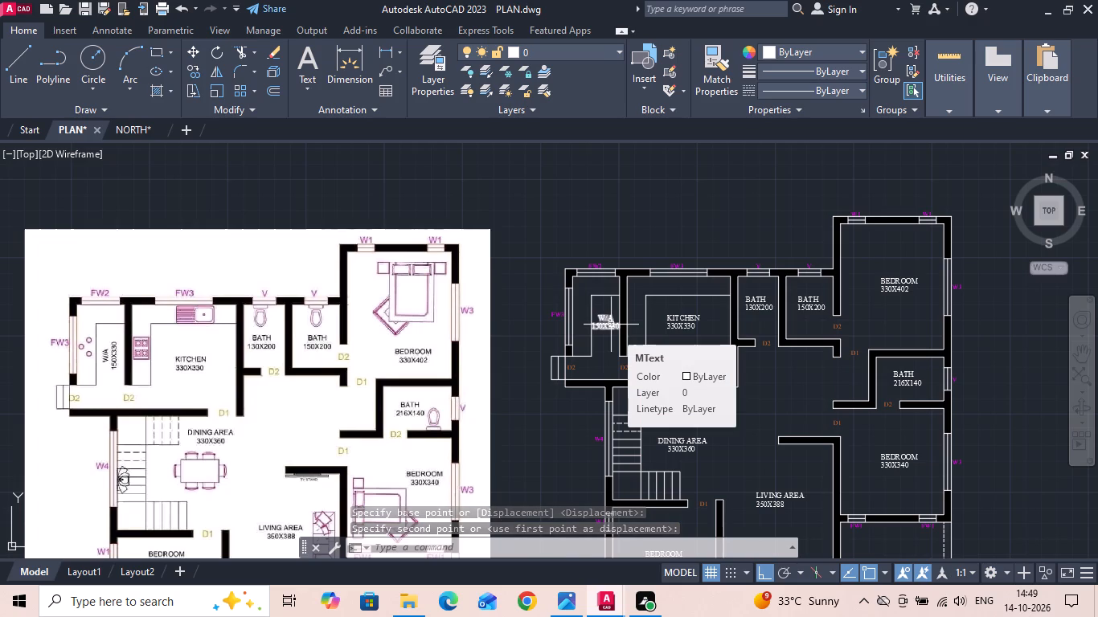
Save the drawing.
middle_drag(609, 325, 617, 280)
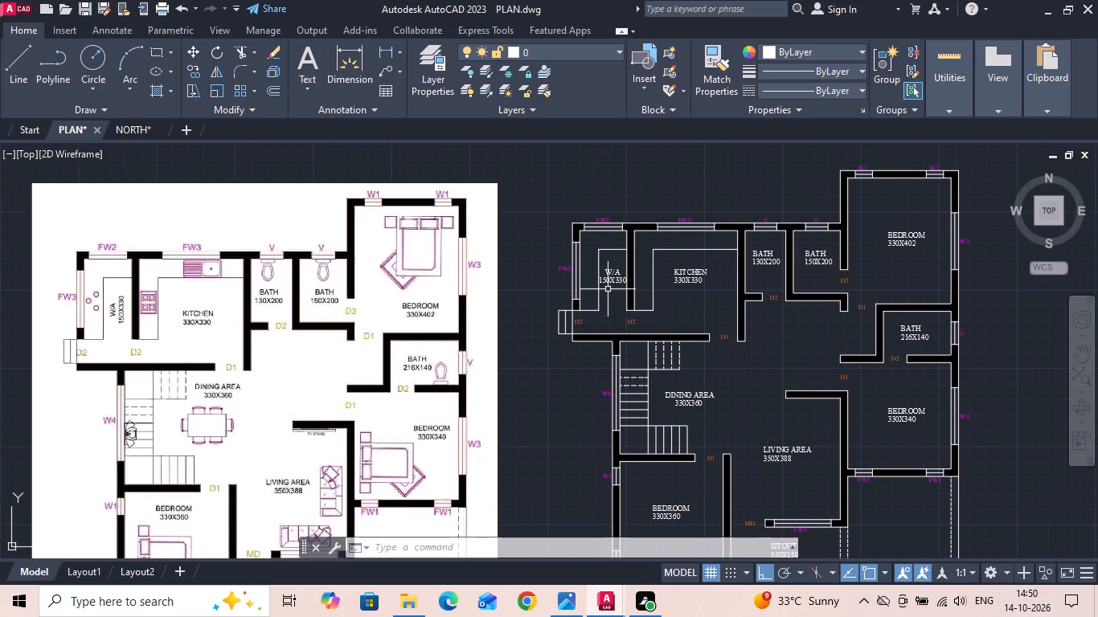
middle_drag(605, 350, 621, 296)
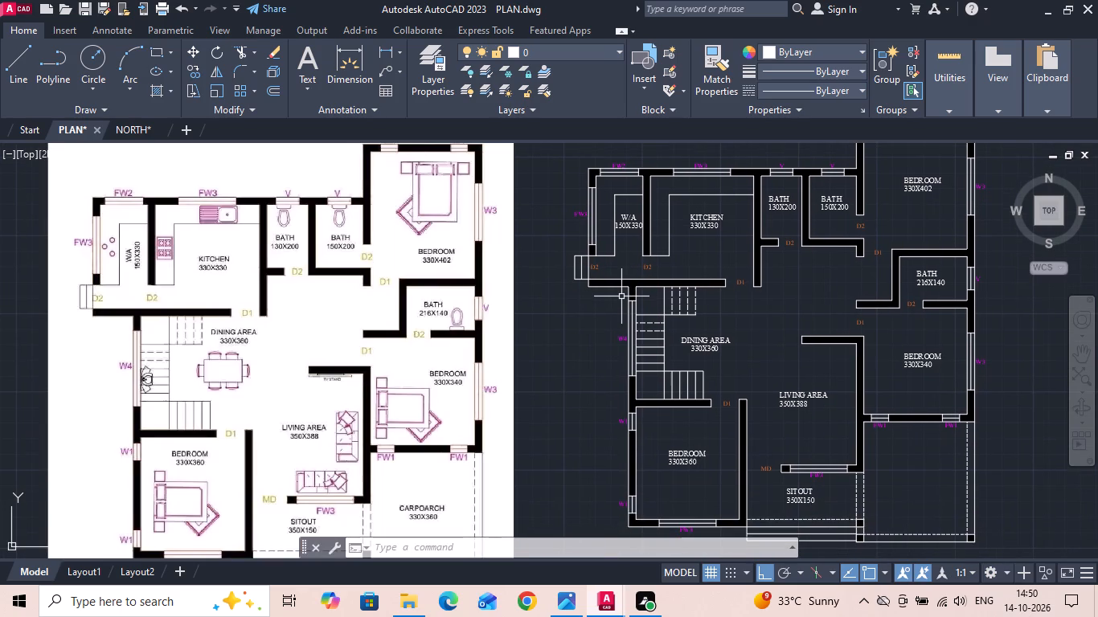
key(ctrl+s)
key(ctrl+s)
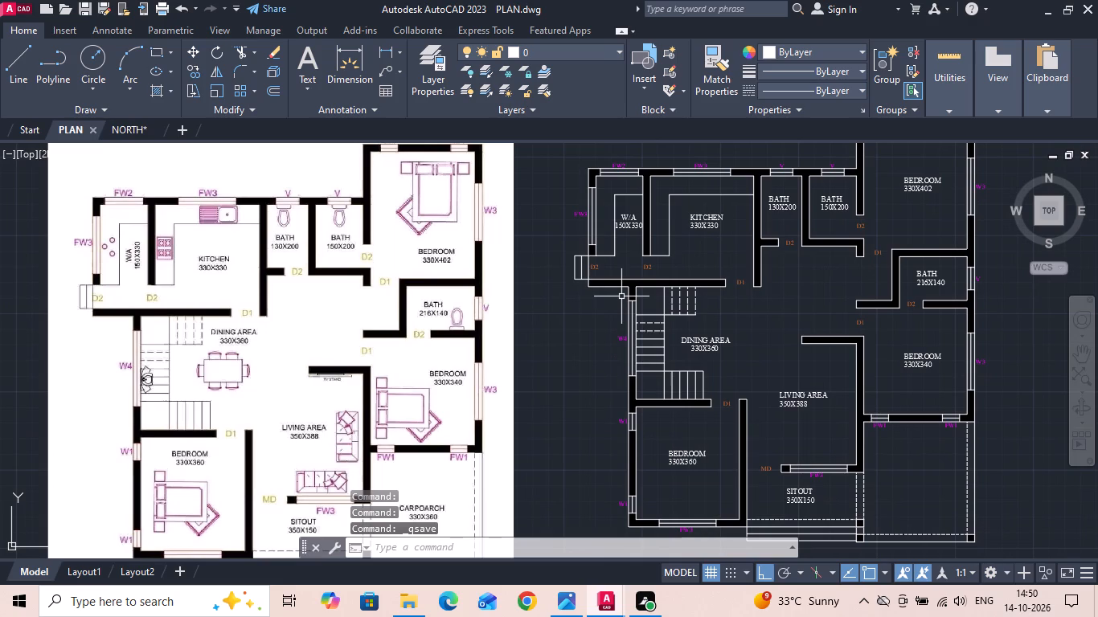
Copy the SITOUT 350X150 label into the car porch area east of the sitout, with Ortho off.
middle_drag(951, 457, 841, 304)
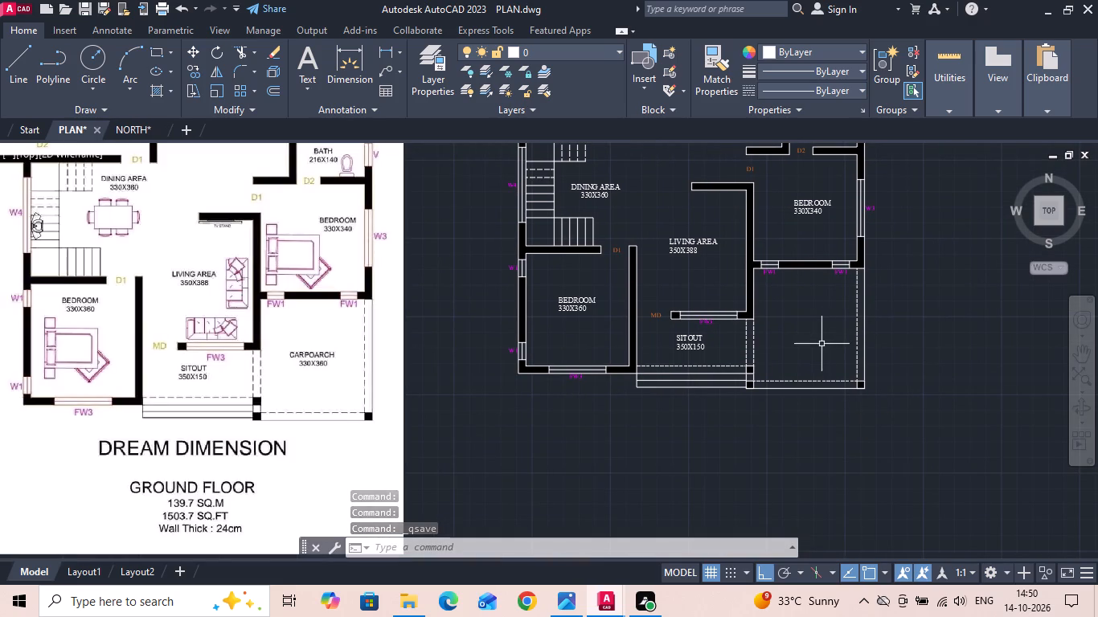
click(693, 344)
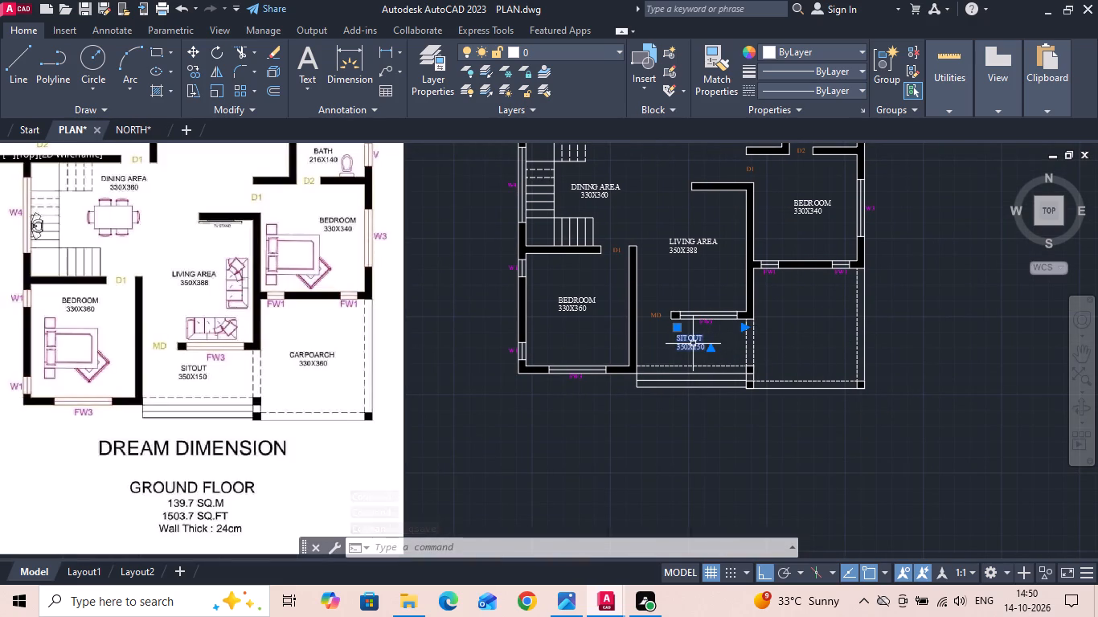
right_click(691, 345)
click(717, 306)
drag(686, 354, 703, 354)
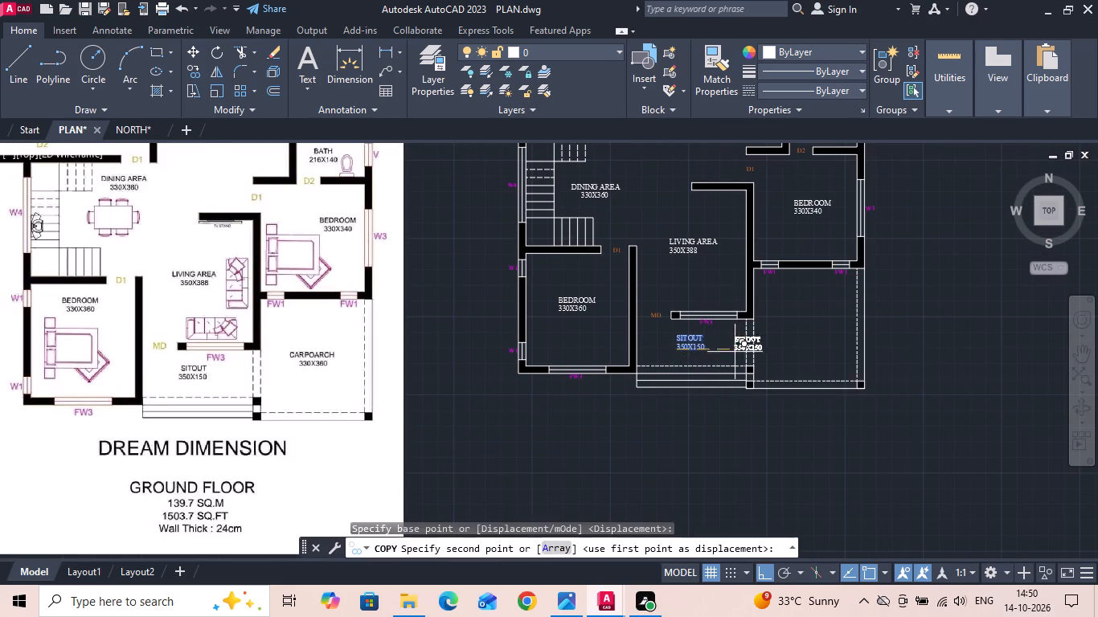
scroll(808, 381, up, 1)
click(765, 572)
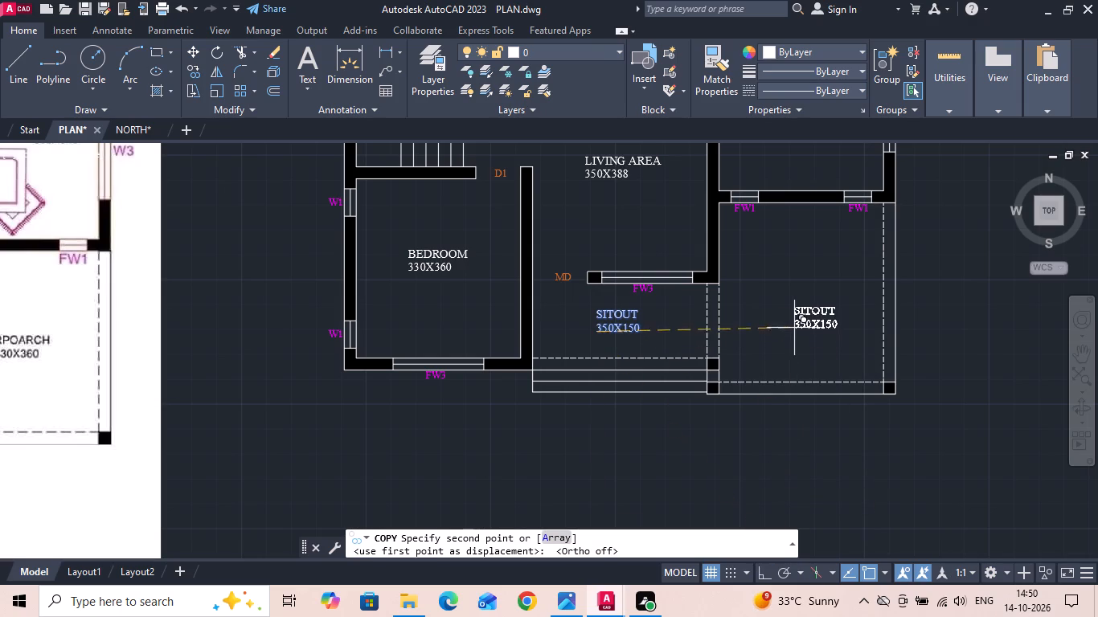
click(784, 284)
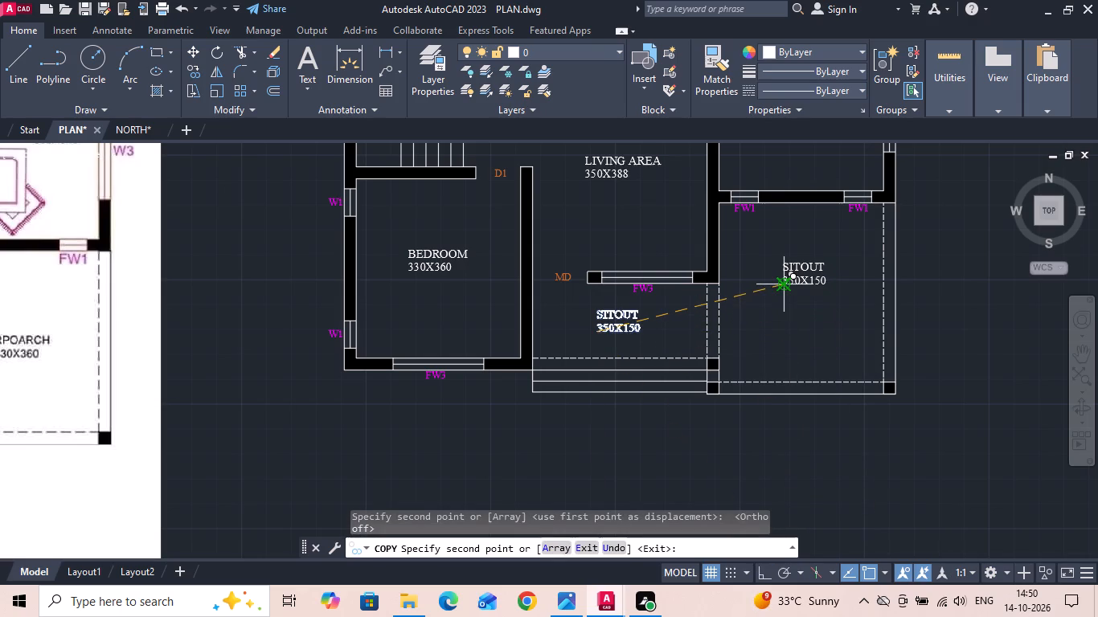
key(Escape)
Change the size line of the copied sitout label in the car porch area to 330X360.
middle_drag(826, 284, 841, 299)
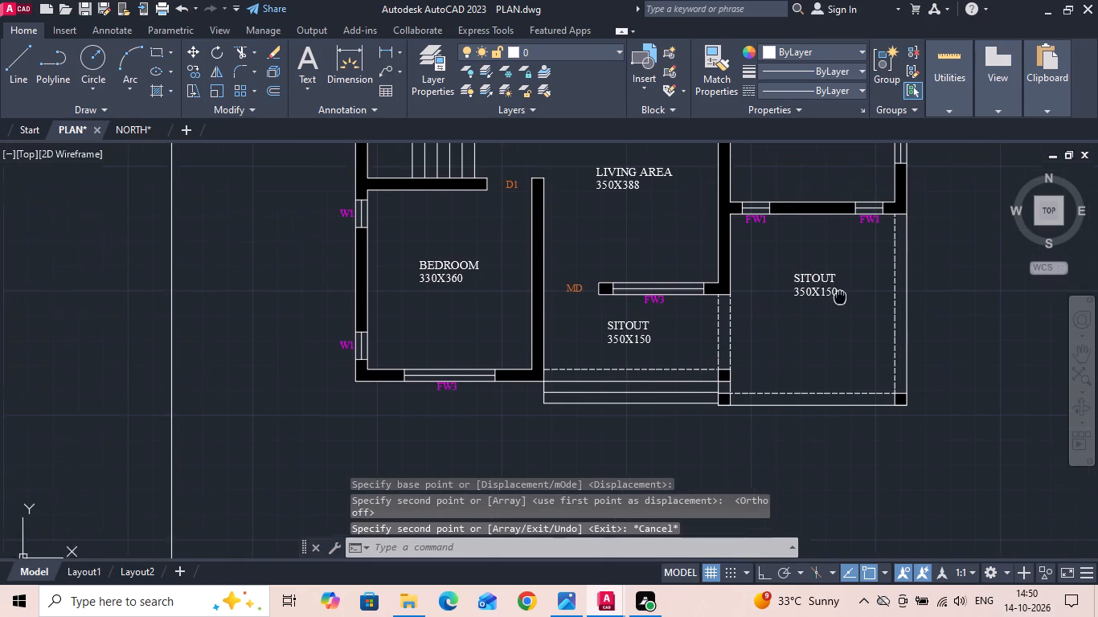
middle_drag(841, 299, 862, 311)
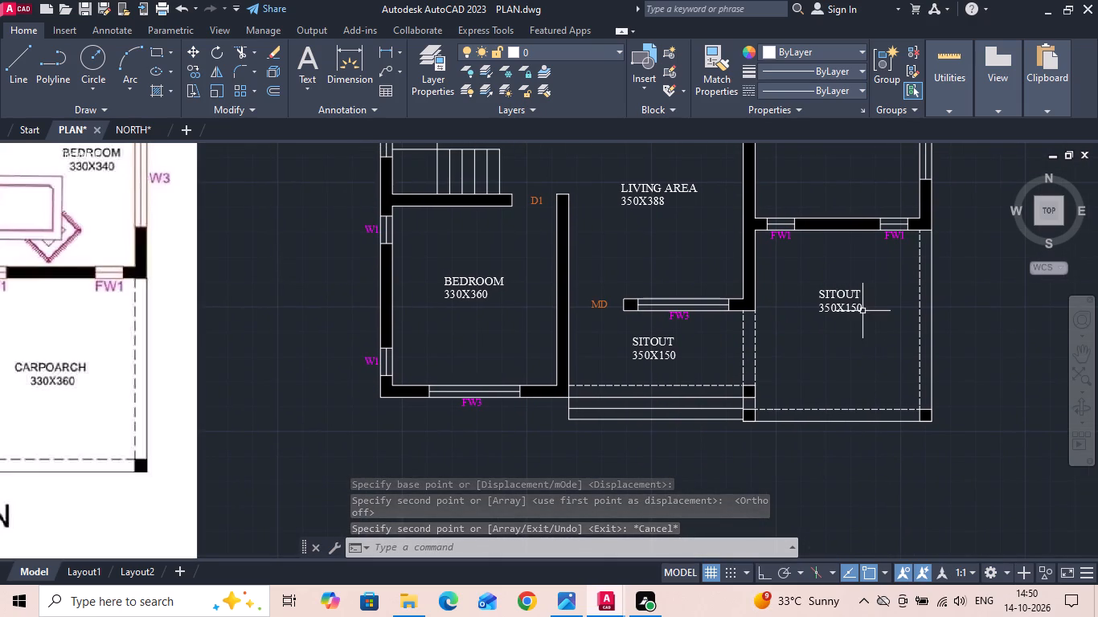
scroll(850, 313, up, 2)
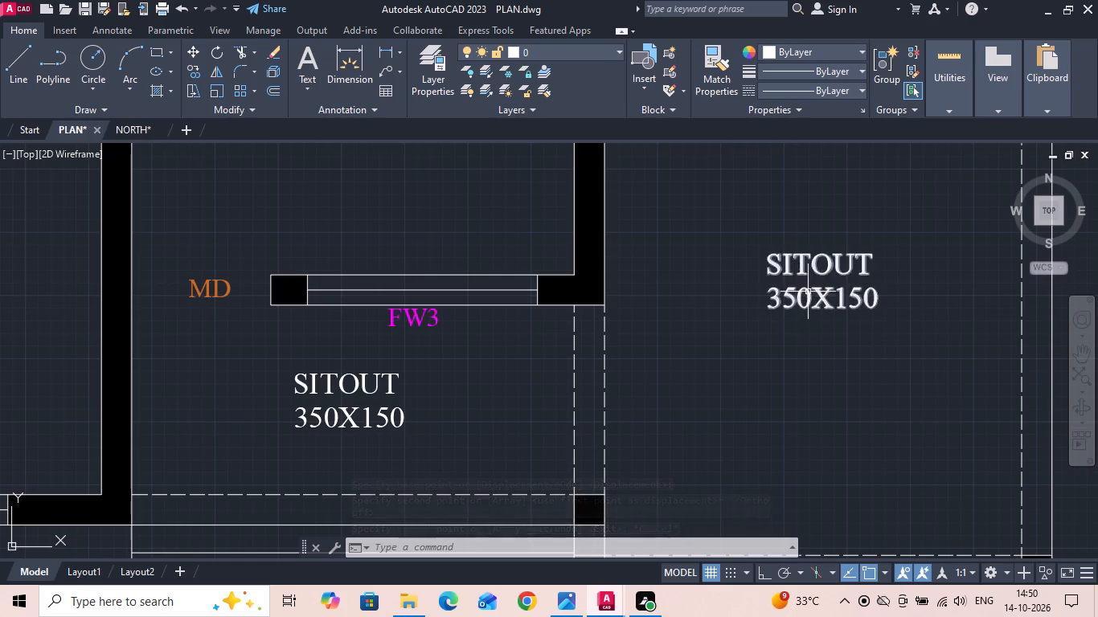
scroll(851, 358, down, 3)
scroll(840, 340, up, 3)
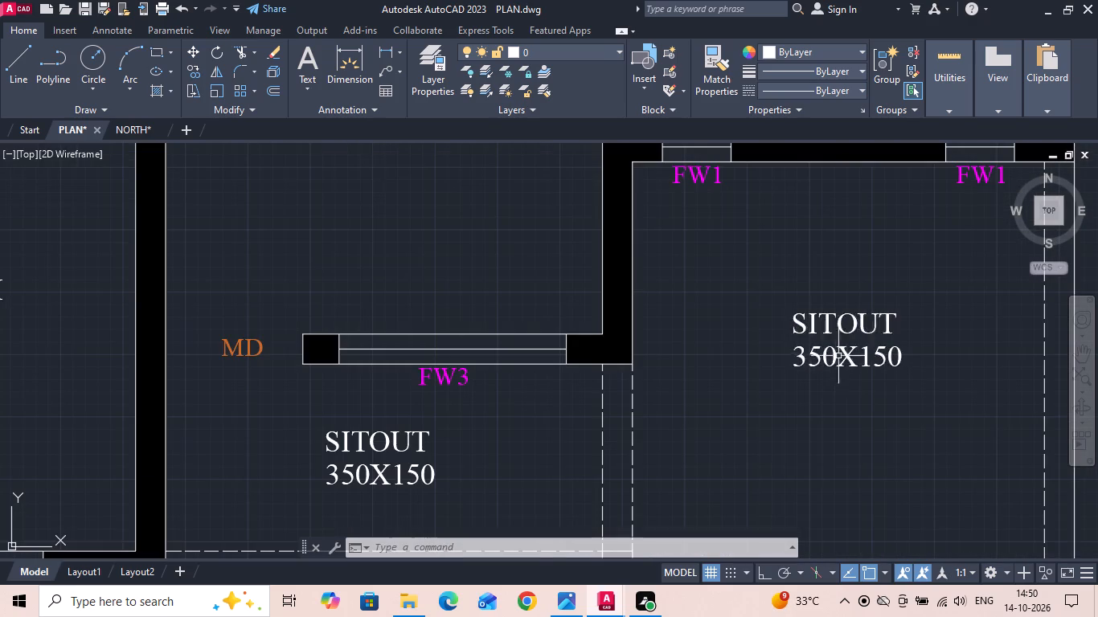
double_click(835, 359)
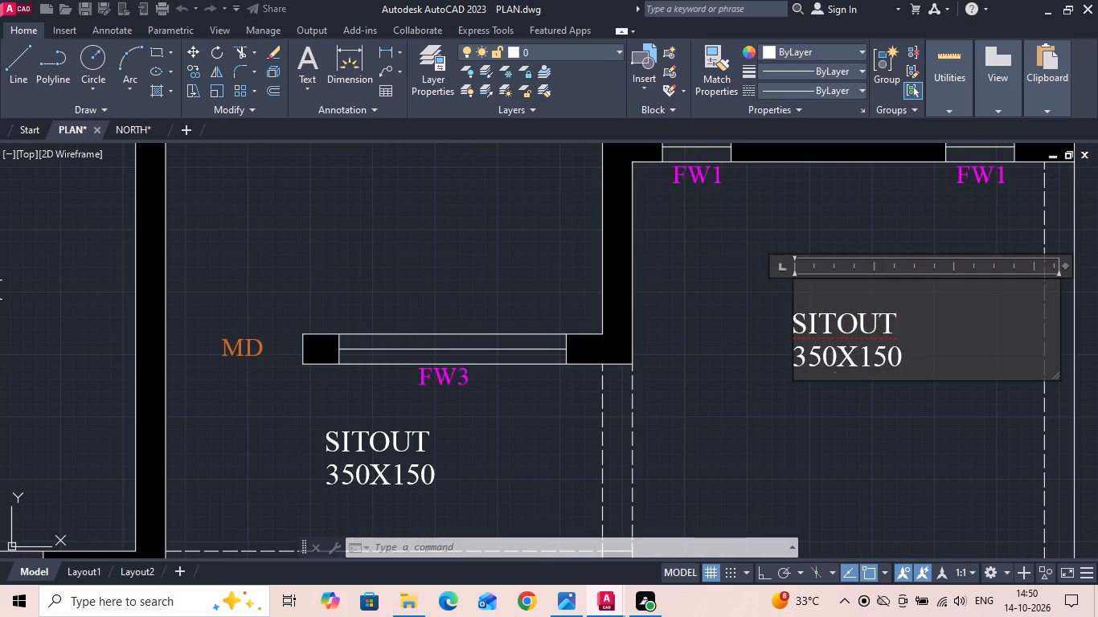
click(819, 363)
key(BackSpace)
key(3)
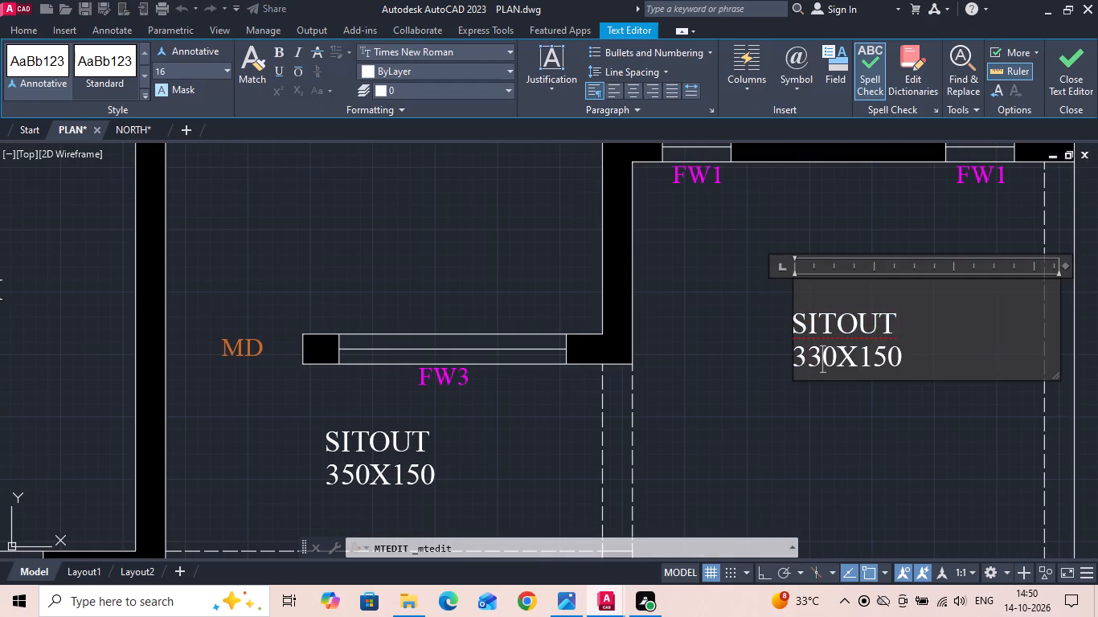
scroll(819, 363, down, 2)
scroll(832, 363, up, 3)
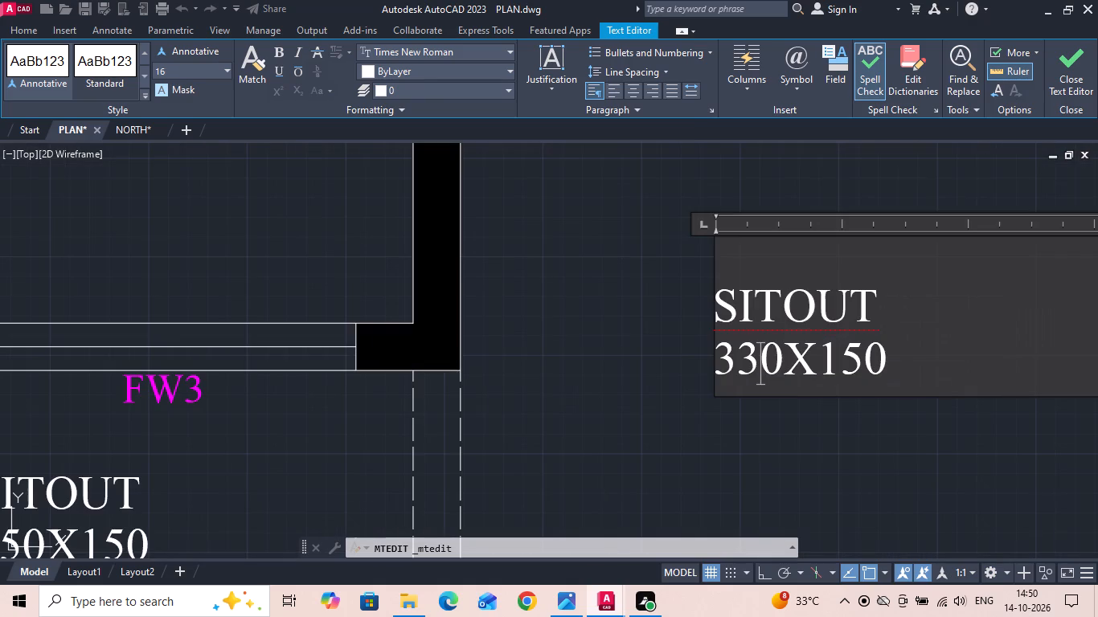
click(869, 369)
key(BackSpace)
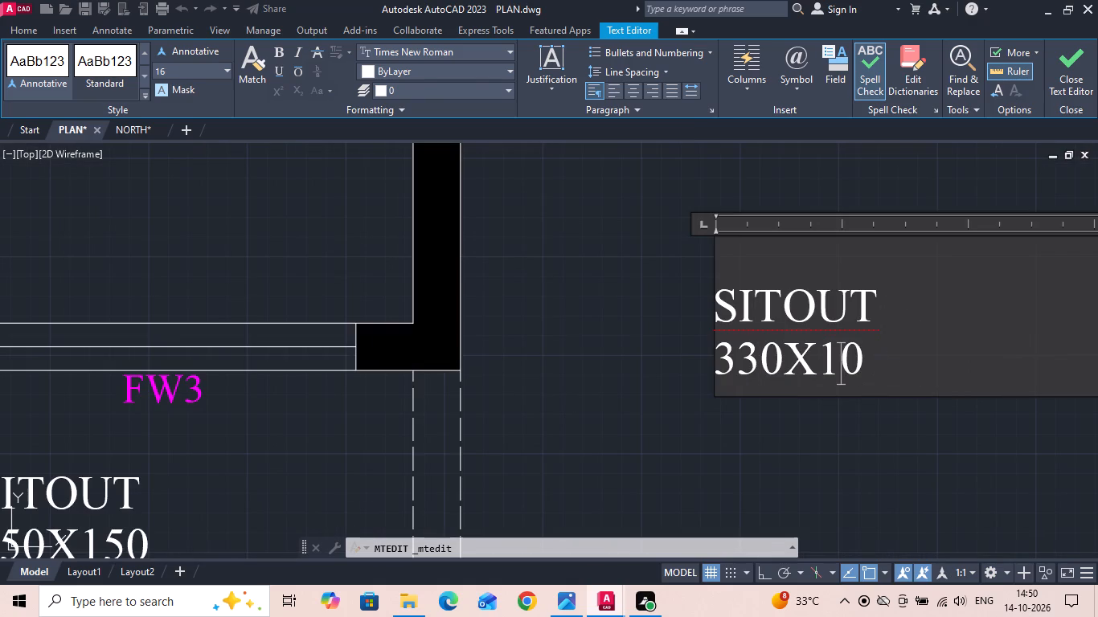
key(BackSpace)
text(36)
scroll(879, 376, down, 2)
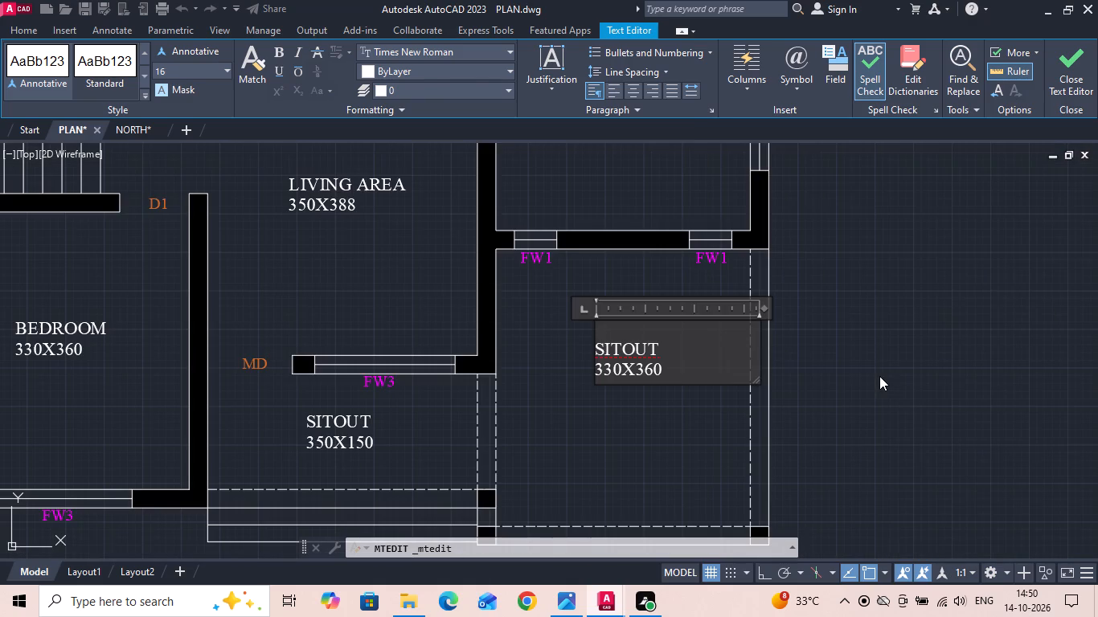
Replace the name SITOUT with CAR PORCH in the copied label, keeping 330X360 on the line below.
drag(701, 348, 568, 347)
key(BackSpace)
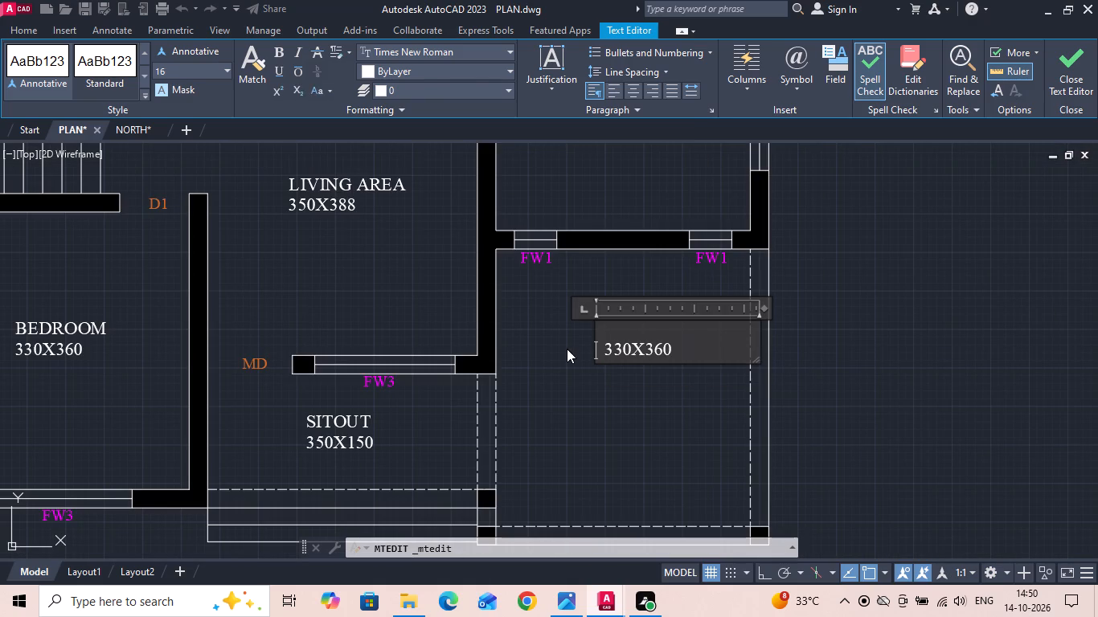
scroll(567, 349, down, 3)
scroll(549, 352, up, 2)
middle_drag(554, 349, 636, 333)
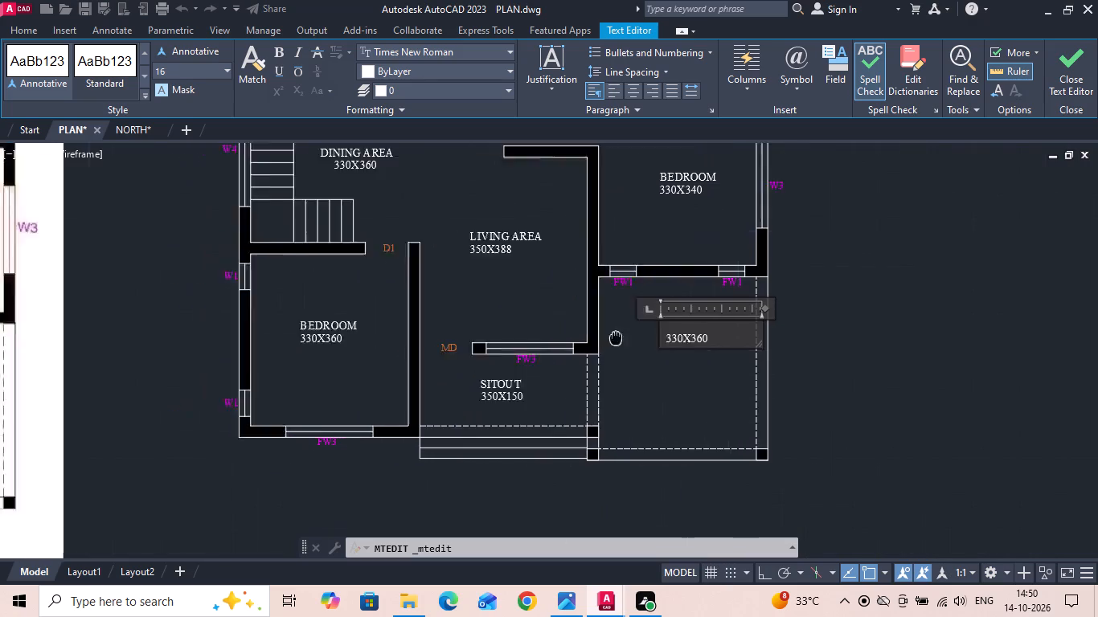
middle_drag(636, 333, 861, 335)
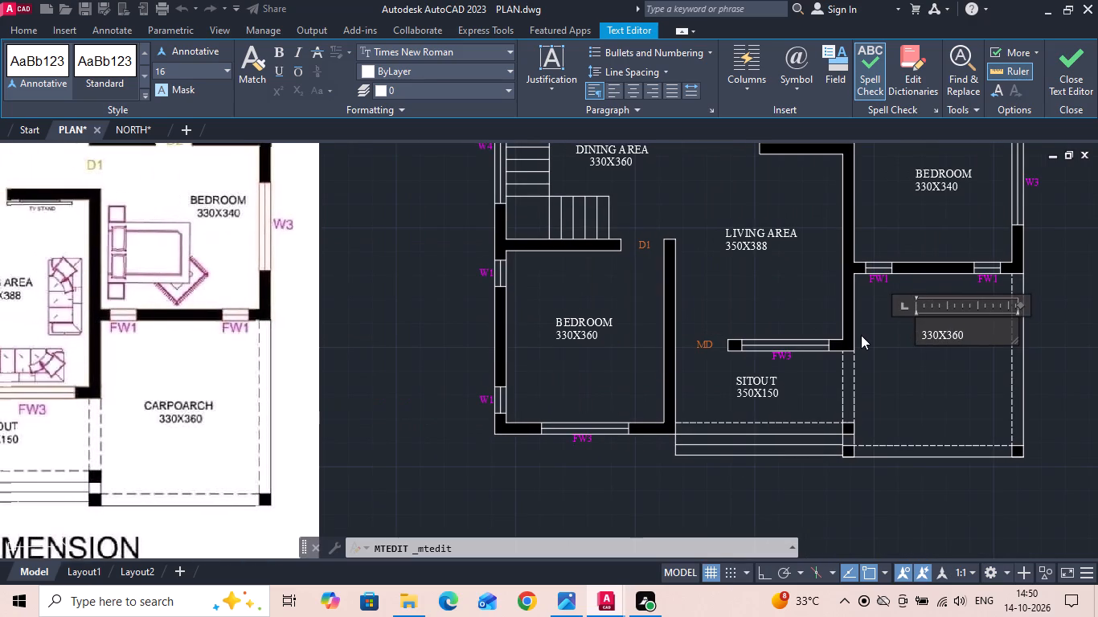
text(CAR)
key(space)
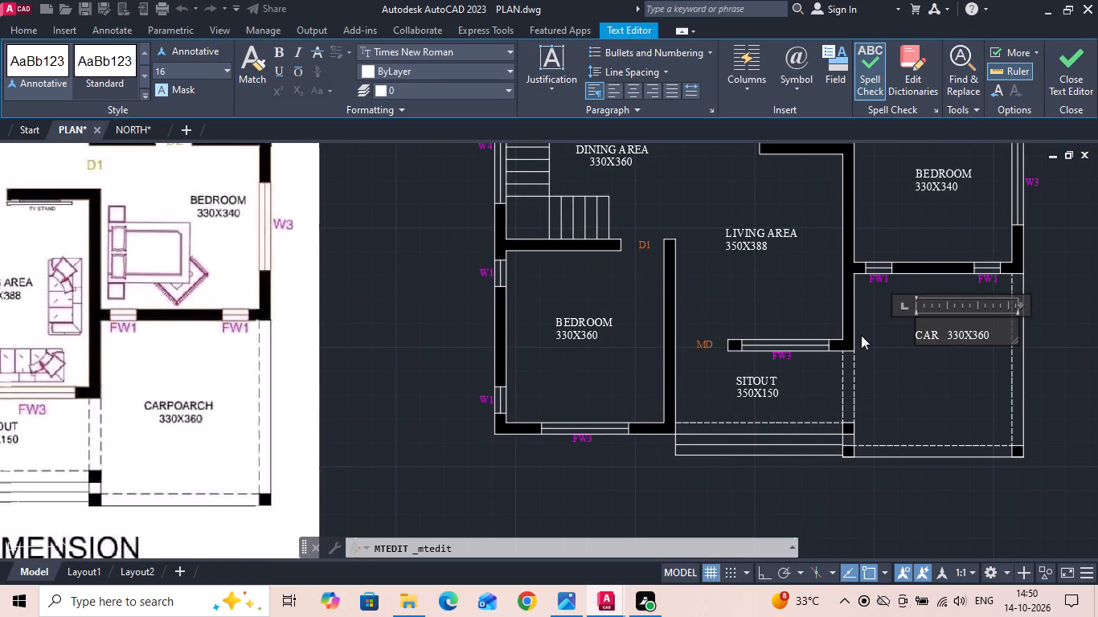
key(o)
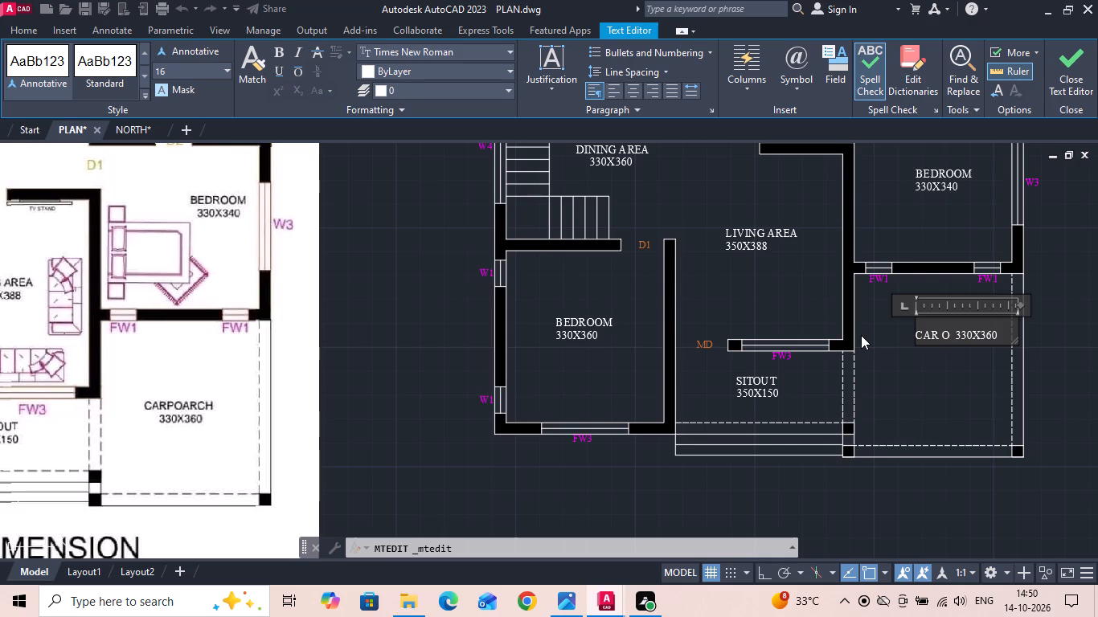
key(BackSpace)
text(PORCH)
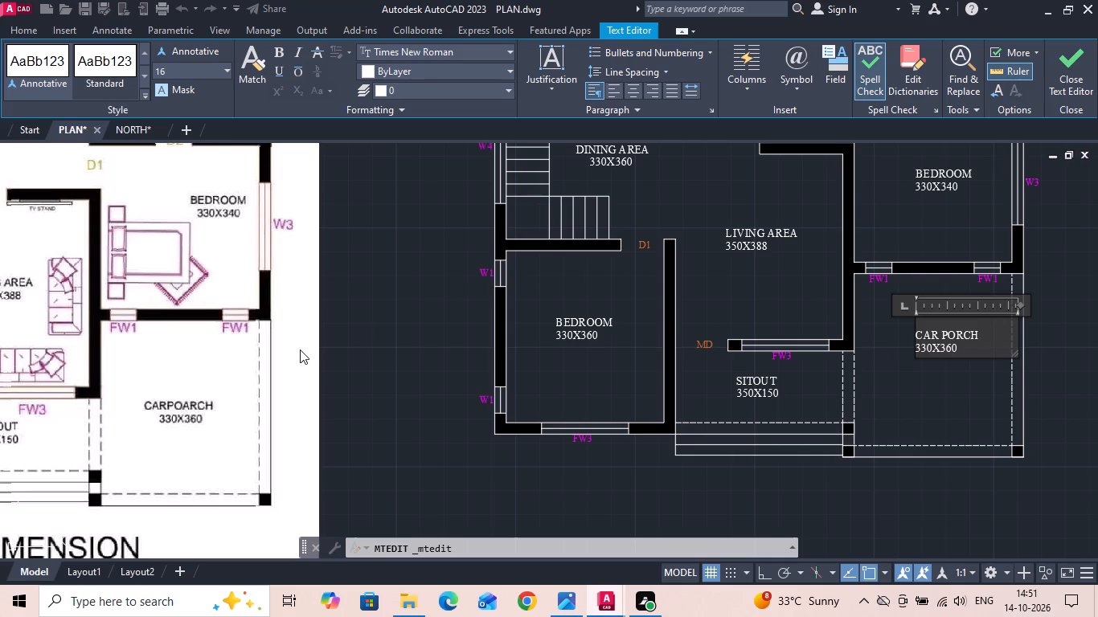
scroll(300, 349, down, 1)
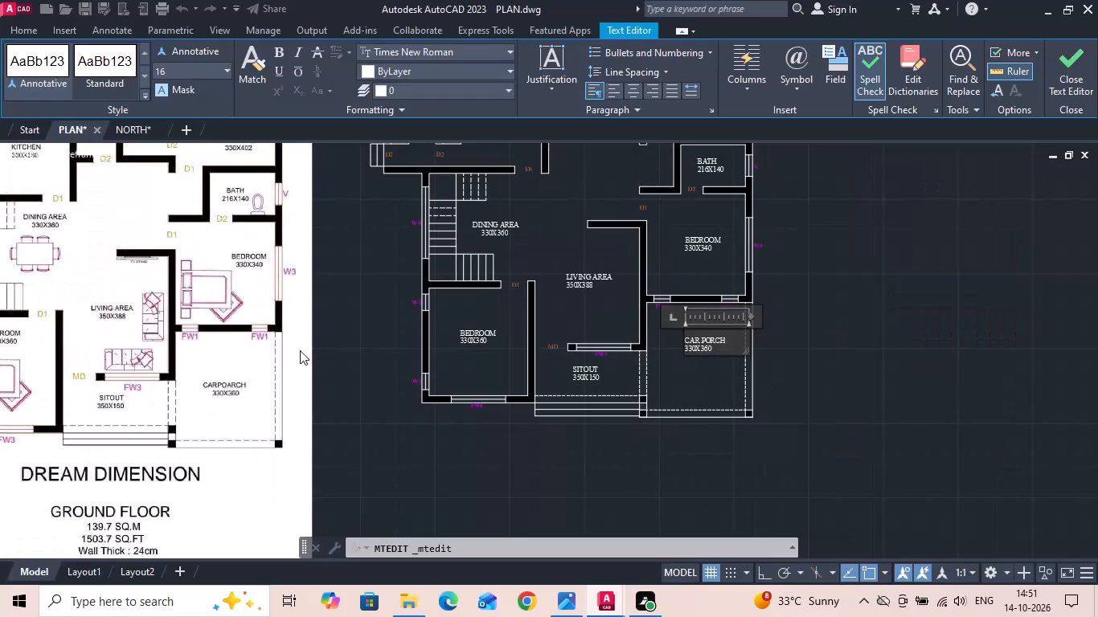
middle_drag(269, 358, 232, 325)
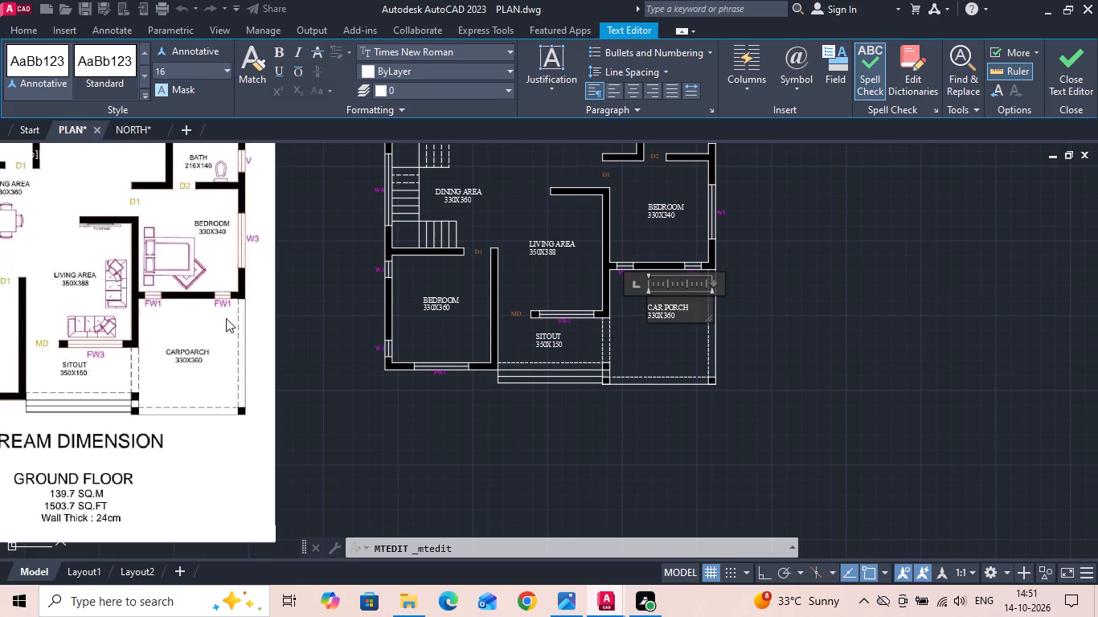
middle_drag(226, 317, 220, 306)
click(489, 495)
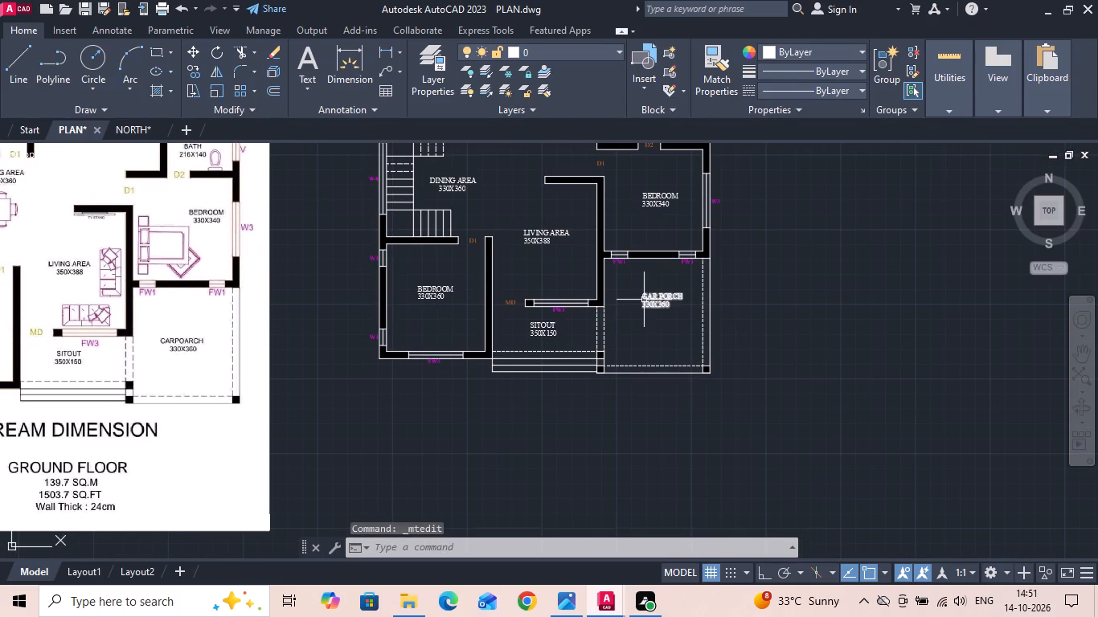
Move the CAR PORCH 330X360 label slightly southwest, nearer the middle of the car porch.
click(644, 300)
right_click(644, 299)
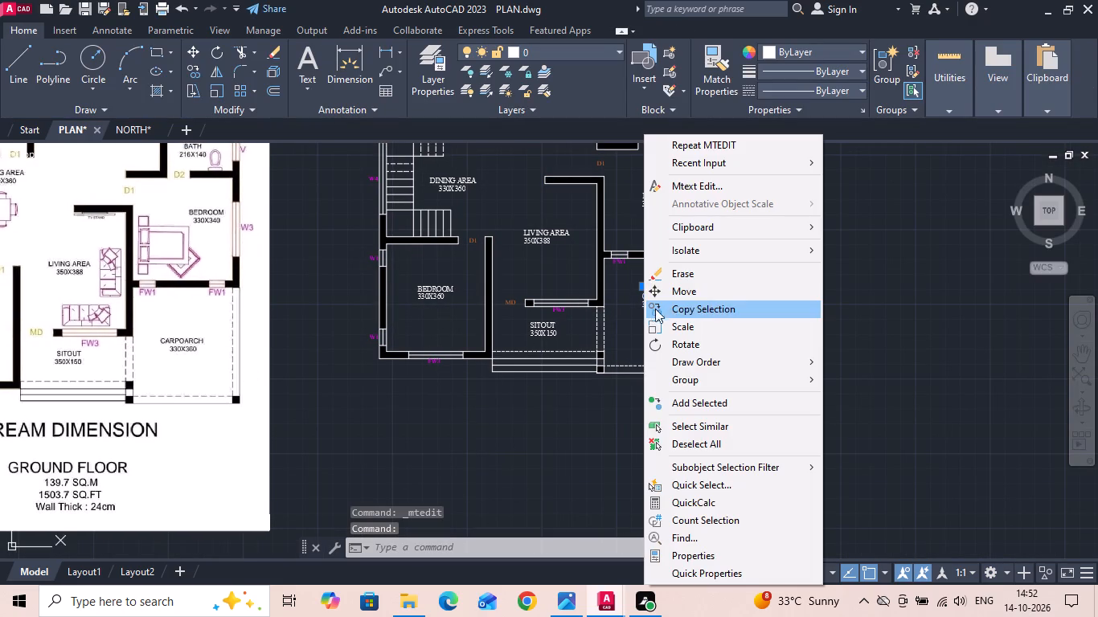
click(697, 294)
click(868, 268)
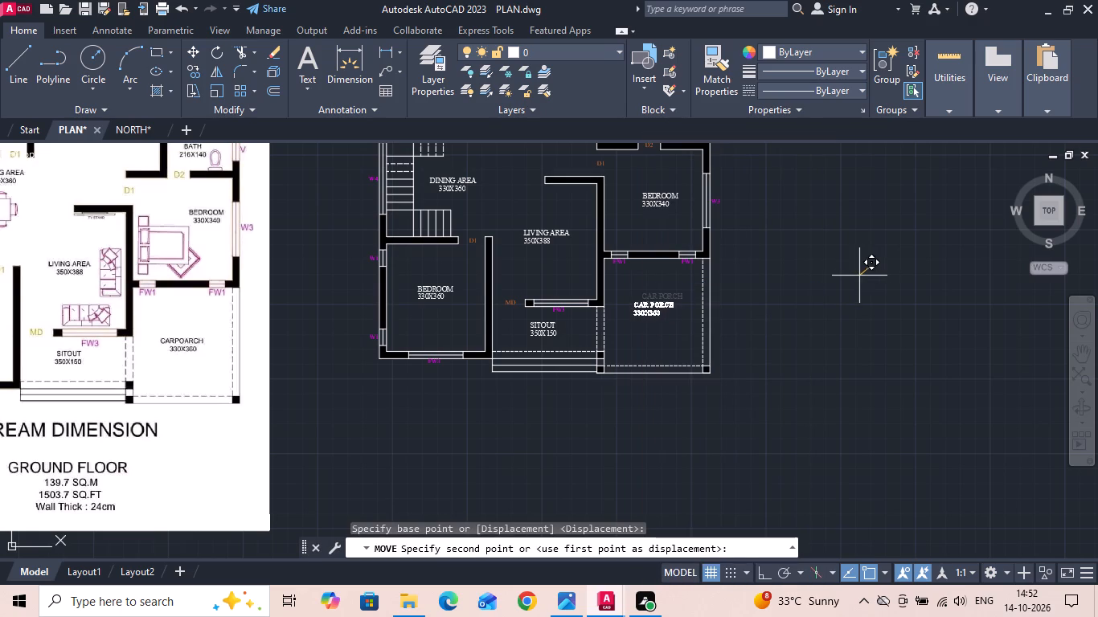
click(862, 277)
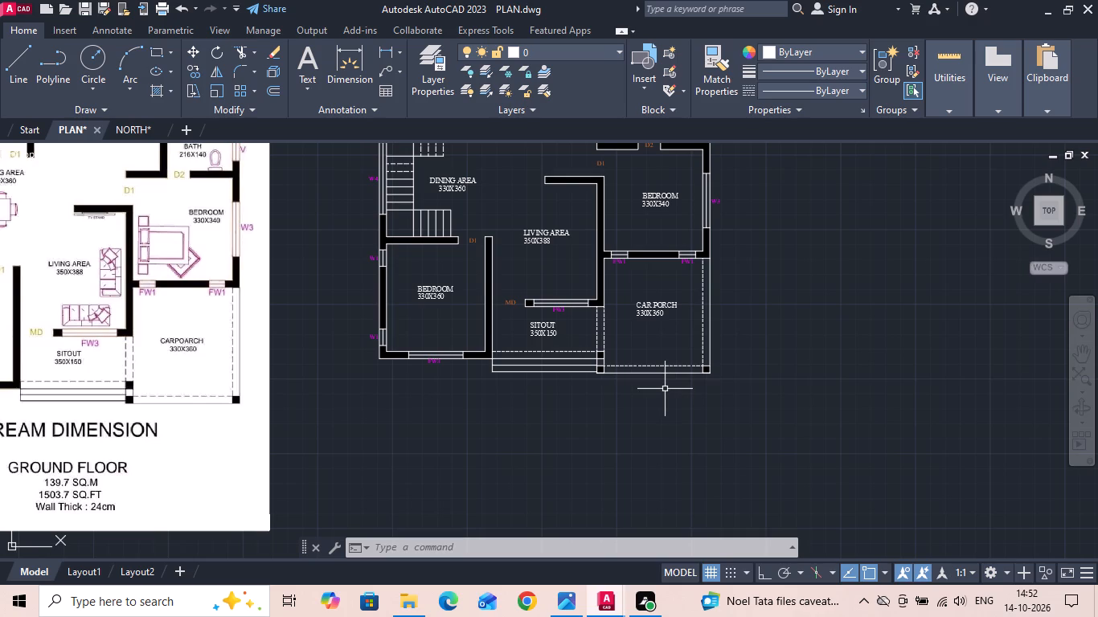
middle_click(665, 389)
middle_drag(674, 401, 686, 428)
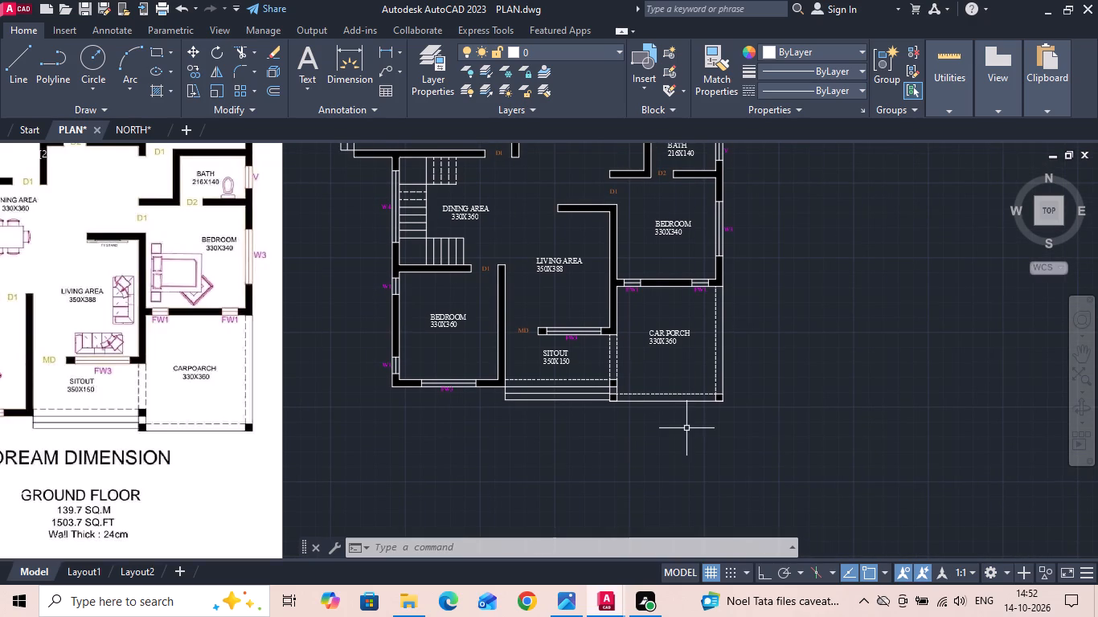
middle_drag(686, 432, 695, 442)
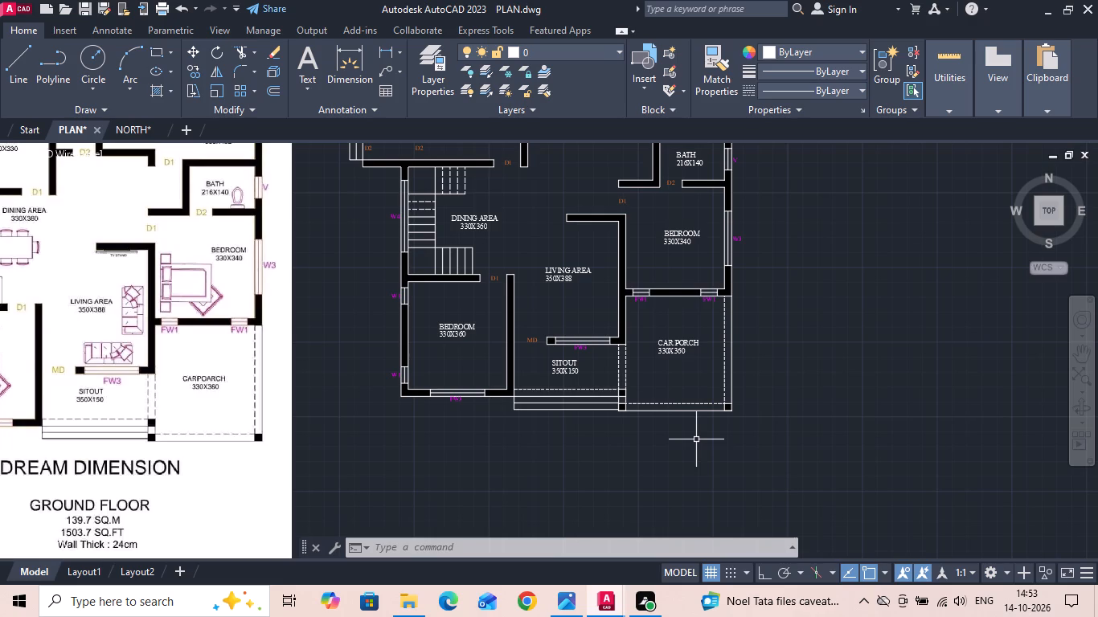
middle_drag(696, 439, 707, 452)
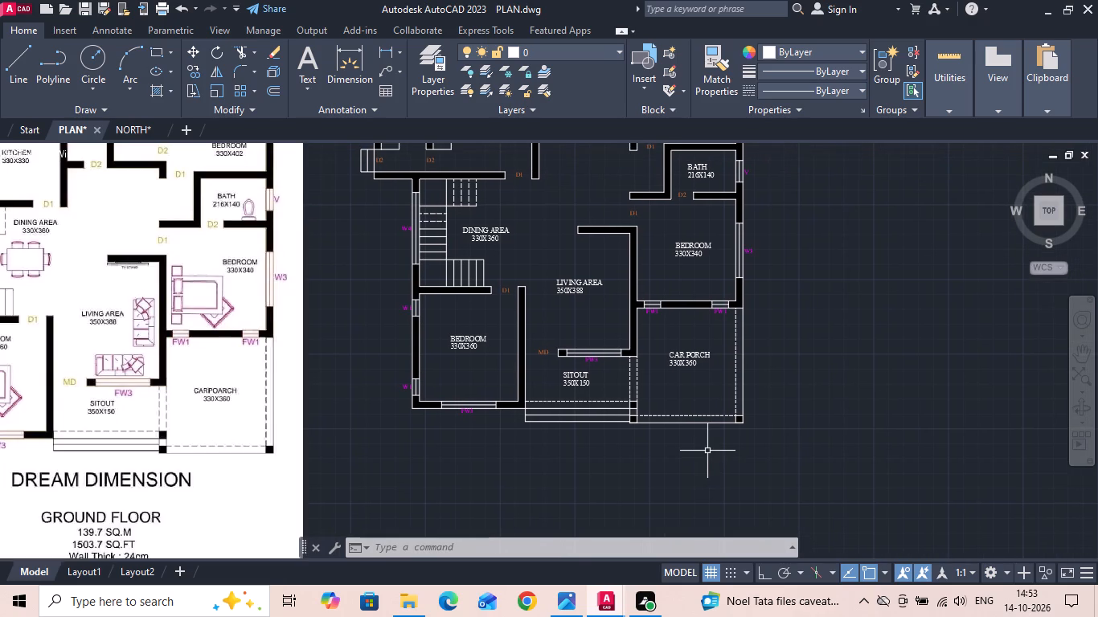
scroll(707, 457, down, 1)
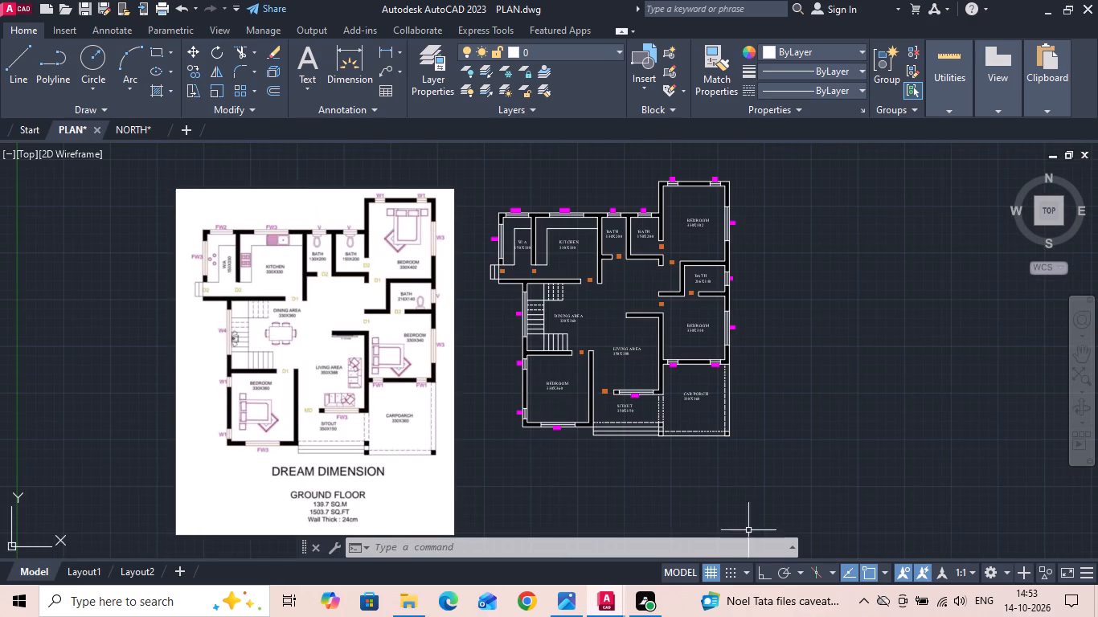